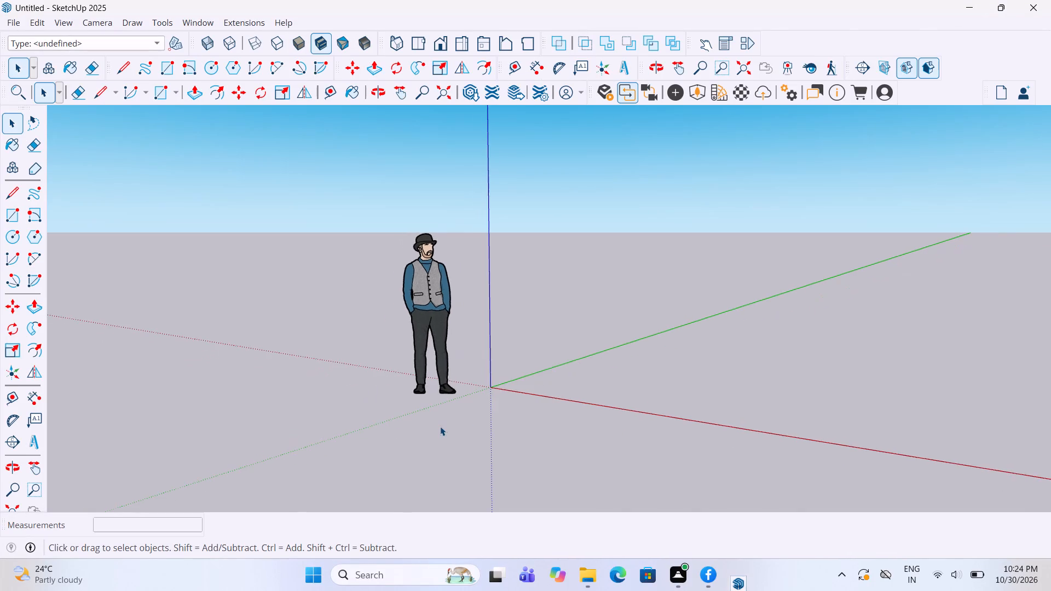
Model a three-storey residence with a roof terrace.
Dismiss the Enscape update notification.
{"action": "scroll", "coordinate": [440, 426], "scroll_direction": "down", "scroll_amount": 10}
{"action": "middle_click_drag", "start_coordinate": [406, 413], "coordinate": [541, 414]}
{"action": "scroll", "coordinate": [488, 400], "scroll_direction": "down", "scroll_amount": 5}
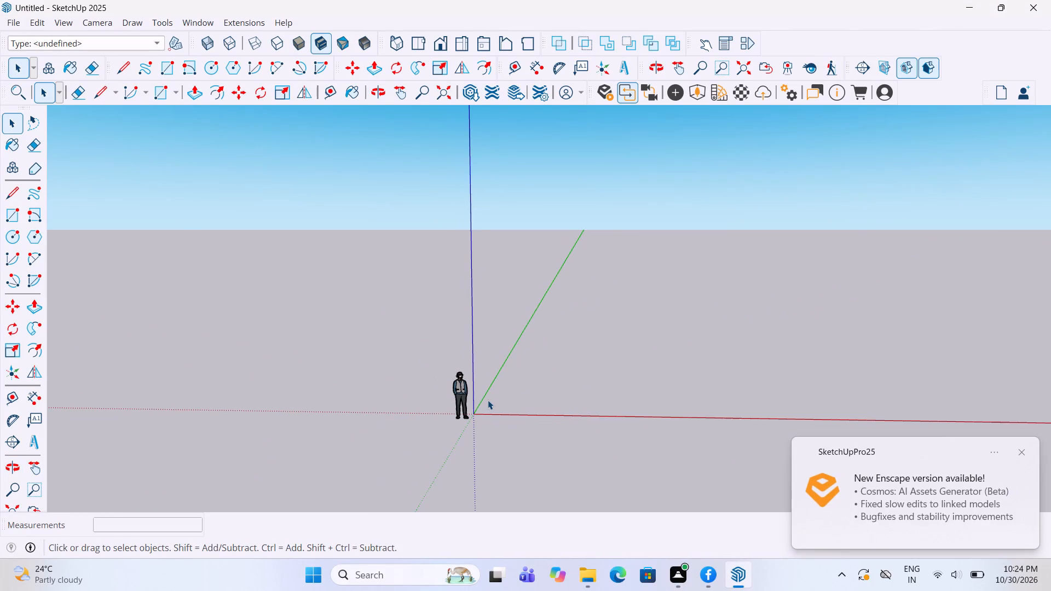
{"action": "scroll", "coordinate": [678, 387], "scroll_direction": "up", "scroll_amount": 1}
{"action": "left_click", "coordinate": [1021, 448]}
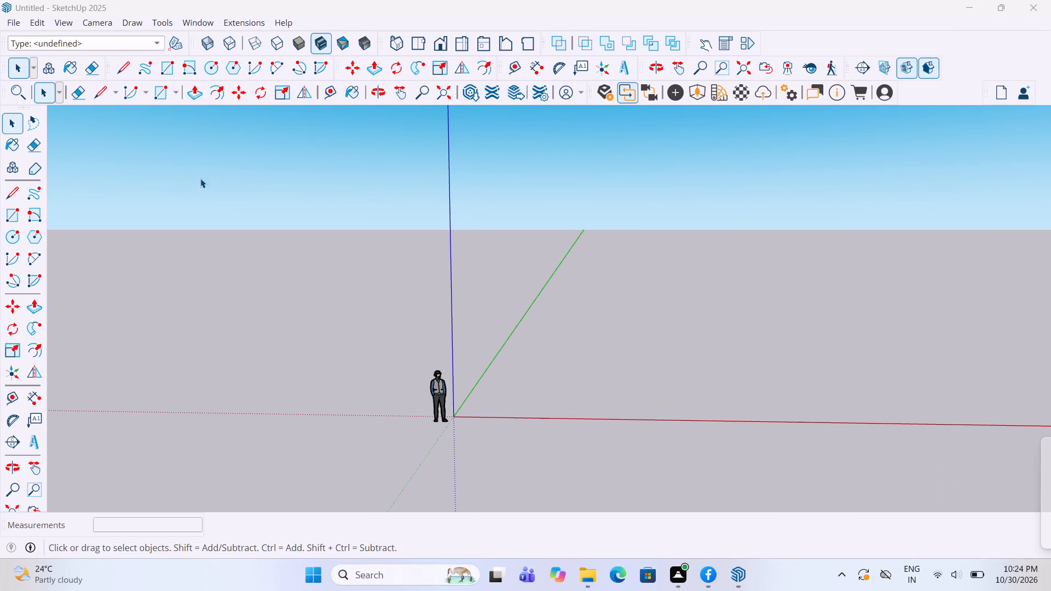
Import the G+1.dwg drawing from the Downloads folder with inches as the units and materials included.
{"action": "left_click", "coordinate": [14, 16]}
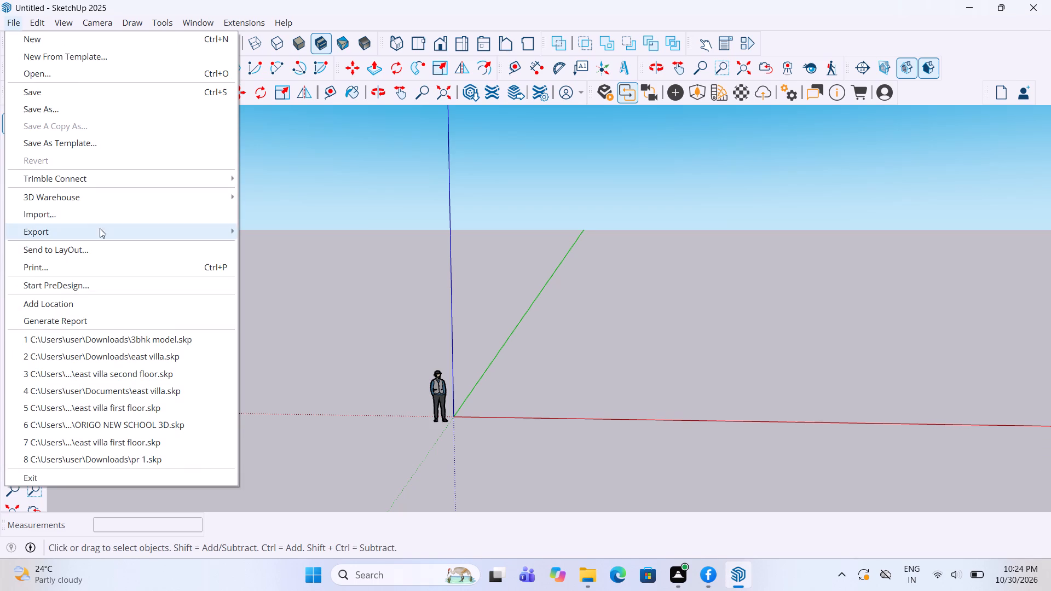
{"action": "left_click", "coordinate": [111, 210]}
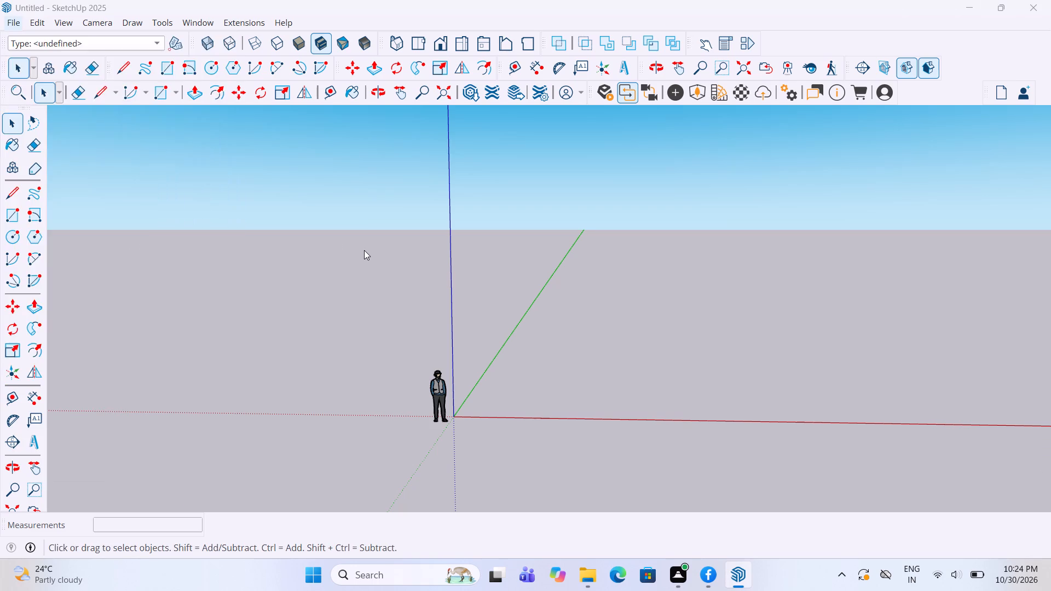
{"action": "scroll", "coordinate": [218, 163], "scroll_direction": "down", "scroll_amount": 10}
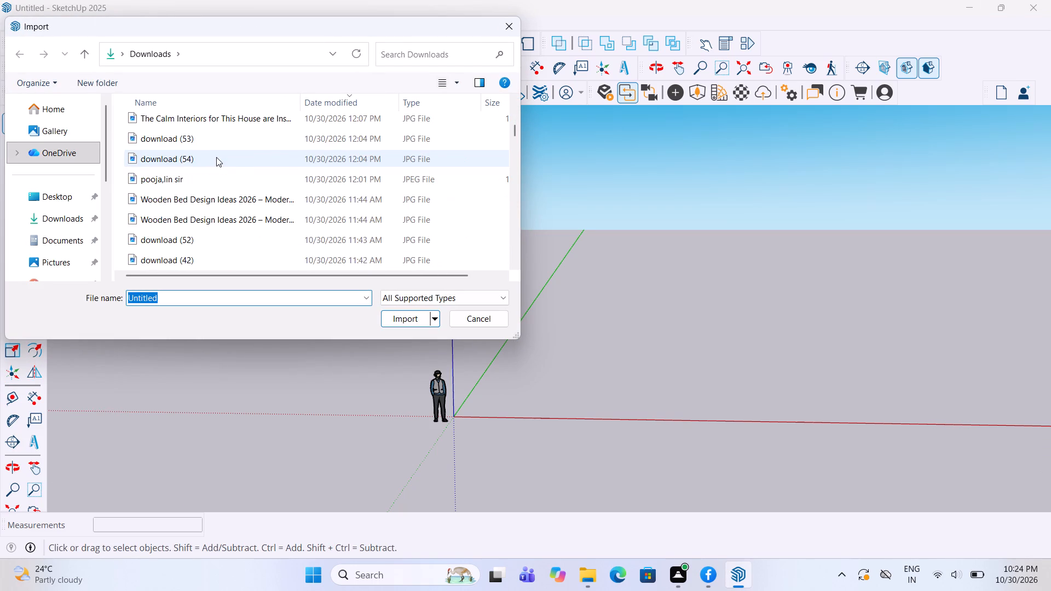
{"action": "scroll", "coordinate": [216, 157], "scroll_direction": "down", "scroll_amount": 11}
{"action": "scroll", "coordinate": [207, 211], "scroll_direction": "down", "scroll_amount": 11}
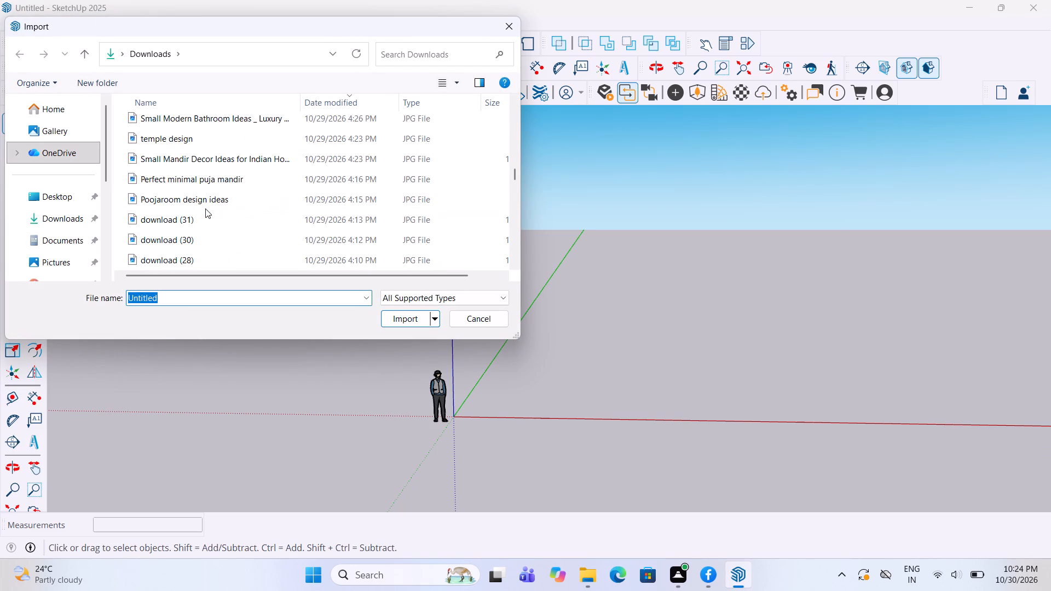
{"action": "scroll", "coordinate": [205, 208], "scroll_direction": "down", "scroll_amount": 15}
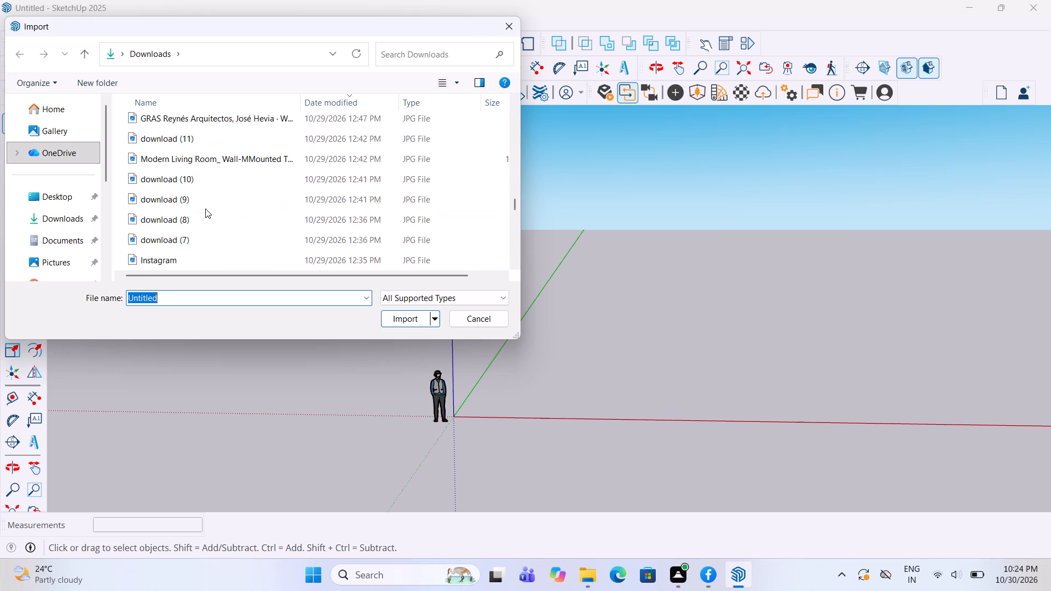
{"action": "scroll", "coordinate": [205, 208], "scroll_direction": "down", "scroll_amount": 12}
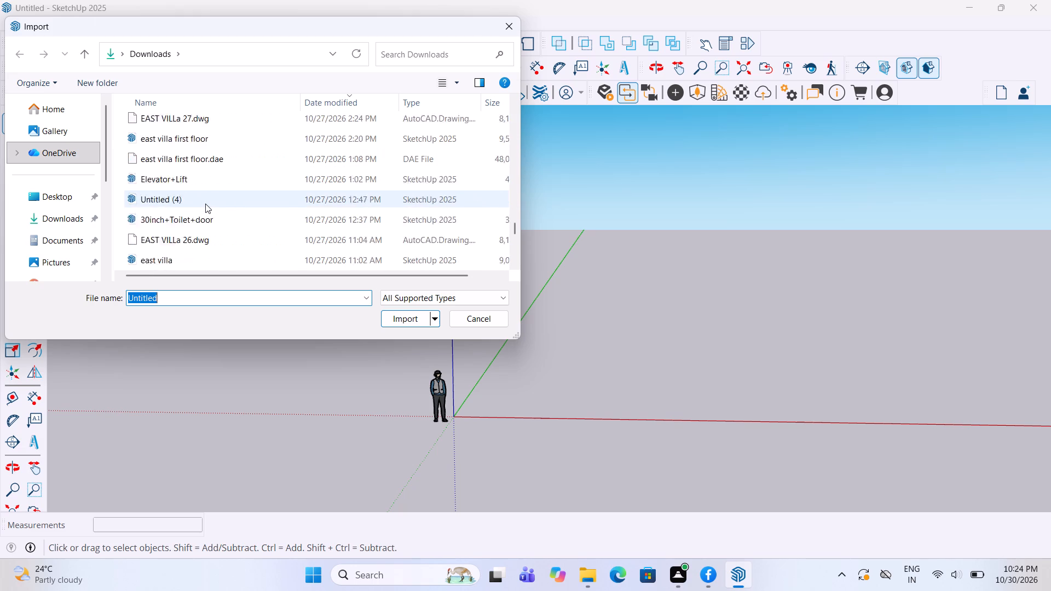
{"action": "scroll", "coordinate": [205, 204], "scroll_direction": "down", "scroll_amount": 2}
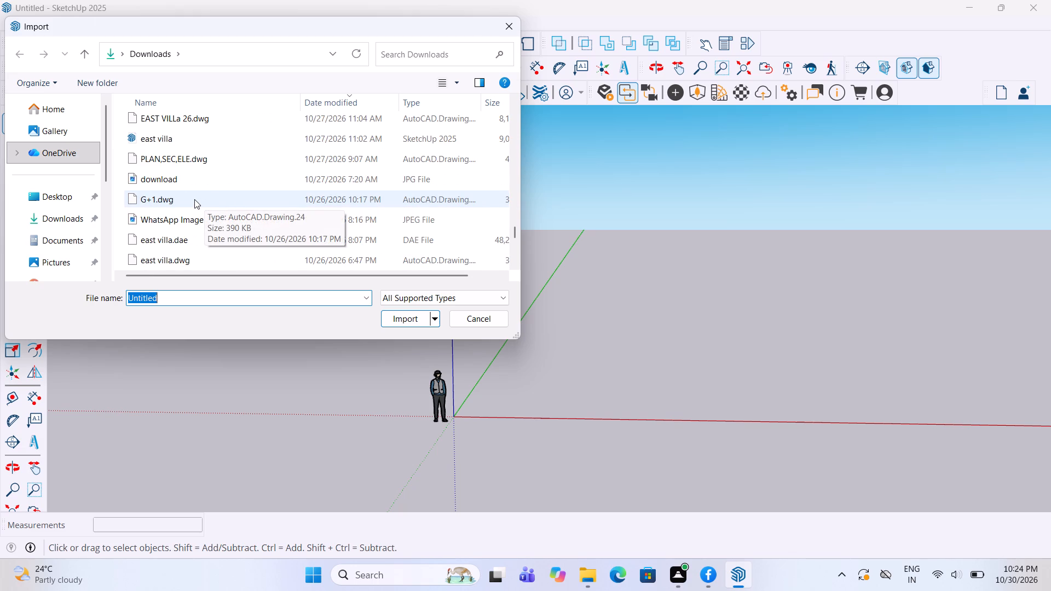
{"action": "scroll", "coordinate": [194, 198], "scroll_direction": "down", "scroll_amount": 9}
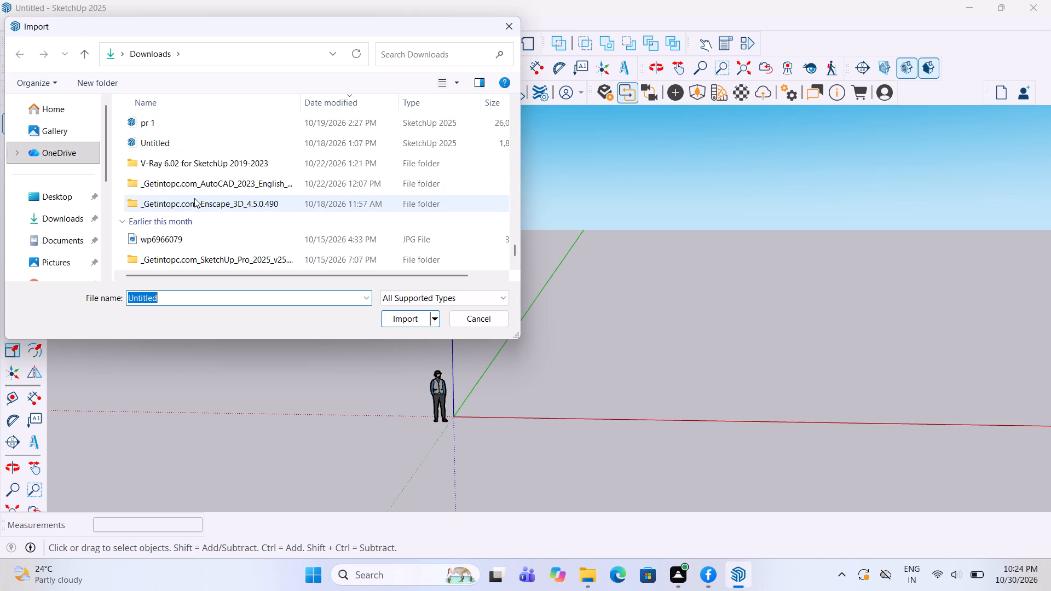
{"action": "scroll", "coordinate": [194, 198], "scroll_direction": "down", "scroll_amount": 4}
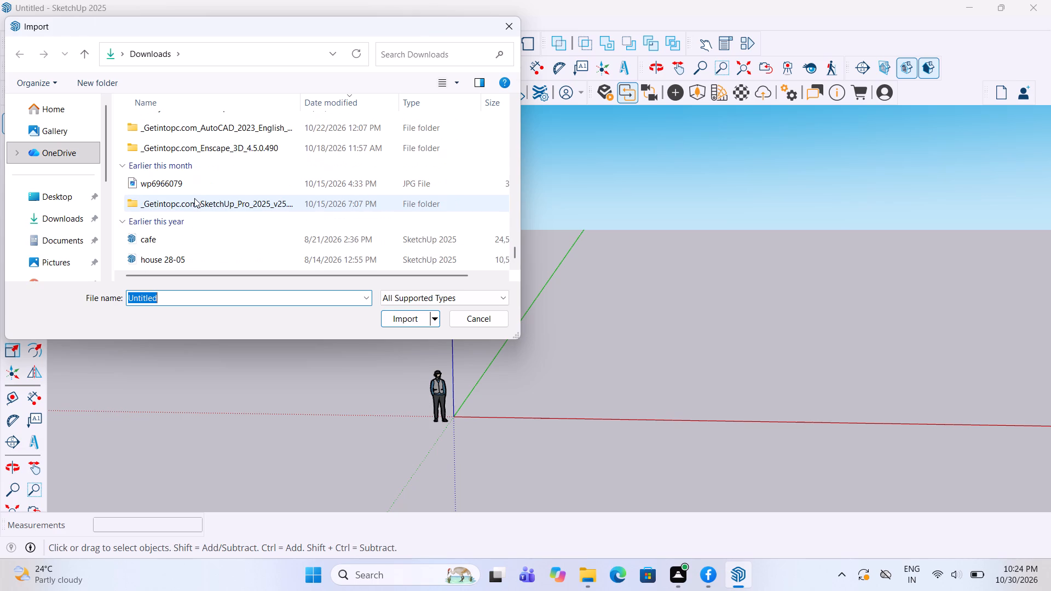
{"action": "scroll", "coordinate": [194, 198], "scroll_direction": "down", "scroll_amount": 10}
{"action": "scroll", "coordinate": [190, 240], "scroll_direction": "up", "scroll_amount": 1}
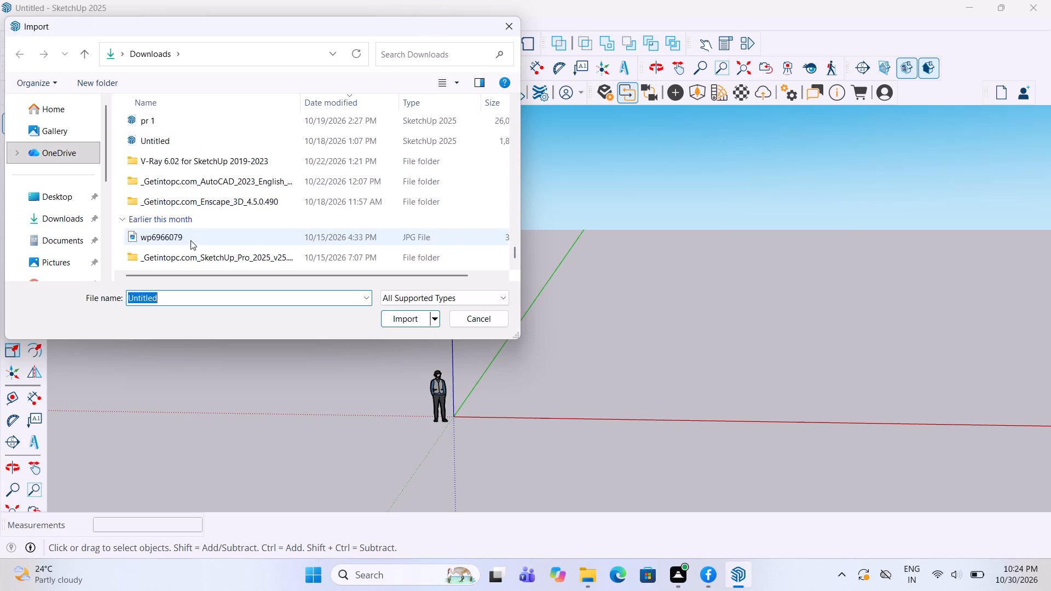
{"action": "scroll", "coordinate": [190, 240], "scroll_direction": "up", "scroll_amount": 2}
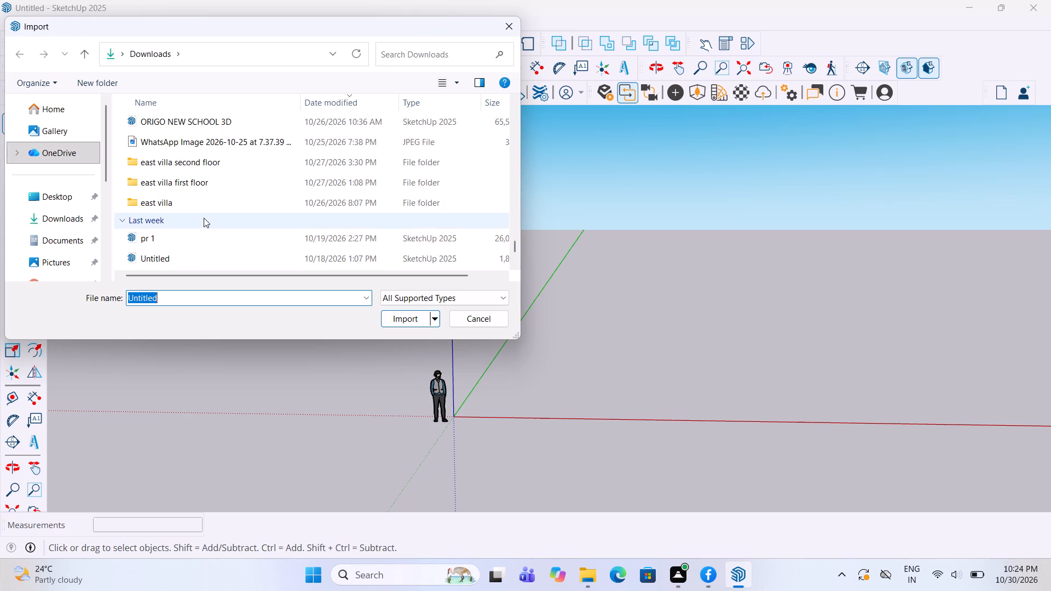
{"action": "scroll", "coordinate": [204, 218], "scroll_direction": "up", "scroll_amount": 4}
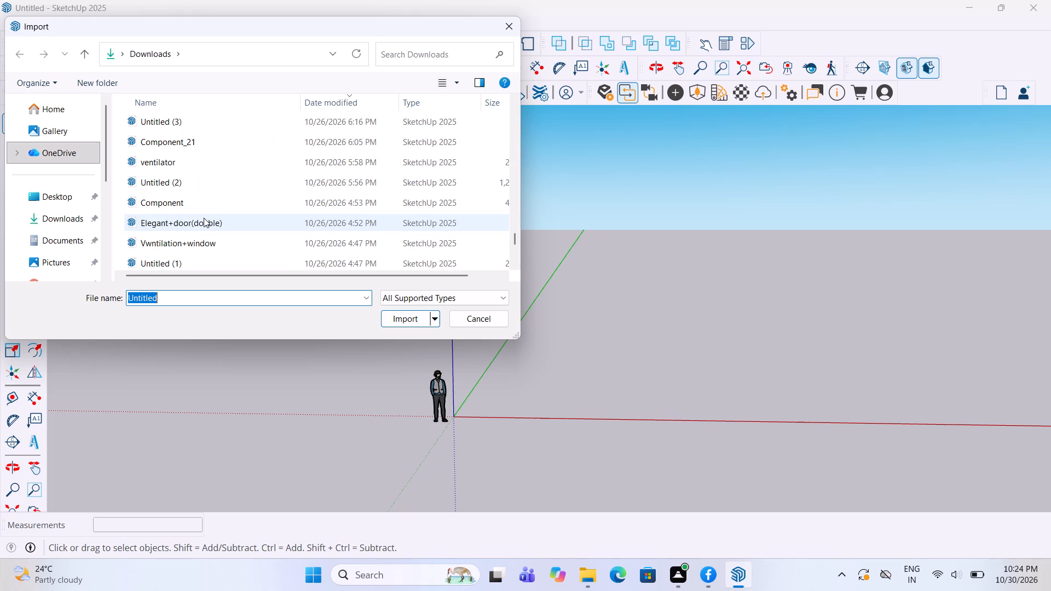
{"action": "scroll", "coordinate": [204, 218], "scroll_direction": "up", "scroll_amount": 3}
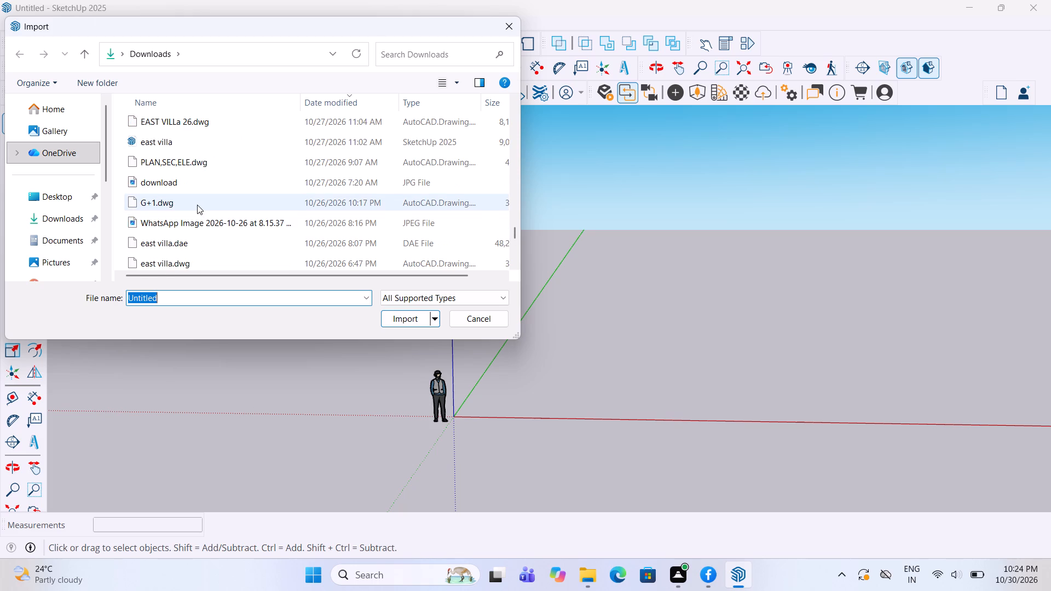
{"action": "left_click", "coordinate": [197, 205]}
{"action": "left_click", "coordinate": [348, 314]}
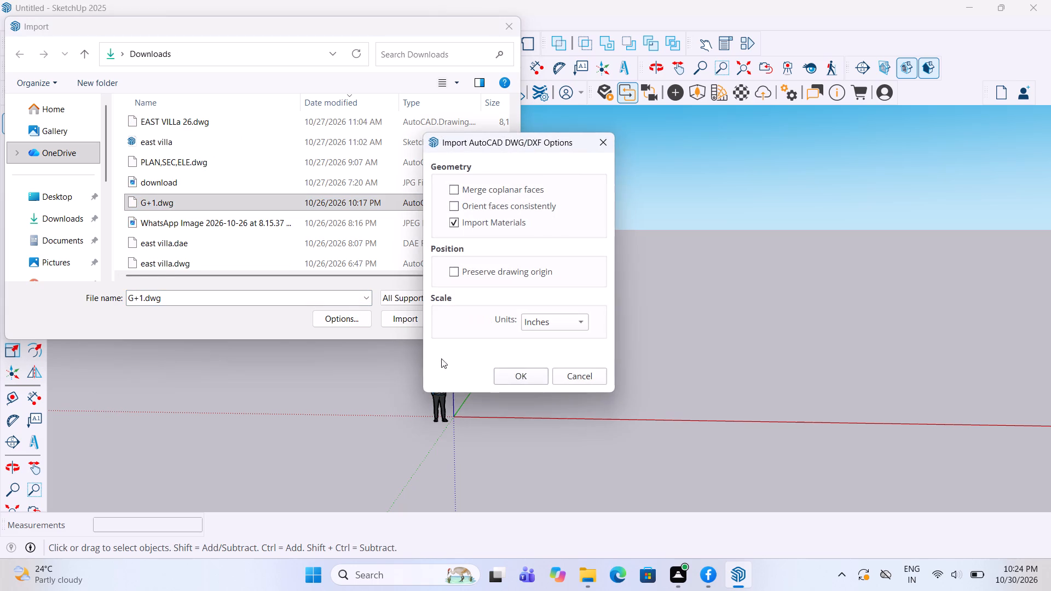
{"action": "left_click", "coordinate": [509, 378]}
{"action": "left_click", "coordinate": [401, 312]}
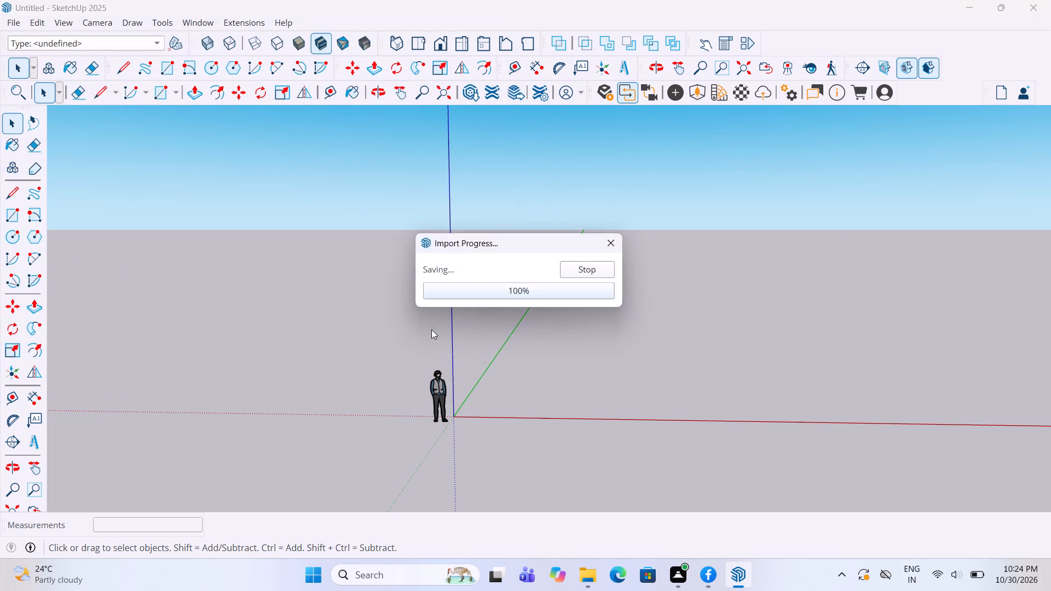
{"action": "left_click", "coordinate": [578, 386]}
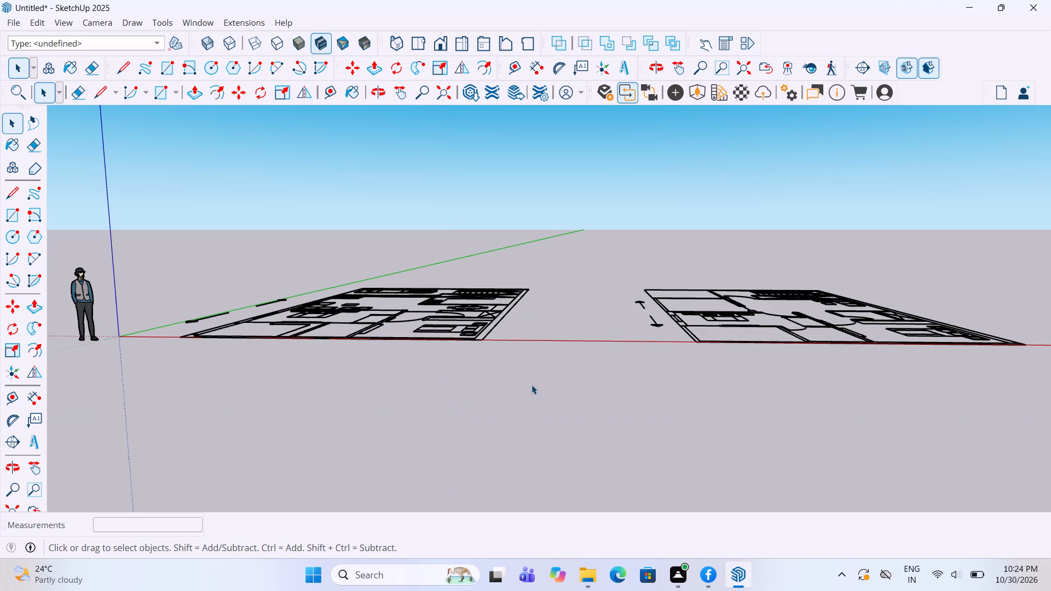
Examine the two imported floor plans from above, ending at the staircase corner of the plan with the car.
{"action": "scroll", "coordinate": [499, 369], "scroll_direction": "down", "scroll_amount": 4}
{"action": "middle_click_drag", "start_coordinate": [500, 269], "coordinate": [538, 512]}
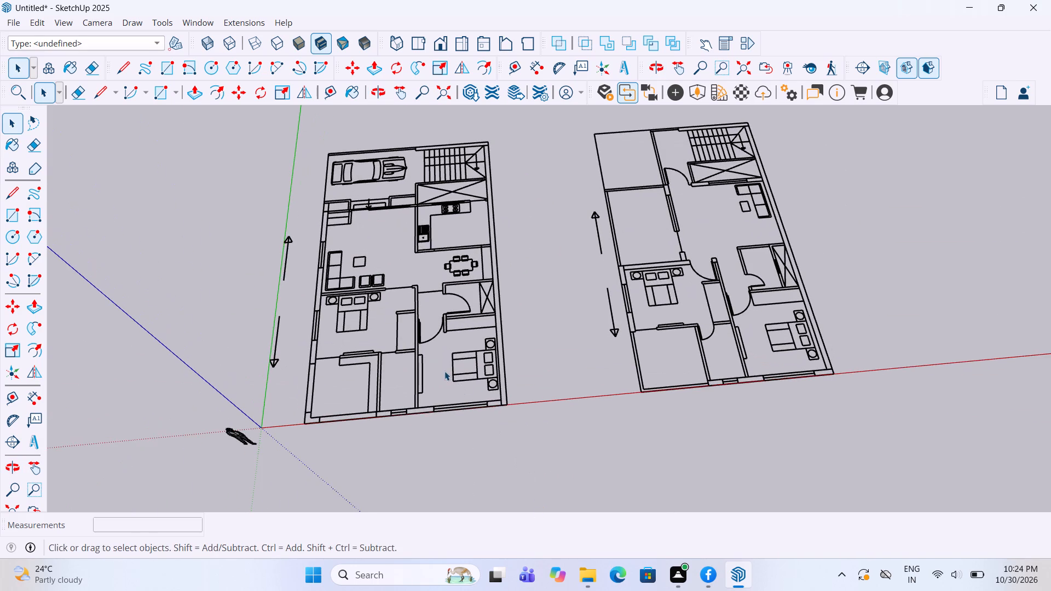
{"action": "scroll", "coordinate": [444, 371], "scroll_direction": "down", "scroll_amount": 6}
{"action": "scroll", "coordinate": [328, 177], "scroll_direction": "up", "scroll_amount": 9}
{"action": "scroll", "coordinate": [461, 234], "scroll_direction": "down", "scroll_amount": 2}
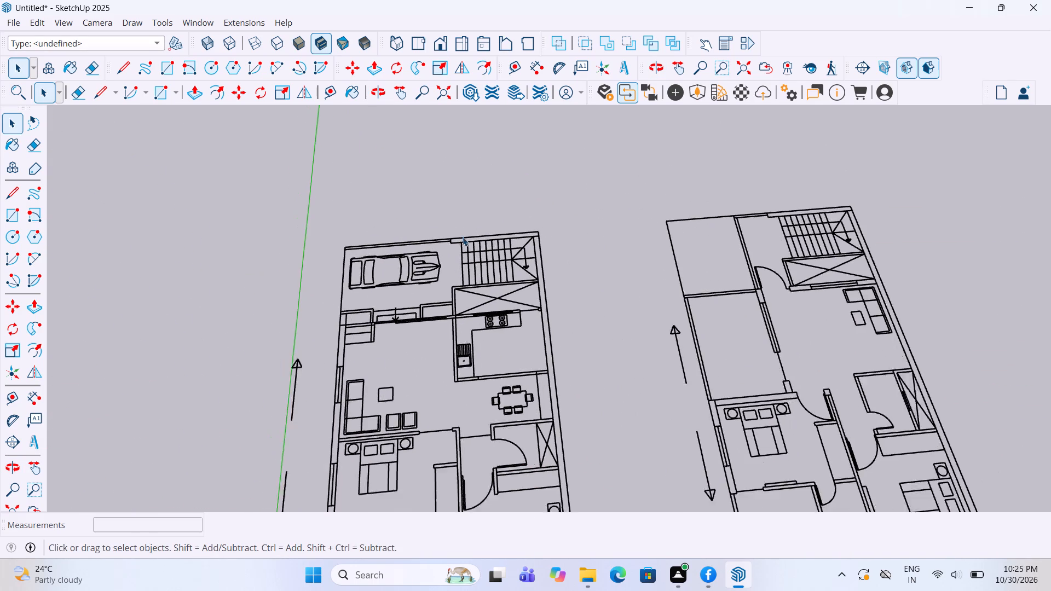
{"action": "scroll", "coordinate": [463, 237], "scroll_direction": "down", "scroll_amount": 3}
{"action": "middle_click_drag", "start_coordinate": [332, 265], "coordinate": [724, 270]}
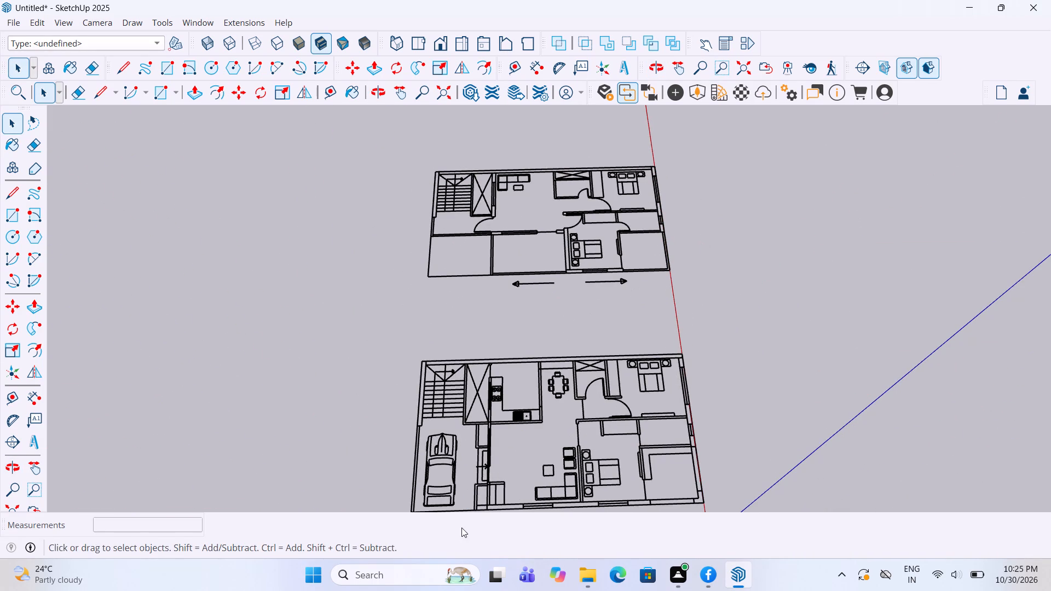
{"action": "scroll", "coordinate": [447, 509], "scroll_direction": "up", "scroll_amount": 5}
{"action": "scroll", "coordinate": [400, 377], "scroll_direction": "up", "scroll_amount": 4}
{"action": "middle_click_drag", "start_coordinate": [396, 373], "coordinate": [356, 346]}
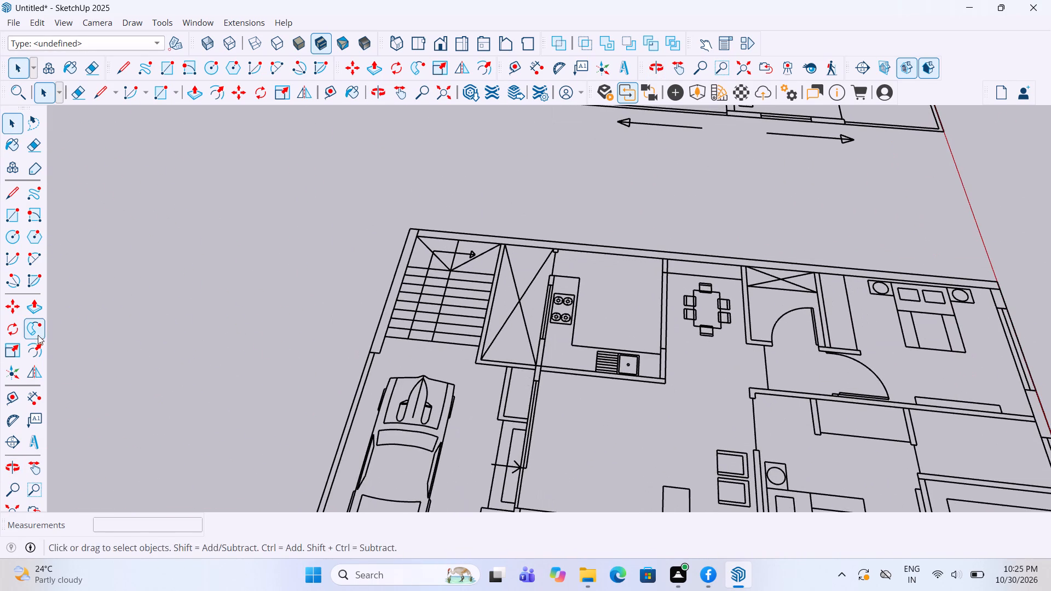
Draw a 9" wide rectangle over the outer wall beside the staircase, from the wall joint near the car to the building corner.
{"action": "left_click", "coordinate": [16, 219]}
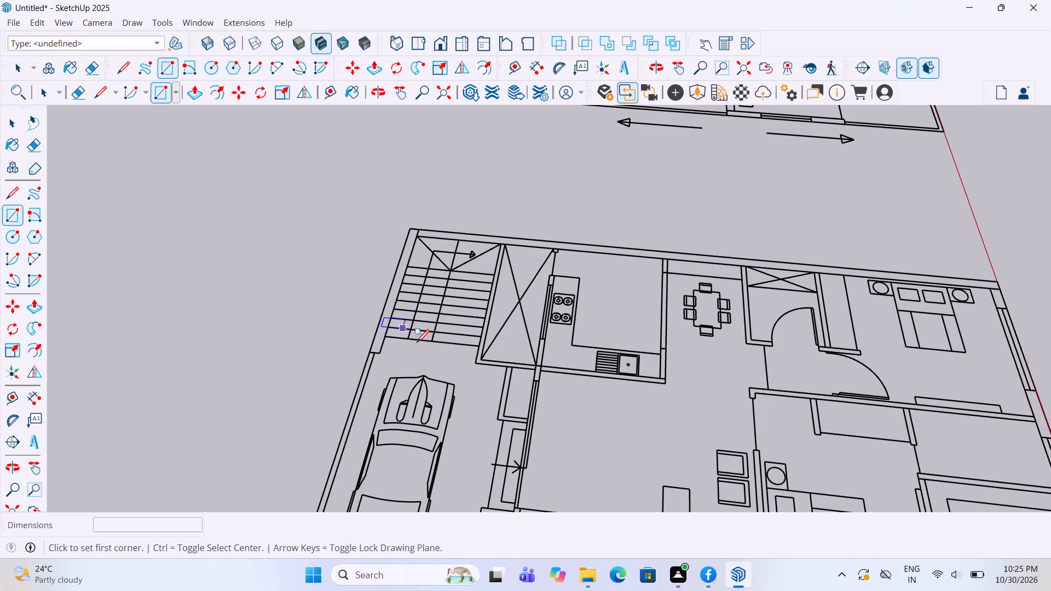
{"action": "scroll", "coordinate": [380, 350], "scroll_direction": "up", "scroll_amount": 3}
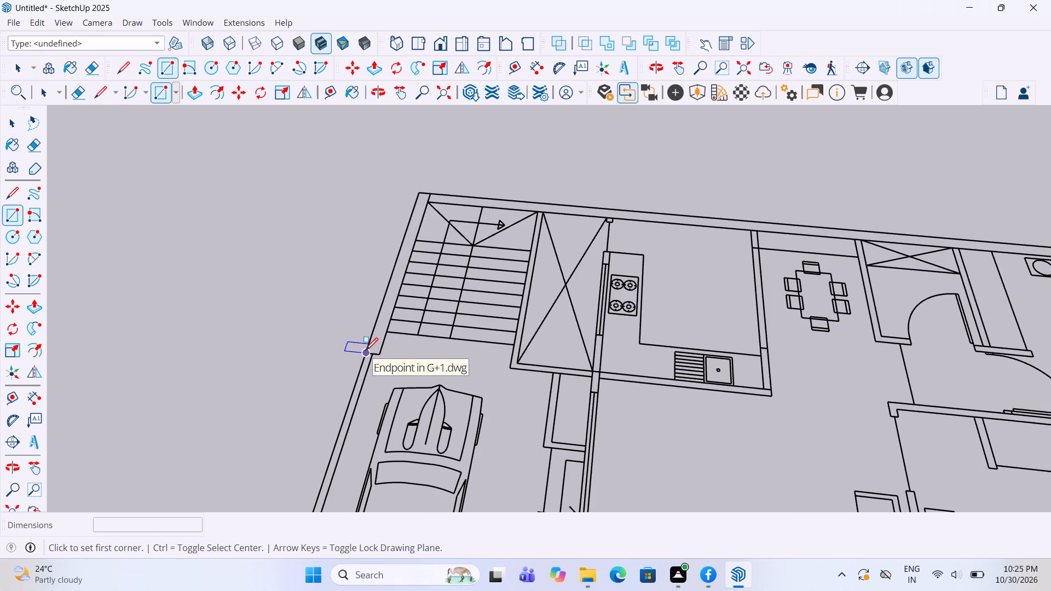
{"action": "left_click", "coordinate": [365, 352]}
{"action": "scroll", "coordinate": [429, 195], "scroll_direction": "up", "scroll_amount": 8}
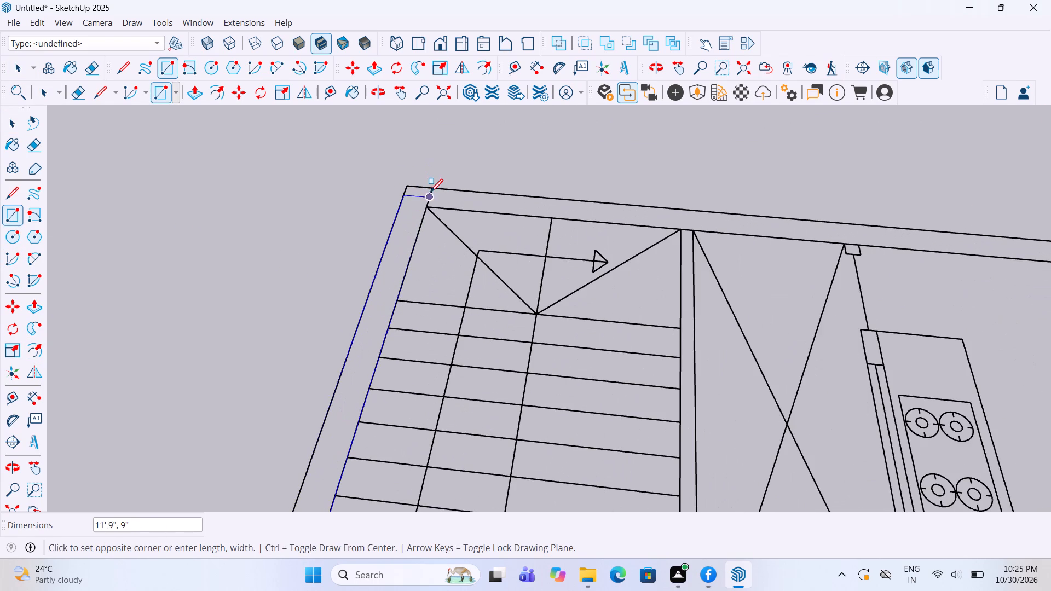
{"action": "left_click", "coordinate": [431, 189]}
Draw a 9" by 46' 3" rectangle over the long outer wall, from the staircase's inner corner to the bedroom's outer corner.
{"action": "left_click", "coordinate": [425, 204]}
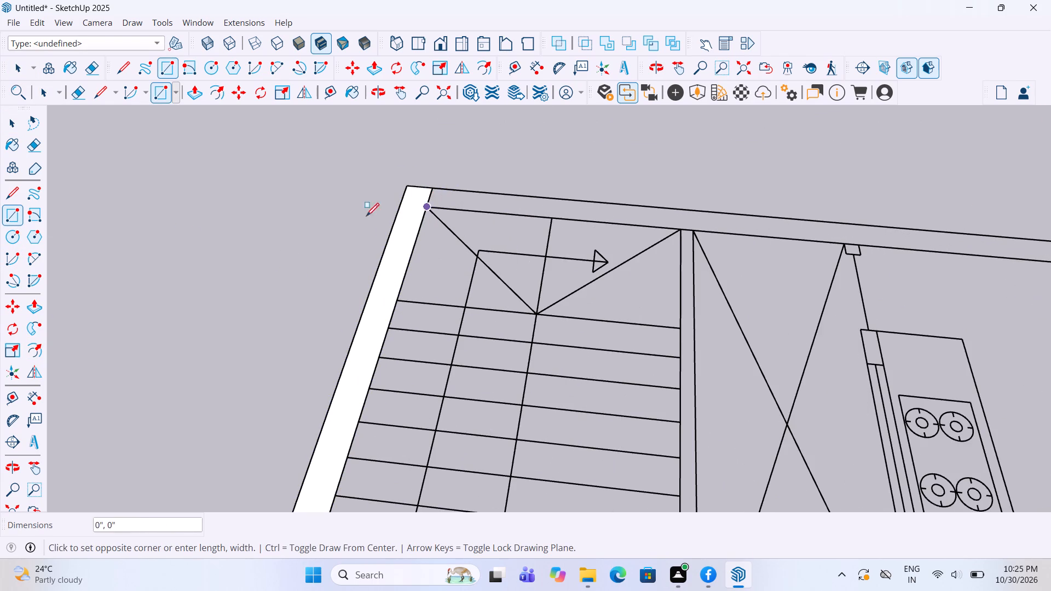
{"action": "scroll", "coordinate": [330, 230], "scroll_direction": "down", "scroll_amount": 5}
{"action": "scroll", "coordinate": [350, 297], "scroll_direction": "down", "scroll_amount": 4}
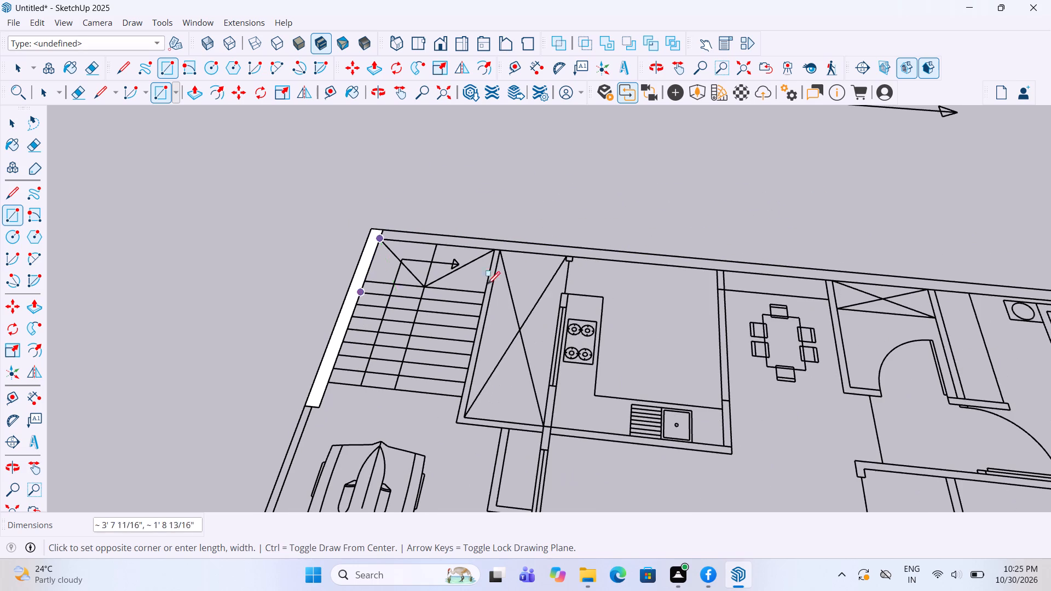
{"action": "scroll", "coordinate": [408, 268], "scroll_direction": "down", "scroll_amount": 5}
{"action": "scroll", "coordinate": [876, 268], "scroll_direction": "up", "scroll_amount": 3}
{"action": "scroll", "coordinate": [921, 331], "scroll_direction": "up", "scroll_amount": 5}
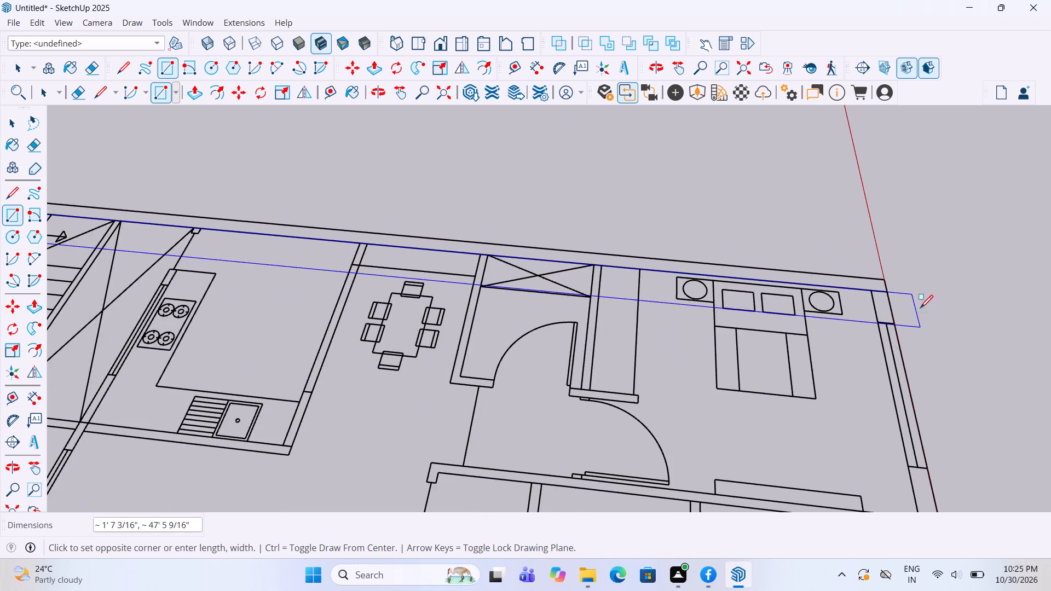
{"action": "scroll", "coordinate": [909, 294], "scroll_direction": "up", "scroll_amount": 8}
{"action": "left_click", "coordinate": [869, 269]}
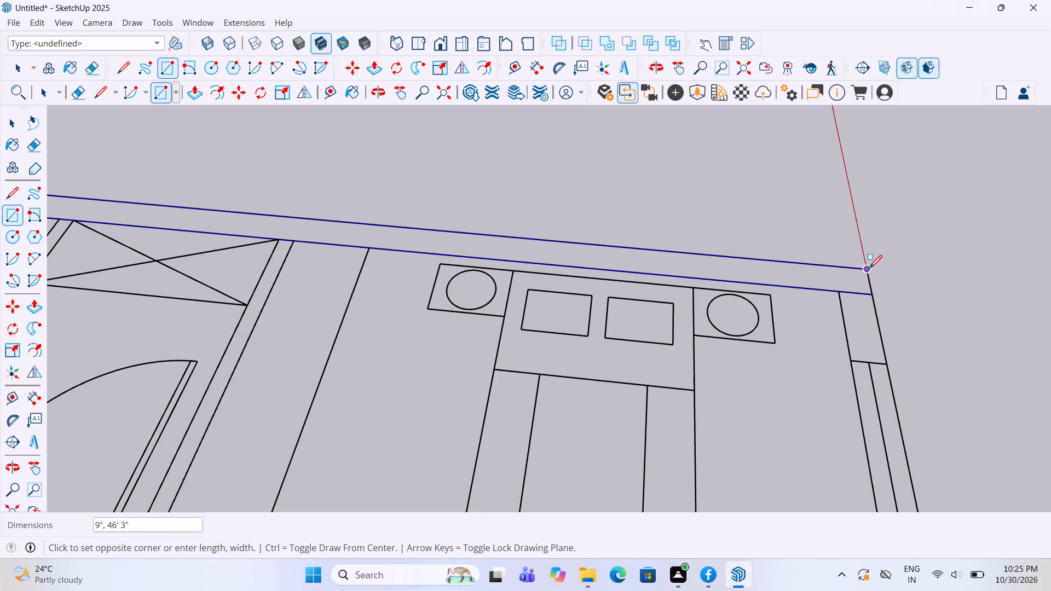
Draw a 9" wide rectangle over the short wall piece between the bedroom corner and the first window on the red axis.
{"action": "left_click", "coordinate": [841, 292]}
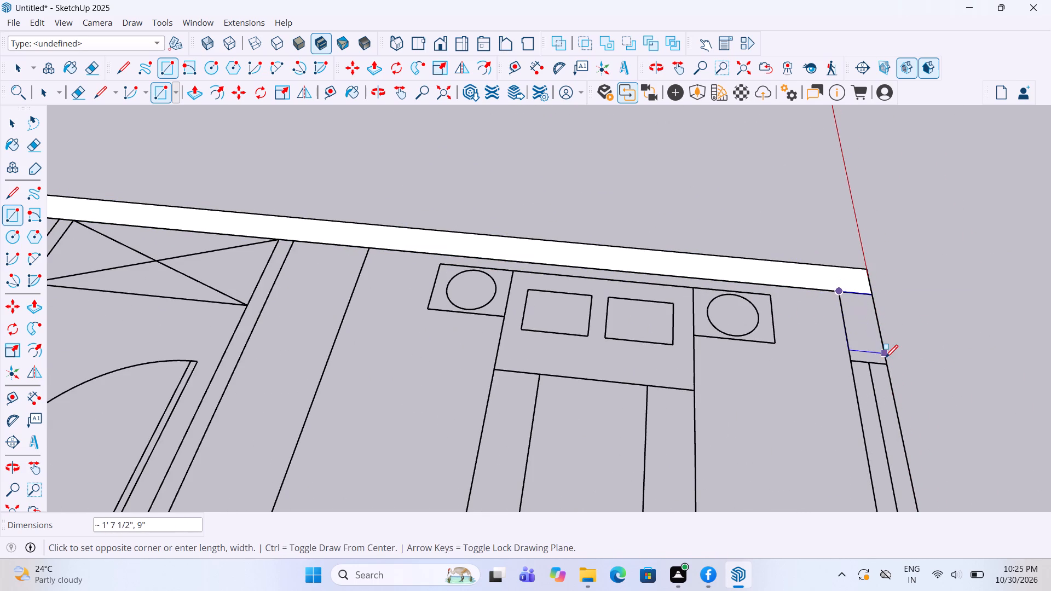
{"action": "left_click", "coordinate": [887, 364]}
Draw a rectangle about 7' by 9" over the bedroom window opening in the wall along the red axis.
{"action": "scroll", "coordinate": [781, 221], "scroll_direction": "down", "scroll_amount": 5}
{"action": "scroll", "coordinate": [811, 281], "scroll_direction": "up", "scroll_amount": 3}
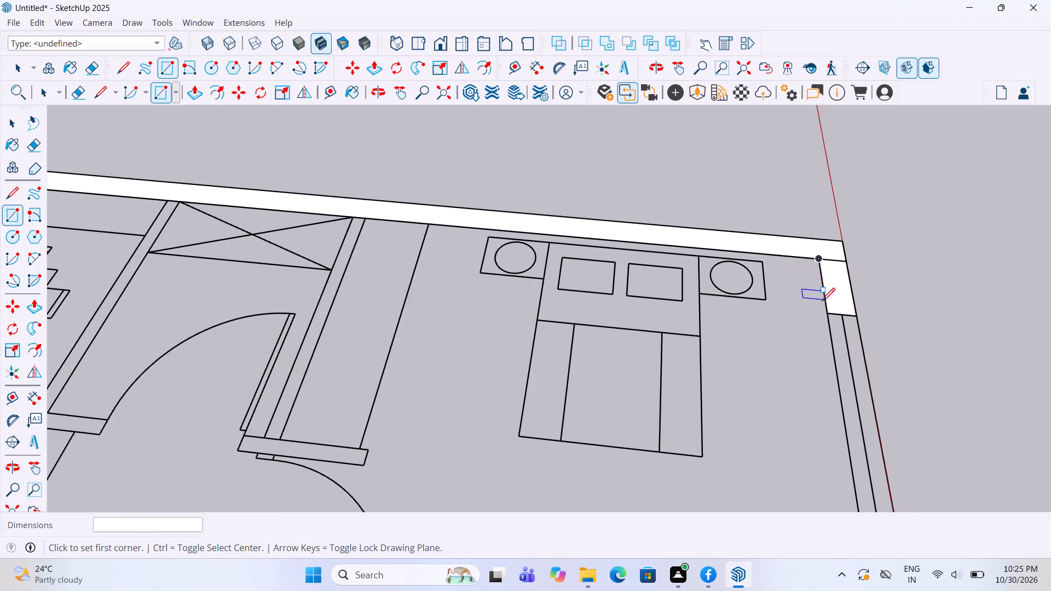
{"action": "double_click", "coordinate": [827, 309]}
{"action": "scroll", "coordinate": [833, 313], "scroll_direction": "down", "scroll_amount": 4}
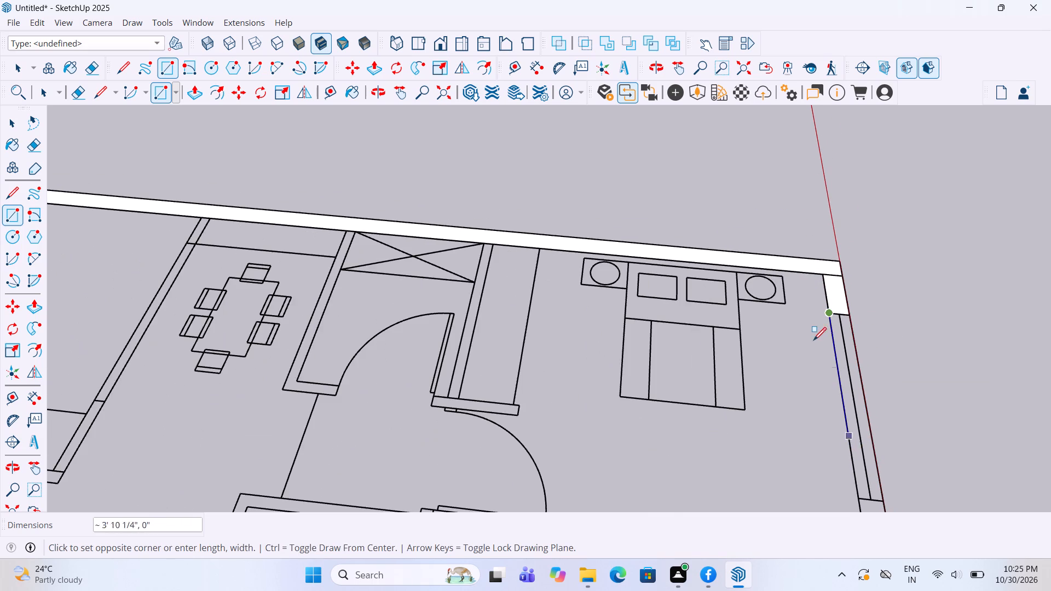
{"action": "scroll", "coordinate": [812, 338], "scroll_direction": "down", "scroll_amount": 5}
{"action": "scroll", "coordinate": [850, 457], "scroll_direction": "up", "scroll_amount": 9}
{"action": "left_click", "coordinate": [857, 427]}
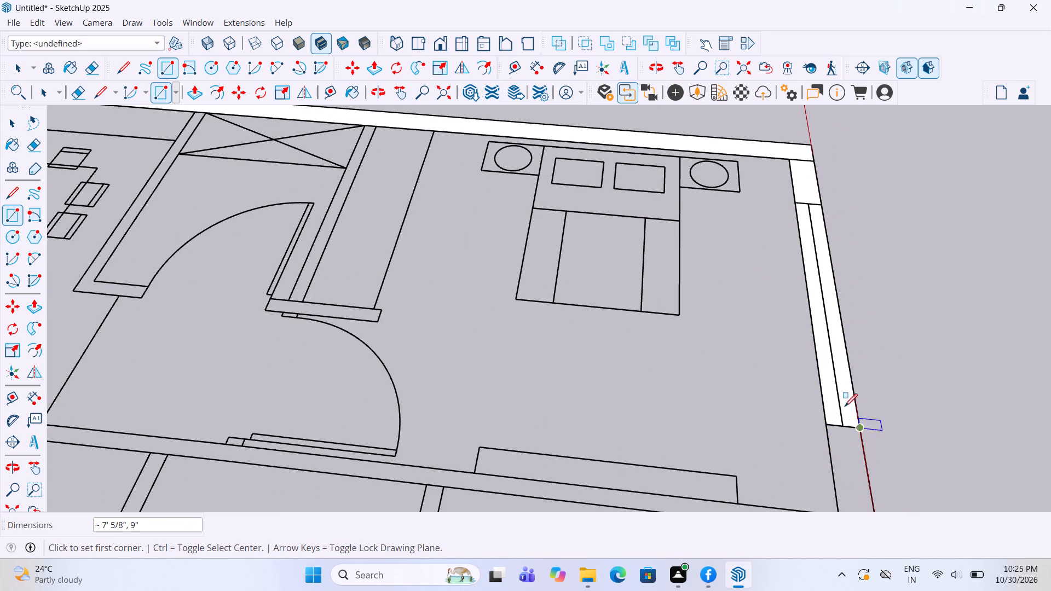
Draw a rectangle about 3' 7" by 9" over the outer wall piece between the two windows along the red axis.
{"action": "scroll", "coordinate": [680, 212], "scroll_direction": "down", "scroll_amount": 6}
{"action": "scroll", "coordinate": [713, 326], "scroll_direction": "up", "scroll_amount": 5}
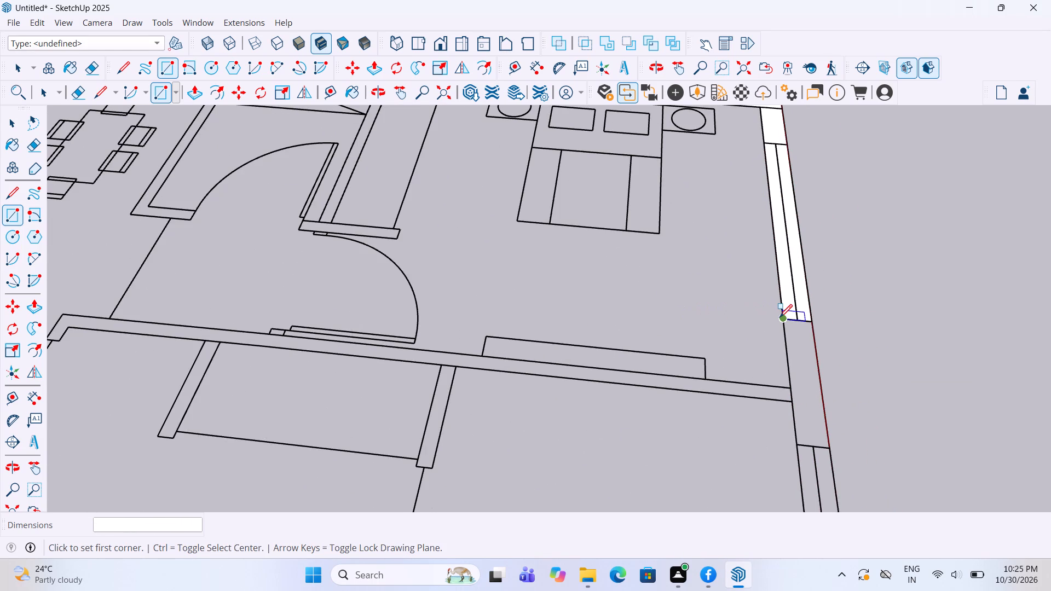
{"action": "left_click", "coordinate": [779, 318]}
{"action": "left_click", "coordinate": [833, 449]}
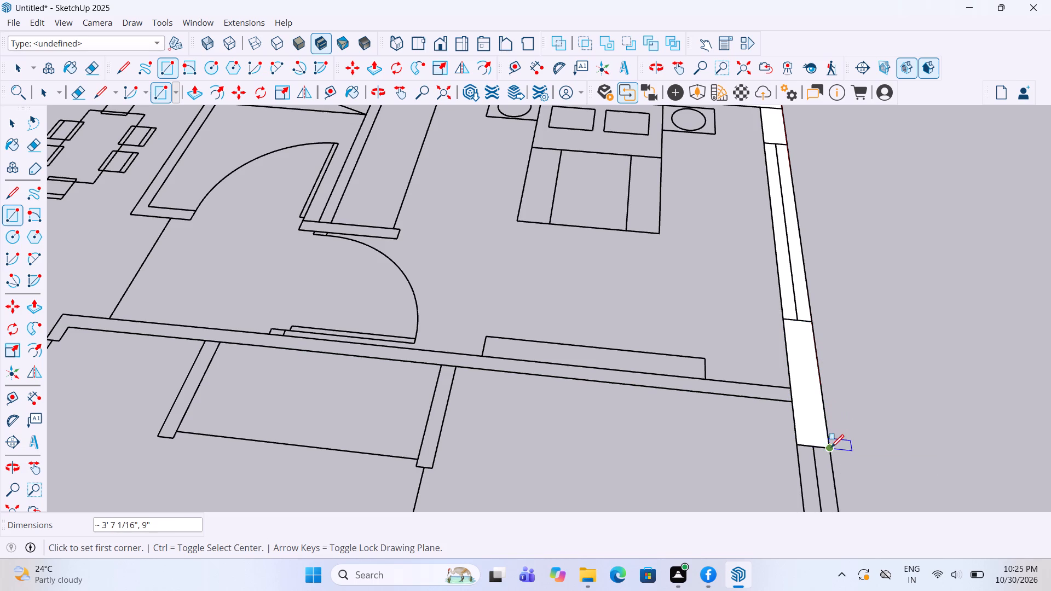
Draw a 9" wide rectangle over the second, smaller window opening in the outer wall along the red axis.
{"action": "left_click", "coordinate": [800, 445]}
{"action": "scroll", "coordinate": [800, 381], "scroll_direction": "down", "scroll_amount": 6}
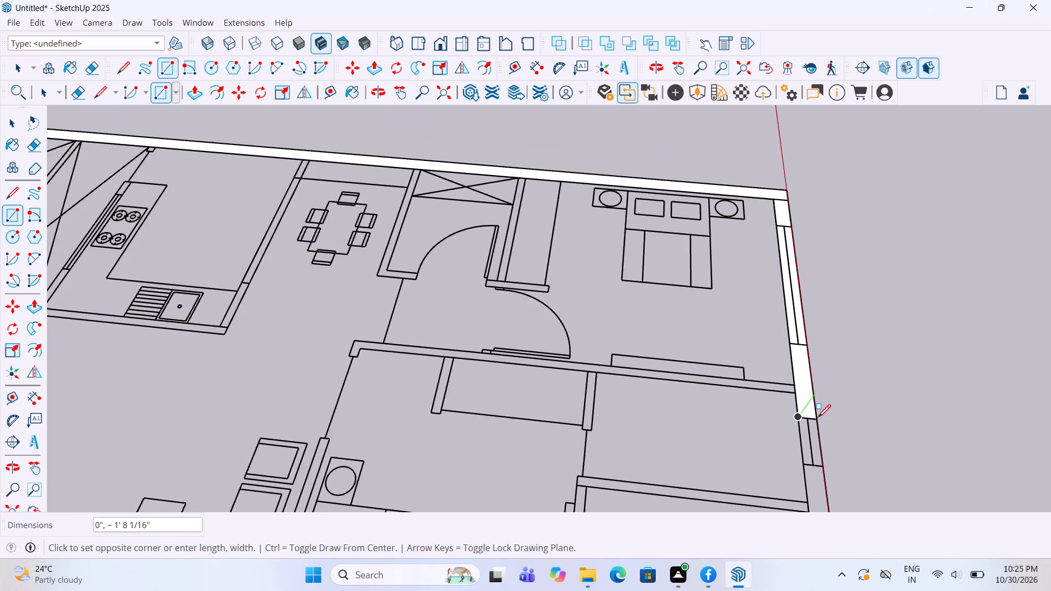
{"action": "scroll", "coordinate": [830, 457], "scroll_direction": "up", "scroll_amount": 4}
{"action": "left_click", "coordinate": [823, 472]}
{"action": "scroll", "coordinate": [689, 252], "scroll_direction": "down", "scroll_amount": 4}
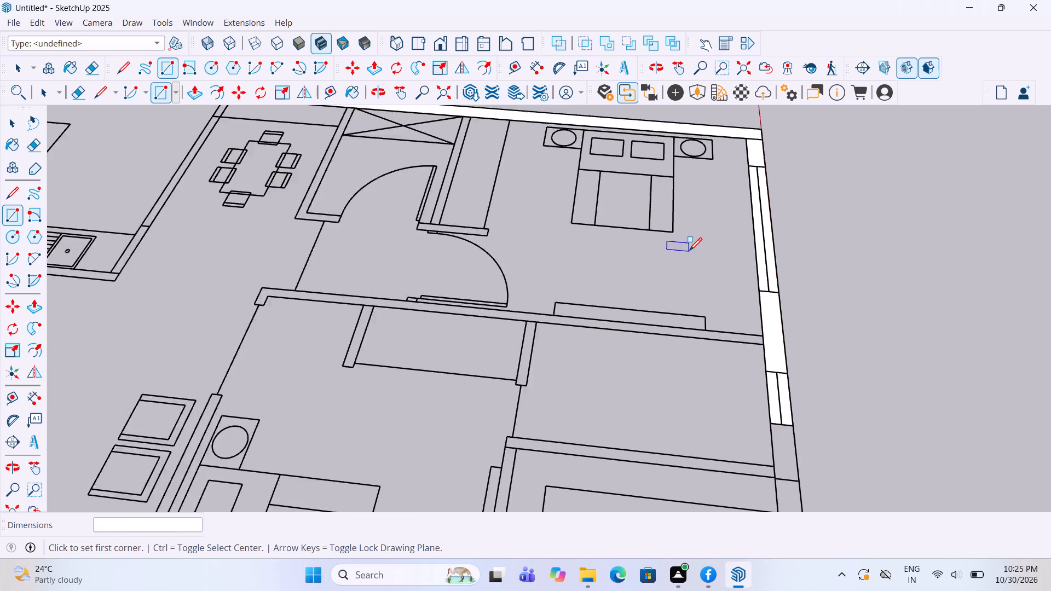
Draw a 9" wide rectangle over the short outer wall piece just beyond the second window along the red axis.
{"action": "scroll", "coordinate": [689, 252], "scroll_direction": "down", "scroll_amount": 1}
{"action": "scroll", "coordinate": [718, 422], "scroll_direction": "up", "scroll_amount": 4}
{"action": "left_click", "coordinate": [762, 354]}
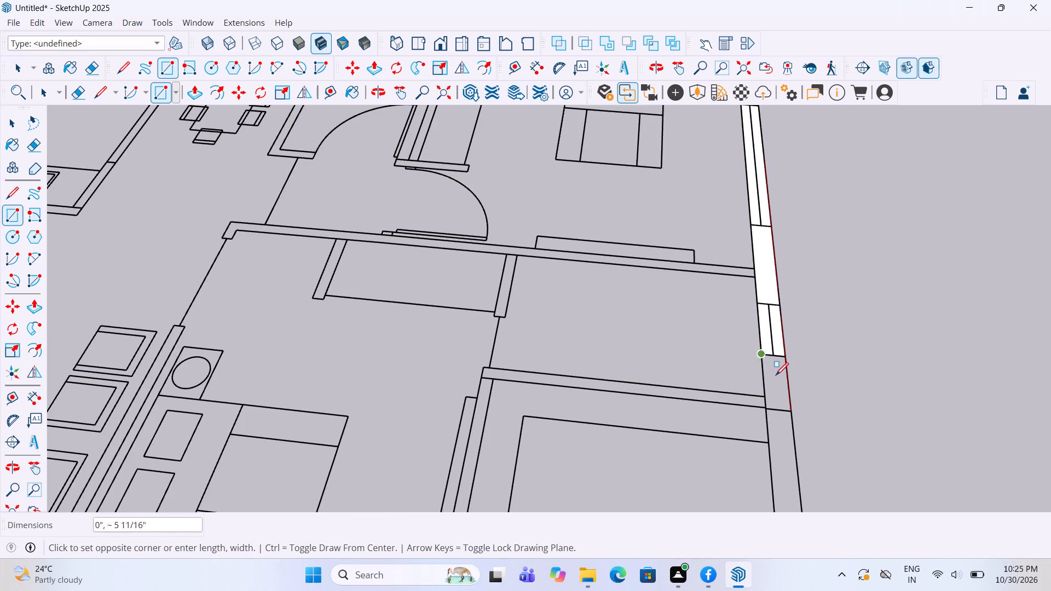
{"action": "left_click", "coordinate": [794, 414]}
{"action": "scroll", "coordinate": [660, 238], "scroll_direction": "down", "scroll_amount": 6}
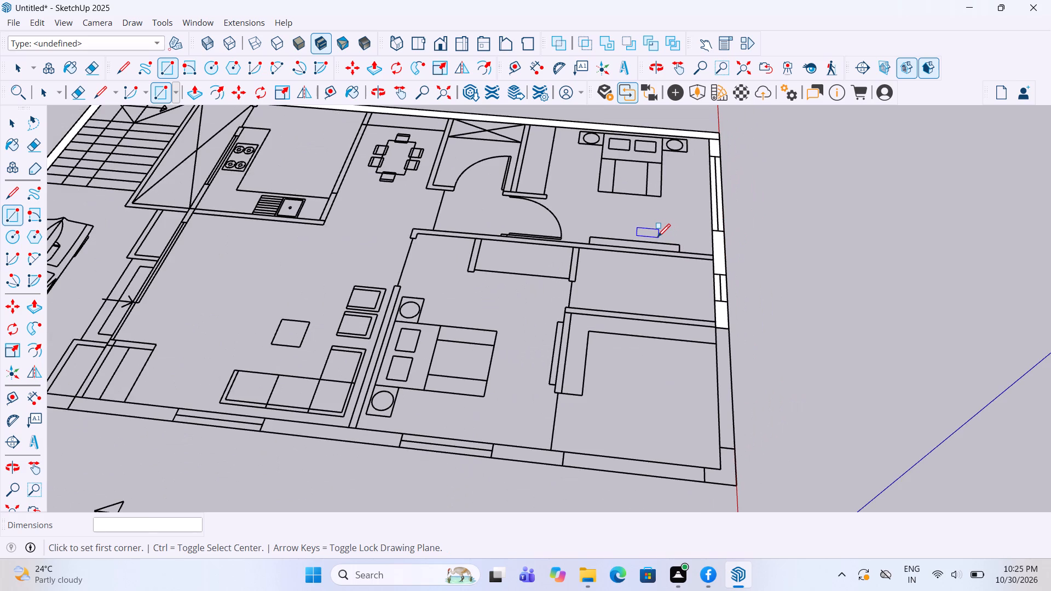
Draw a rectangle about 7' 4" by 9" over the outer wall stretch beside the room with the L-shaped counter, along the red axis.
{"action": "scroll", "coordinate": [708, 495], "scroll_direction": "up", "scroll_amount": 2}
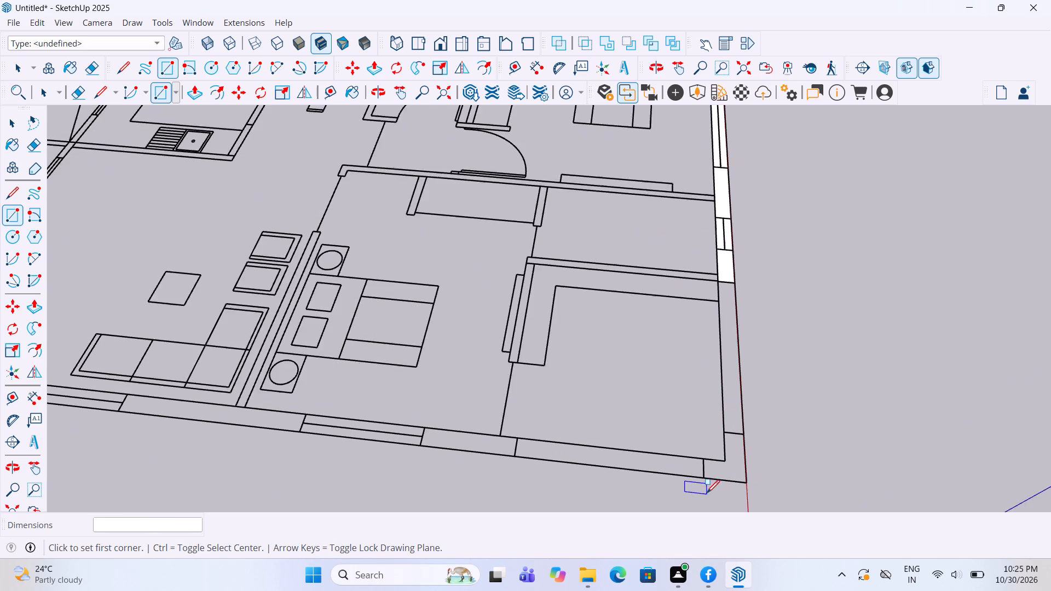
{"action": "scroll", "coordinate": [707, 494], "scroll_direction": "up", "scroll_amount": 2}
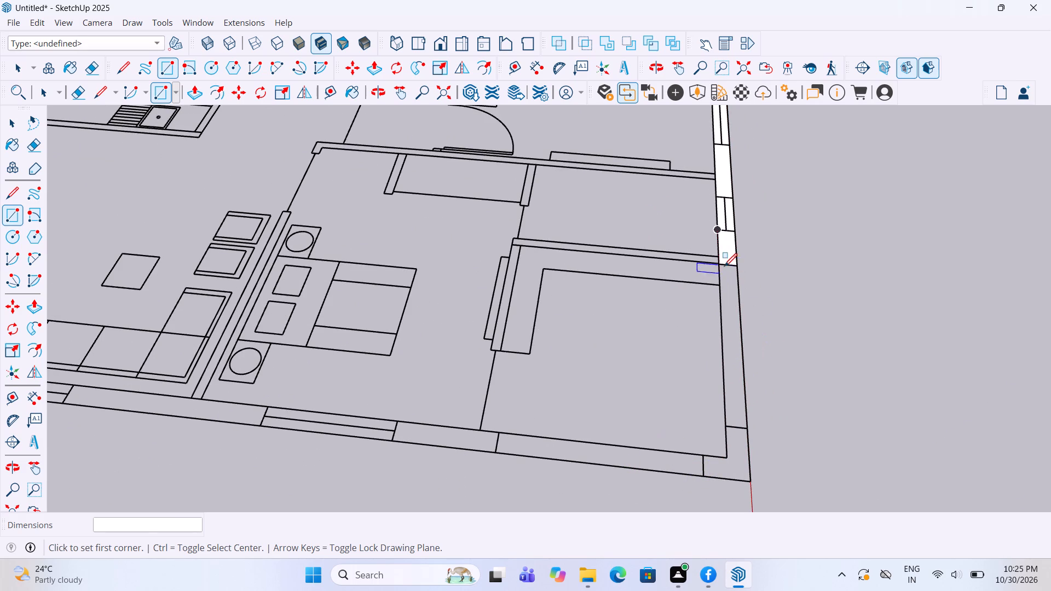
{"action": "left_click", "coordinate": [723, 266]}
{"action": "left_click", "coordinate": [744, 429]}
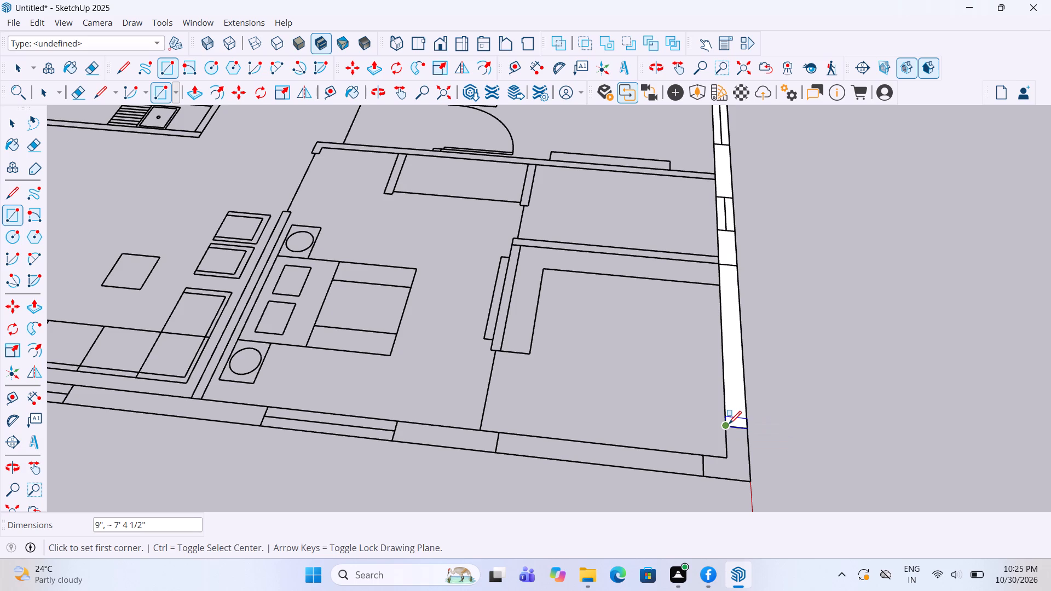
Draw a rectangle about 1' 11" by 9" over the last outer wall piece, ending at the building's corner on the red axis.
{"action": "left_click", "coordinate": [729, 425]}
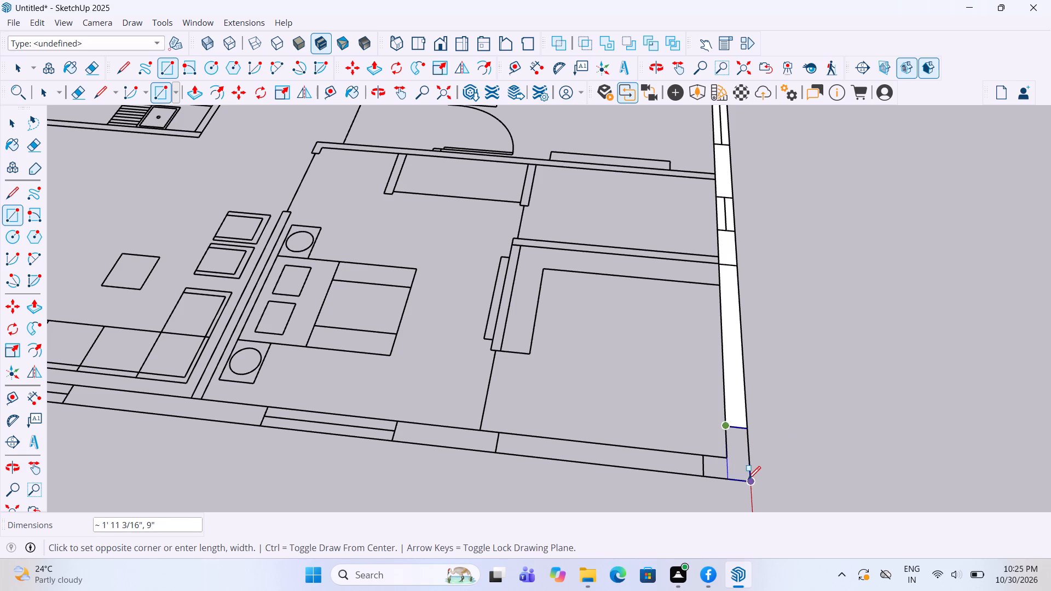
{"action": "left_click", "coordinate": [748, 480]}
Draw a rectangle about 11' 6" by 9" over the front outer wall, from the red-axis corner piece to the second bedroom's window.
{"action": "left_click", "coordinate": [729, 478]}
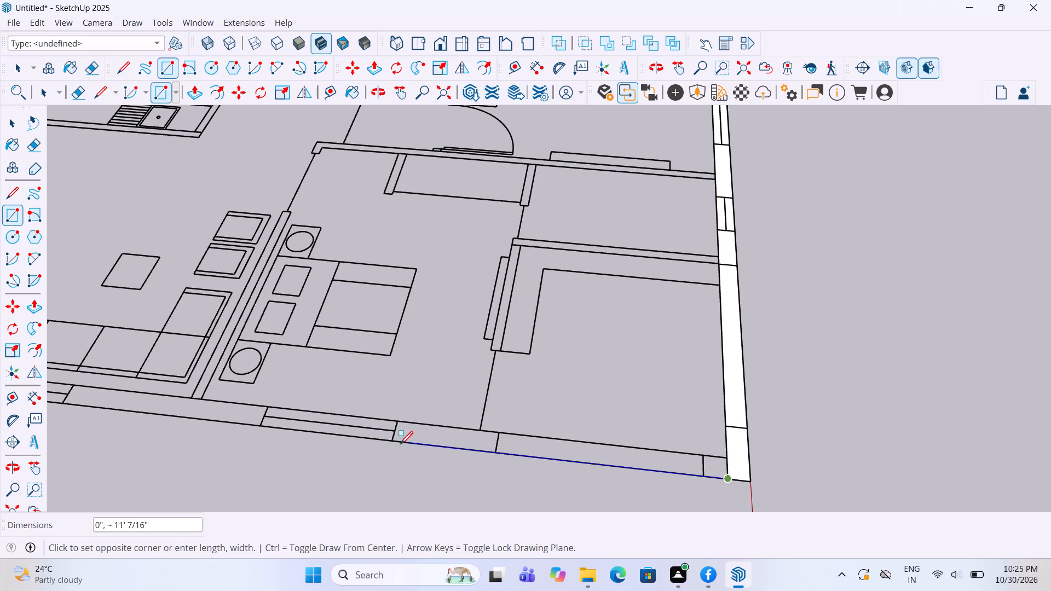
{"action": "left_click", "coordinate": [396, 442]}
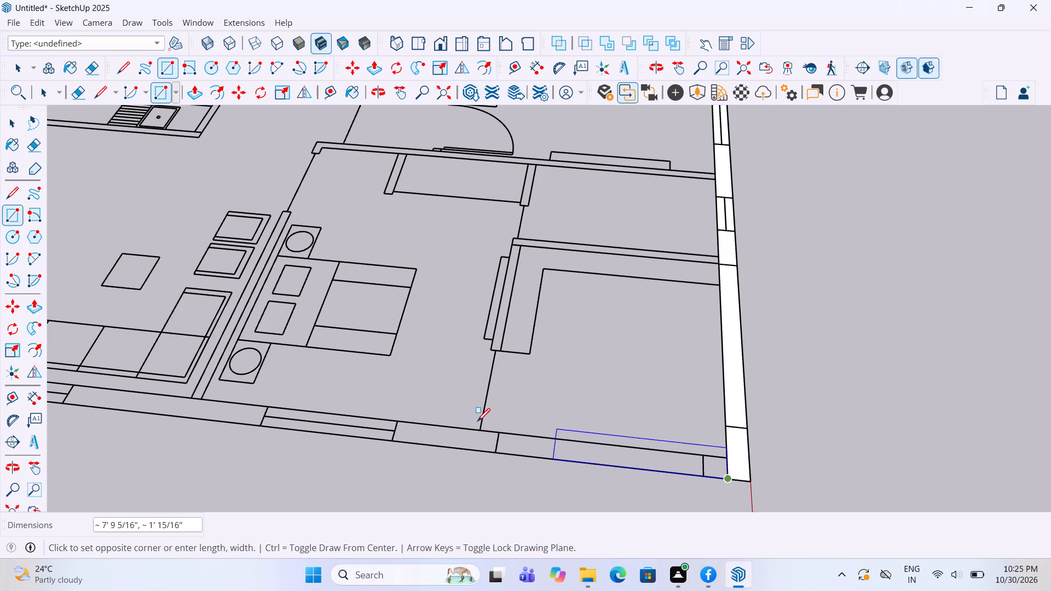
{"action": "left_click", "coordinate": [397, 423]}
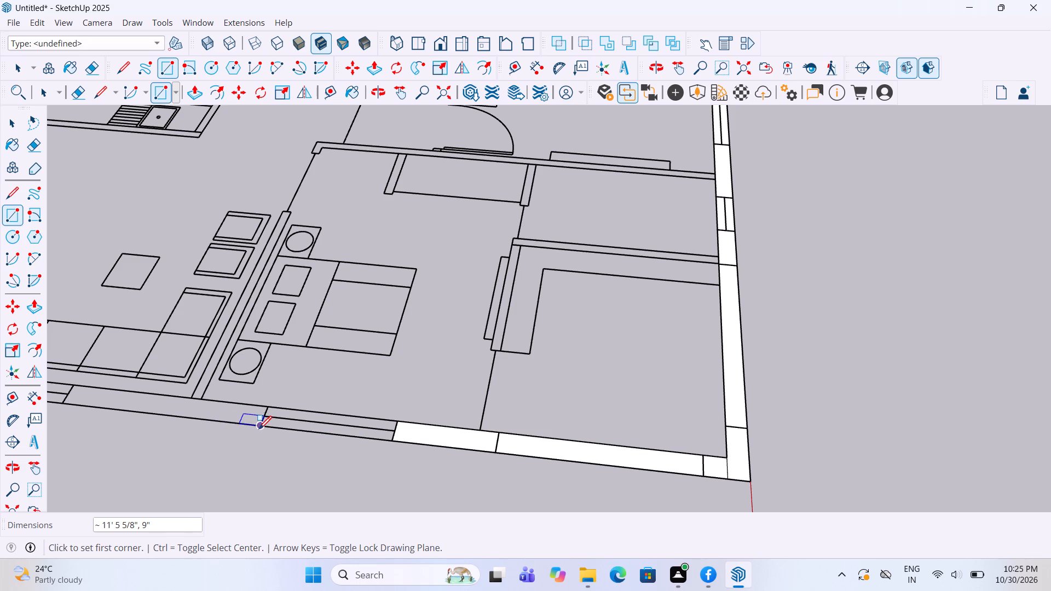
Draw a rectangle about 4' 9" by 9" over the second bedroom's window opening in the front outer wall.
{"action": "left_click", "coordinate": [259, 430]}
{"action": "left_click", "coordinate": [400, 420]}
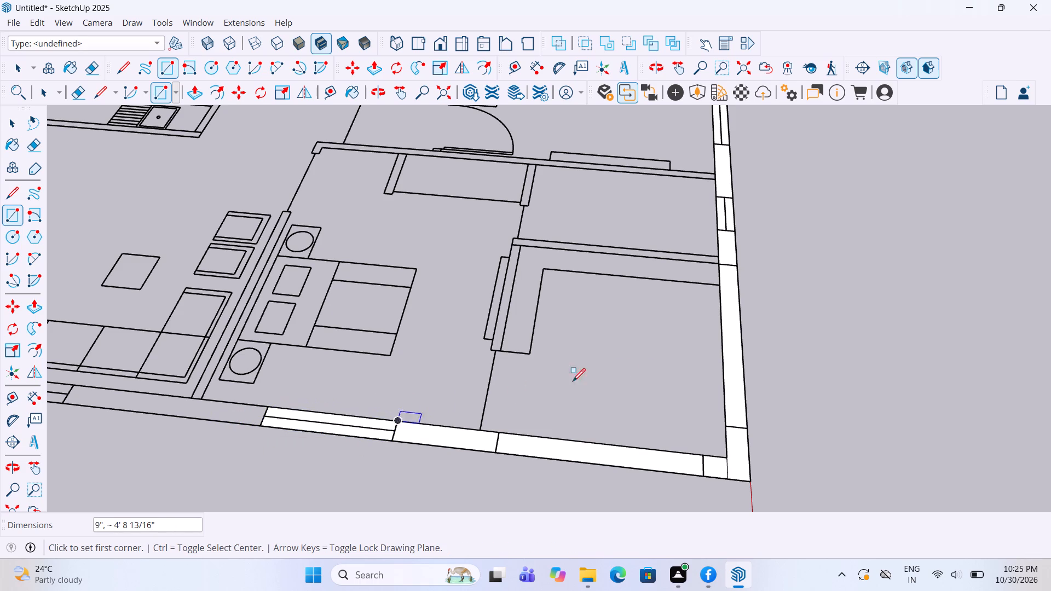
Draw a rectangle about 7' 4" by 9" over the front outer wall between the bedroom window and the living room window.
{"action": "scroll", "coordinate": [659, 374], "scroll_direction": "down", "scroll_amount": 6}
{"action": "scroll", "coordinate": [338, 401], "scroll_direction": "up", "scroll_amount": 5}
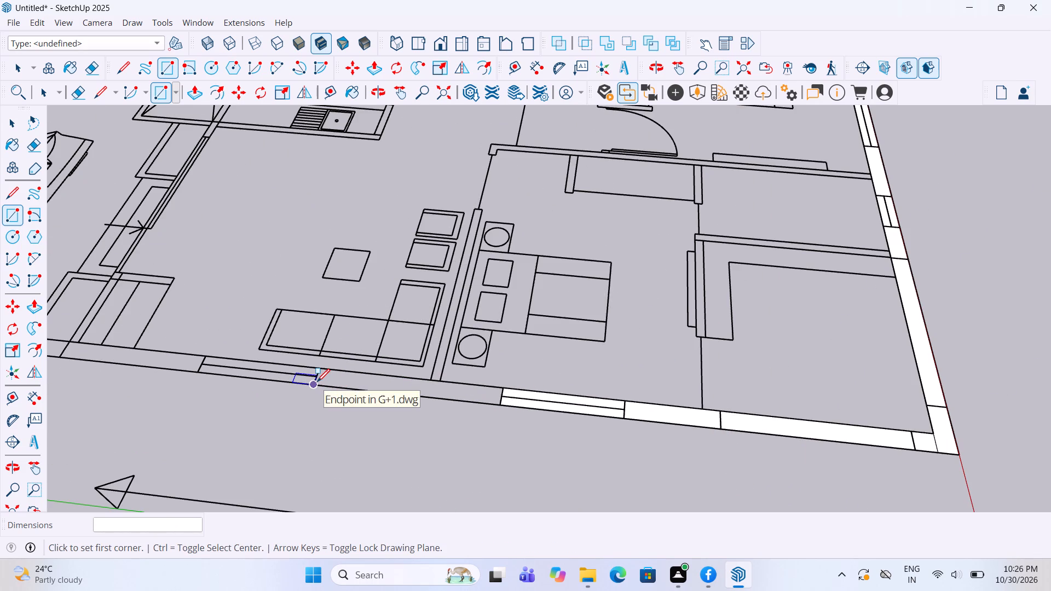
{"action": "left_click", "coordinate": [317, 383]}
{"action": "left_click", "coordinate": [496, 384]}
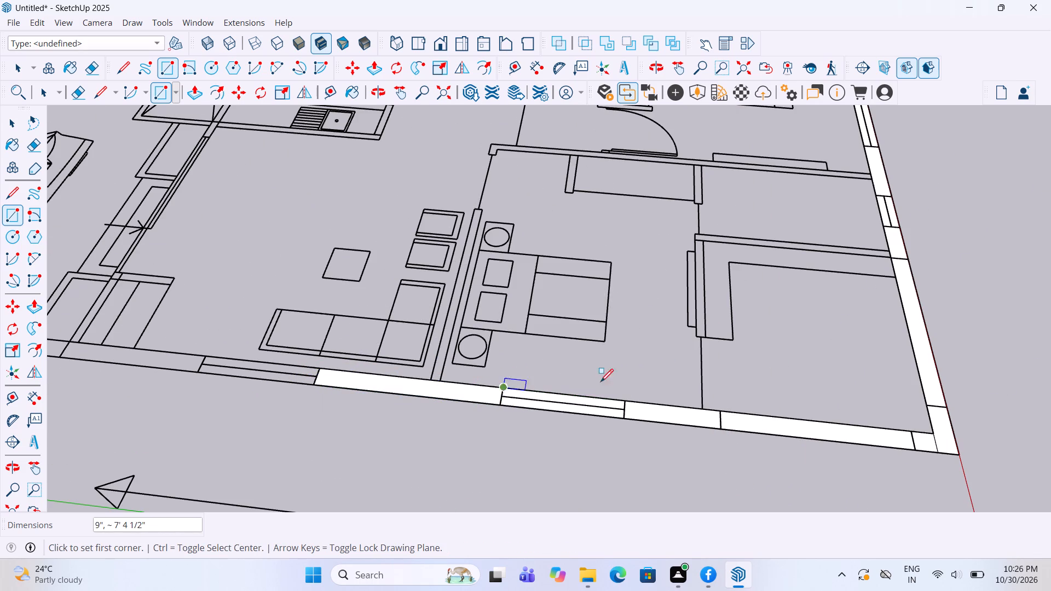
Draw a 9" wide rectangle over the living room's window opening in the front outer wall.
{"action": "scroll", "coordinate": [644, 385], "scroll_direction": "down", "scroll_amount": 5}
{"action": "scroll", "coordinate": [368, 379], "scroll_direction": "up", "scroll_amount": 4}
{"action": "left_click", "coordinate": [356, 375]}
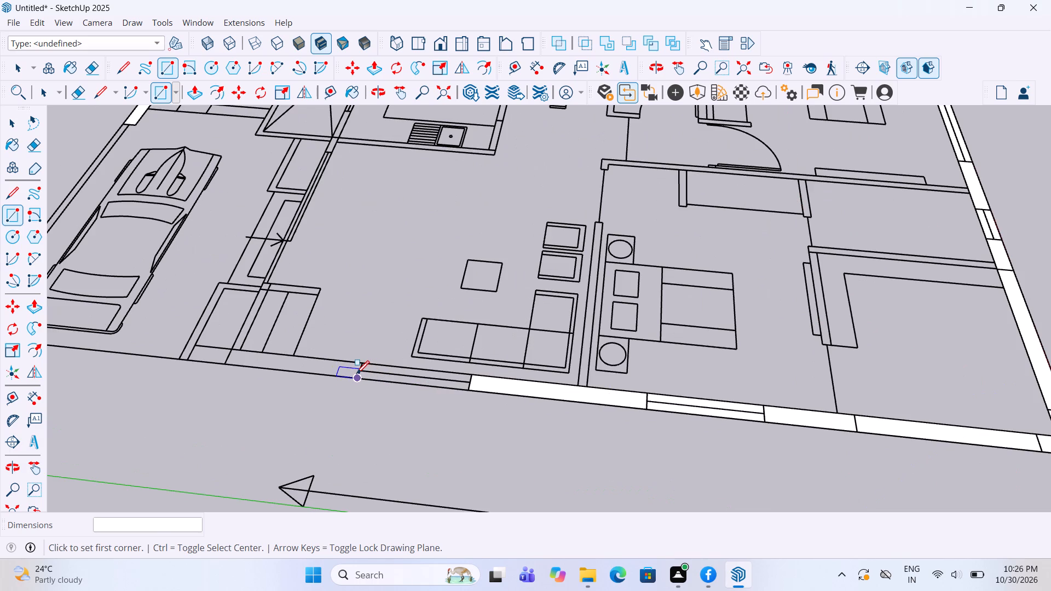
{"action": "left_click", "coordinate": [472, 372]}
Draw a 9" wide rectangle over the front outer wall from the living room window to the entrance wall next to the car porch.
{"action": "scroll", "coordinate": [524, 363], "scroll_direction": "down", "scroll_amount": 5}
{"action": "scroll", "coordinate": [378, 367], "scroll_direction": "up", "scroll_amount": 5}
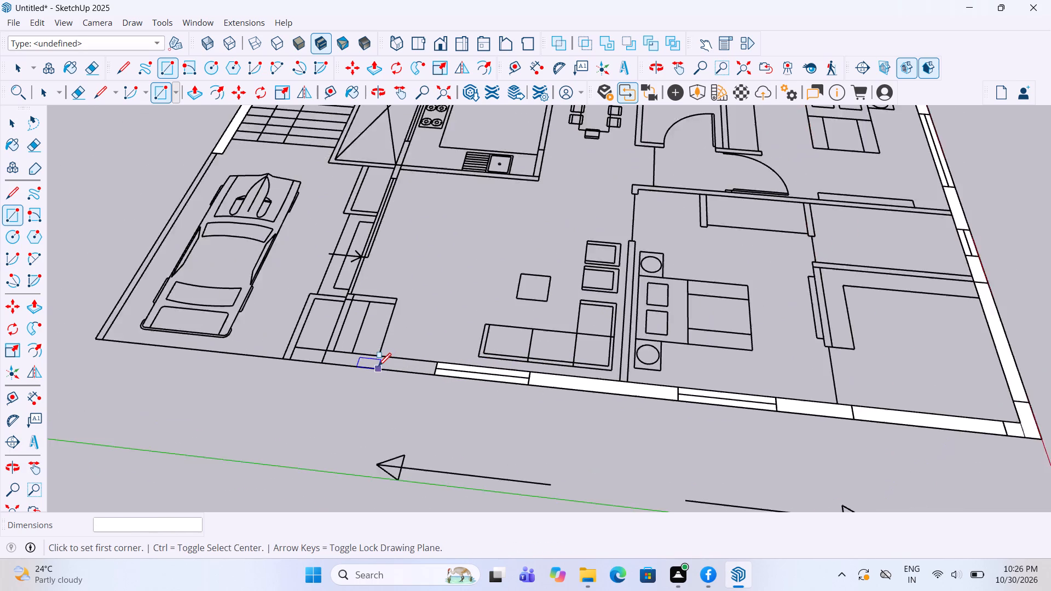
{"action": "scroll", "coordinate": [325, 366], "scroll_direction": "up", "scroll_amount": 2}
{"action": "left_click", "coordinate": [304, 361]}
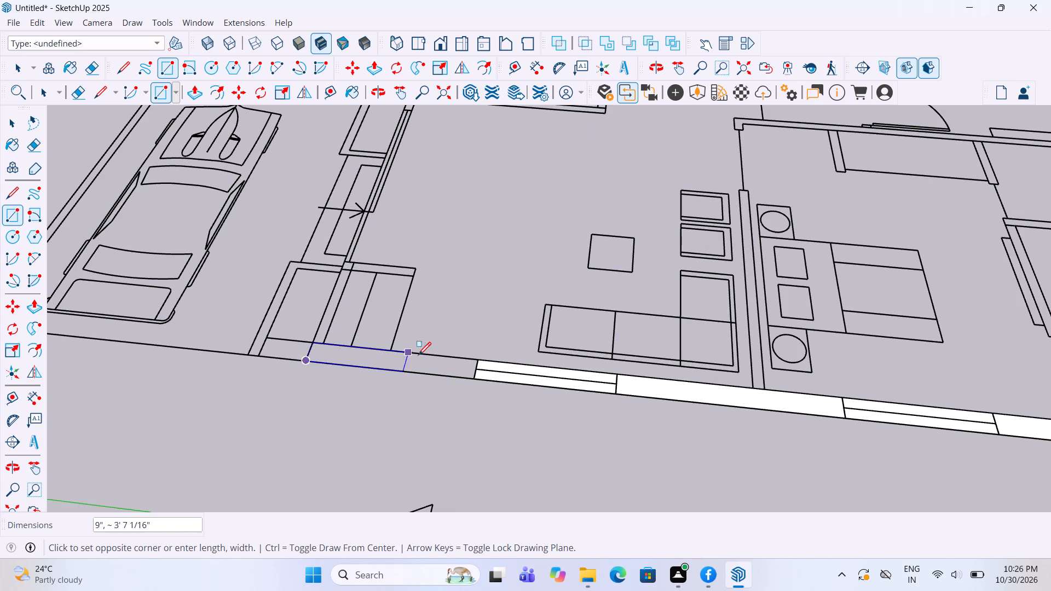
{"action": "left_click", "coordinate": [477, 362]}
Draw a 4 1/2" wide rectangle over the partition between the living room and the second bedroom, down to the front outer wall.
{"action": "scroll", "coordinate": [529, 399], "scroll_direction": "down", "scroll_amount": 6}
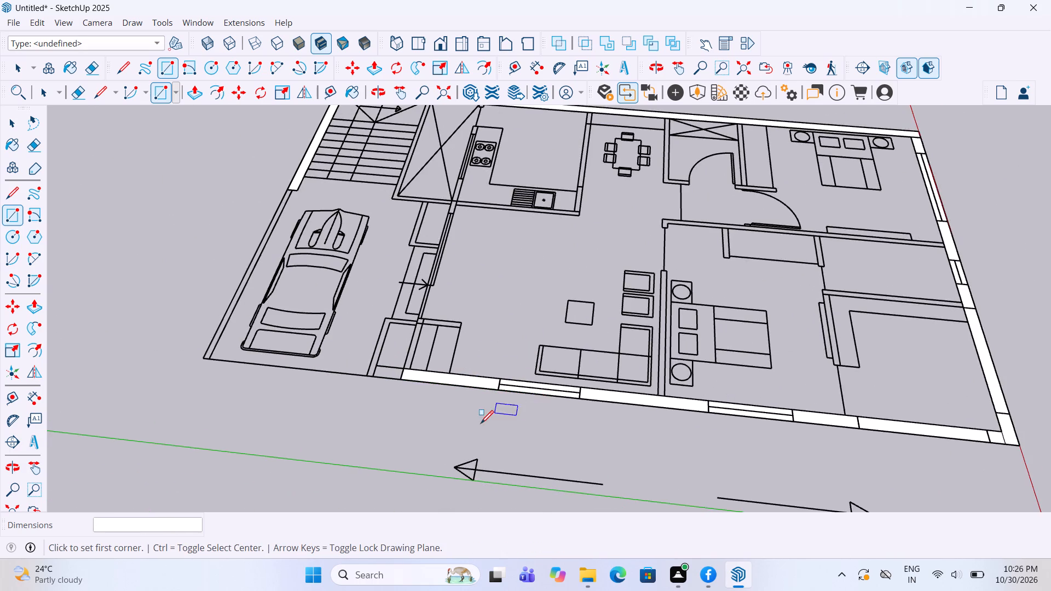
{"action": "scroll", "coordinate": [478, 428], "scroll_direction": "down", "scroll_amount": 3}
{"action": "middle_click_drag", "start_coordinate": [571, 335], "coordinate": [597, 374]}
{"action": "scroll", "coordinate": [649, 362], "scroll_direction": "up", "scroll_amount": 5}
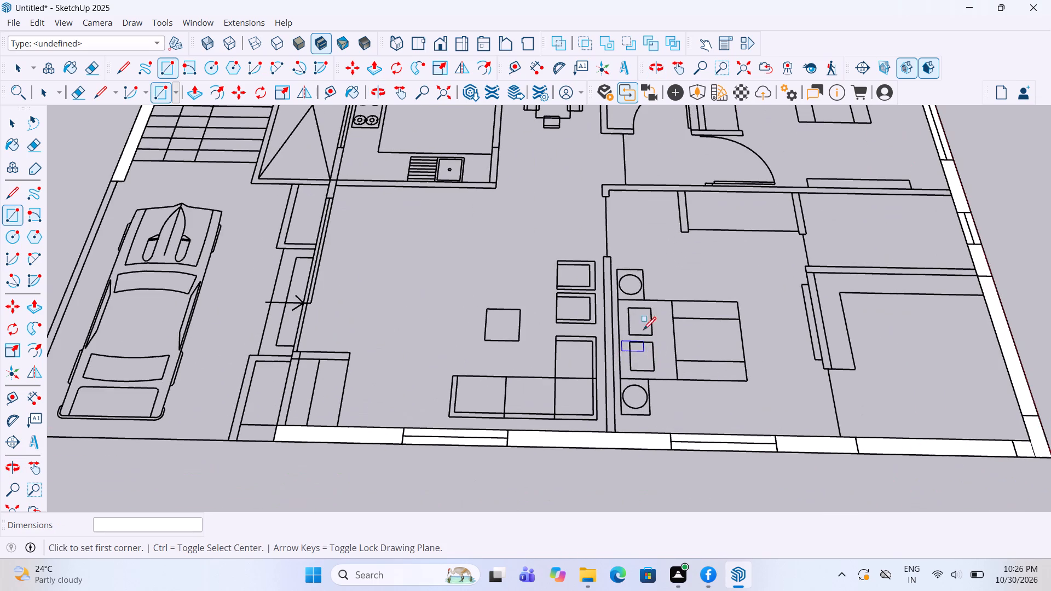
{"action": "left_click", "coordinate": [603, 256]}
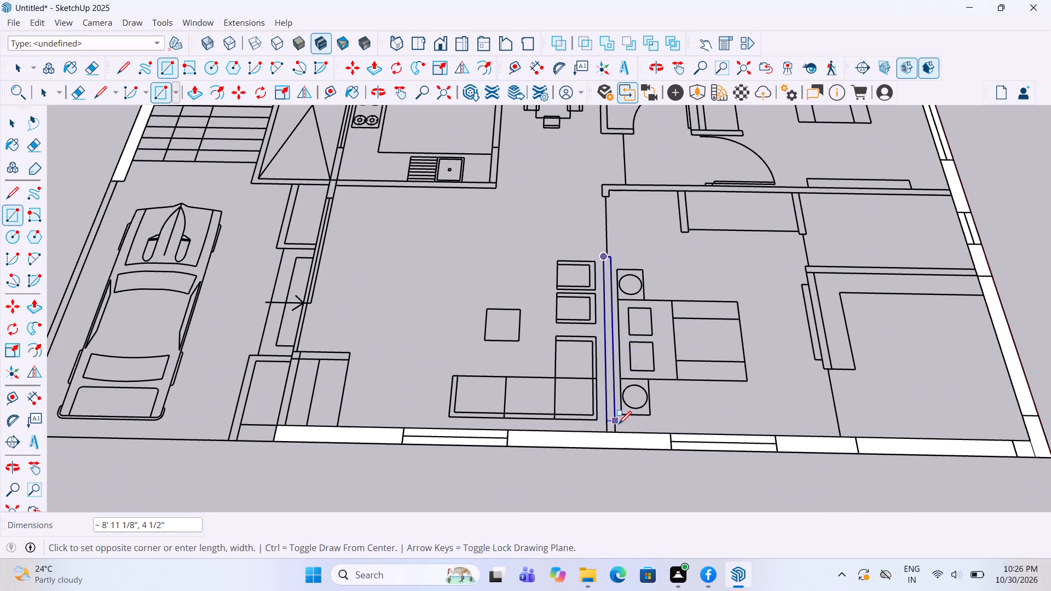
{"action": "left_click", "coordinate": [619, 431]}
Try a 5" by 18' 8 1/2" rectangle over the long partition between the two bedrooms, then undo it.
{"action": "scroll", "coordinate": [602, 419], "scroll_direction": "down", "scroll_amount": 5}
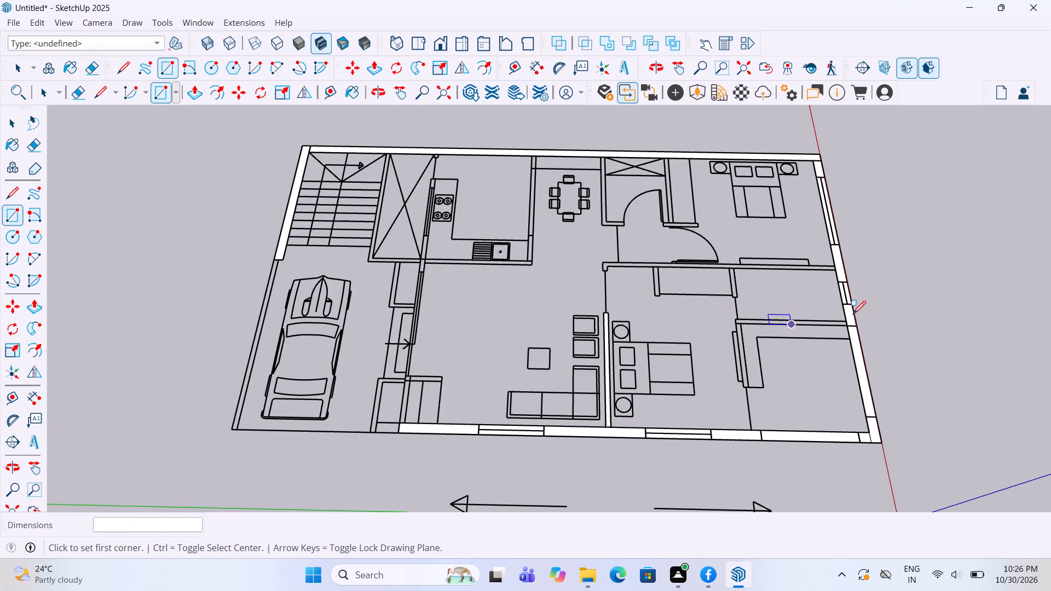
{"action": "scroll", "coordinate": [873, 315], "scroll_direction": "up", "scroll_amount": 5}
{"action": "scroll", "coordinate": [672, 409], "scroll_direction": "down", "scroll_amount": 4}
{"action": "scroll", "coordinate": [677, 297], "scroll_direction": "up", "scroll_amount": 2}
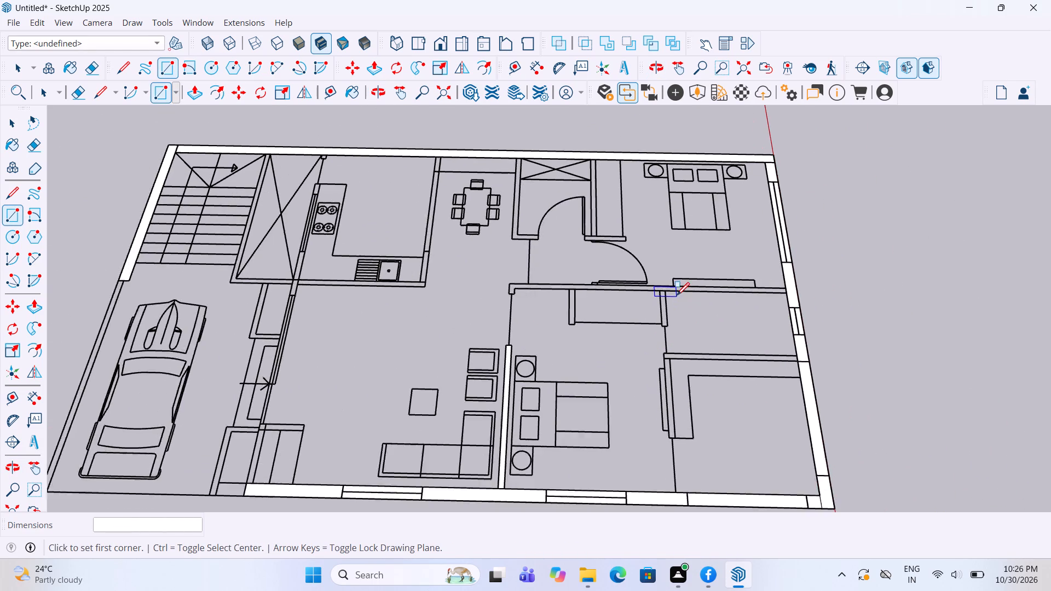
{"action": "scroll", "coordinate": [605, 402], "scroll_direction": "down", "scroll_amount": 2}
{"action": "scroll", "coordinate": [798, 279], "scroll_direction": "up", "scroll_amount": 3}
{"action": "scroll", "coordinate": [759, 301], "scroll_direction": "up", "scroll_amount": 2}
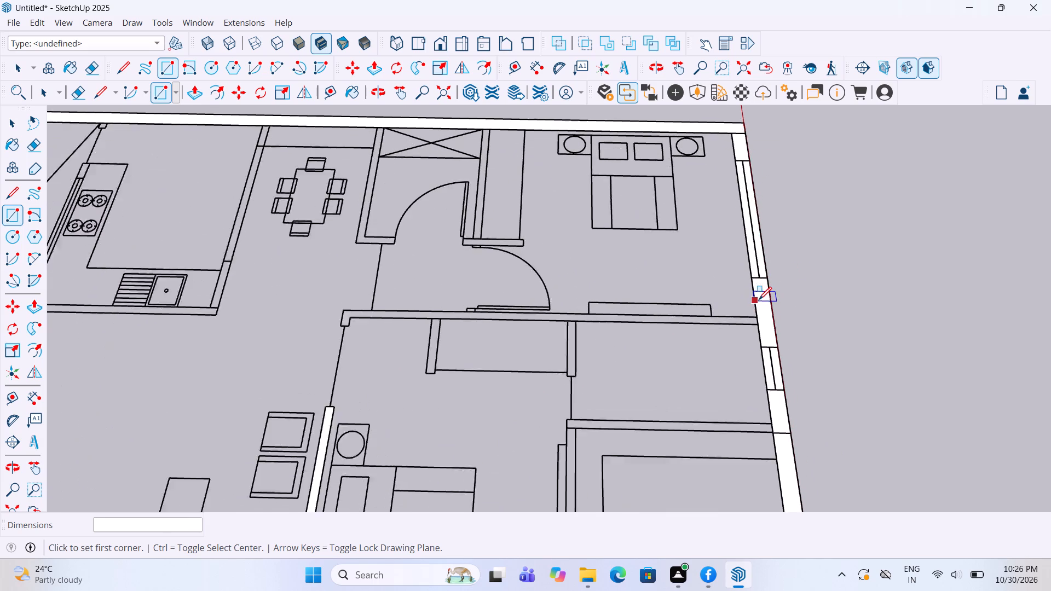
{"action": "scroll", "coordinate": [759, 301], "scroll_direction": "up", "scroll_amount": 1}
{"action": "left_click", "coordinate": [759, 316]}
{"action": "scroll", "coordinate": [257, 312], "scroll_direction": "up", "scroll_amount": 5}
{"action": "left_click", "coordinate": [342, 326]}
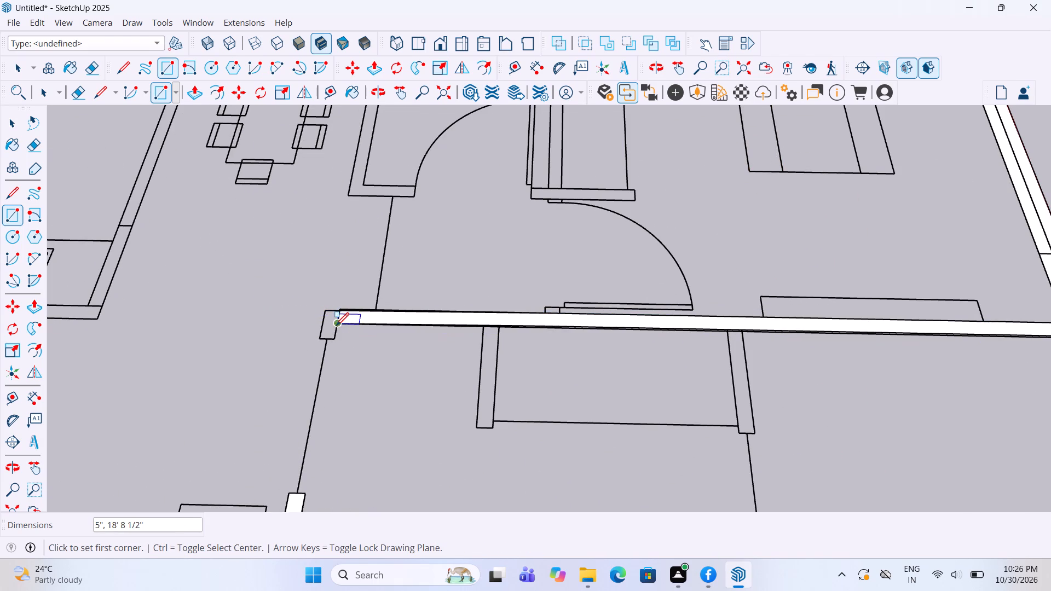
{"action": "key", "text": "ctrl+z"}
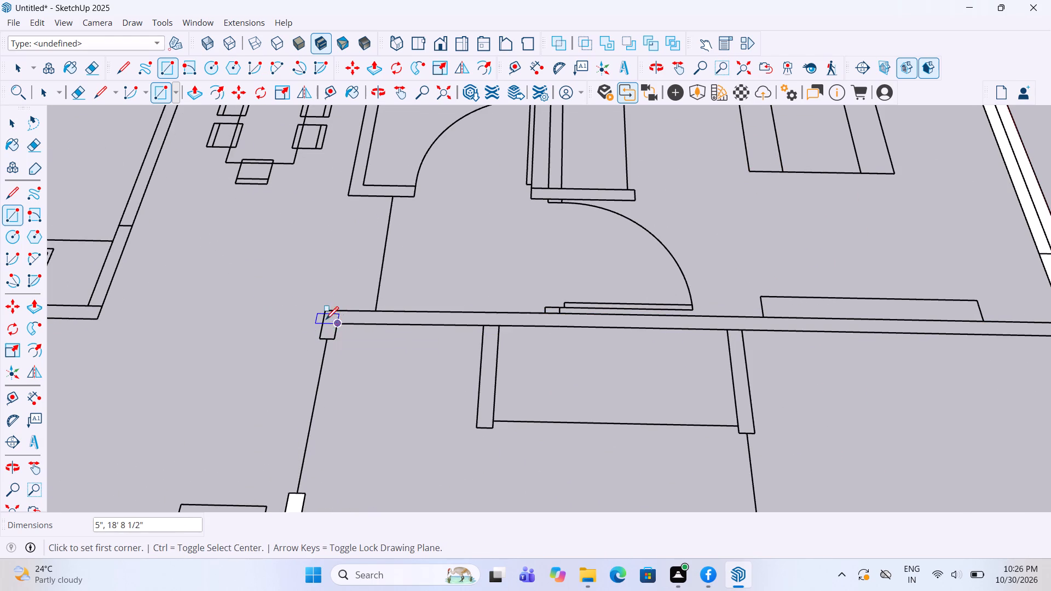
Draw a rectangle about 10" by 4 1/2" over the short return at the inner end of the long bedroom partition.
{"action": "scroll", "coordinate": [322, 316], "scroll_direction": "up", "scroll_amount": 2}
{"action": "left_click", "coordinate": [338, 341]}
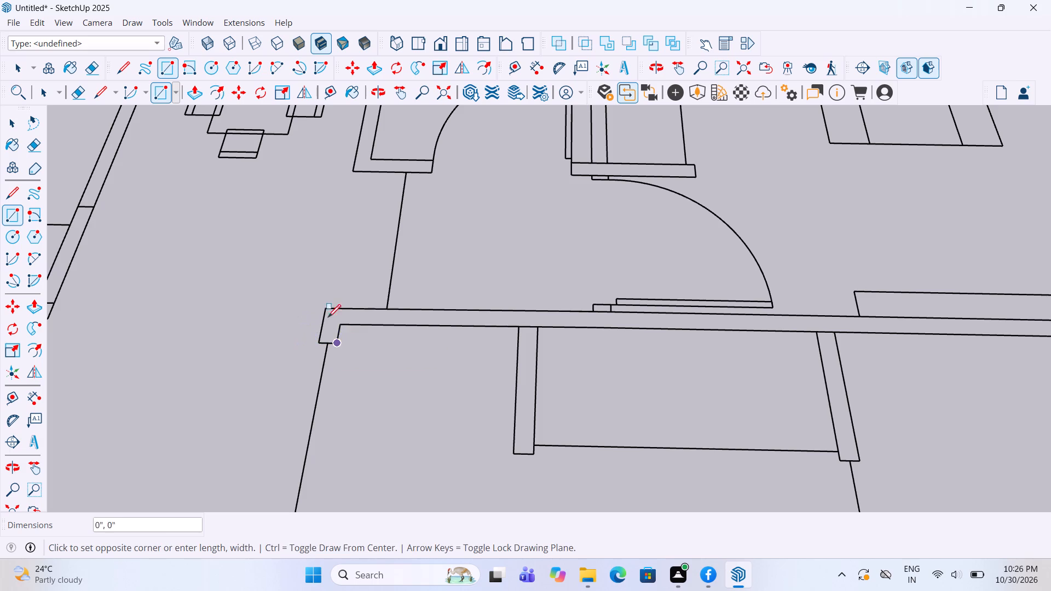
{"action": "left_click", "coordinate": [324, 310]}
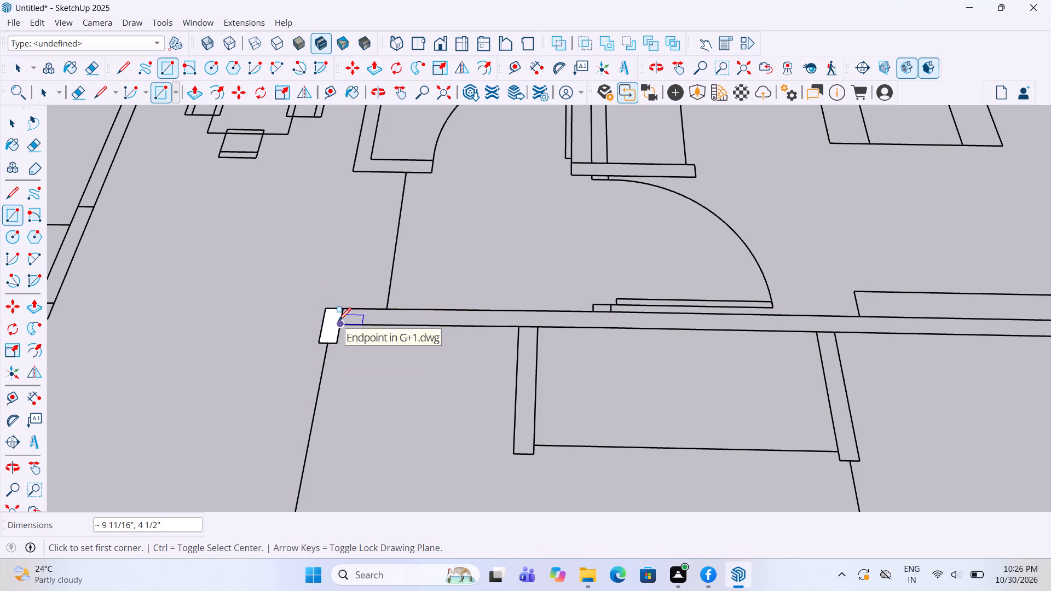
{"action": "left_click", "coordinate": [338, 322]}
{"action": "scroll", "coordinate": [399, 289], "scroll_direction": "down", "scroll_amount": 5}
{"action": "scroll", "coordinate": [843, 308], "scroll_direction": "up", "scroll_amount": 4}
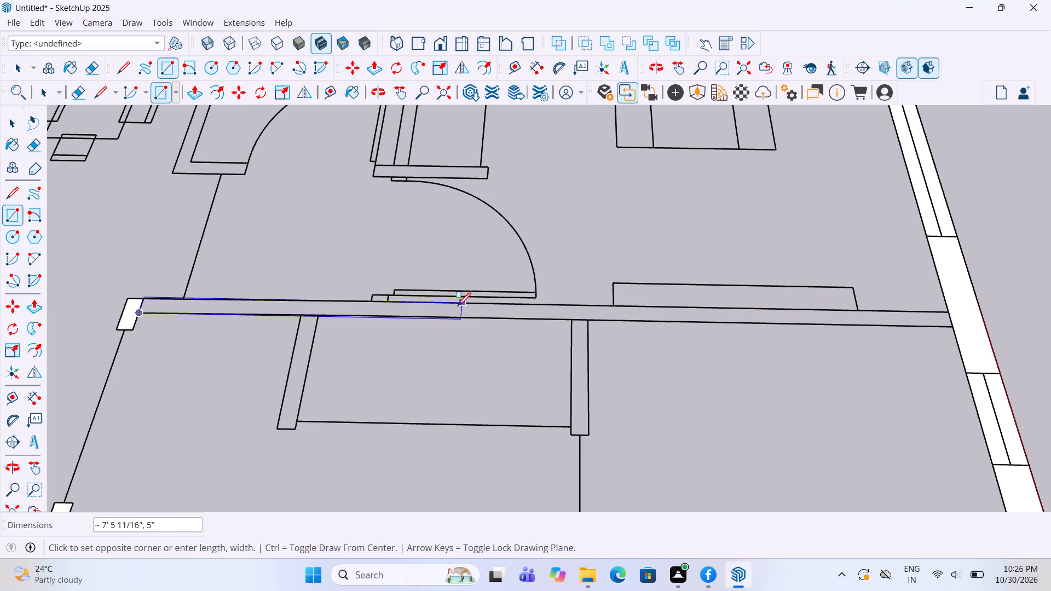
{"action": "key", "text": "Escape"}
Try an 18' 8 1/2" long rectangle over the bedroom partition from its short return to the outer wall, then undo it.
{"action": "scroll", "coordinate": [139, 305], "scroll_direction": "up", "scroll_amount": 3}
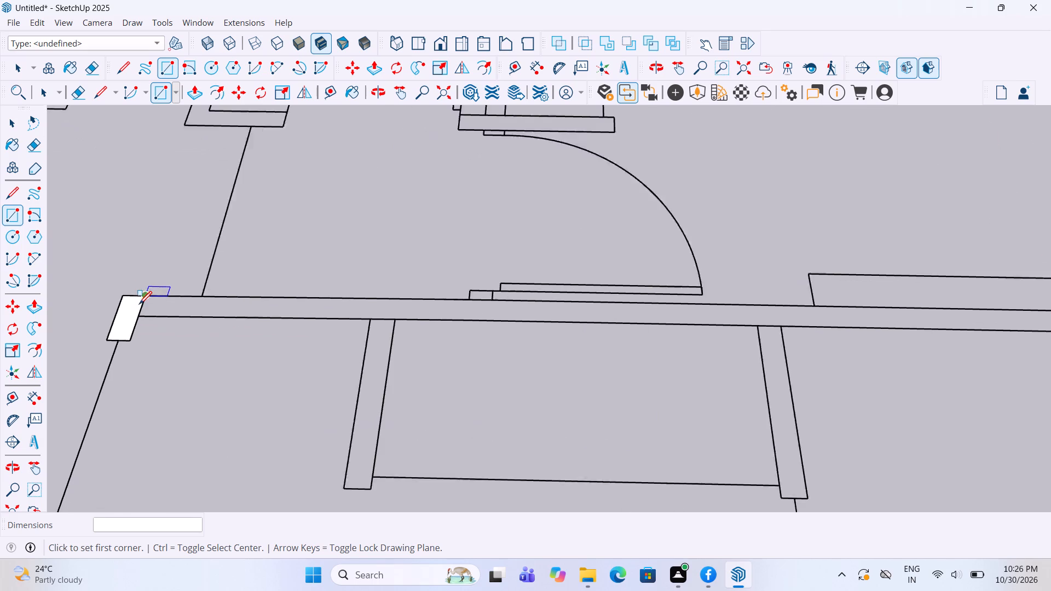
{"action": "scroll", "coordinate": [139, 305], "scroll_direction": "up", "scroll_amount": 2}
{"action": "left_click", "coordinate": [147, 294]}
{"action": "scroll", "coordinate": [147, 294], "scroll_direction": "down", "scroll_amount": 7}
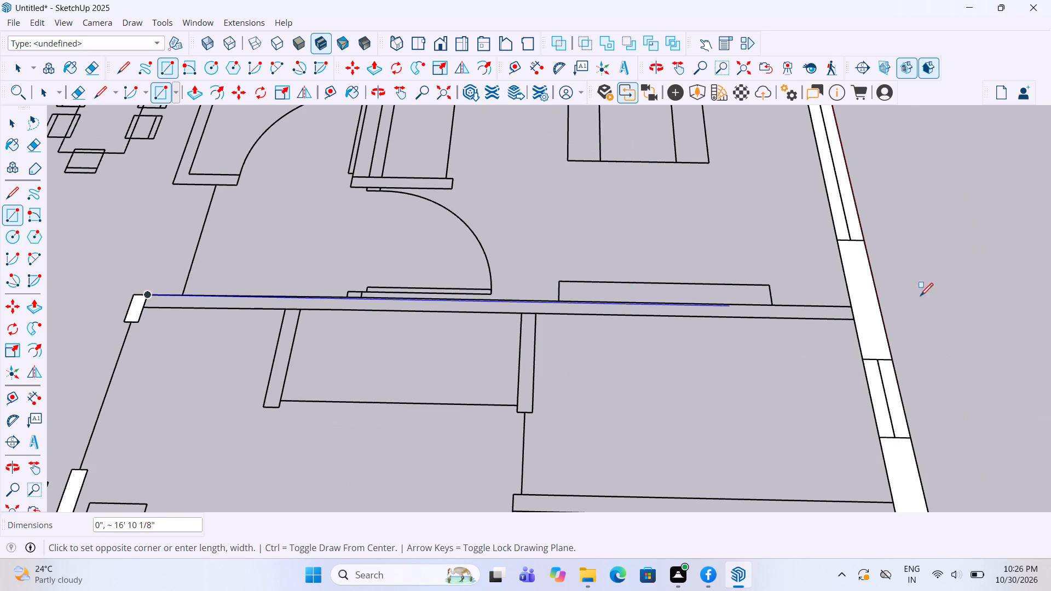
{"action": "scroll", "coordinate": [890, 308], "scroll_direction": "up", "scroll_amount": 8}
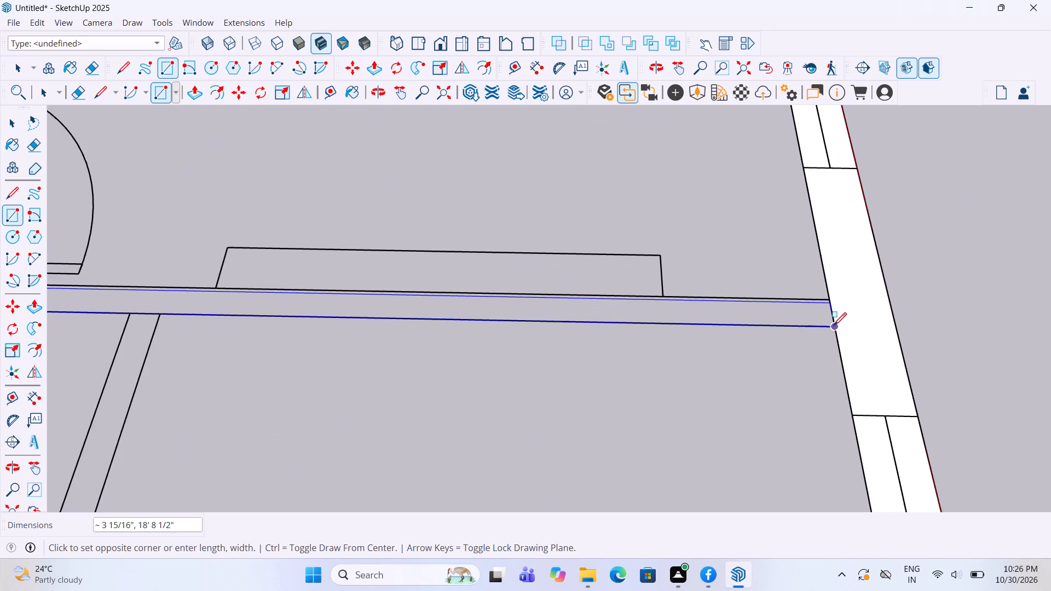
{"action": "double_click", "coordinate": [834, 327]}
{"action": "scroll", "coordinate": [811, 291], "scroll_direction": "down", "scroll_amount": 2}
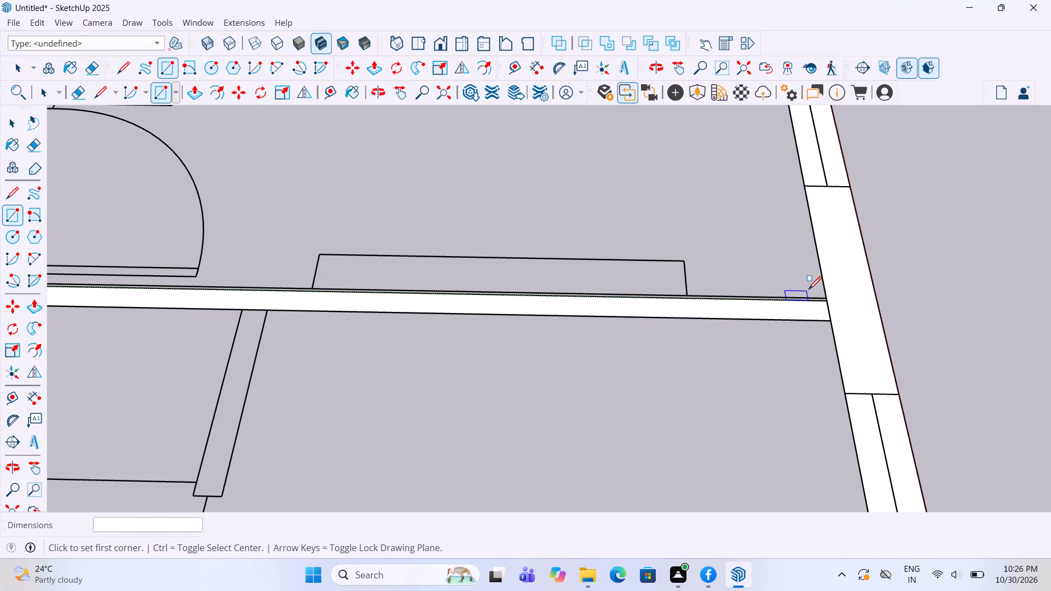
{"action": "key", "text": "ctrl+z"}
Draw a rectangle about 18' 8 9/16" by 3 1/4" over the long bedroom partition, from the outer wall to its short return.
{"action": "scroll", "coordinate": [805, 285], "scroll_direction": "up", "scroll_amount": 3}
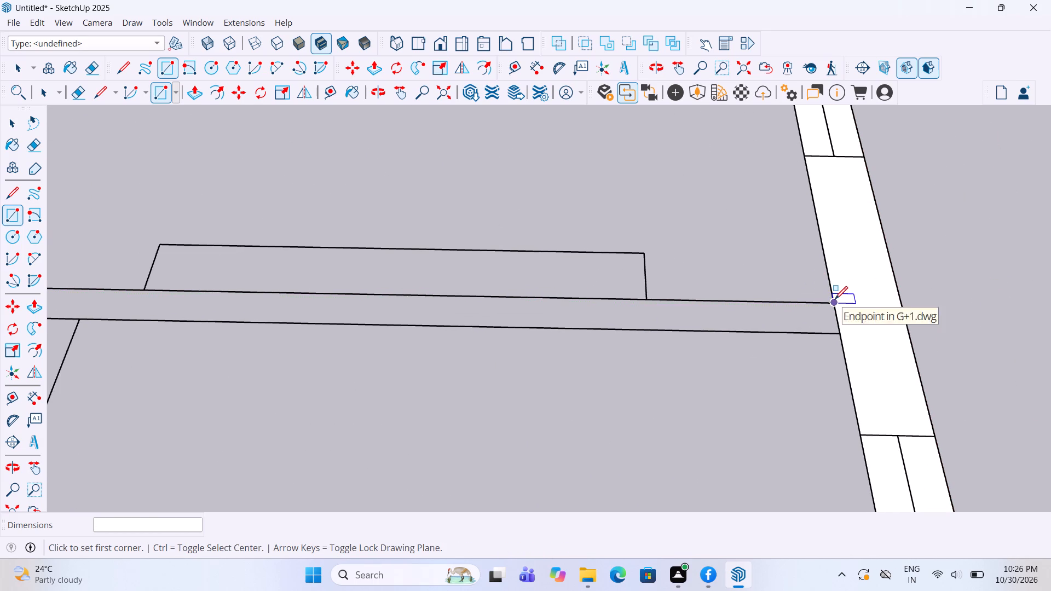
{"action": "scroll", "coordinate": [833, 292], "scroll_direction": "up", "scroll_amount": 10}
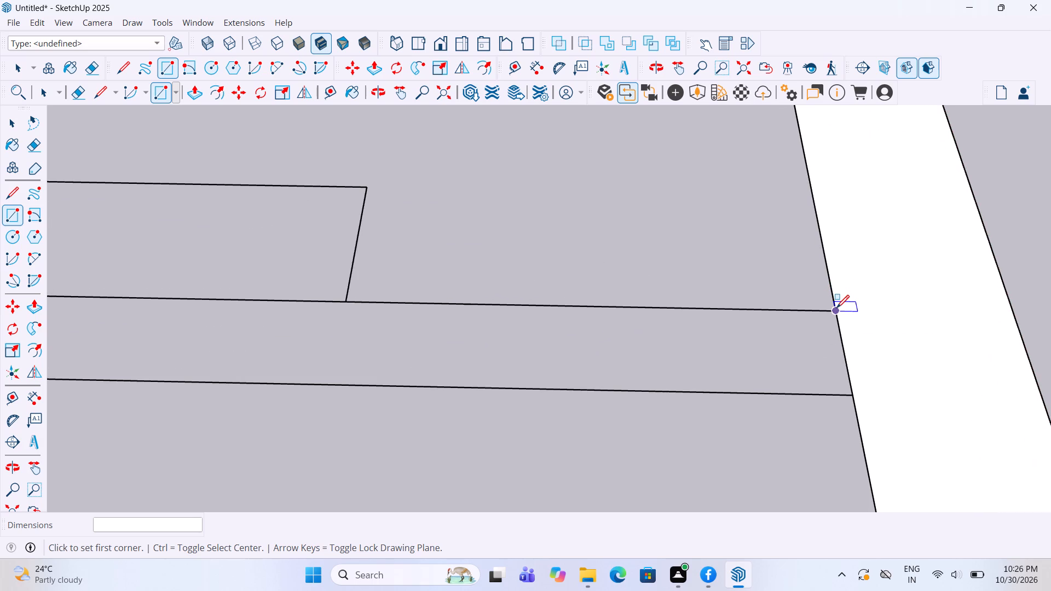
{"action": "left_click", "coordinate": [836, 309]}
{"action": "scroll", "coordinate": [860, 269], "scroll_direction": "down", "scroll_amount": 4}
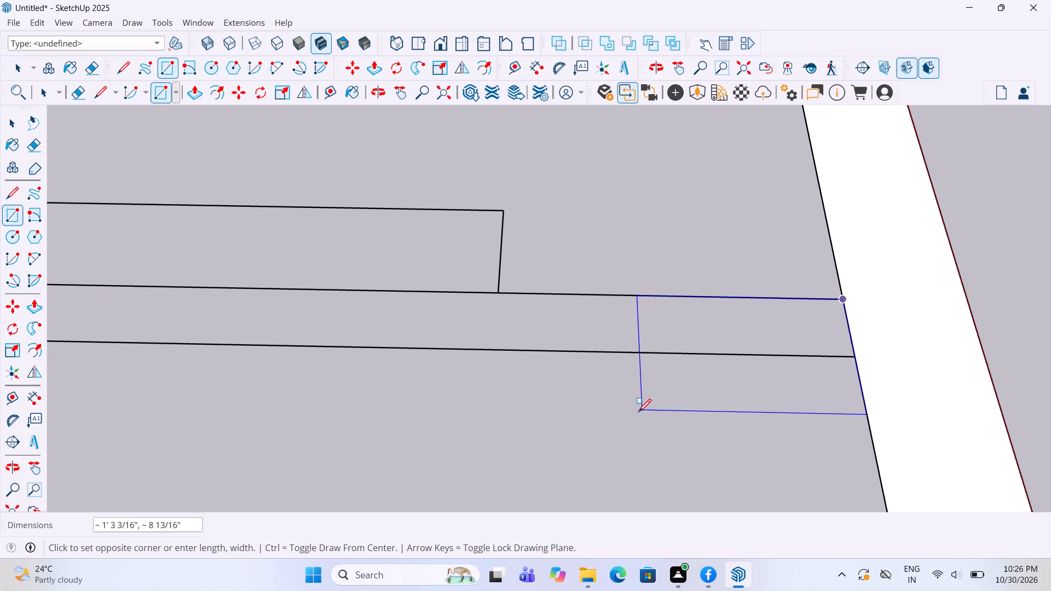
{"action": "scroll", "coordinate": [740, 338], "scroll_direction": "down", "scroll_amount": 13}
{"action": "scroll", "coordinate": [391, 326], "scroll_direction": "down", "scroll_amount": 6}
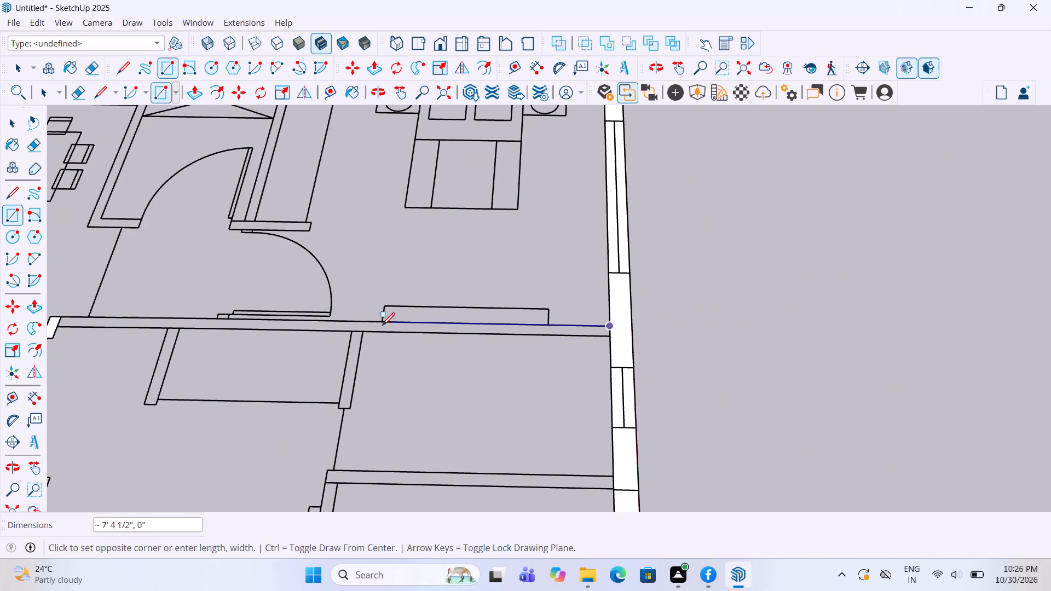
{"action": "scroll", "coordinate": [647, 284], "scroll_direction": "down", "scroll_amount": 5}
{"action": "scroll", "coordinate": [417, 289], "scroll_direction": "up", "scroll_amount": 5}
{"action": "scroll", "coordinate": [154, 329], "scroll_direction": "up", "scroll_amount": 4}
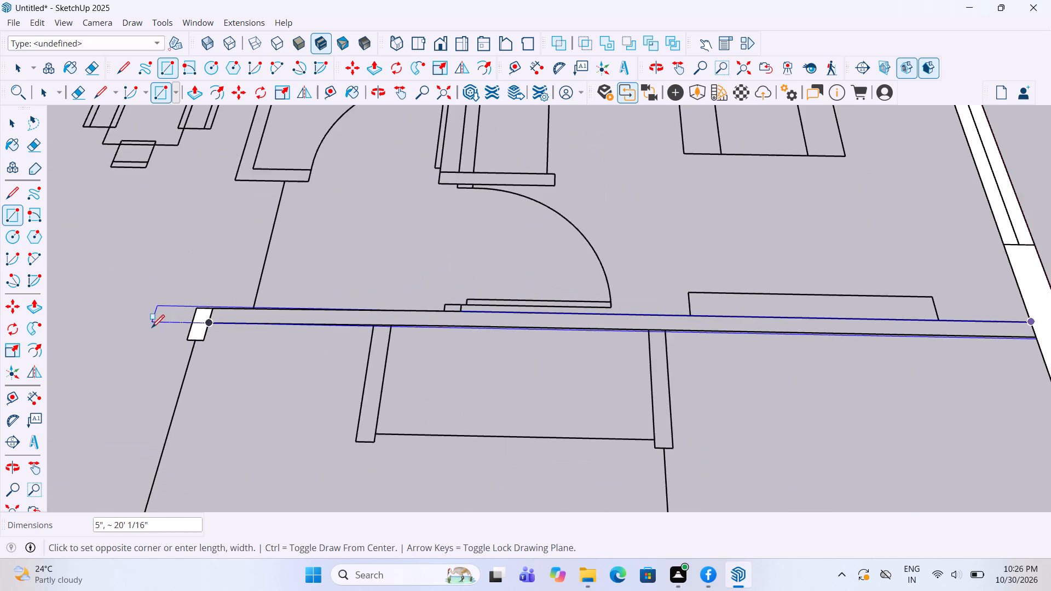
{"action": "scroll", "coordinate": [229, 311], "scroll_direction": "up", "scroll_amount": 10}
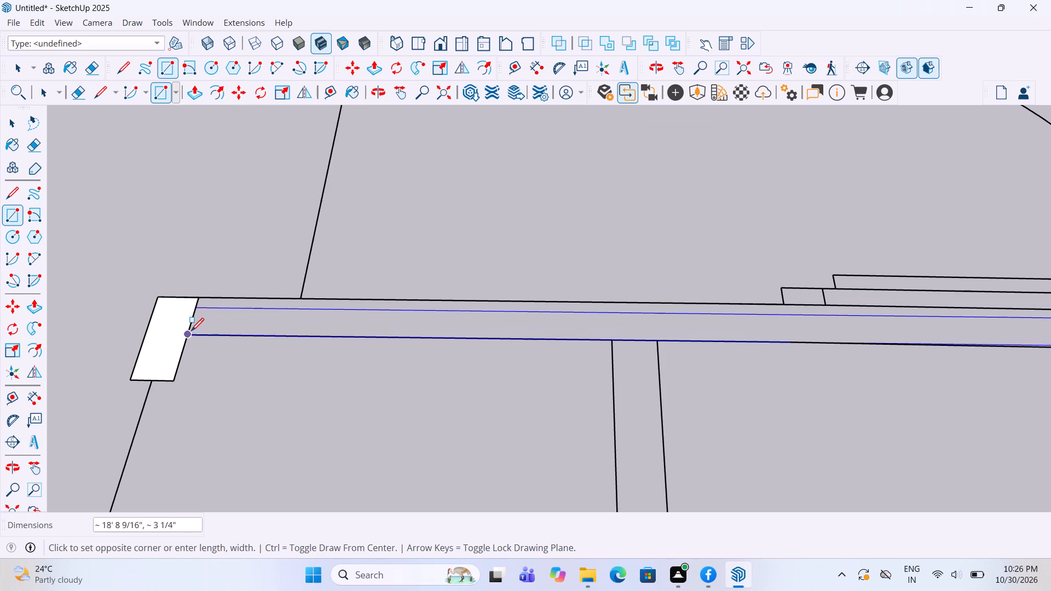
{"action": "left_click", "coordinate": [191, 332]}
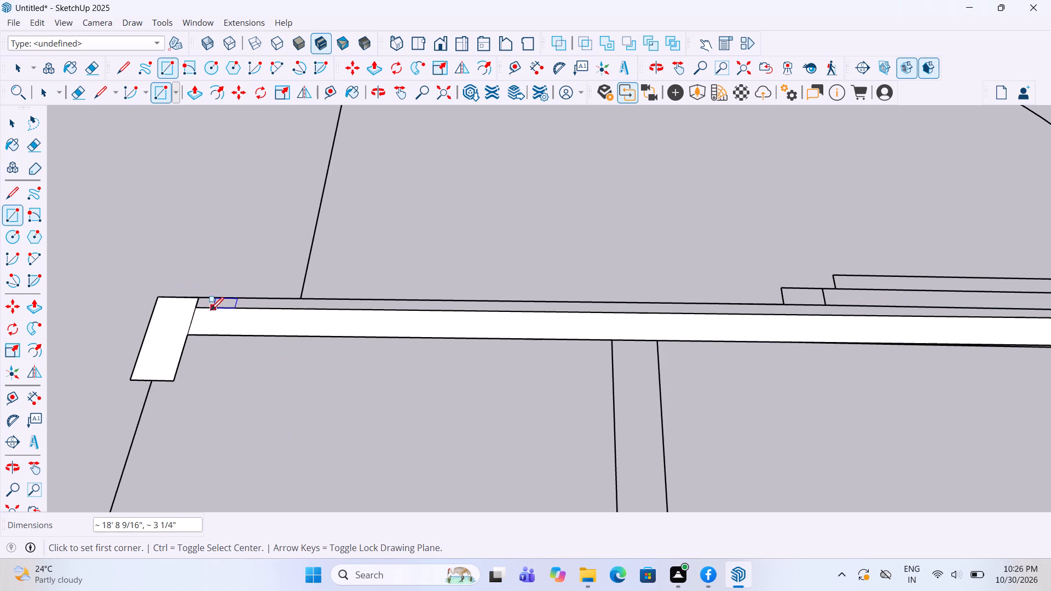
Draw a rectangle about 2 3/4" by 18' 8 1/2" over the same partition, from the short return back to the outer wall.
{"action": "left_click", "coordinate": [201, 310]}
{"action": "scroll", "coordinate": [209, 310], "scroll_direction": "down", "scroll_amount": 11}
{"action": "scroll", "coordinate": [1047, 321], "scroll_direction": "up", "scroll_amount": 4}
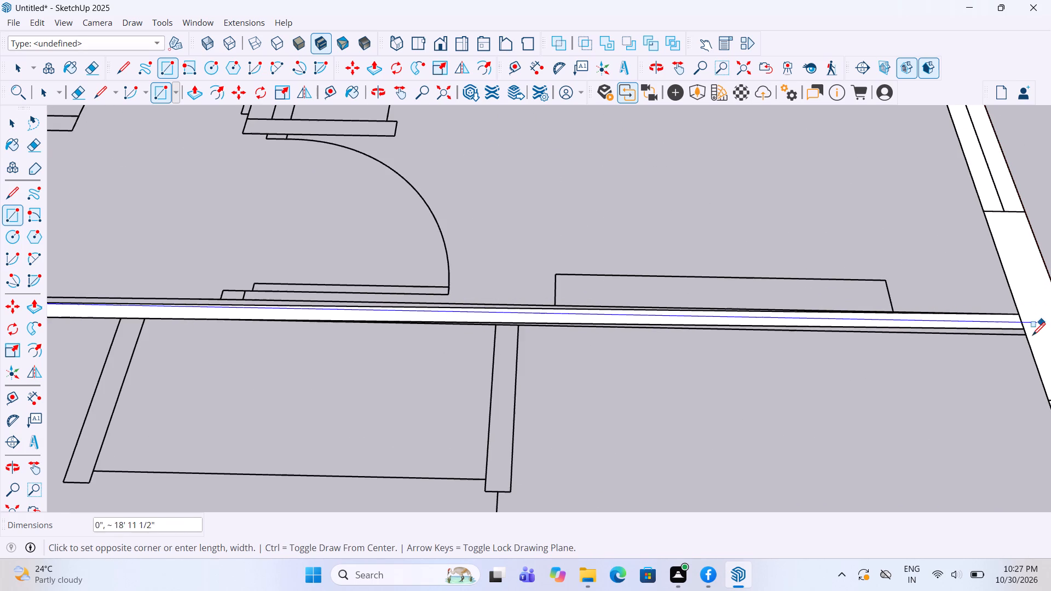
{"action": "left_click", "coordinate": [1024, 339]}
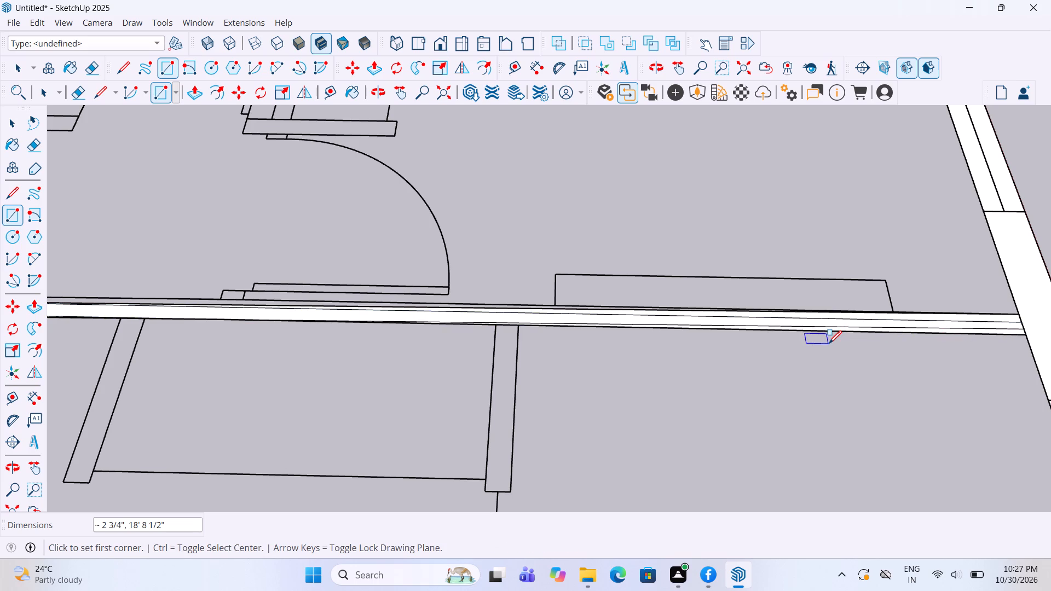
{"action": "key", "text": "space"}
Draw a rectangle about 4" wide along the long partition, from the short return's inner corner to its far edge at the outer wall.
{"action": "scroll", "coordinate": [643, 351], "scroll_direction": "down", "scroll_amount": 4}
{"action": "middle_click_drag", "start_coordinate": [521, 320], "coordinate": [522, 371]}
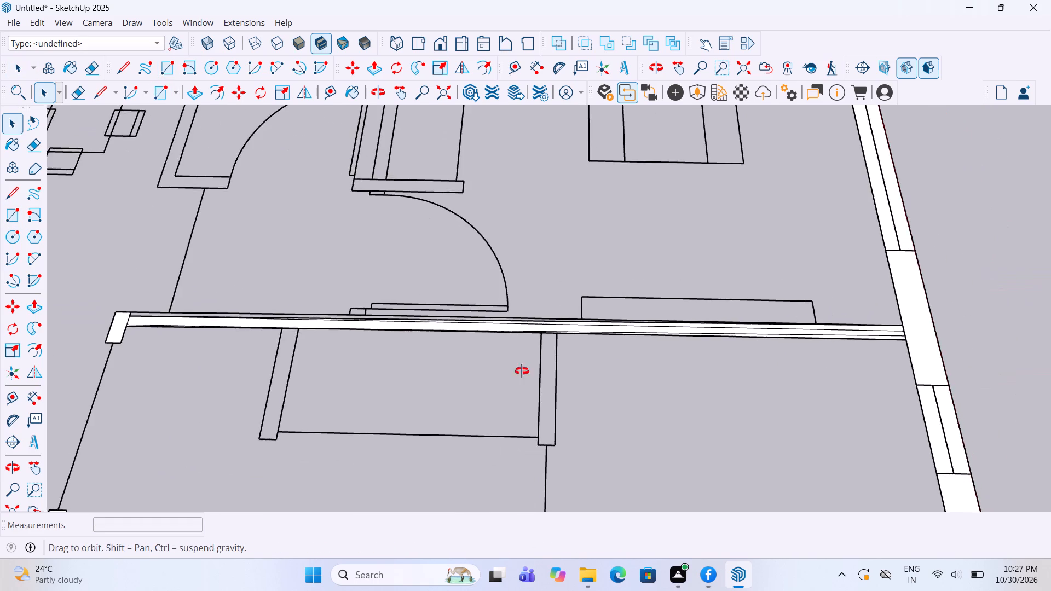
{"action": "middle_click_drag", "start_coordinate": [522, 371], "coordinate": [529, 423]}
{"action": "scroll", "coordinate": [776, 240], "scroll_direction": "down", "scroll_amount": 3}
{"action": "scroll", "coordinate": [209, 312], "scroll_direction": "up", "scroll_amount": 3}
{"action": "scroll", "coordinate": [258, 307], "scroll_direction": "up", "scroll_amount": 3}
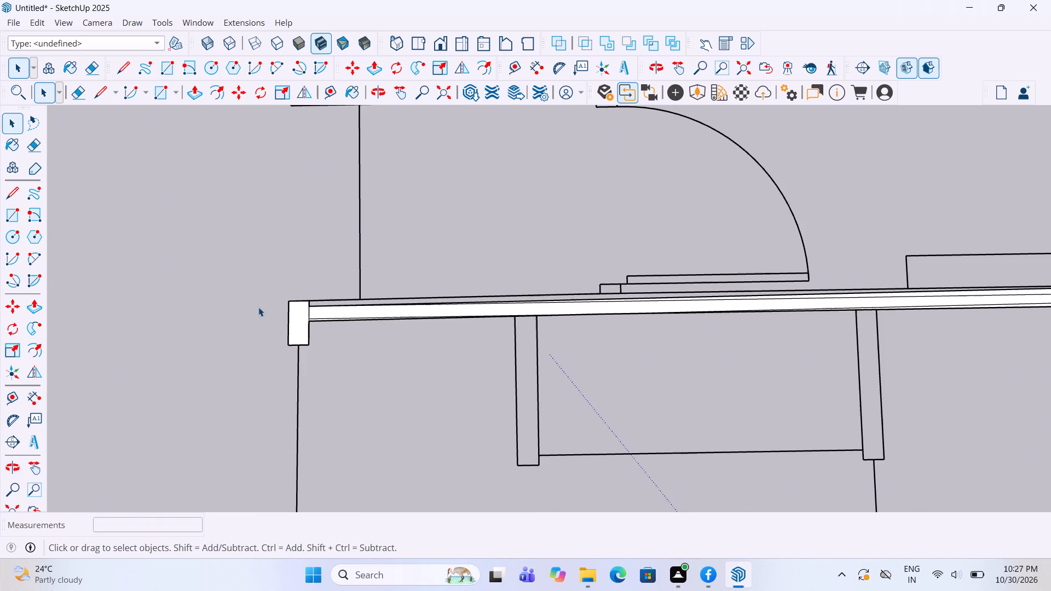
{"action": "left_click", "coordinate": [13, 217]}
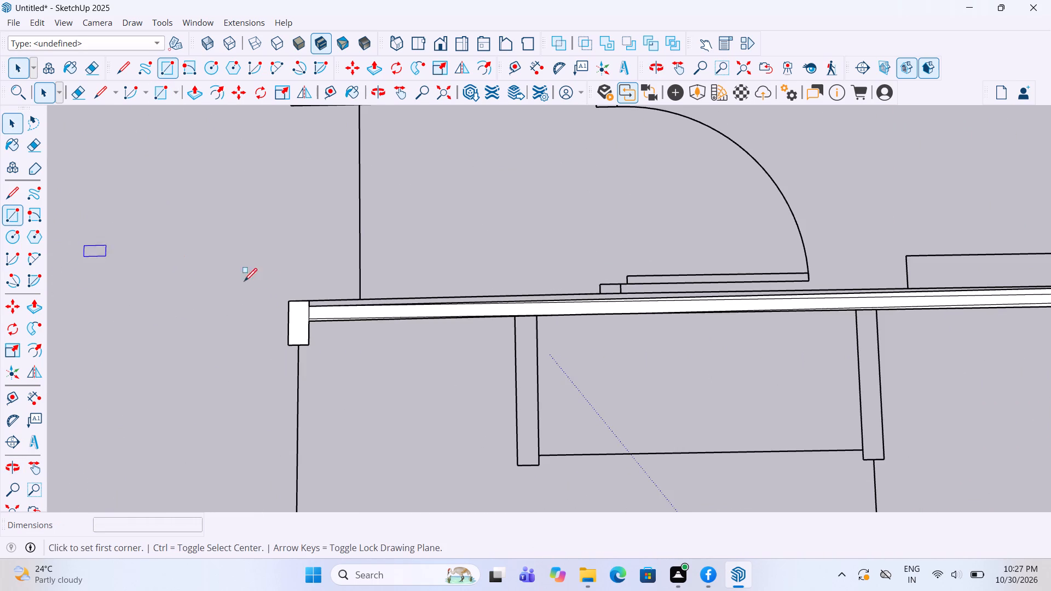
{"action": "left_click", "coordinate": [304, 298]}
{"action": "scroll", "coordinate": [340, 346], "scroll_direction": "down", "scroll_amount": 5}
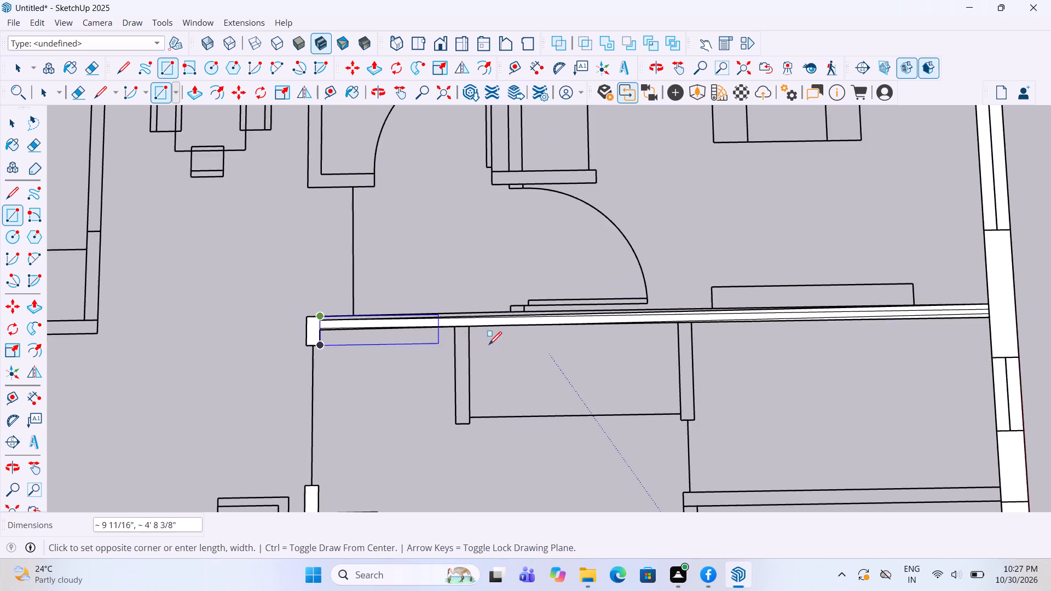
{"action": "scroll", "coordinate": [494, 346], "scroll_direction": "down", "scroll_amount": 3}
{"action": "scroll", "coordinate": [981, 320], "scroll_direction": "up", "scroll_amount": 4}
{"action": "scroll", "coordinate": [809, 321], "scroll_direction": "up", "scroll_amount": 4}
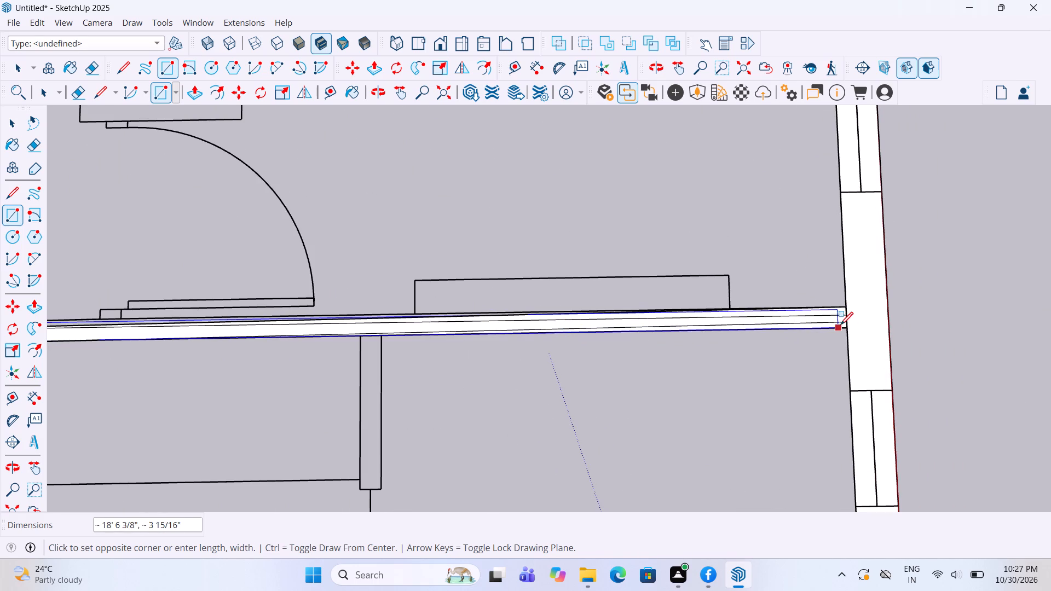
{"action": "left_click", "coordinate": [841, 326]}
{"action": "key", "text": "space"}
Delete the three overlapping lengthwise lines inside the long bedroom partition face.
{"action": "scroll", "coordinate": [678, 319], "scroll_direction": "up", "scroll_amount": 1}
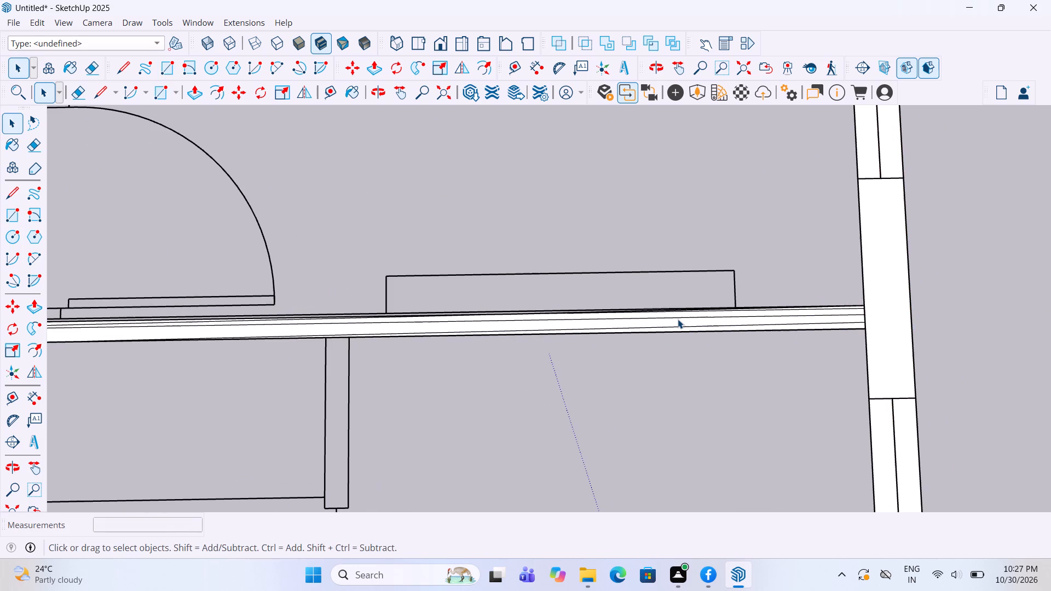
{"action": "left_click", "coordinate": [678, 319]}
{"action": "key", "text": "Delete"}
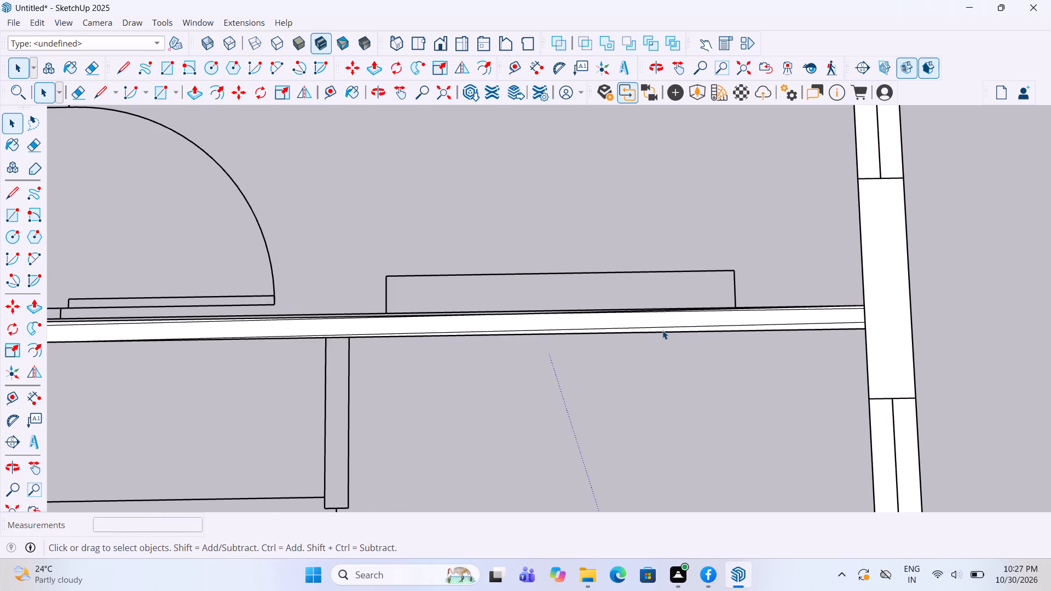
{"action": "left_click", "coordinate": [663, 327]}
{"action": "key", "text": "Delete"}
{"action": "scroll", "coordinate": [743, 323], "scroll_direction": "down", "scroll_amount": 3}
{"action": "scroll", "coordinate": [294, 323], "scroll_direction": "up", "scroll_amount": 2}
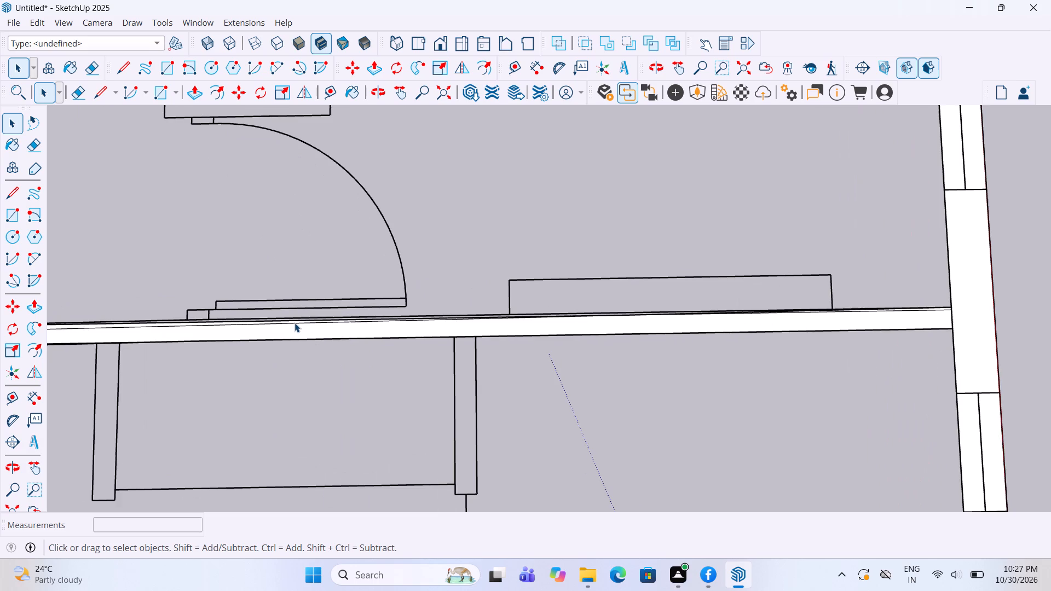
{"action": "left_click", "coordinate": [294, 323]}
{"action": "key", "text": "Delete"}
Delete the stray lengthwise line near the outer wall, just inside the partition edge beside the narrow furniture outline.
{"action": "scroll", "coordinate": [547, 308], "scroll_direction": "down", "scroll_amount": 5}
{"action": "scroll", "coordinate": [268, 305], "scroll_direction": "up", "scroll_amount": 4}
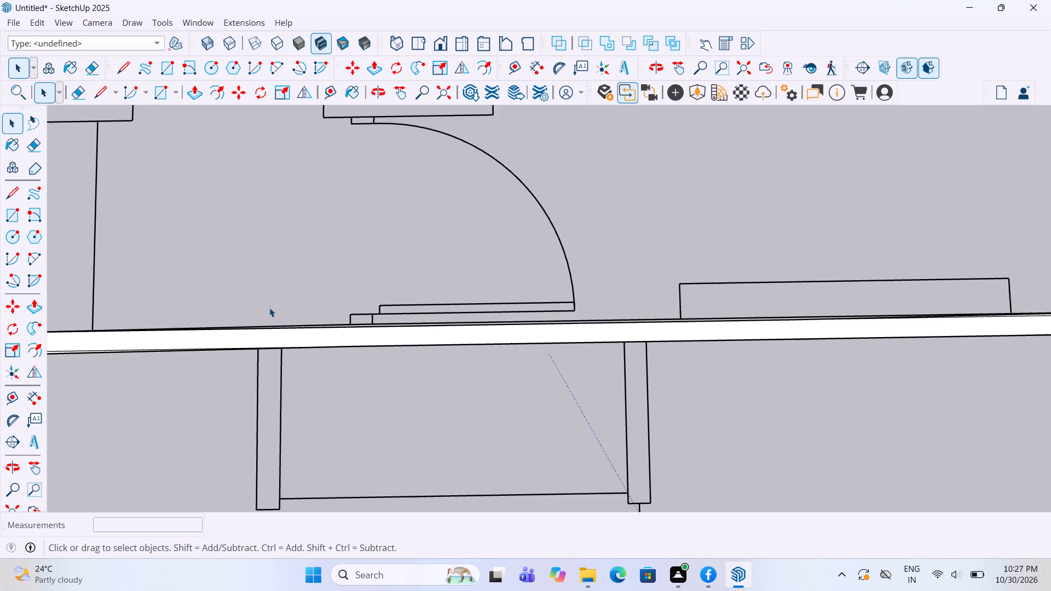
{"action": "scroll", "coordinate": [269, 308], "scroll_direction": "up", "scroll_amount": 4}
{"action": "scroll", "coordinate": [379, 325], "scroll_direction": "down", "scroll_amount": 4}
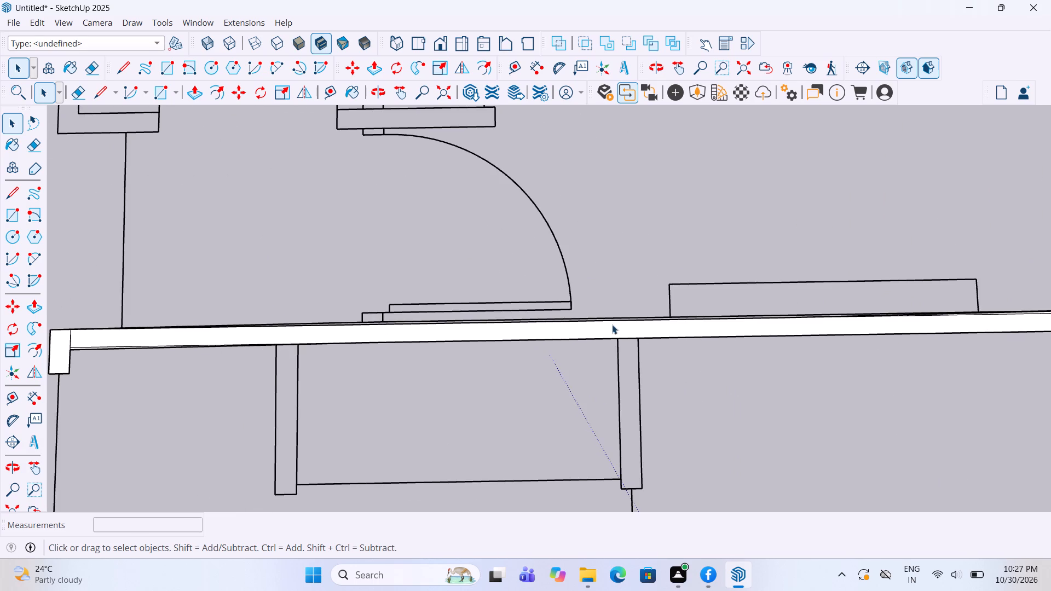
{"action": "scroll", "coordinate": [612, 325], "scroll_direction": "down", "scroll_amount": 4}
{"action": "scroll", "coordinate": [1003, 343], "scroll_direction": "up", "scroll_amount": 4}
{"action": "scroll", "coordinate": [905, 318], "scroll_direction": "up", "scroll_amount": 9}
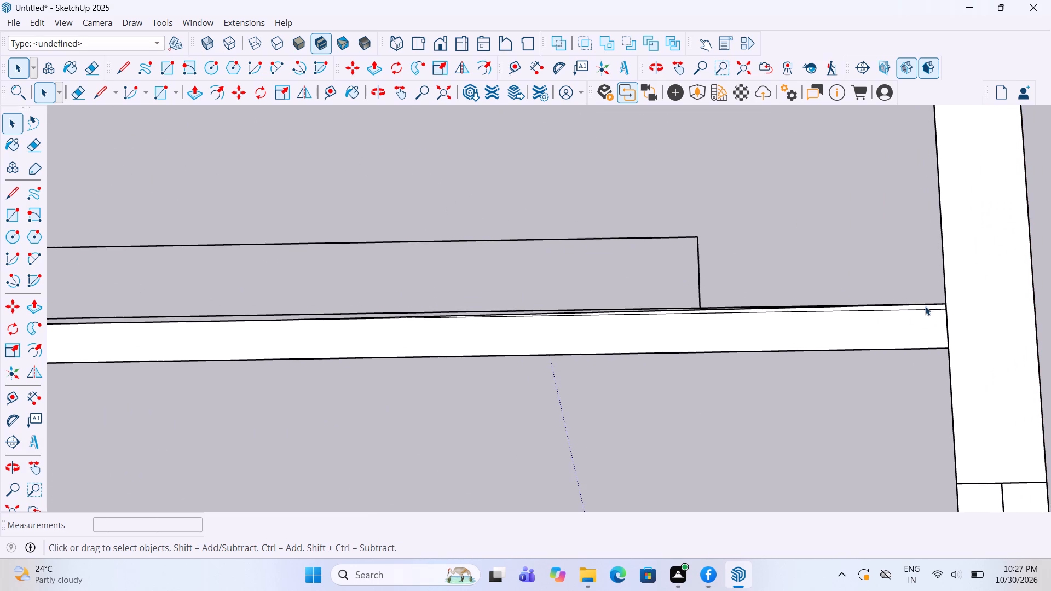
{"action": "left_click", "coordinate": [927, 308]}
{"action": "left_click", "coordinate": [927, 306]}
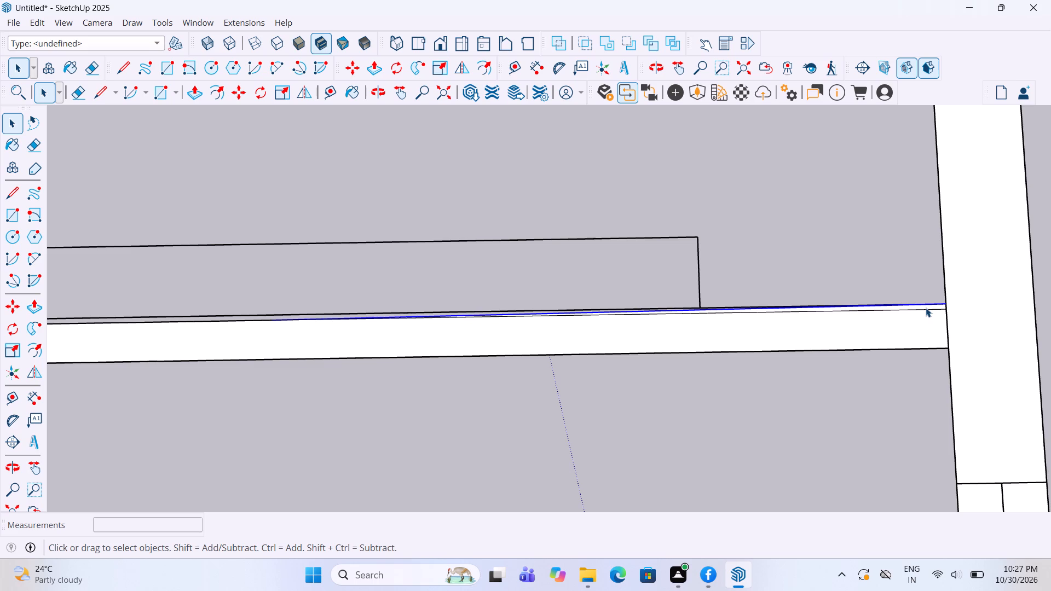
{"action": "left_click", "coordinate": [926, 308]}
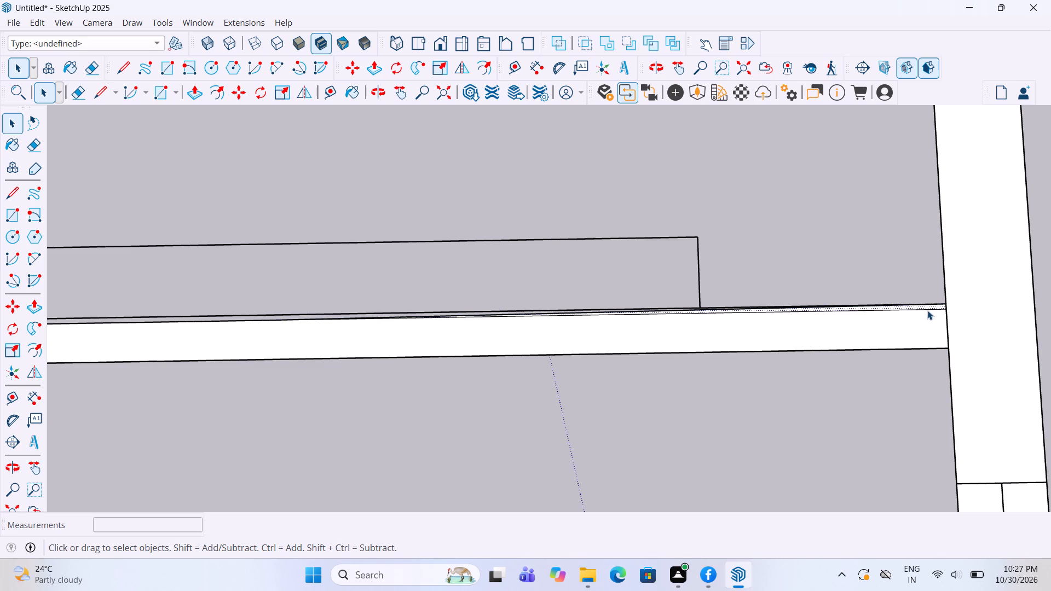
{"action": "left_click", "coordinate": [927, 309]}
{"action": "key", "text": "Delete"}
Delete the stray lengthwise line near the short return, along the partition edge facing the wardrobe recess.
{"action": "scroll", "coordinate": [938, 277], "scroll_direction": "down", "scroll_amount": 2}
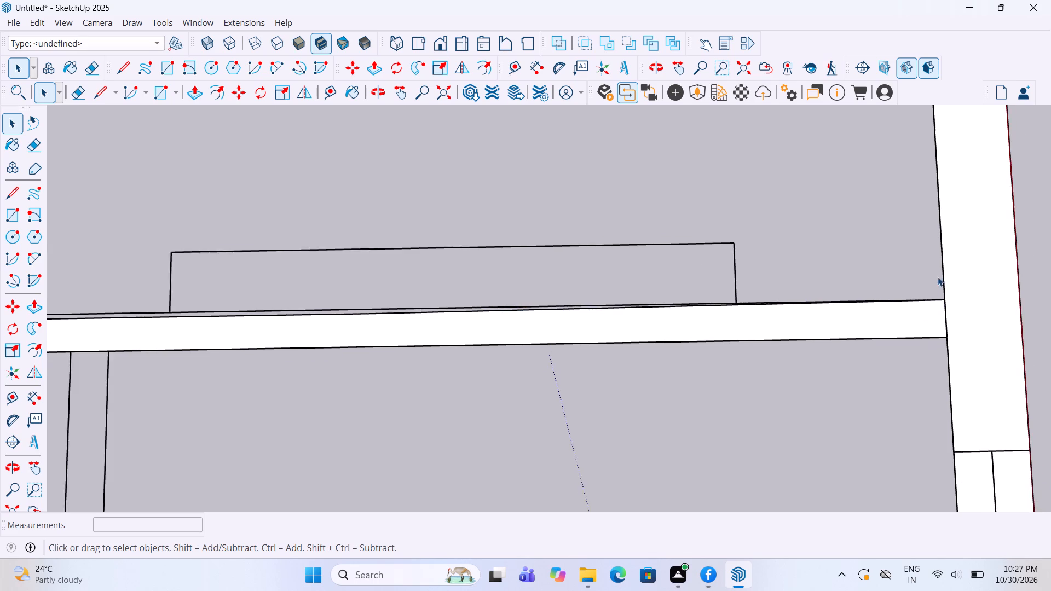
{"action": "scroll", "coordinate": [938, 277], "scroll_direction": "down", "scroll_amount": 2}
{"action": "scroll", "coordinate": [712, 212], "scroll_direction": "down", "scroll_amount": 3}
{"action": "scroll", "coordinate": [399, 283], "scroll_direction": "down", "scroll_amount": 3}
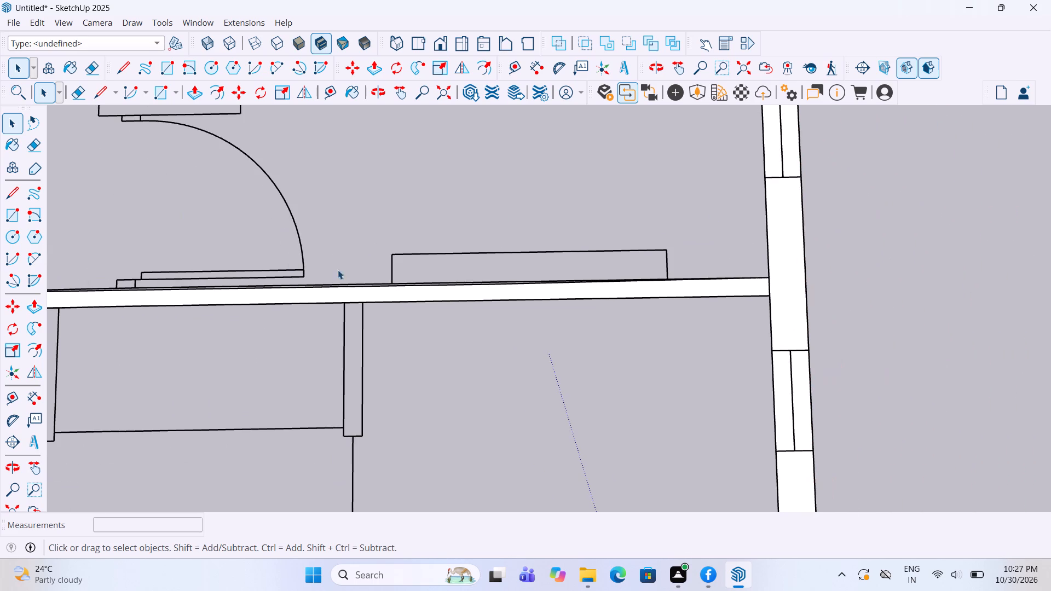
{"action": "scroll", "coordinate": [385, 264], "scroll_direction": "down", "scroll_amount": 7}
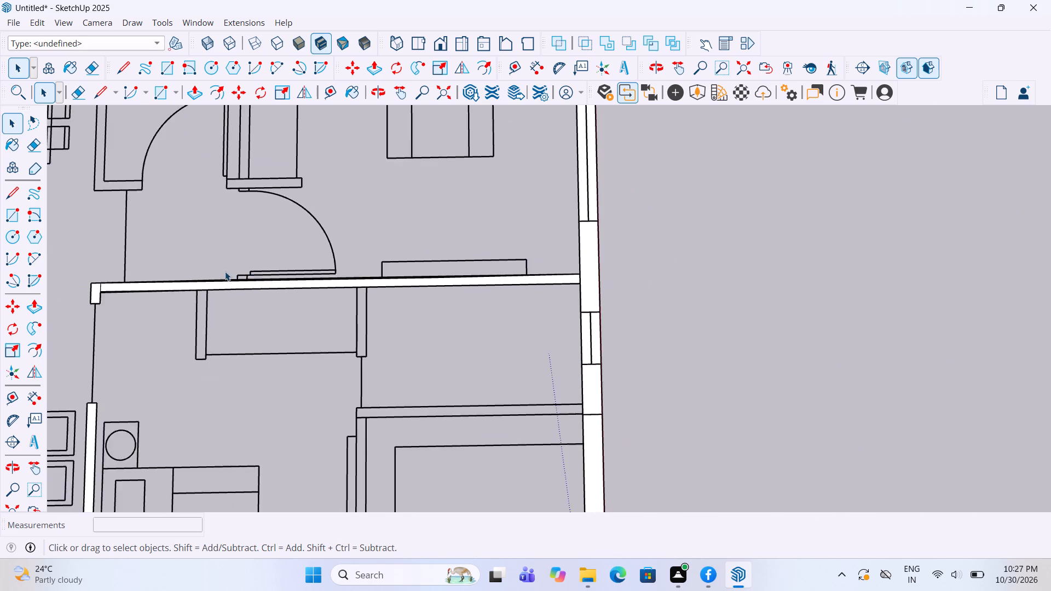
{"action": "scroll", "coordinate": [225, 271], "scroll_direction": "up", "scroll_amount": 5}
{"action": "scroll", "coordinate": [78, 291], "scroll_direction": "up", "scroll_amount": 7}
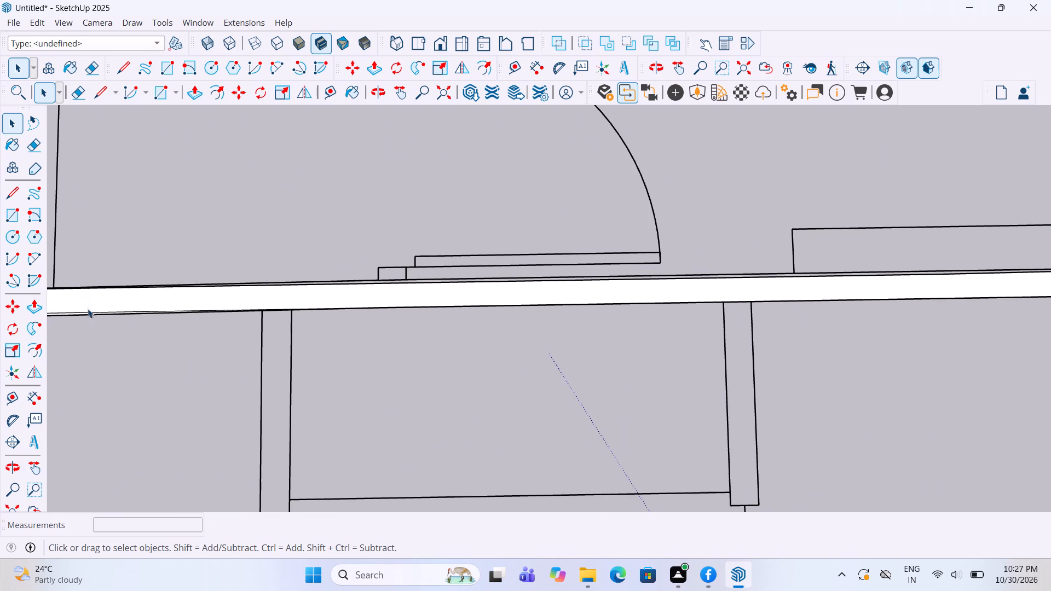
{"action": "left_click", "coordinate": [87, 310]}
{"action": "left_click", "coordinate": [86, 310]}
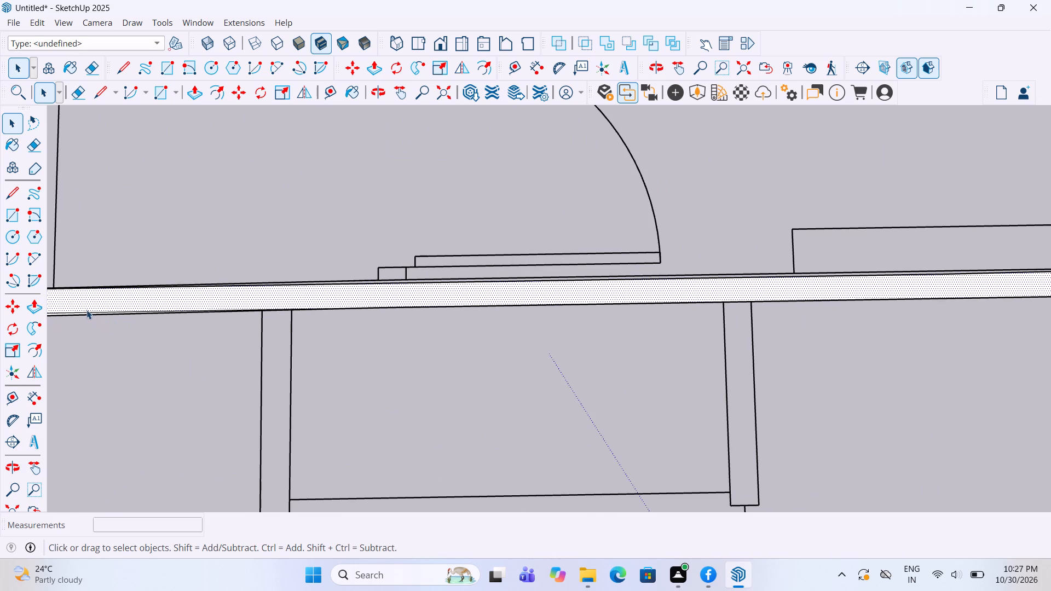
{"action": "left_click", "coordinate": [88, 310]}
{"action": "left_click", "coordinate": [93, 312]}
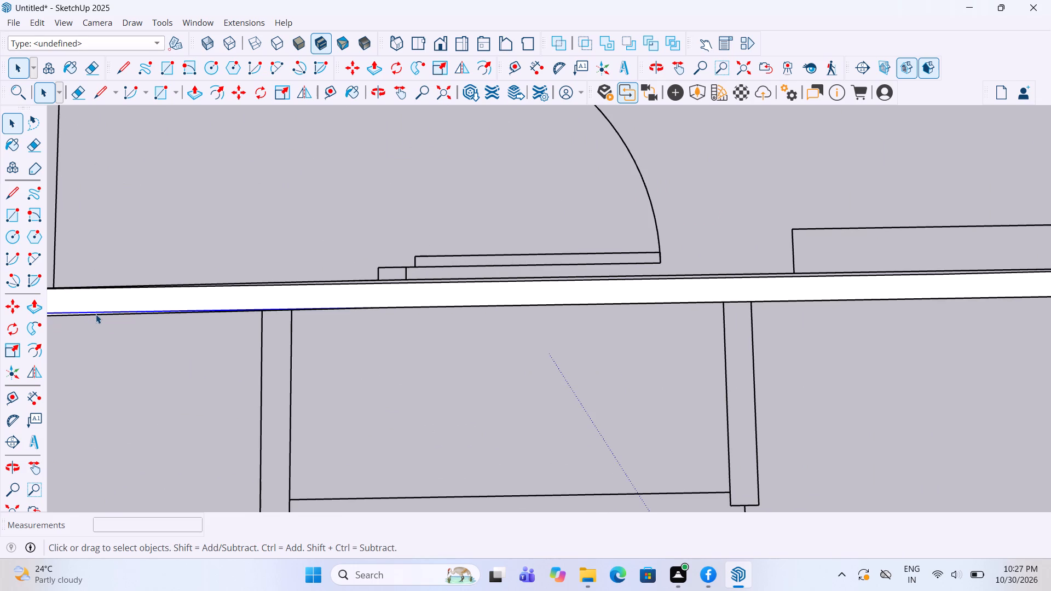
{"action": "key", "text": "Delete"}
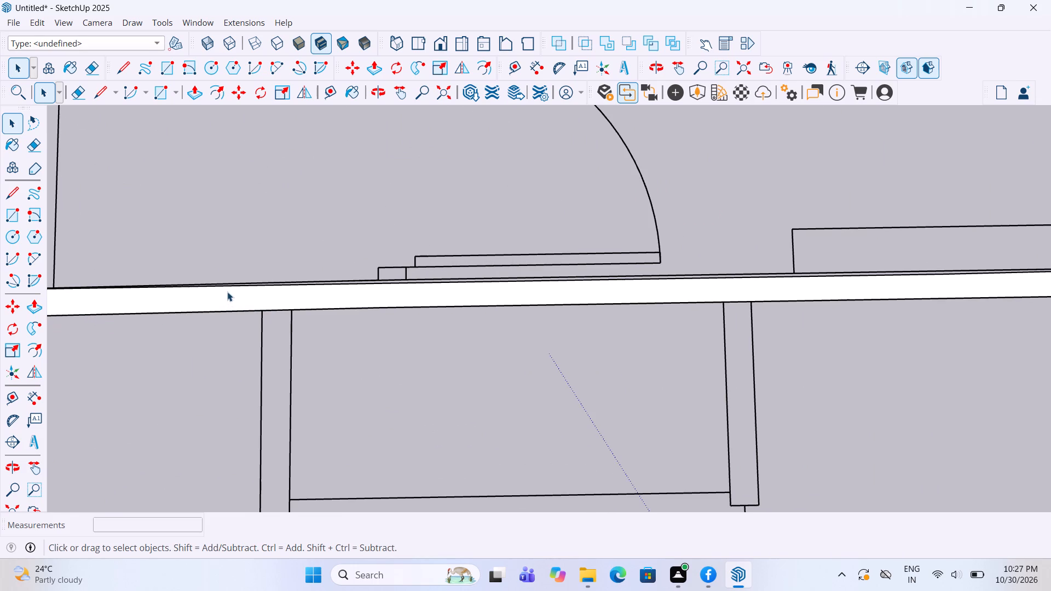
Draw a rectangle about 16' 4" by 5 5/8" over the long partition, from the door-side line near the return toward the outer wall.
{"action": "left_click", "coordinate": [10, 222]}
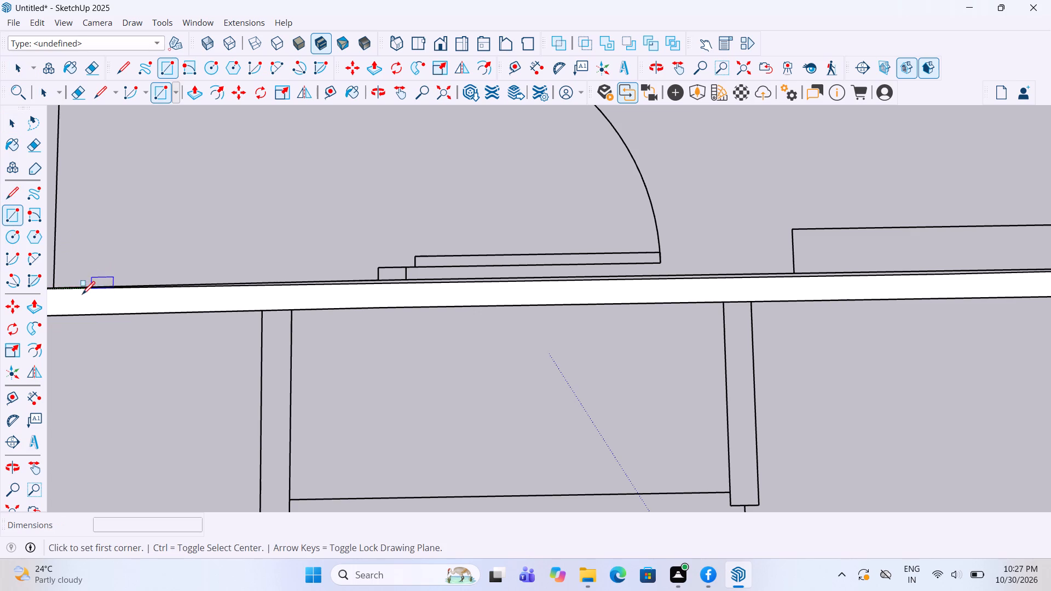
{"action": "left_click", "coordinate": [61, 284]}
{"action": "scroll", "coordinate": [96, 337], "scroll_direction": "down", "scroll_amount": 5}
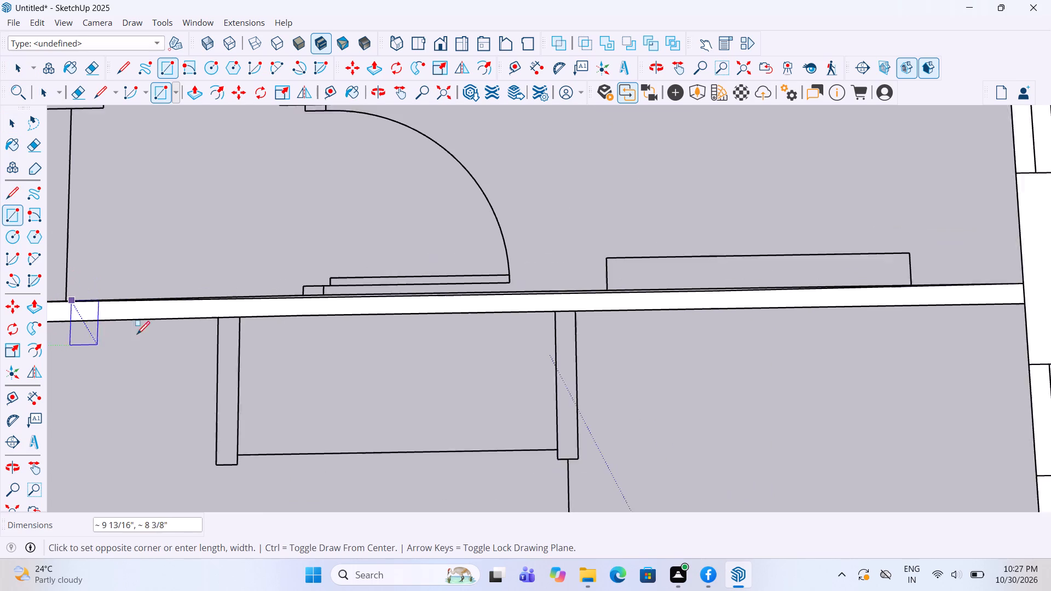
{"action": "scroll", "coordinate": [810, 297], "scroll_direction": "up", "scroll_amount": 3}
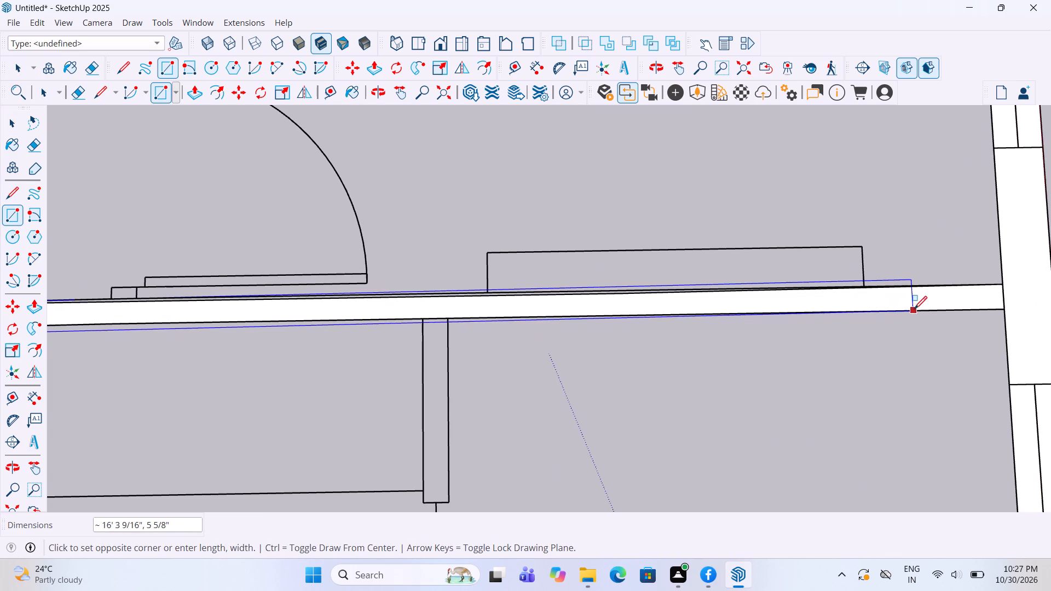
{"action": "left_click", "coordinate": [915, 315]}
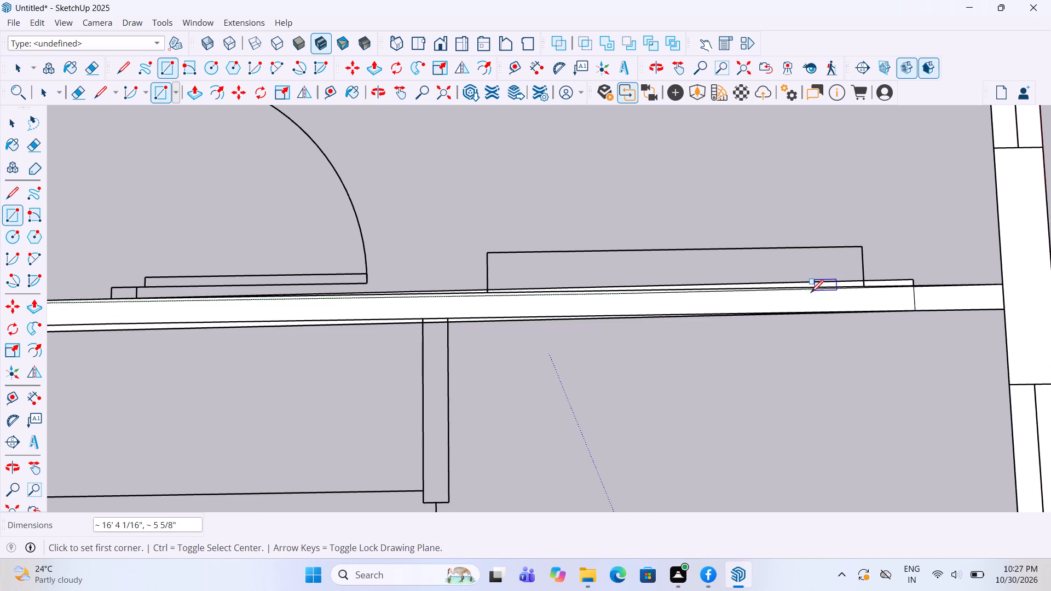
{"action": "key", "text": "space"}
Delete the overhanging door-side edge of the long partition rectangle and its short end line near the outer wall.
{"action": "left_click", "coordinate": [803, 282]}
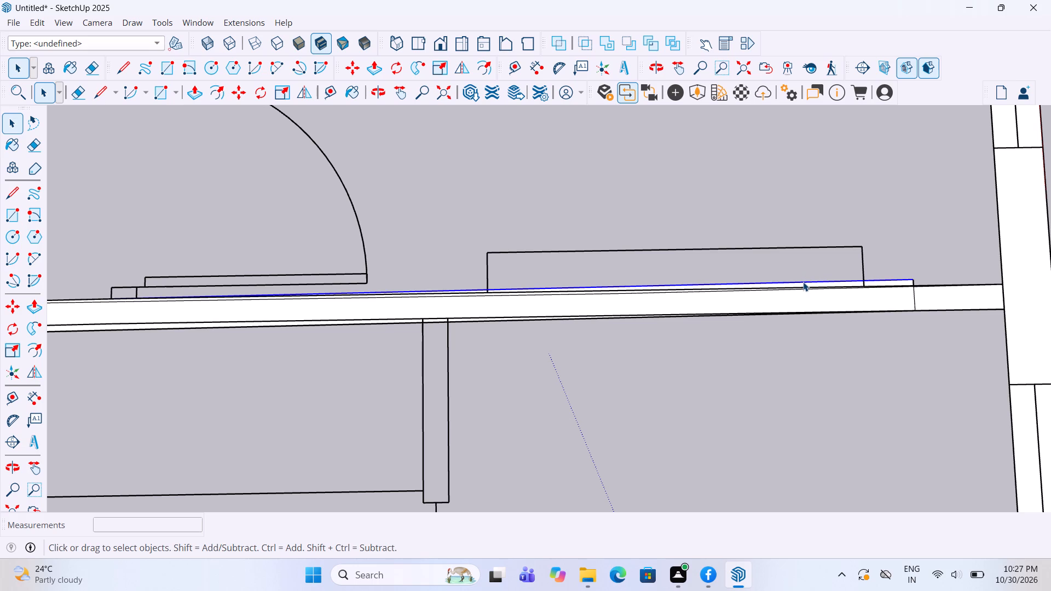
{"action": "key", "text": "Delete"}
{"action": "left_click", "coordinate": [913, 282]}
{"action": "key", "text": "Delete"}
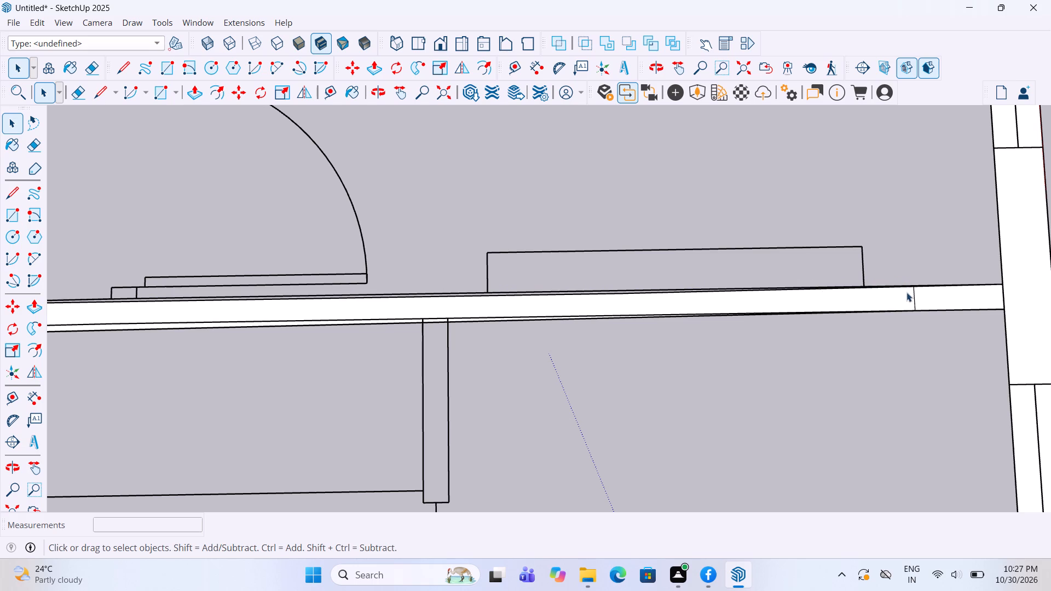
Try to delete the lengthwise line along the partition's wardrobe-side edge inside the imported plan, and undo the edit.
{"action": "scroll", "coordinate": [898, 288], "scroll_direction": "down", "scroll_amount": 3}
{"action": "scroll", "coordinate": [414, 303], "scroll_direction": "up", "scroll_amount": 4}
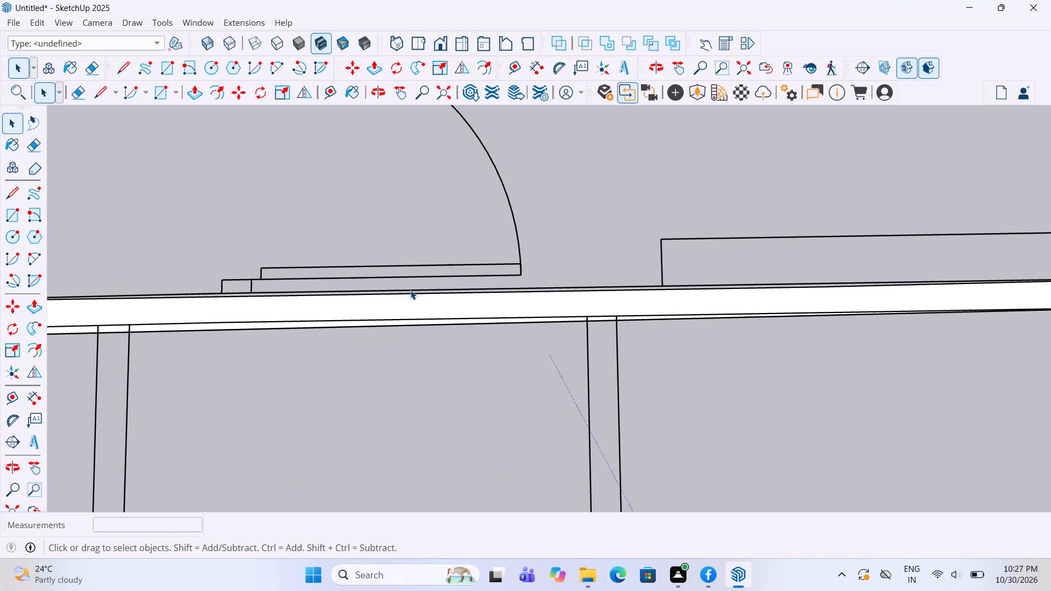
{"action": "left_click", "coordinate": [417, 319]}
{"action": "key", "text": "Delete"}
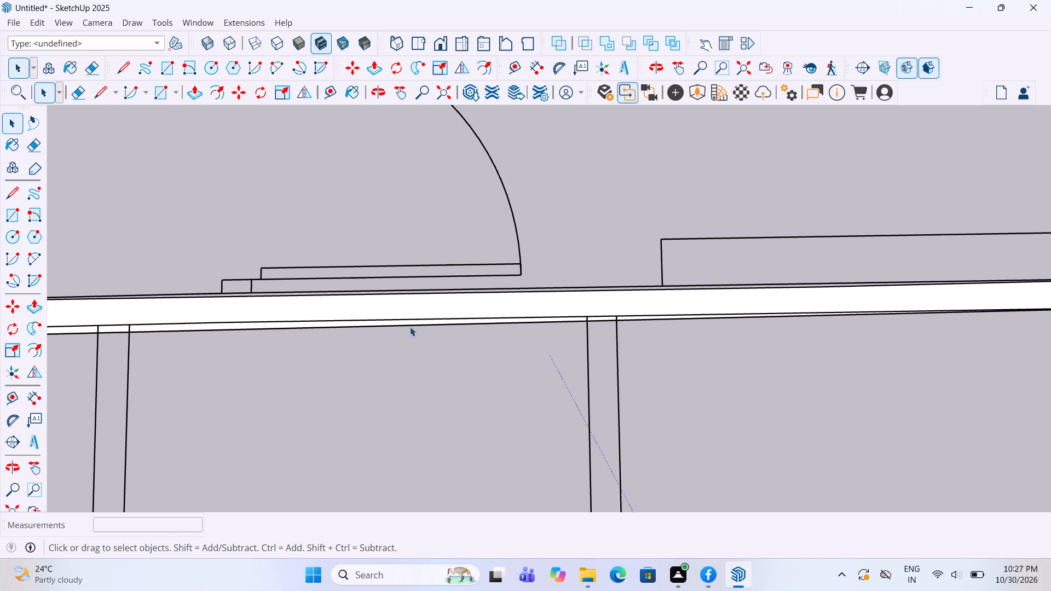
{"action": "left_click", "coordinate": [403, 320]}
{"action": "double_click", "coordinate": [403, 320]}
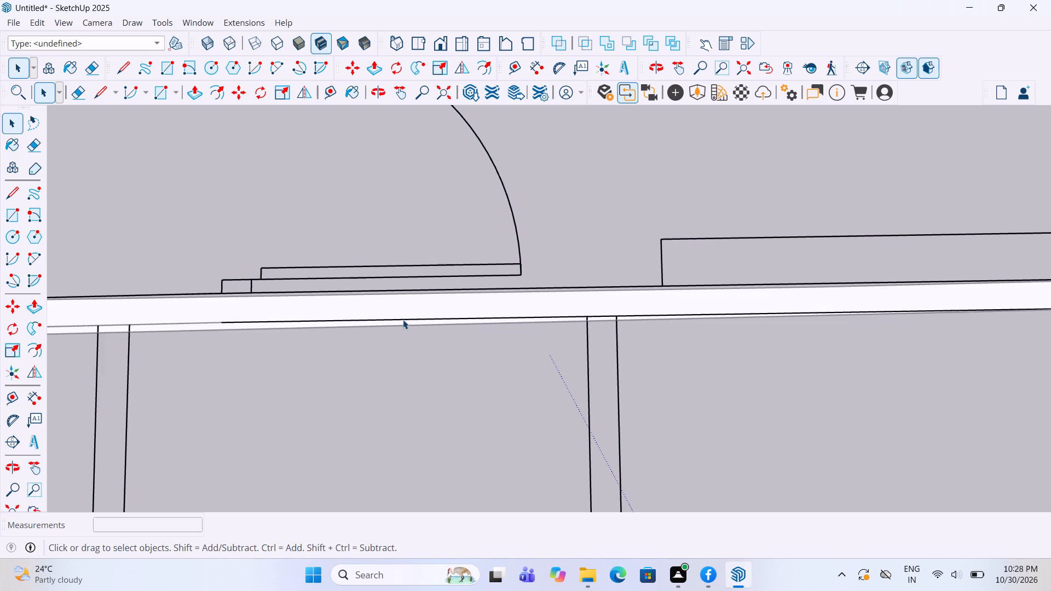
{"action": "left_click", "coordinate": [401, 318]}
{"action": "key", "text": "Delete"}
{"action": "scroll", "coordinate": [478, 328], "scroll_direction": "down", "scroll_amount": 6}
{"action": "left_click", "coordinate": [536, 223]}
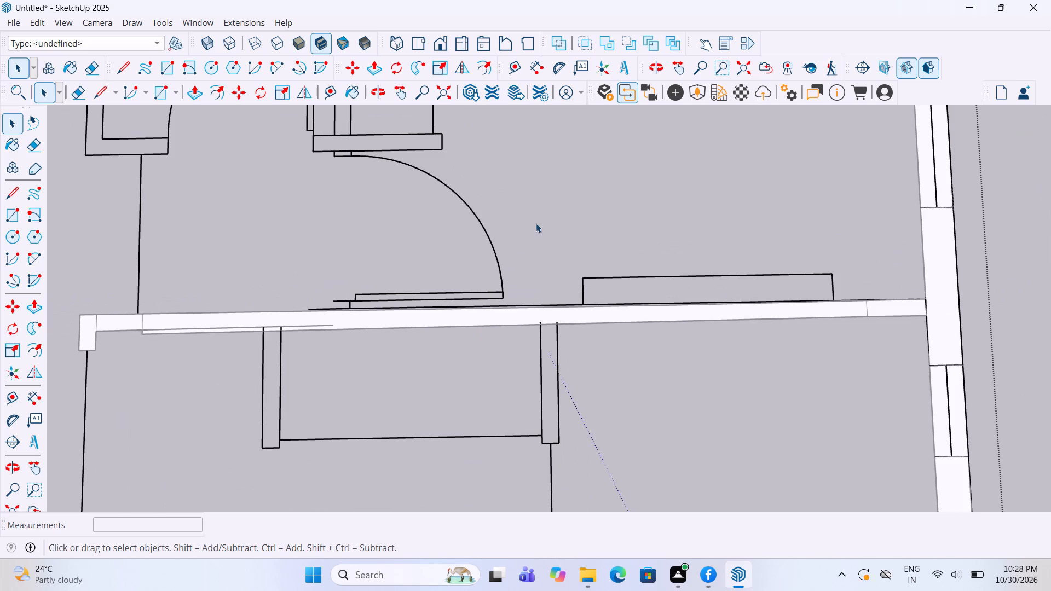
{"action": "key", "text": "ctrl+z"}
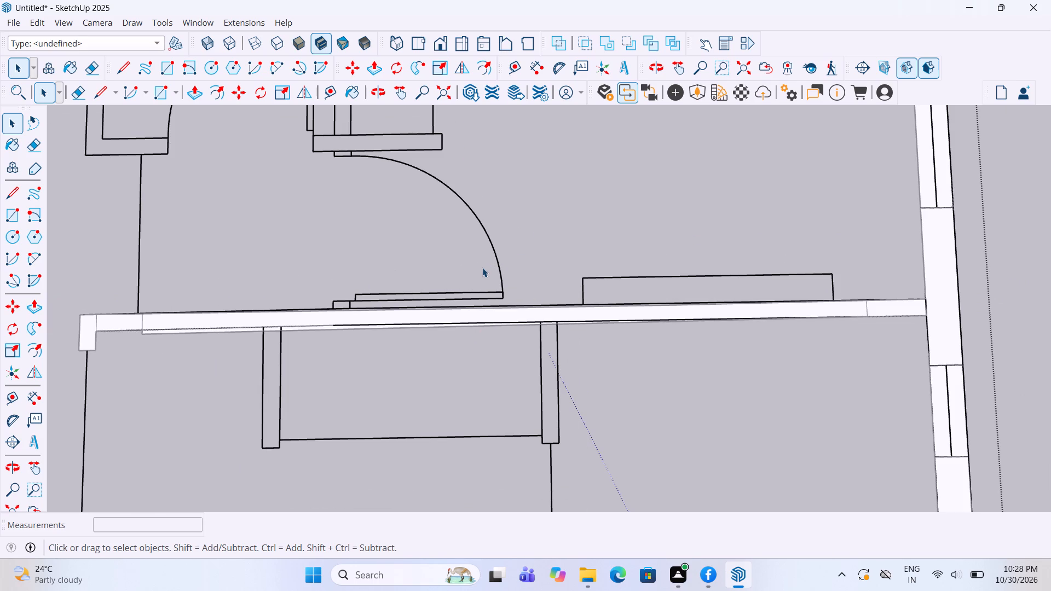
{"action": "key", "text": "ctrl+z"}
Delete the misaligned long partition face between the short return piece and the outer-wall stub.
{"action": "left_click", "coordinate": [309, 324]}
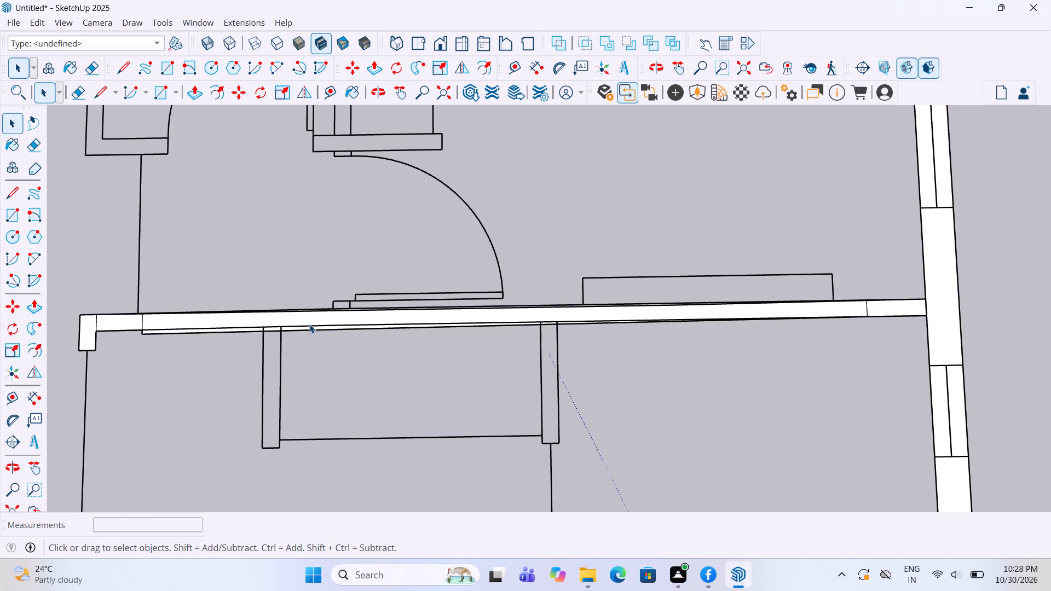
{"action": "left_click", "coordinate": [311, 327]}
{"action": "left_click", "coordinate": [311, 326]}
{"action": "scroll", "coordinate": [146, 328], "scroll_direction": "up", "scroll_amount": 3}
{"action": "left_click", "coordinate": [150, 330]}
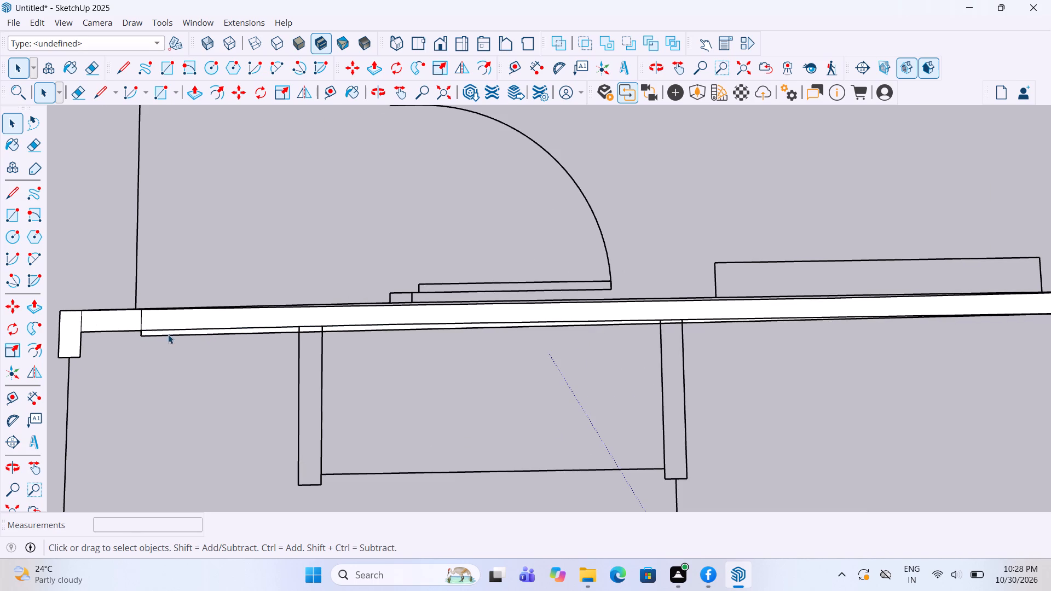
{"action": "key", "text": "Delete"}
{"action": "scroll", "coordinate": [197, 336], "scroll_direction": "down", "scroll_amount": 4}
{"action": "left_click", "coordinate": [243, 324]}
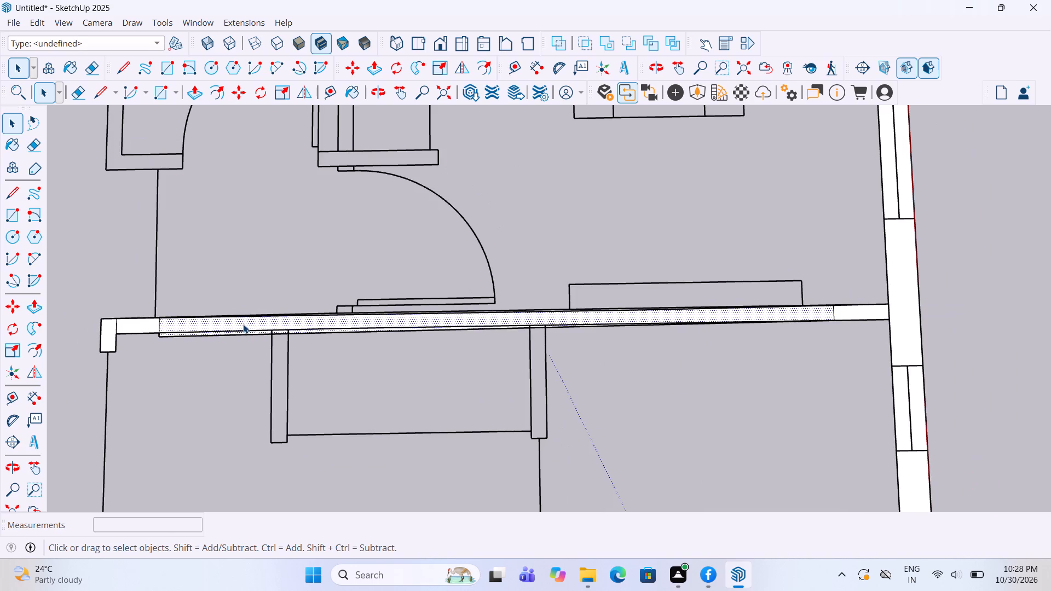
{"action": "key", "text": "Delete"}
Delete the leftover rectangle lines along both long edges of the partition and the stub at its return end.
{"action": "left_click", "coordinate": [313, 328]}
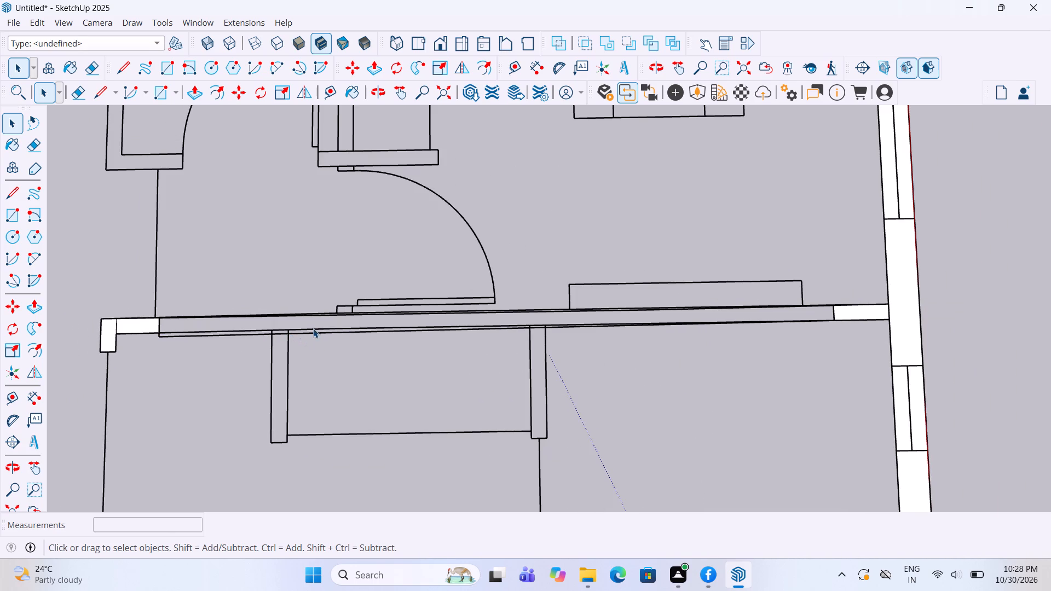
{"action": "left_click", "coordinate": [312, 333]}
{"action": "key", "text": "Delete"}
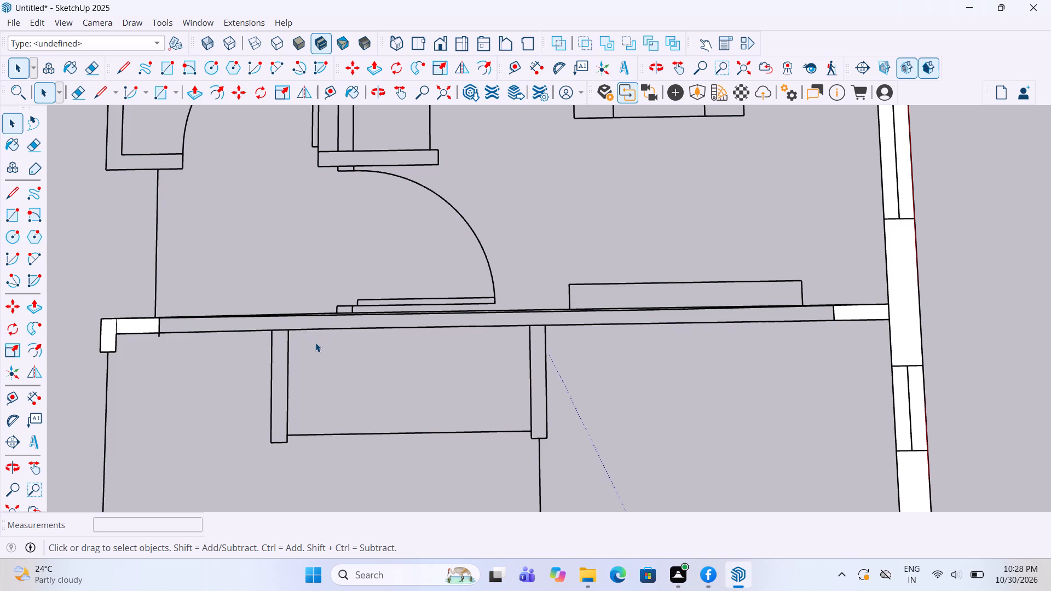
{"action": "left_click", "coordinate": [159, 334]}
{"action": "key", "text": "Delete"}
{"action": "left_click", "coordinate": [524, 311]}
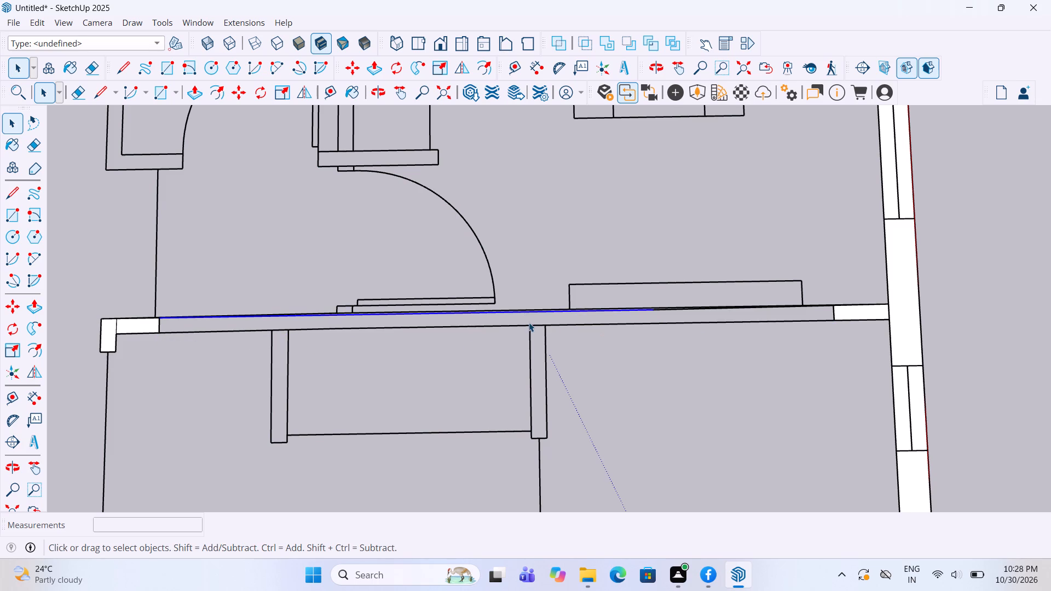
{"action": "key", "text": "Delete"}
{"action": "left_click", "coordinate": [656, 310]}
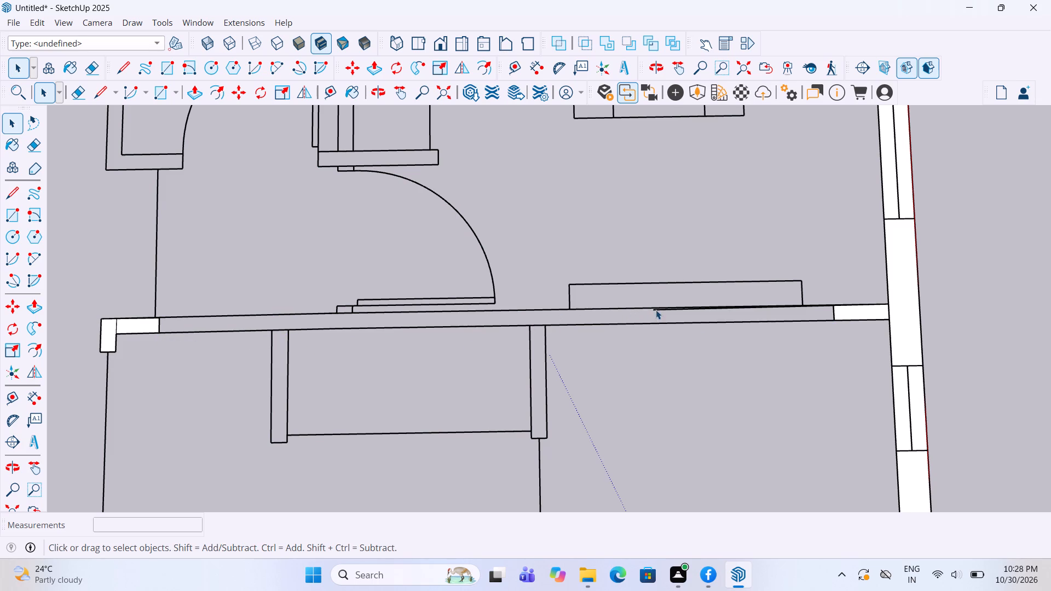
{"action": "key", "text": "Delete"}
Draw a rectangle about 16' 4" by 3 1/4" along the partition, from the return's wardrobe-side corner to the outer-wall stub's door-side corner.
{"action": "middle_click_drag", "start_coordinate": [648, 326], "coordinate": [622, 327]}
{"action": "scroll", "coordinate": [570, 223], "scroll_direction": "down", "scroll_amount": 4}
{"action": "scroll", "coordinate": [405, 265], "scroll_direction": "up", "scroll_amount": 3}
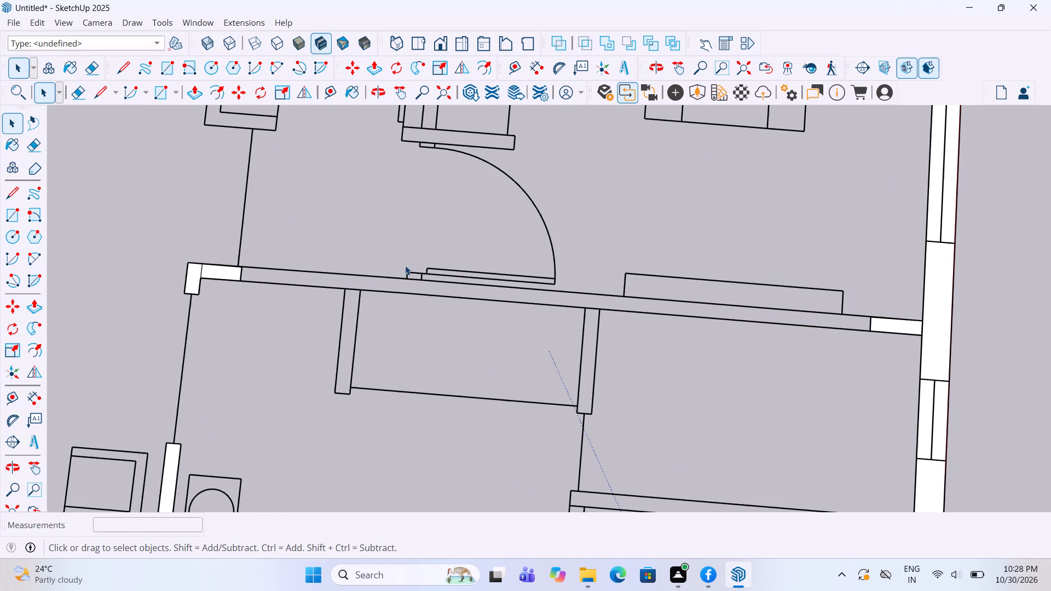
{"action": "left_click", "coordinate": [11, 206]}
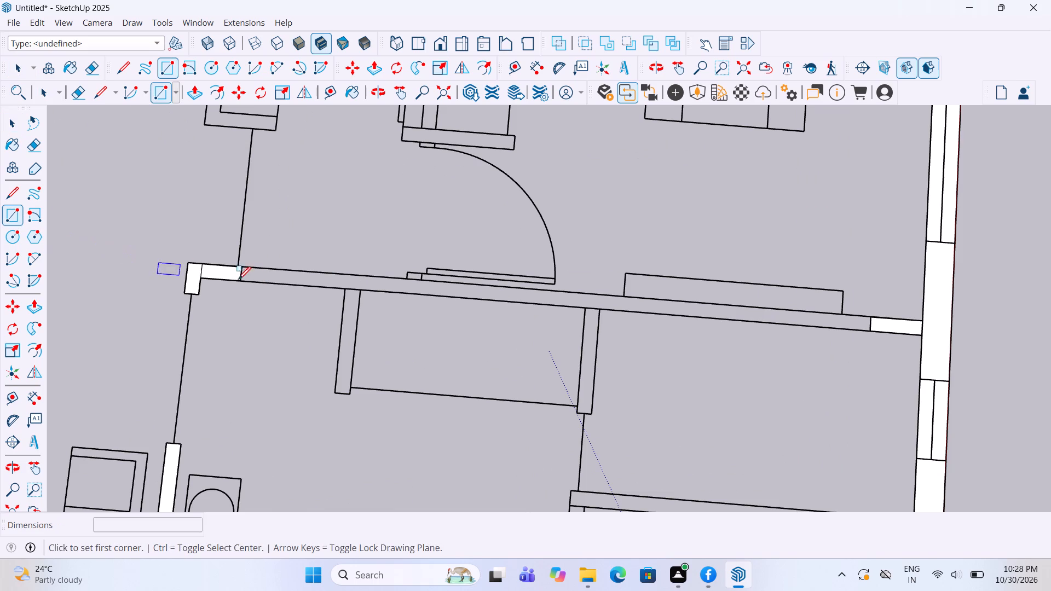
{"action": "left_click", "coordinate": [244, 281]}
{"action": "scroll", "coordinate": [760, 310], "scroll_direction": "up", "scroll_amount": 2}
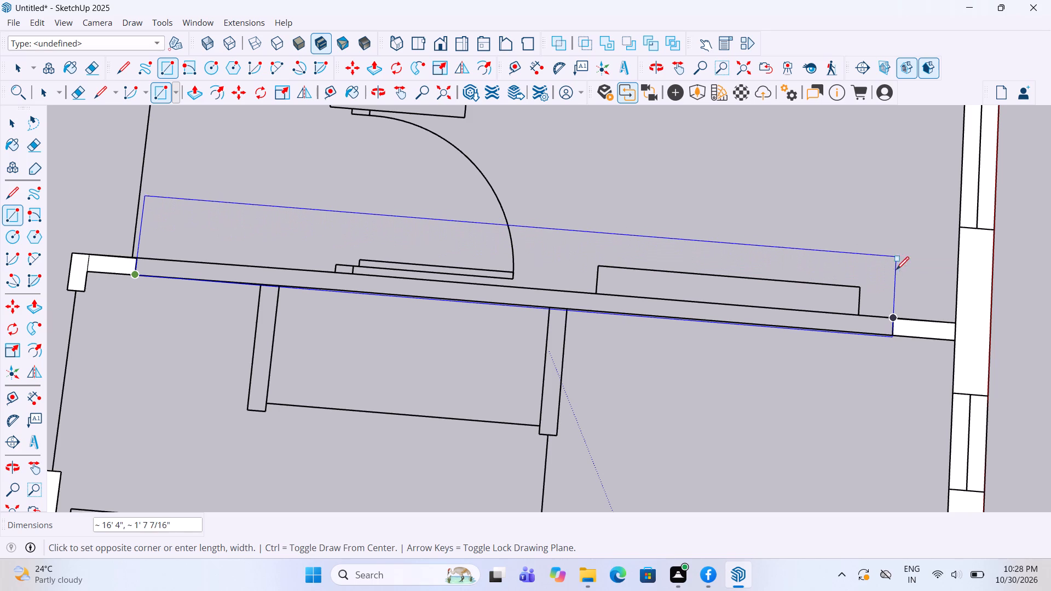
{"action": "left_click", "coordinate": [893, 319]}
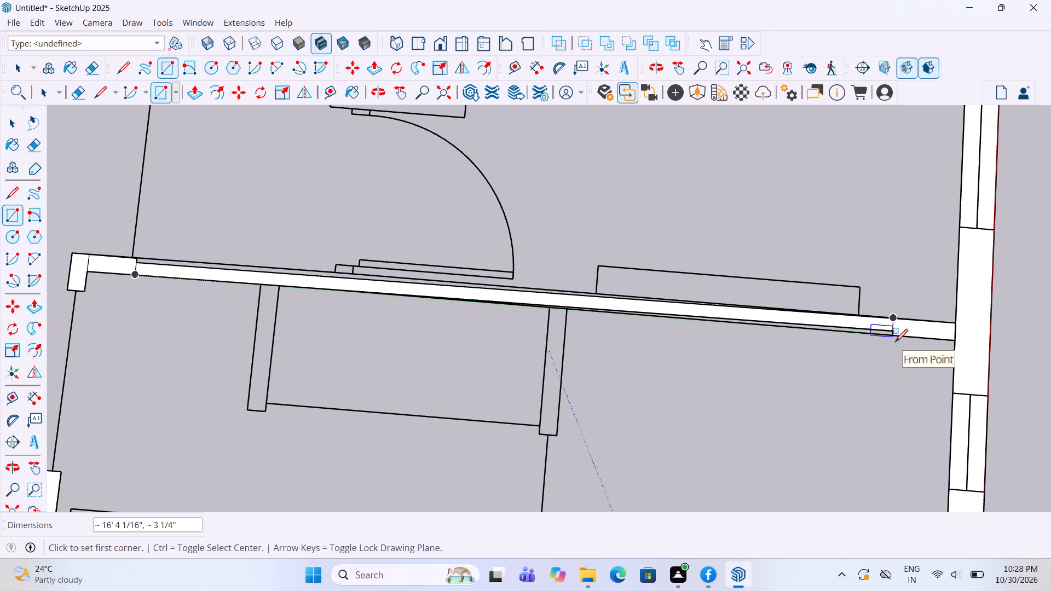
Draw a second rectangle about 16' 4" by 4" from the return's door-side corner to the outer-wall stub's wardrobe-side corner.
{"action": "left_click", "coordinate": [136, 260]}
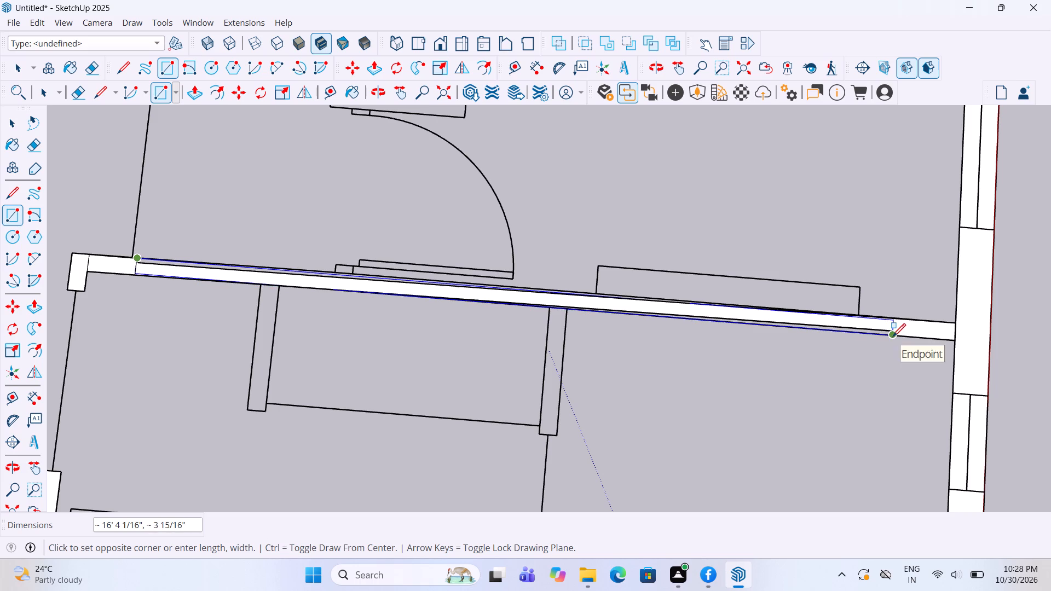
{"action": "left_click", "coordinate": [893, 338]}
Draw a third rectangle about 15' 7" by 5 5/8" over the partition, from its door-side edge to the outer-wall stub's wardrobe-side corner.
{"action": "scroll", "coordinate": [200, 215], "scroll_direction": "up", "scroll_amount": 3}
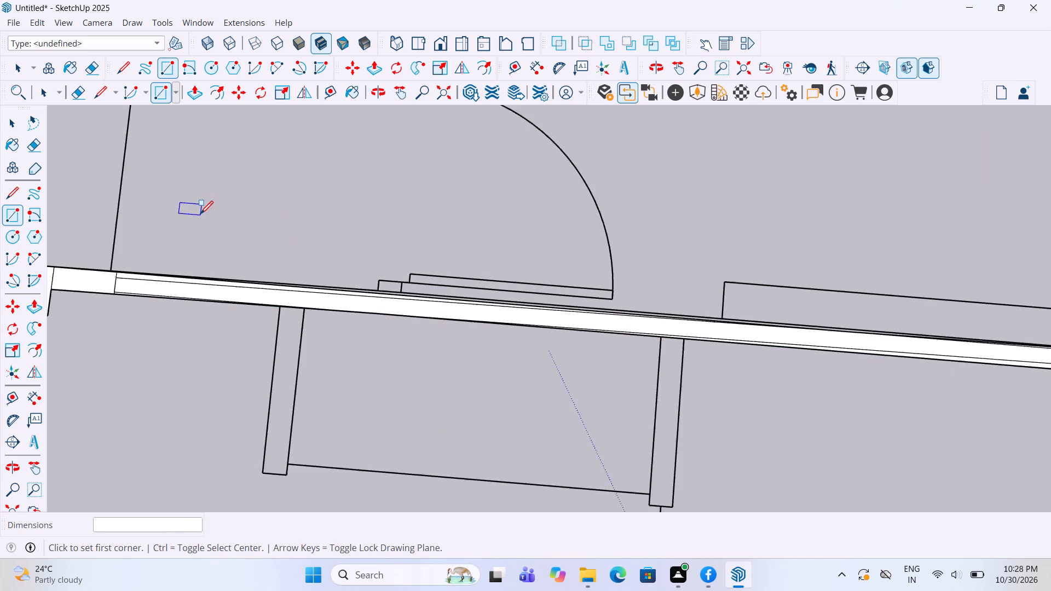
{"action": "scroll", "coordinate": [200, 215], "scroll_direction": "up", "scroll_amount": 2}
{"action": "scroll", "coordinate": [214, 240], "scroll_direction": "down", "scroll_amount": 1}
{"action": "scroll", "coordinate": [303, 316], "scroll_direction": "up", "scroll_amount": 5}
{"action": "scroll", "coordinate": [363, 279], "scroll_direction": "down", "scroll_amount": 4}
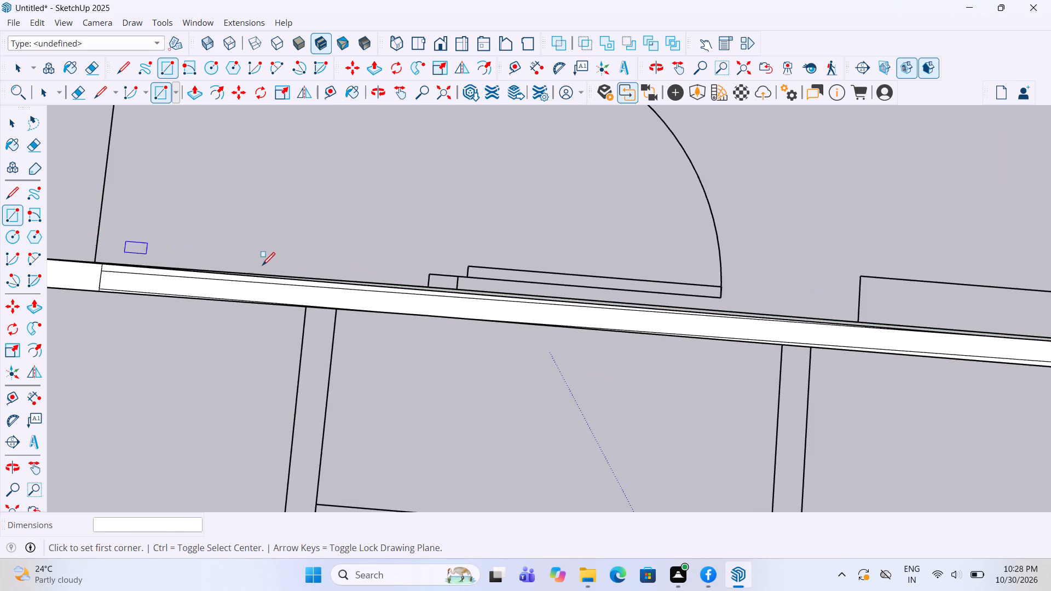
{"action": "scroll", "coordinate": [262, 266], "scroll_direction": "up", "scroll_amount": 5}
{"action": "left_click", "coordinate": [93, 265]}
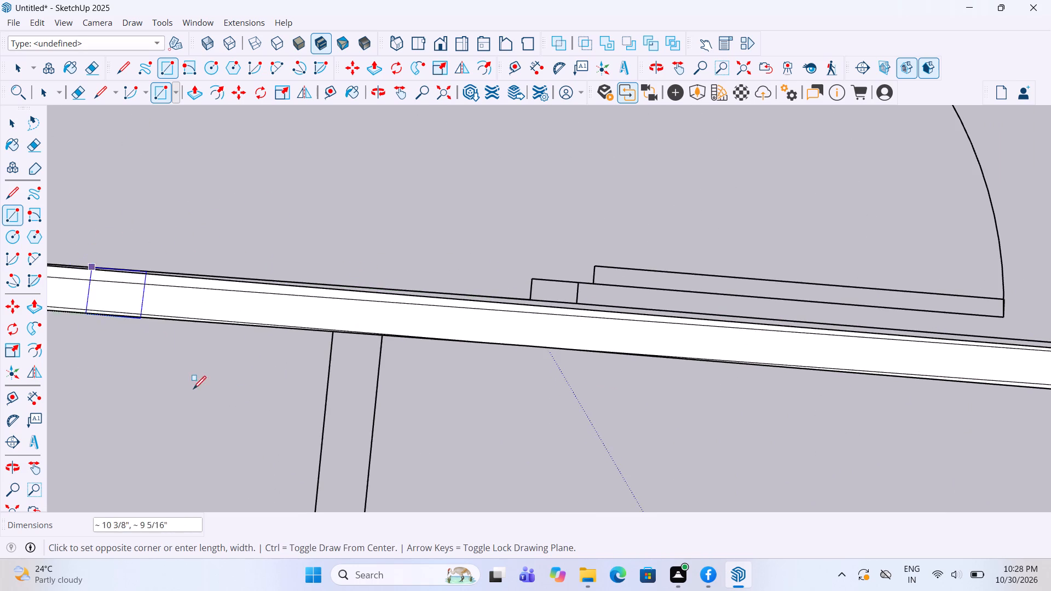
{"action": "scroll", "coordinate": [225, 397], "scroll_direction": "down", "scroll_amount": 6}
{"action": "scroll", "coordinate": [425, 394], "scroll_direction": "down", "scroll_amount": 5}
{"action": "scroll", "coordinate": [652, 405], "scroll_direction": "down", "scroll_amount": 5}
{"action": "scroll", "coordinate": [1025, 456], "scroll_direction": "up", "scroll_amount": 5}
{"action": "scroll", "coordinate": [758, 402], "scroll_direction": "up", "scroll_amount": 14}
{"action": "scroll", "coordinate": [859, 400], "scroll_direction": "down", "scroll_amount": 4}
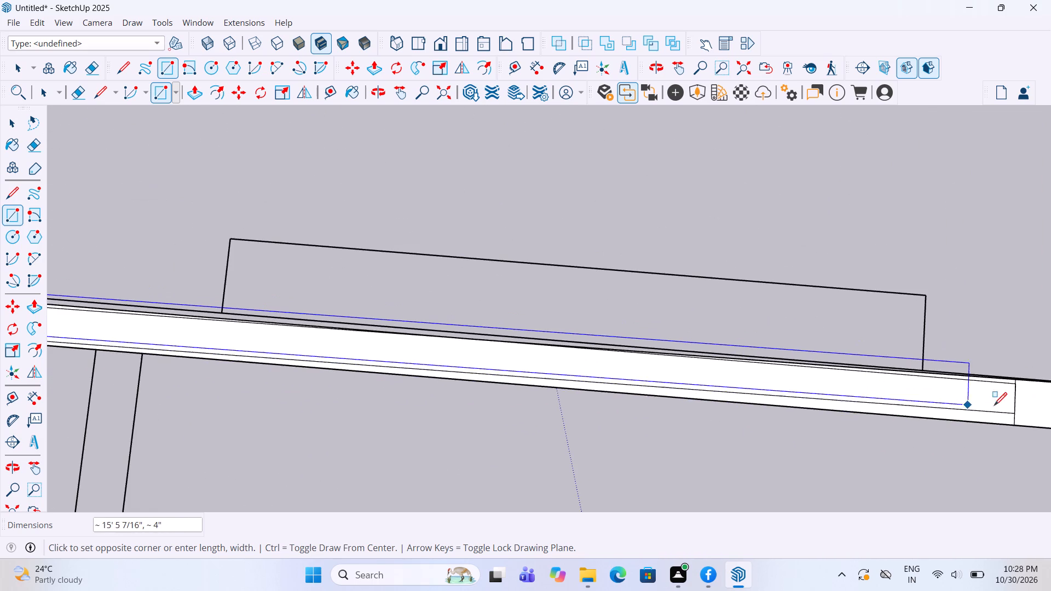
{"action": "scroll", "coordinate": [1021, 420], "scroll_direction": "up", "scroll_amount": 4}
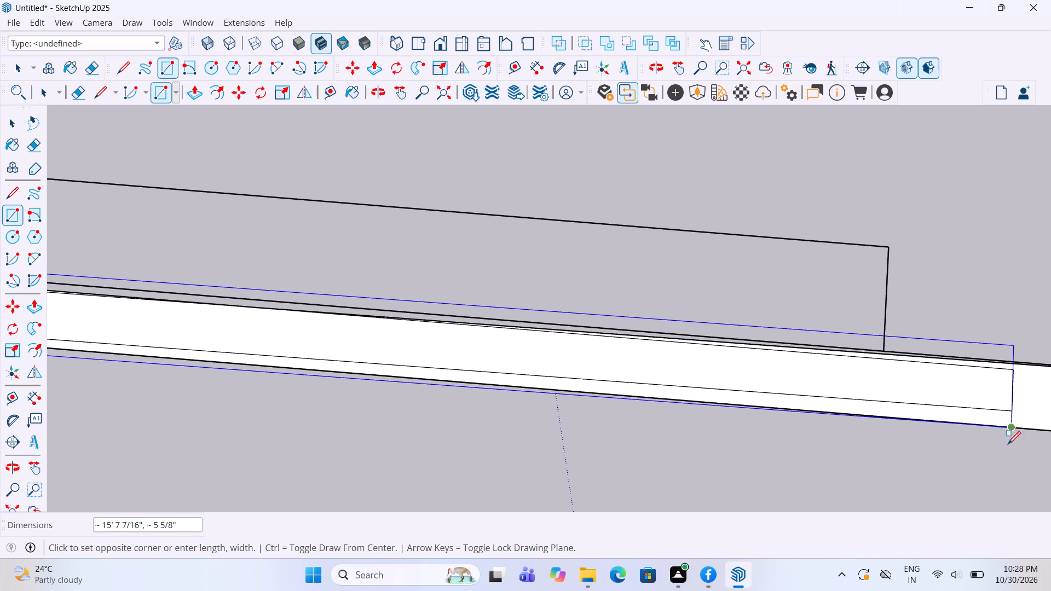
{"action": "left_click", "coordinate": [1015, 425]}
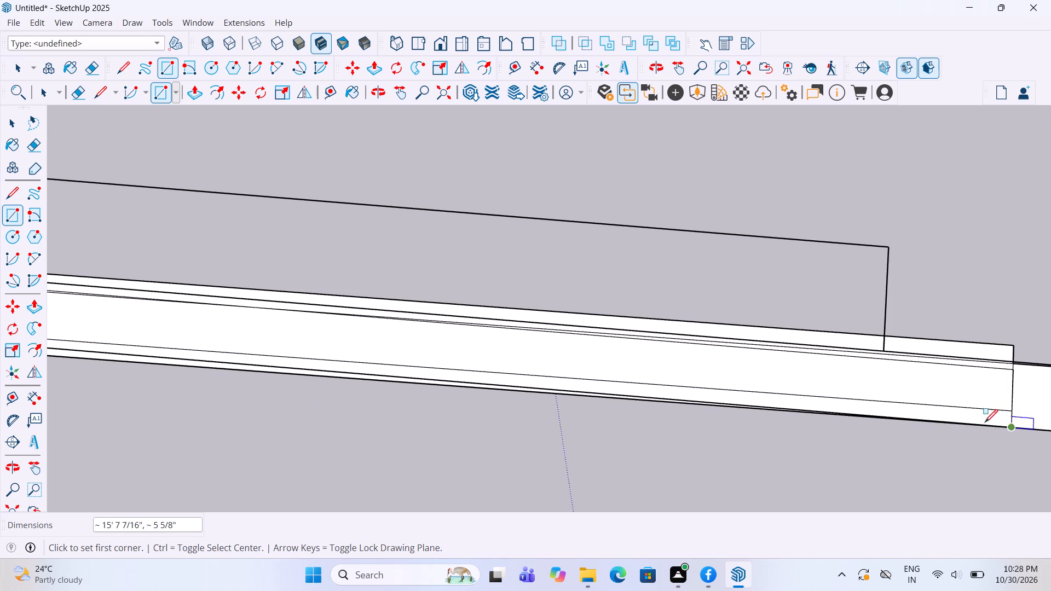
Delete the strip of the newest rectangle that overhangs the partition's door side, including its face and outer edges.
{"action": "key", "text": "space"}
{"action": "double_click", "coordinate": [799, 335]}
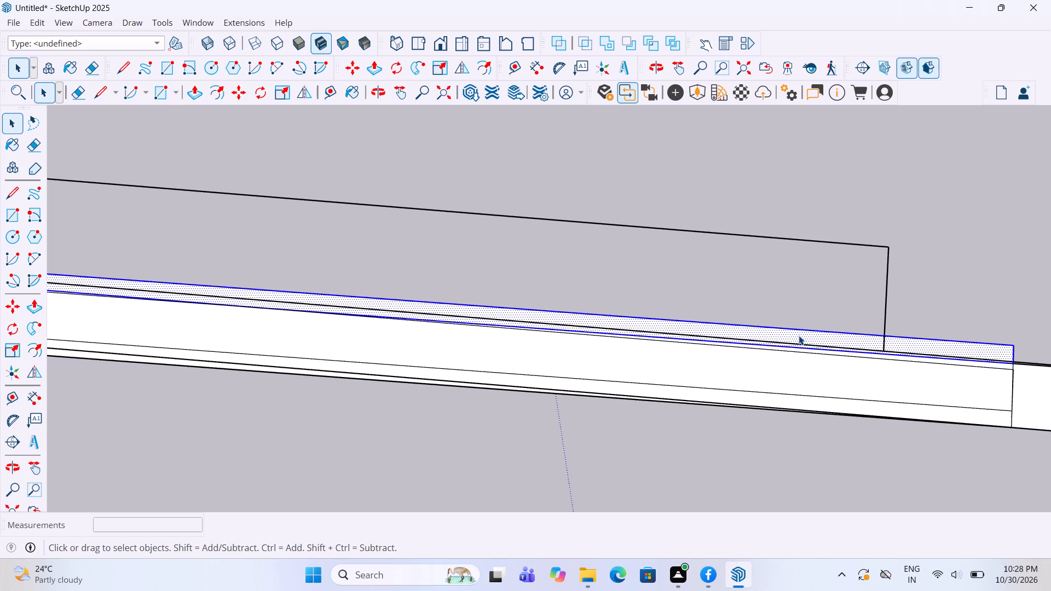
{"action": "left_click", "coordinate": [799, 335]}
{"action": "key", "text": "Delete"}
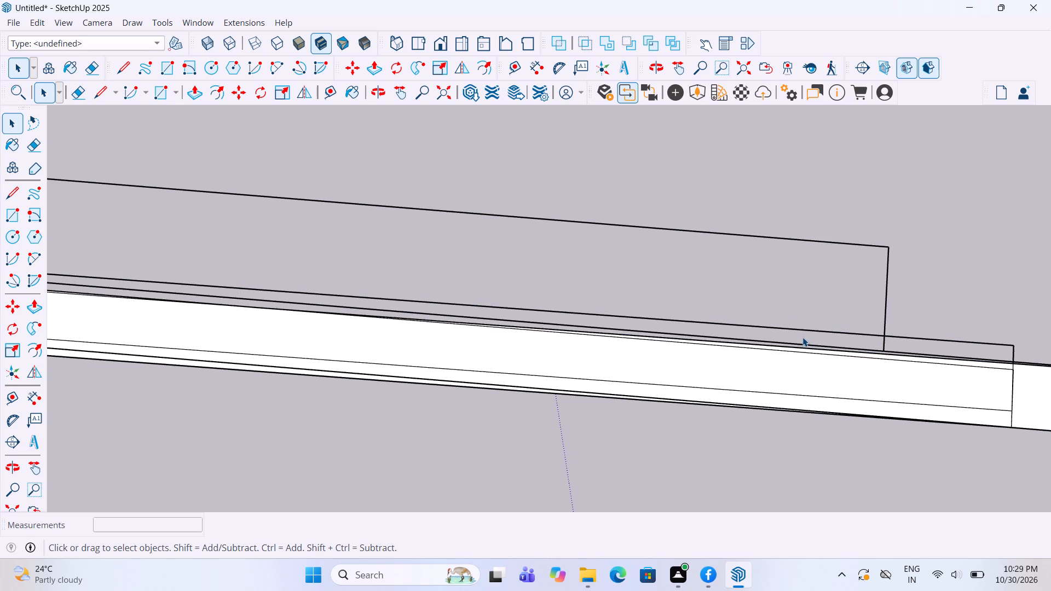
{"action": "left_click", "coordinate": [803, 333]}
{"action": "left_click", "coordinate": [802, 328]}
{"action": "key", "text": "Delete"}
{"action": "left_click_drag", "start_coordinate": [1018, 355], "coordinate": [1001, 332]}
{"action": "key", "text": "Delete"}
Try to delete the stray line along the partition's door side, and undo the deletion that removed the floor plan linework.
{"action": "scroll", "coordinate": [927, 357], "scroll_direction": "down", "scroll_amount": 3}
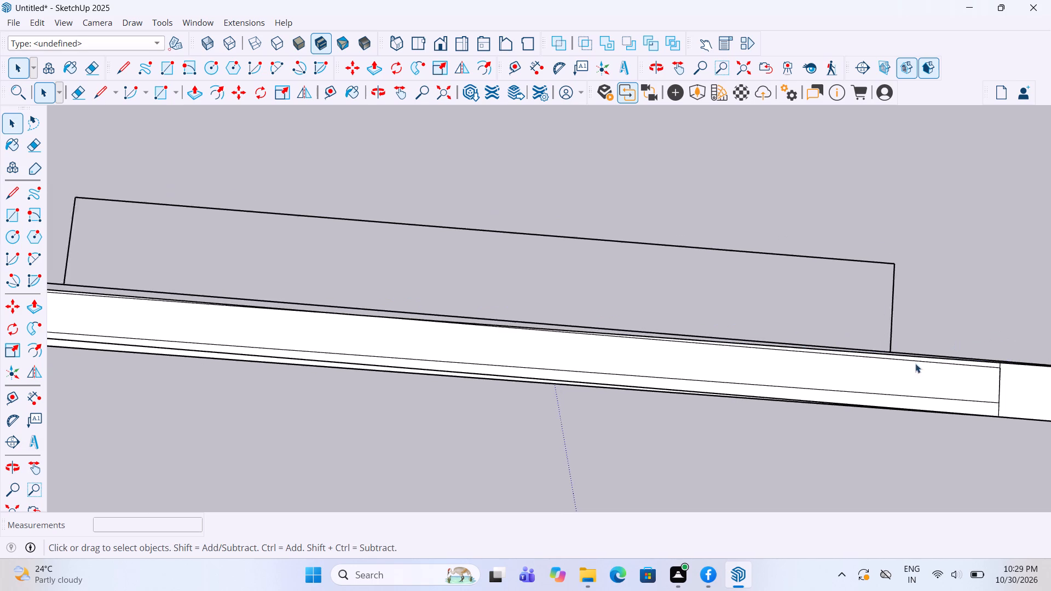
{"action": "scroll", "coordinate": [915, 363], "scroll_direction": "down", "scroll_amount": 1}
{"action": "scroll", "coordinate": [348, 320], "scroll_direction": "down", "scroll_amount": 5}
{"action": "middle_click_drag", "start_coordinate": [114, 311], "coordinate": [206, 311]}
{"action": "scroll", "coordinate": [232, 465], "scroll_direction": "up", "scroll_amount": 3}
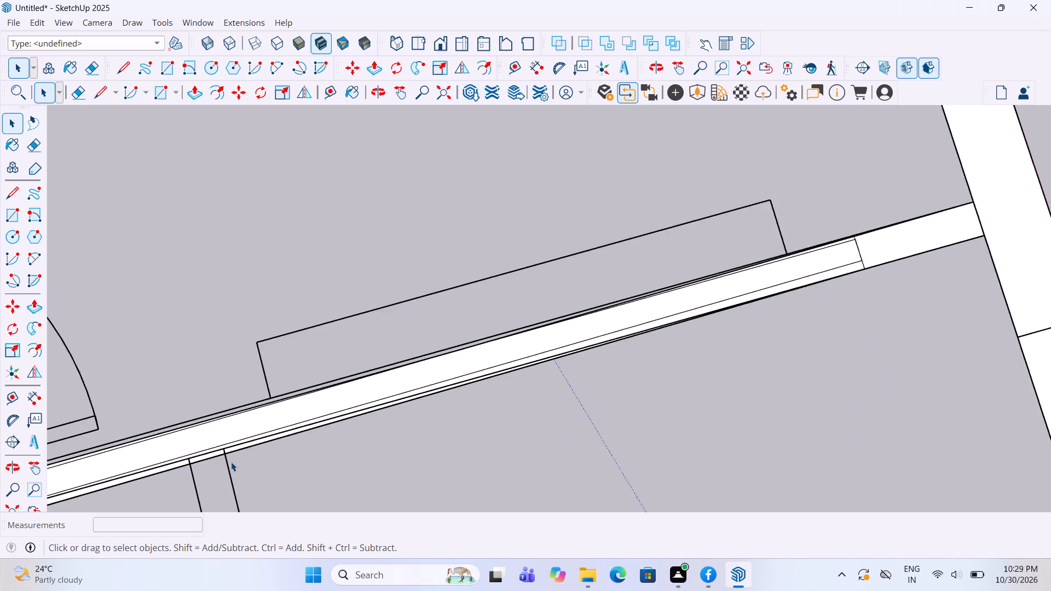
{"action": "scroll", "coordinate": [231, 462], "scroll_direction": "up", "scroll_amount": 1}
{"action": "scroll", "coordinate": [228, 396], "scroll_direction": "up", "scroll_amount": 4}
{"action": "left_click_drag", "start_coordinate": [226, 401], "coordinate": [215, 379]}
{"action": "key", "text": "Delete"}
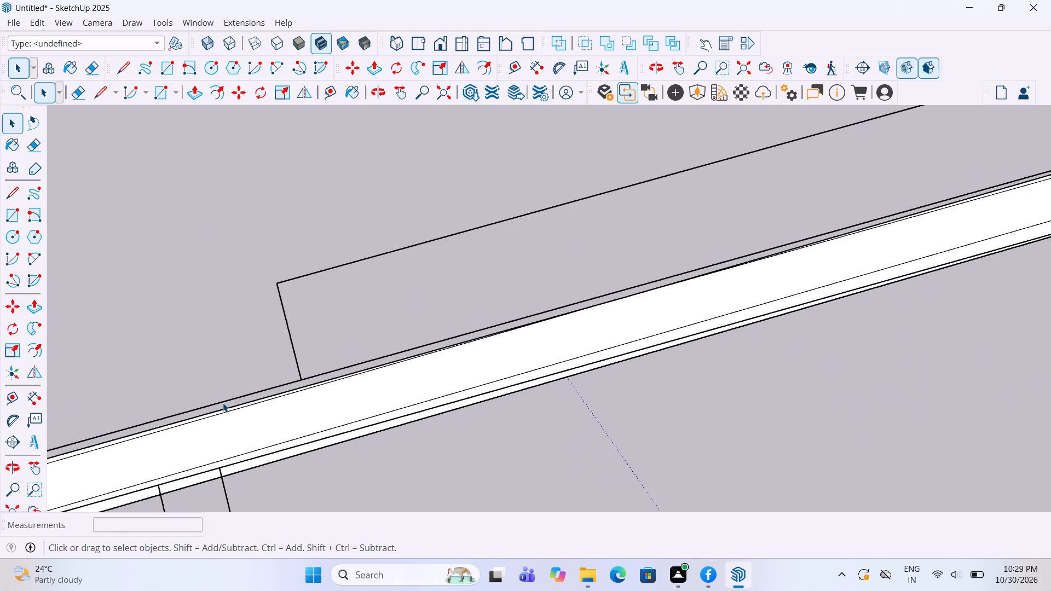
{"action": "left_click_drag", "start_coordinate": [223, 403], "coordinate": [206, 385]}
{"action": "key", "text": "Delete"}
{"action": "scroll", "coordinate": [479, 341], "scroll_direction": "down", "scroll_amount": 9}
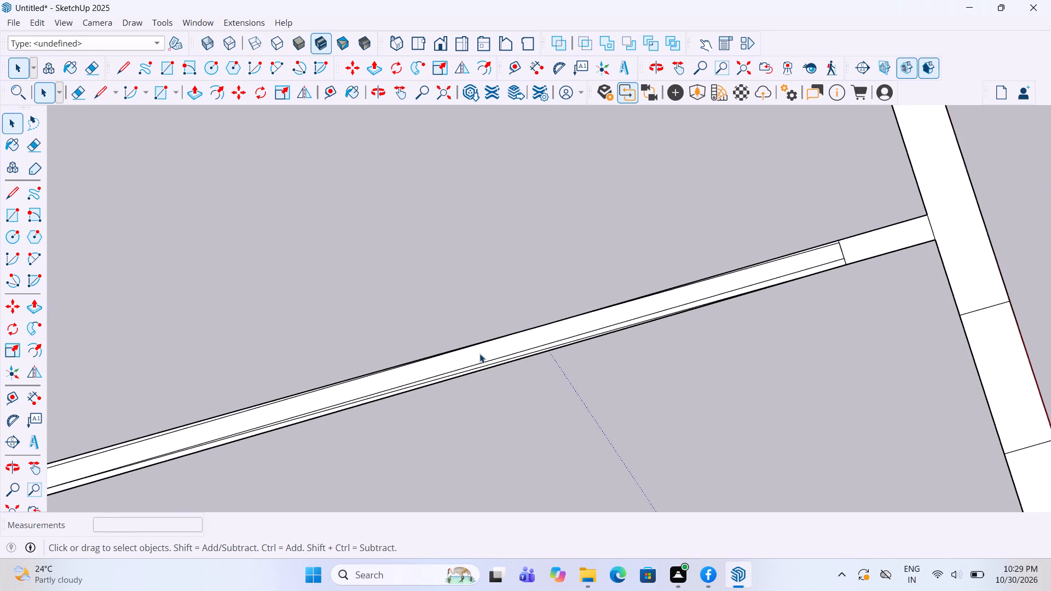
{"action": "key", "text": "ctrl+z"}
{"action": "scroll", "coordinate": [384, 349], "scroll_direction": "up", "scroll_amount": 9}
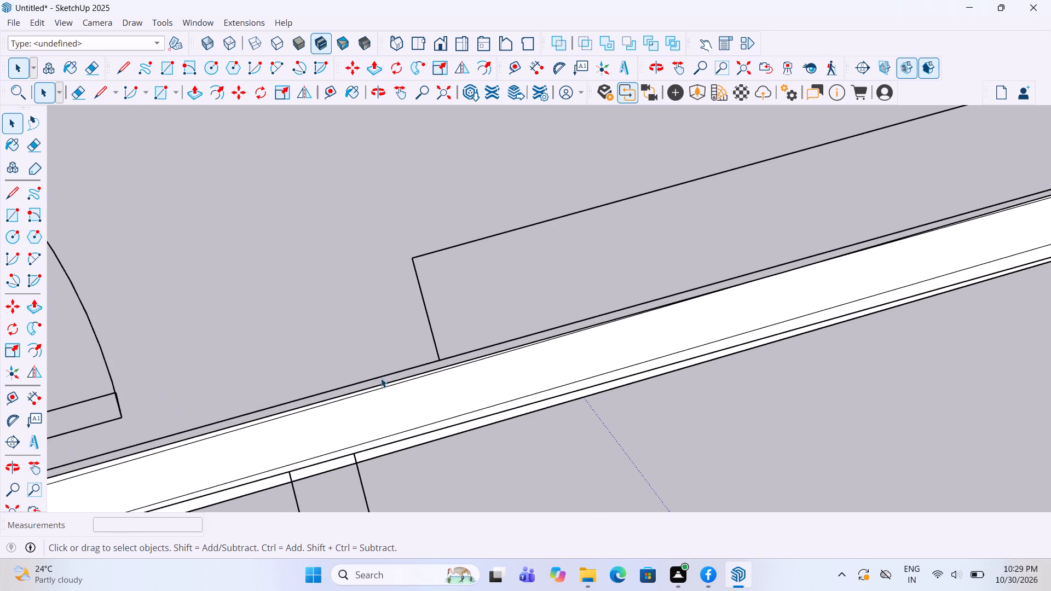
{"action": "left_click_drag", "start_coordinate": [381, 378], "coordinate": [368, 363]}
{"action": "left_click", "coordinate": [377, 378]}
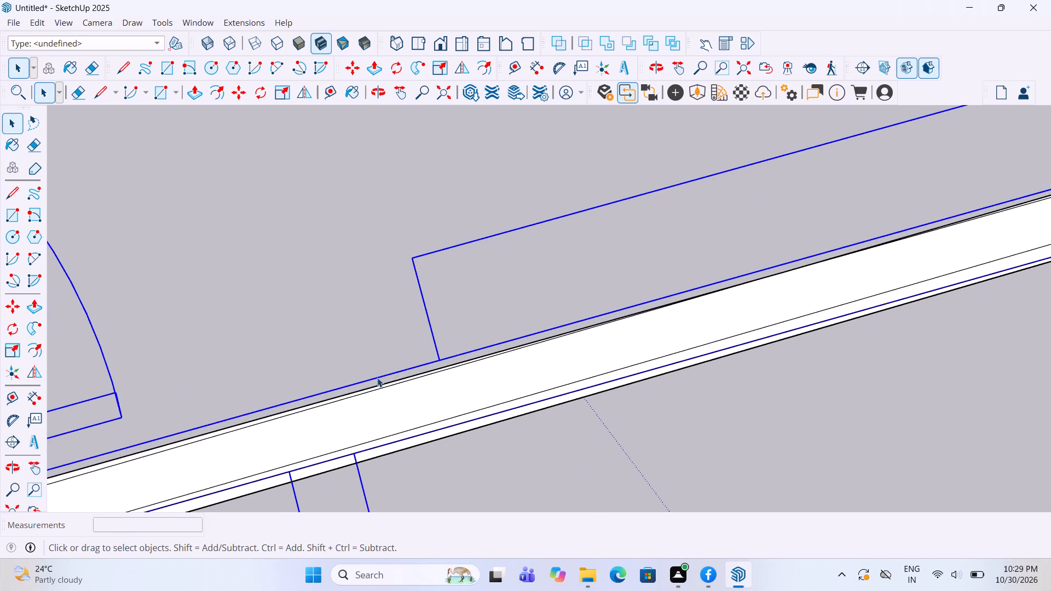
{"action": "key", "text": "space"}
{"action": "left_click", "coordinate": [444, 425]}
Delete the long edge overhanging the partition's wardrobe side and its short end edge near the return.
{"action": "scroll", "coordinate": [461, 359], "scroll_direction": "down", "scroll_amount": 8}
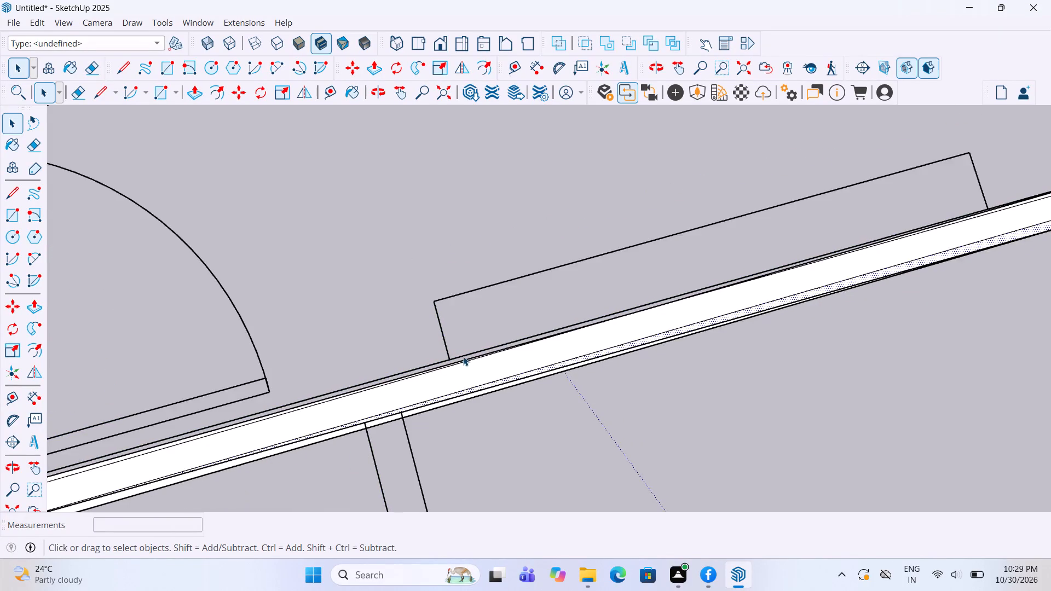
{"action": "scroll", "coordinate": [463, 356], "scroll_direction": "down", "scroll_amount": 5}
{"action": "scroll", "coordinate": [715, 329], "scroll_direction": "down", "scroll_amount": 3}
{"action": "middle_click_drag", "start_coordinate": [714, 330], "coordinate": [599, 291]}
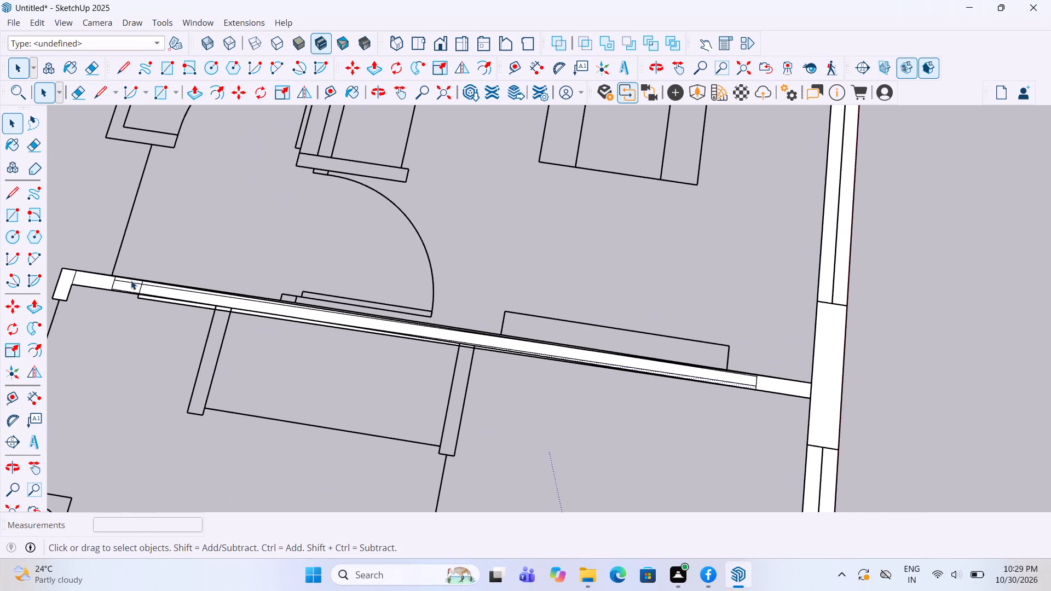
{"action": "scroll", "coordinate": [126, 286], "scroll_direction": "up", "scroll_amount": 10}
{"action": "left_click", "coordinate": [157, 310]}
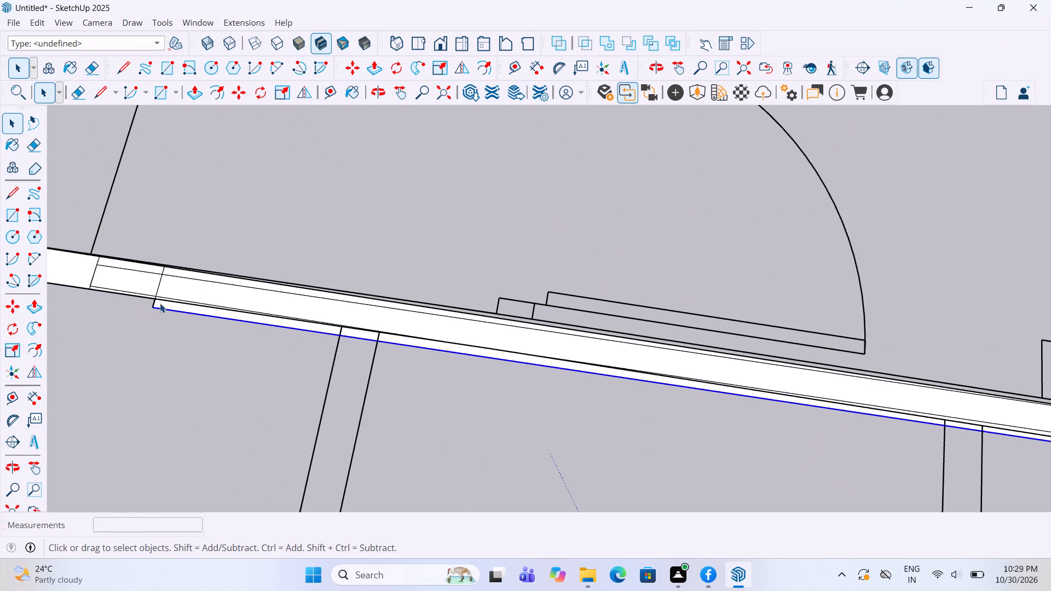
{"action": "key", "text": "Delete"}
{"action": "left_click", "coordinate": [152, 300]}
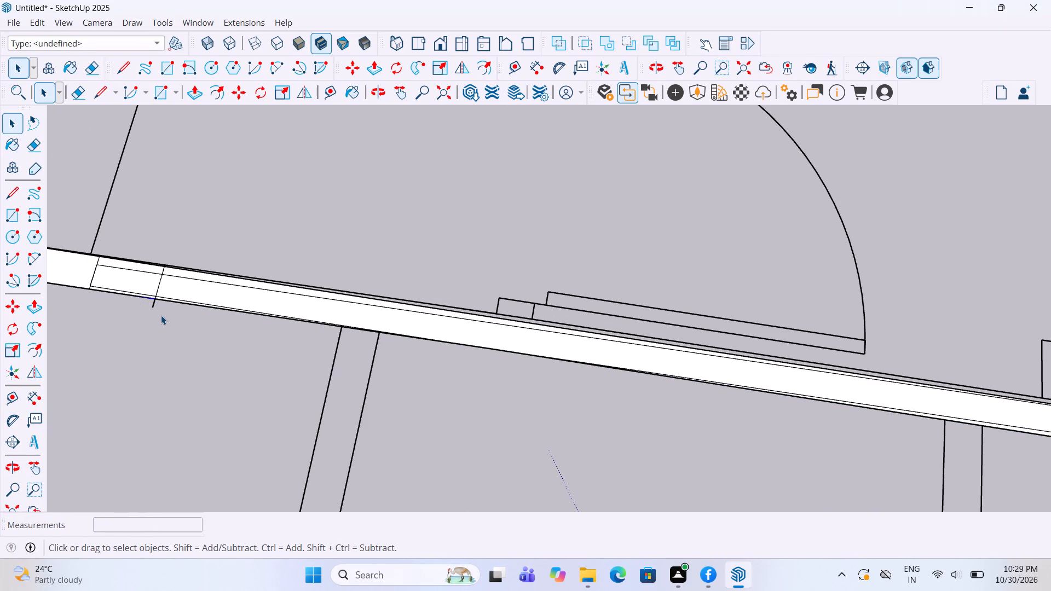
{"action": "key", "text": "Delete"}
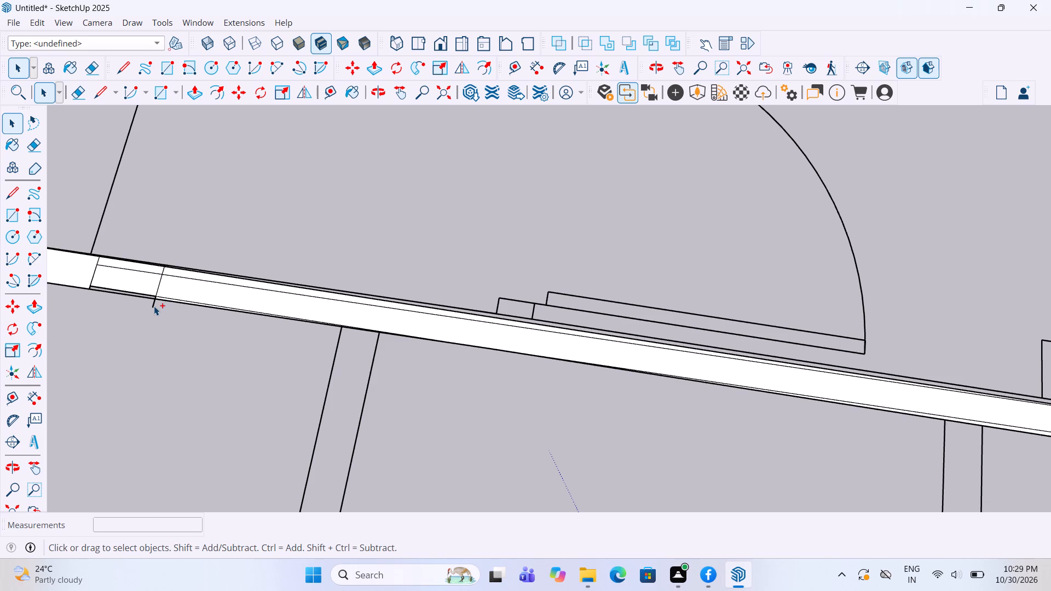
{"action": "key", "text": "ctrl+z"}
{"action": "double_click", "coordinate": [152, 305]}
{"action": "key", "text": "Delete"}
Delete the door-side inner lines and the extra cross line inside the partition face near the return.
{"action": "scroll", "coordinate": [223, 303], "scroll_direction": "down", "scroll_amount": 4}
{"action": "middle_click_drag", "start_coordinate": [229, 304], "coordinate": [270, 294]}
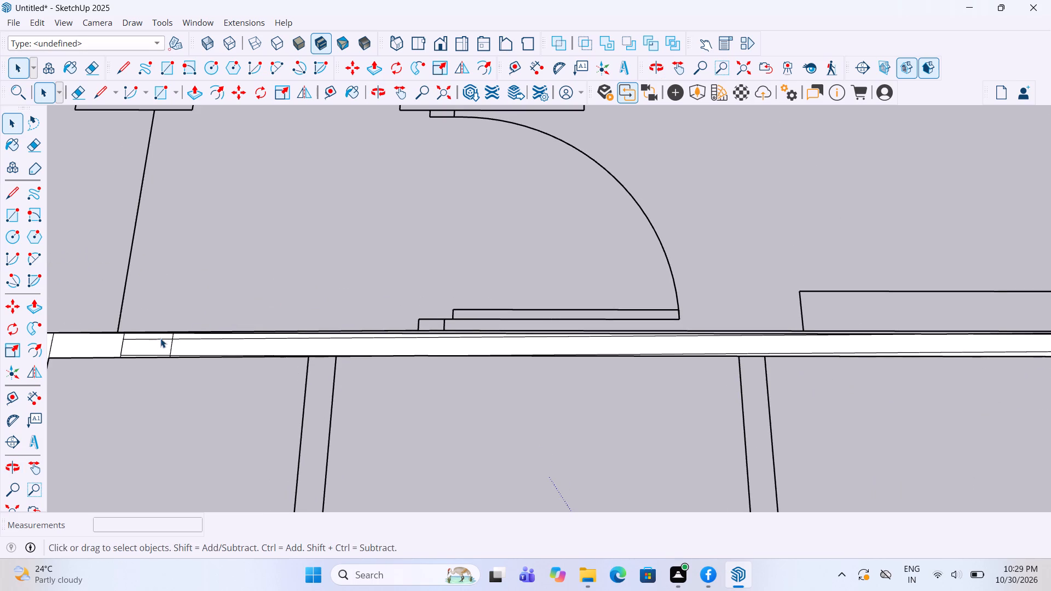
{"action": "left_click", "coordinate": [160, 338]}
{"action": "key", "text": "Delete"}
{"action": "left_click", "coordinate": [180, 339]}
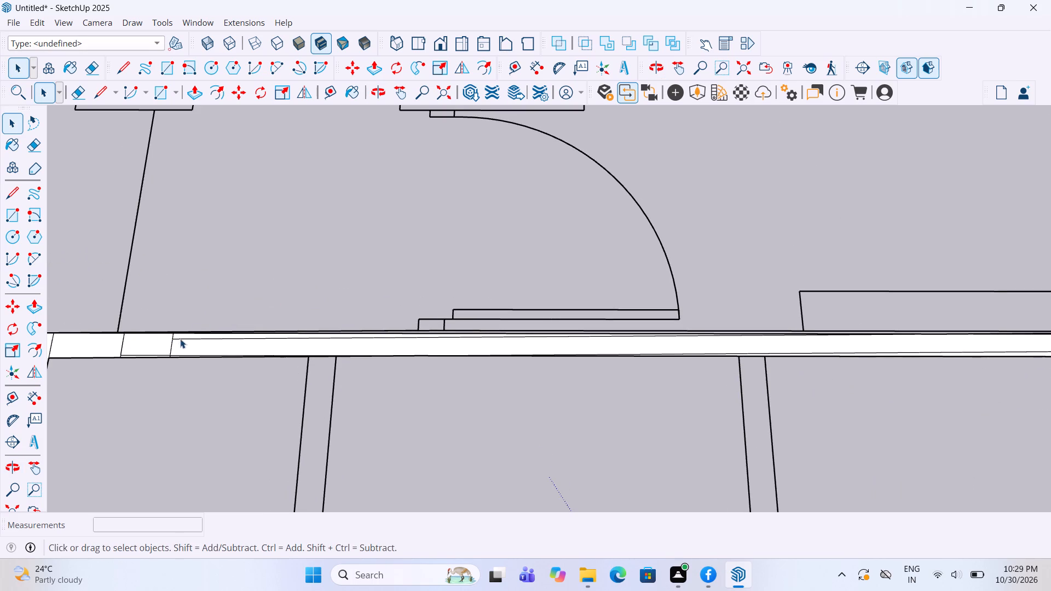
{"action": "key", "text": "Delete"}
{"action": "left_click", "coordinate": [174, 341]}
{"action": "key", "text": "Delete"}
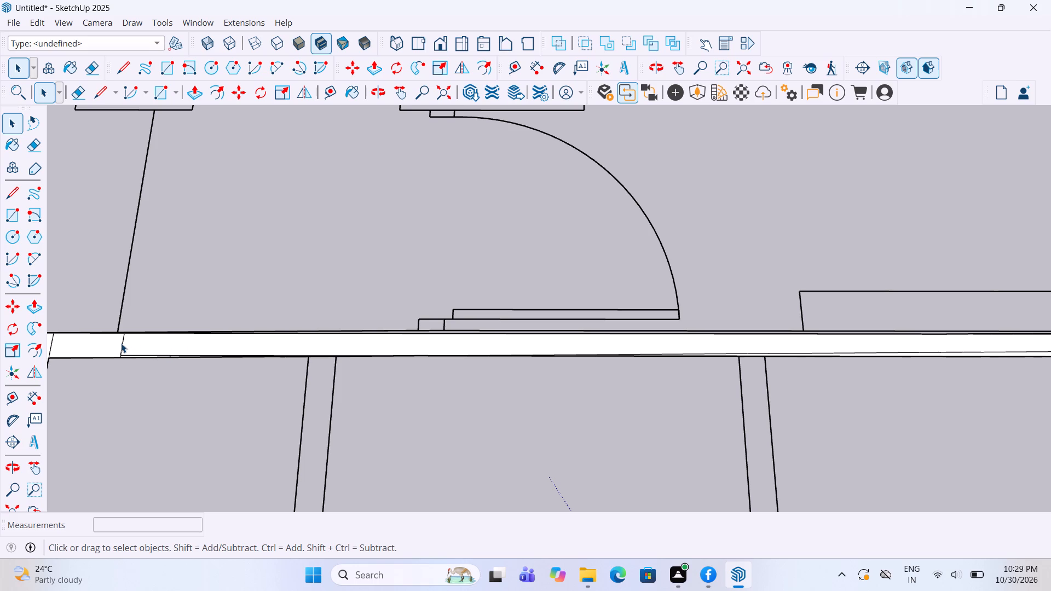
{"action": "scroll", "coordinate": [420, 418], "scroll_direction": "down", "scroll_amount": 4}
{"action": "scroll", "coordinate": [215, 395], "scroll_direction": "up", "scroll_amount": 3}
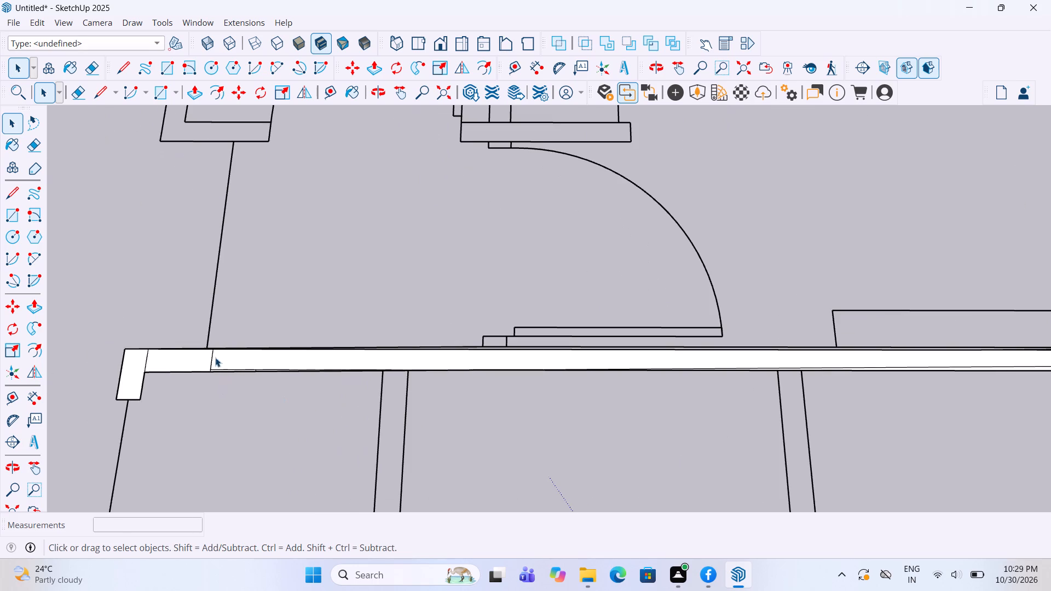
{"action": "left_click", "coordinate": [206, 351]}
{"action": "left_click", "coordinate": [212, 357]}
{"action": "key", "text": "Delete"}
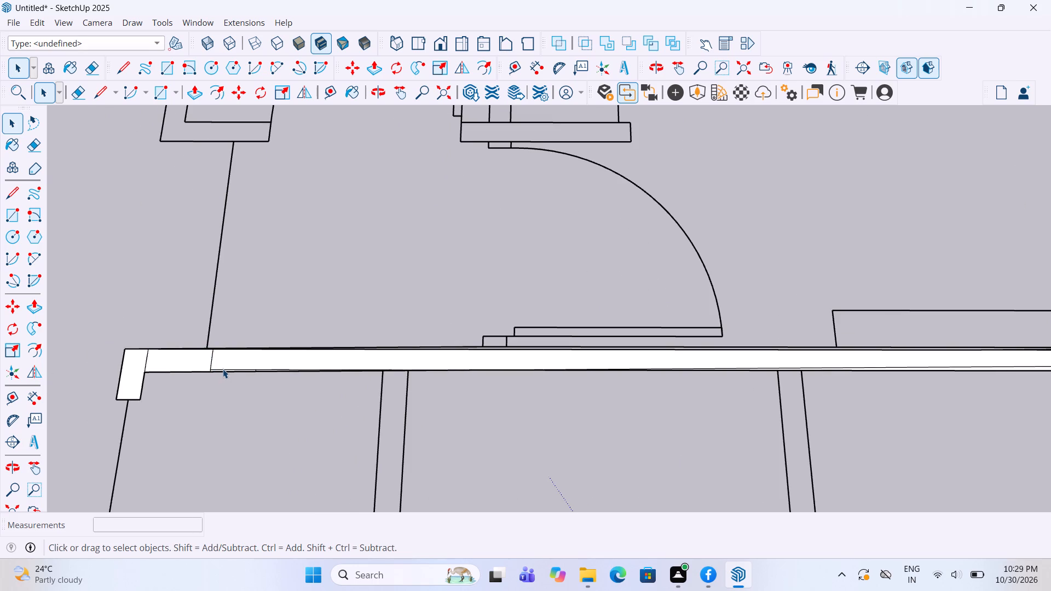
Delete the leftover wardrobe-side inner edges near the return, including the tiny stub between them.
{"action": "left_click", "coordinate": [224, 367]}
{"action": "left_click", "coordinate": [225, 367]}
{"action": "left_click", "coordinate": [227, 368]}
{"action": "key", "text": "Delete"}
{"action": "left_click", "coordinate": [270, 369]}
{"action": "key", "text": "Delete"}
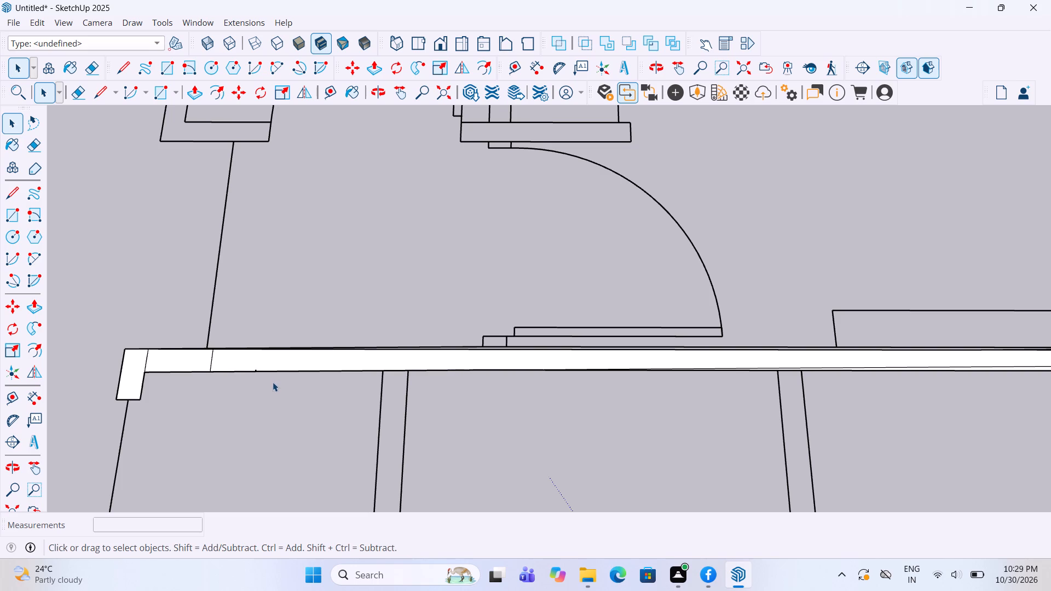
{"action": "left_click", "coordinate": [255, 369]}
{"action": "key", "text": "Delete"}
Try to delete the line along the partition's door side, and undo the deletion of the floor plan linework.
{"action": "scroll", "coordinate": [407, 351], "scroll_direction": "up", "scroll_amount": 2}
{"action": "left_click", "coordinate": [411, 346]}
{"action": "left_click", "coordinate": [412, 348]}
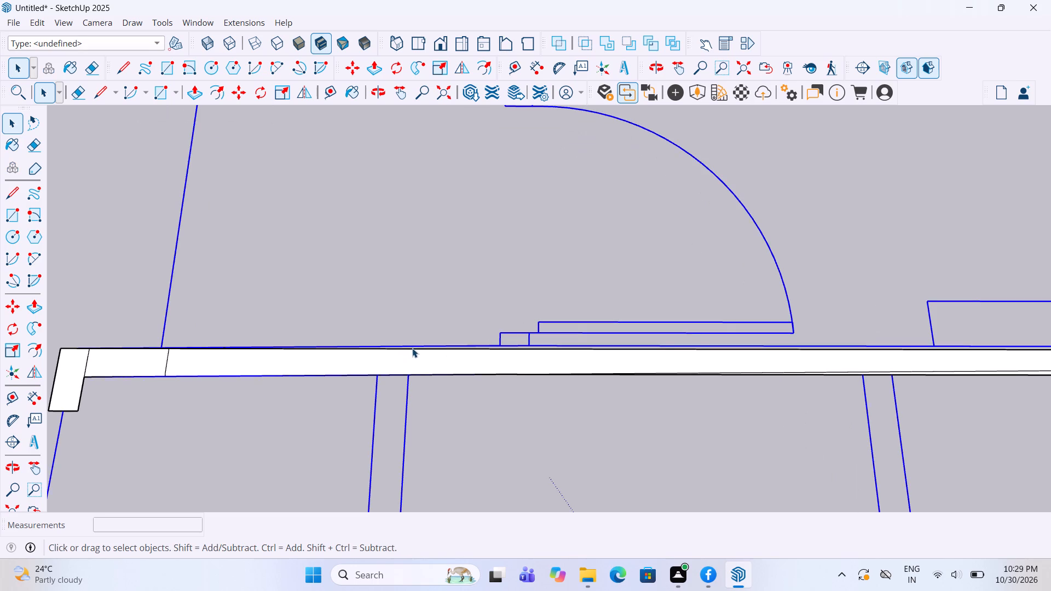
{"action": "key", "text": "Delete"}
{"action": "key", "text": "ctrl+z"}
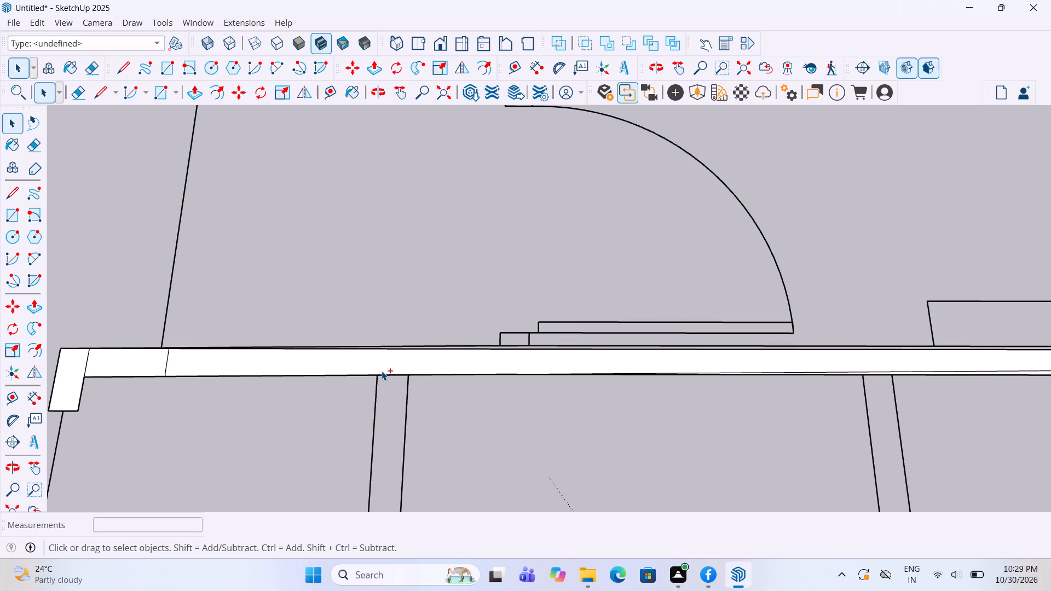
Delete the two remaining lengthwise inner lines of the partition face near the outer-wall stub.
{"action": "scroll", "coordinate": [325, 378], "scroll_direction": "down", "scroll_amount": 10}
{"action": "middle_click_drag", "start_coordinate": [499, 386], "coordinate": [488, 380]}
{"action": "scroll", "coordinate": [761, 380], "scroll_direction": "up", "scroll_amount": 3}
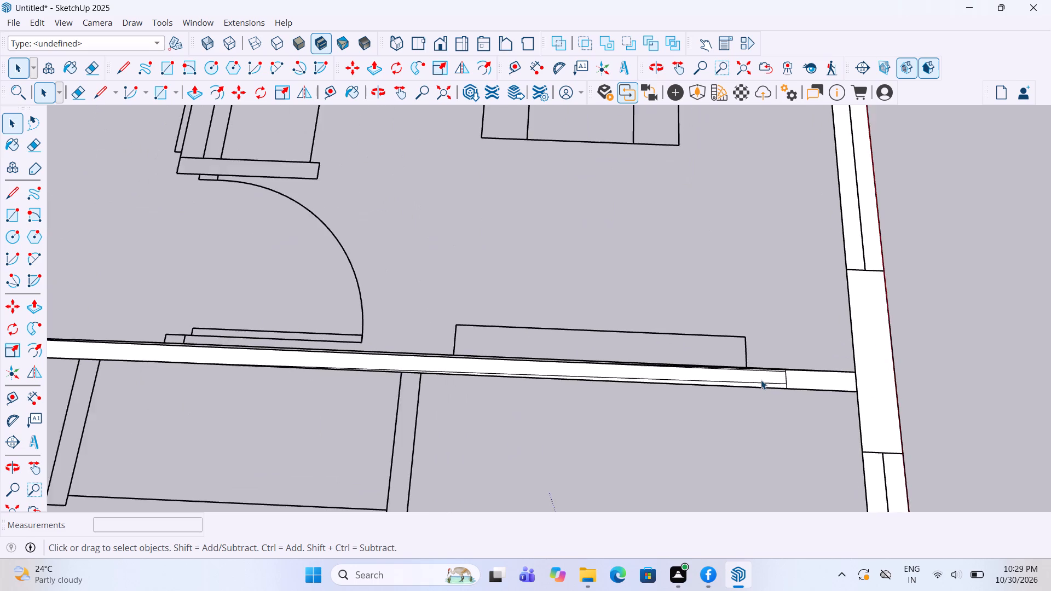
{"action": "scroll", "coordinate": [761, 380], "scroll_direction": "up", "scroll_amount": 4}
{"action": "left_click", "coordinate": [765, 381]}
{"action": "left_click", "coordinate": [765, 381]}
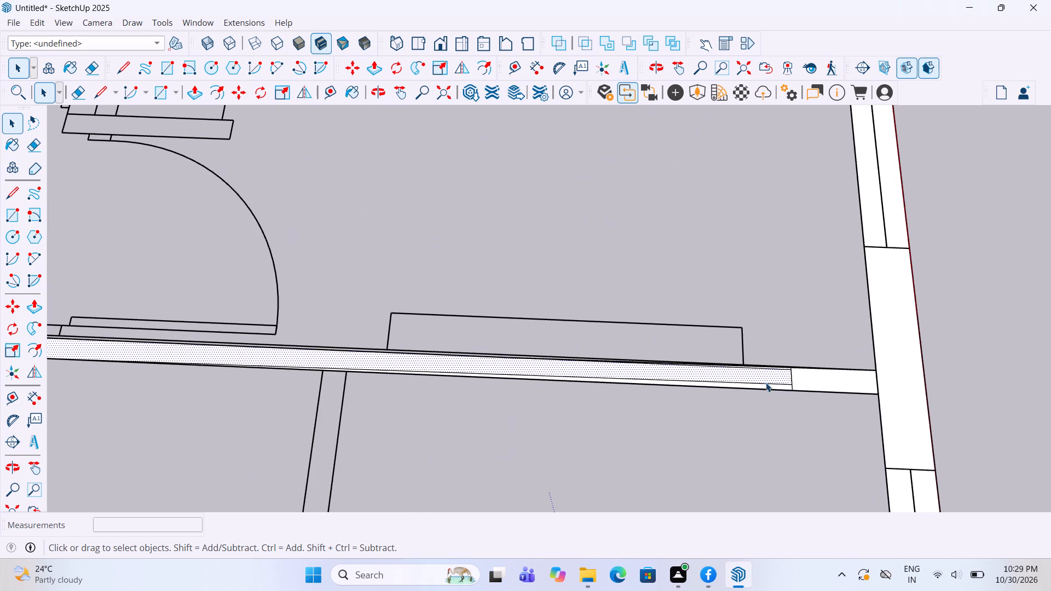
{"action": "left_click", "coordinate": [769, 384]}
{"action": "key", "text": "Delete"}
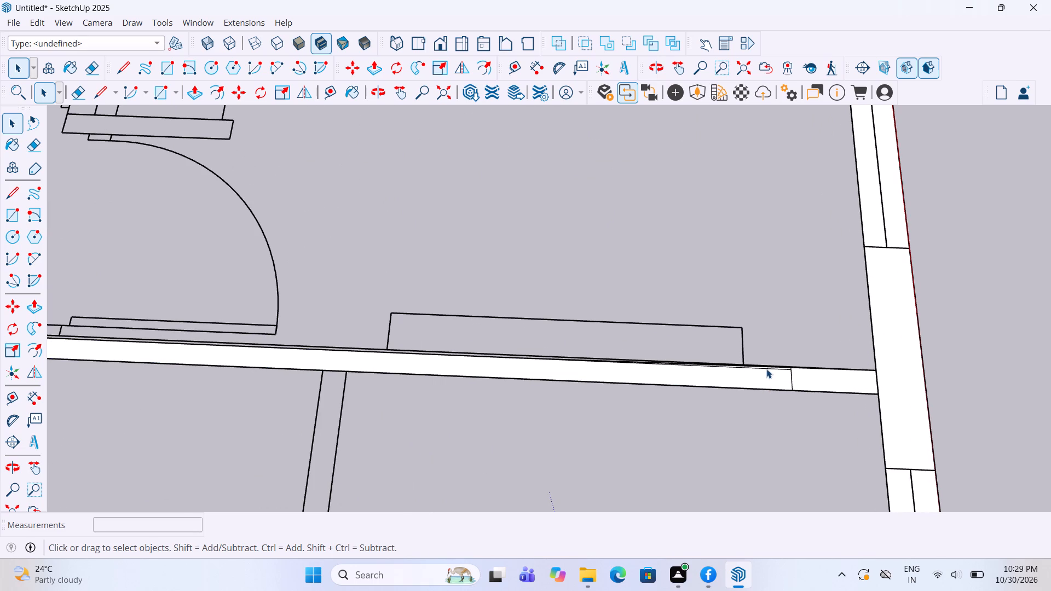
{"action": "left_click", "coordinate": [766, 369]}
{"action": "key", "text": "Delete"}
Draw a rectangle about 11' 4 1/2" by 4" over the wall between the staircase and the crossed shaft.
{"action": "scroll", "coordinate": [685, 329], "scroll_direction": "down", "scroll_amount": 5}
{"action": "middle_click_drag", "start_coordinate": [663, 337], "coordinate": [663, 415]}
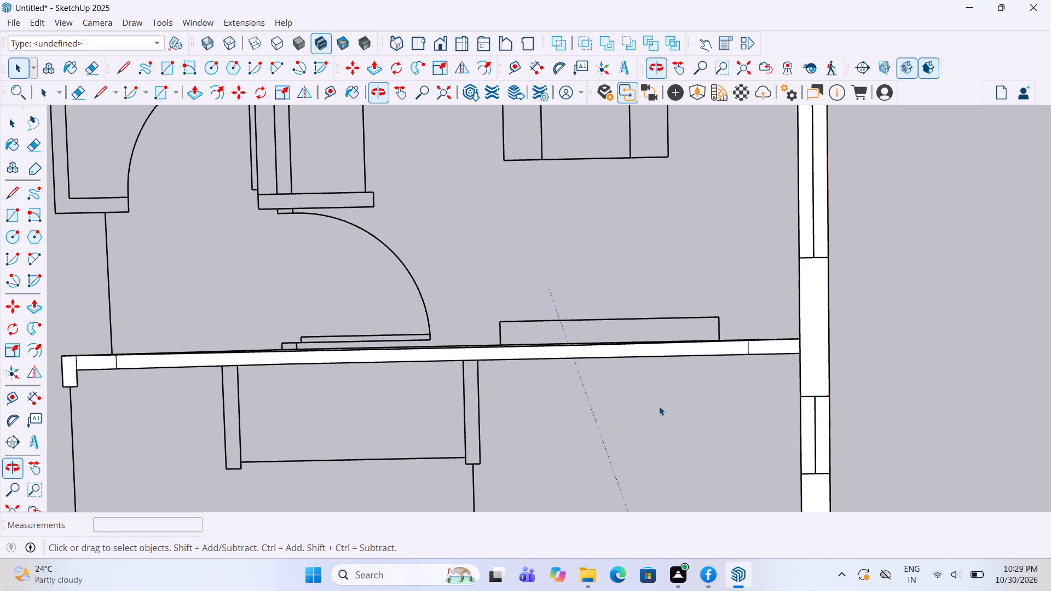
{"action": "scroll", "coordinate": [645, 363], "scroll_direction": "down", "scroll_amount": 3}
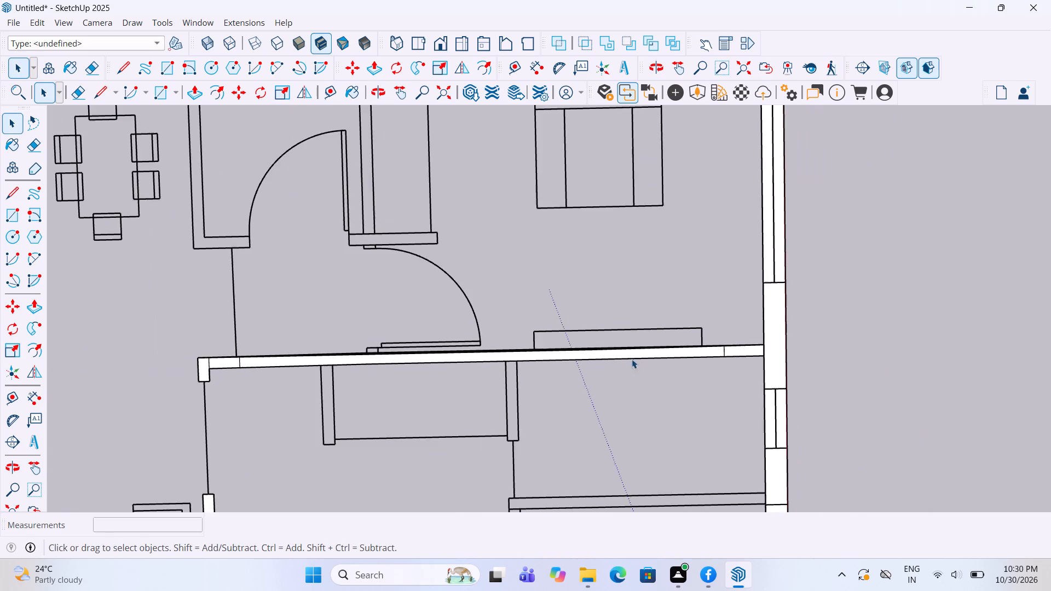
{"action": "scroll", "coordinate": [613, 345], "scroll_direction": "down", "scroll_amount": 6}
{"action": "middle_click_drag", "start_coordinate": [610, 345], "coordinate": [585, 300]}
{"action": "scroll", "coordinate": [585, 298], "scroll_direction": "down", "scroll_amount": 4}
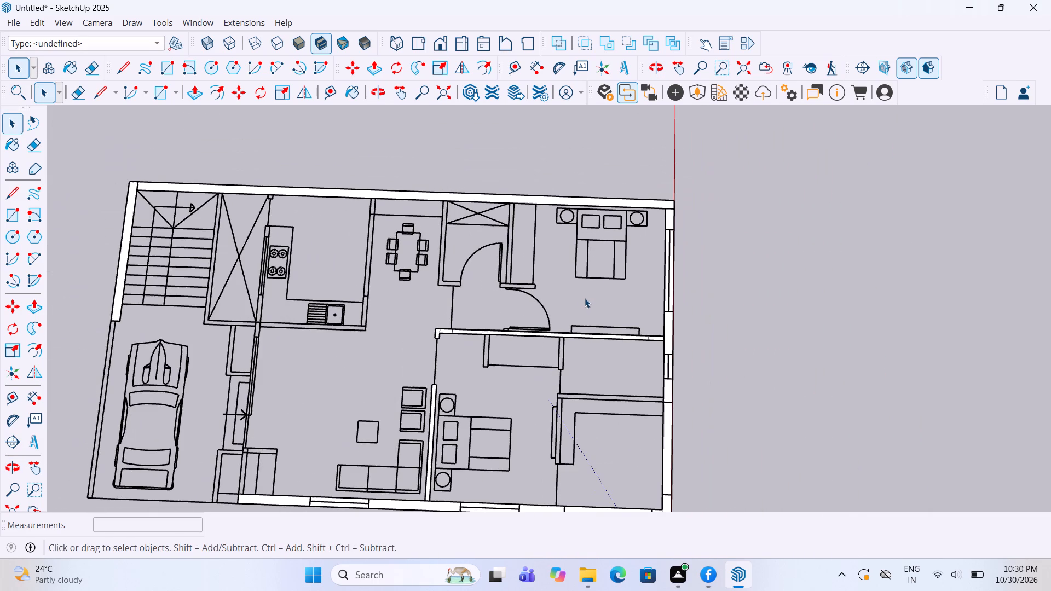
{"action": "scroll", "coordinate": [270, 184], "scroll_direction": "up", "scroll_amount": 4}
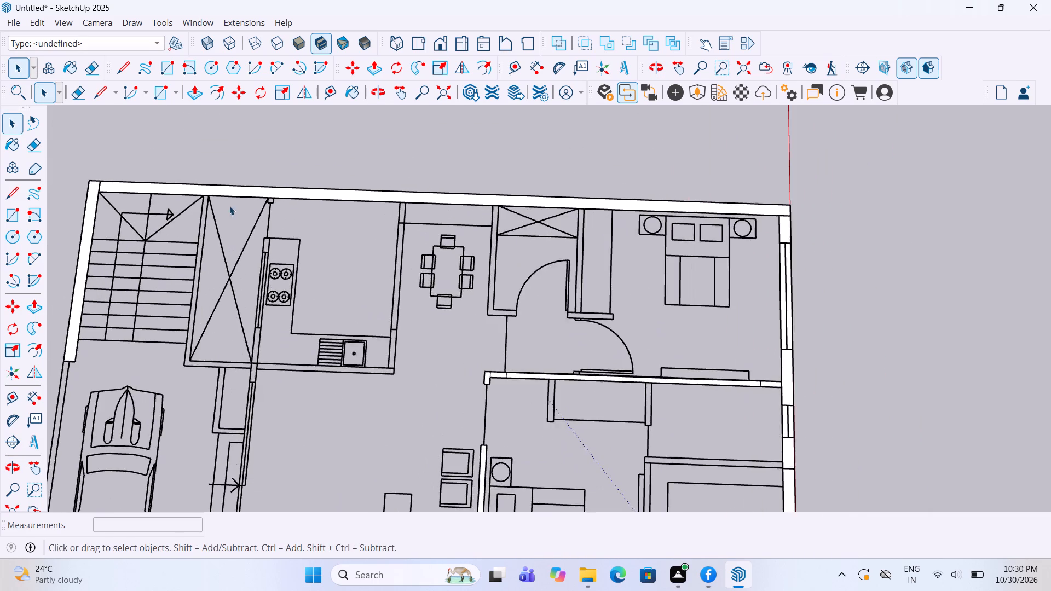
{"action": "scroll", "coordinate": [175, 222], "scroll_direction": "up", "scroll_amount": 3}
{"action": "left_click", "coordinate": [20, 215]}
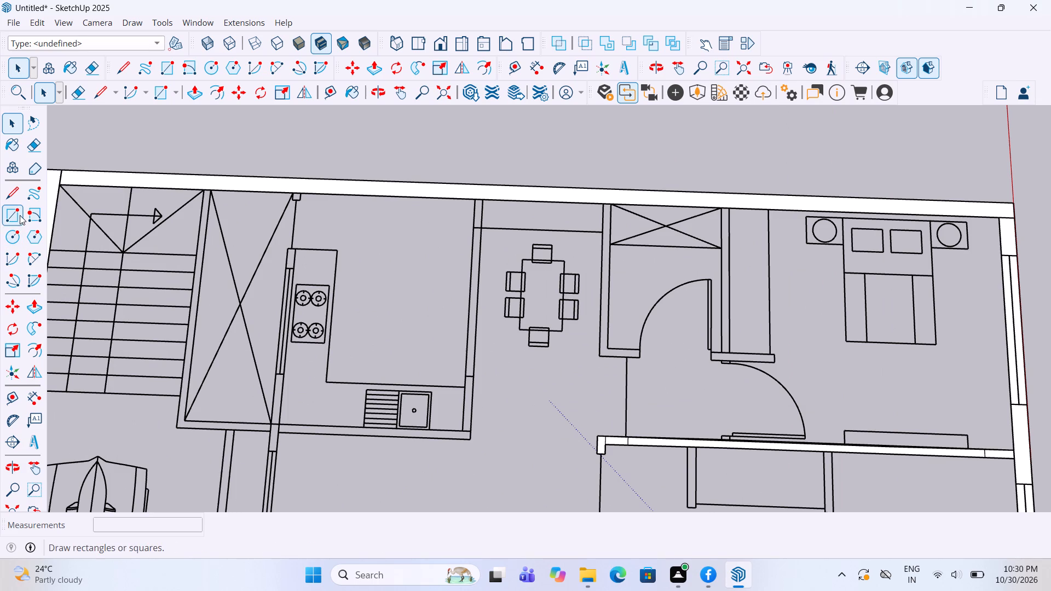
{"action": "scroll", "coordinate": [180, 437], "scroll_direction": "up", "scroll_amount": 3}
{"action": "left_click", "coordinate": [181, 423]}
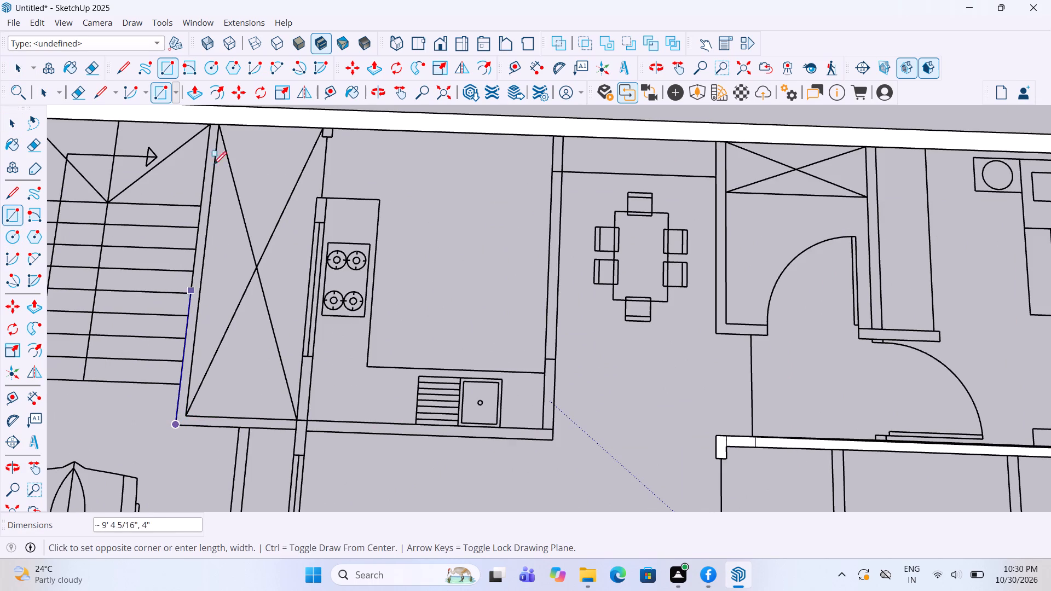
{"action": "left_click", "coordinate": [223, 126]}
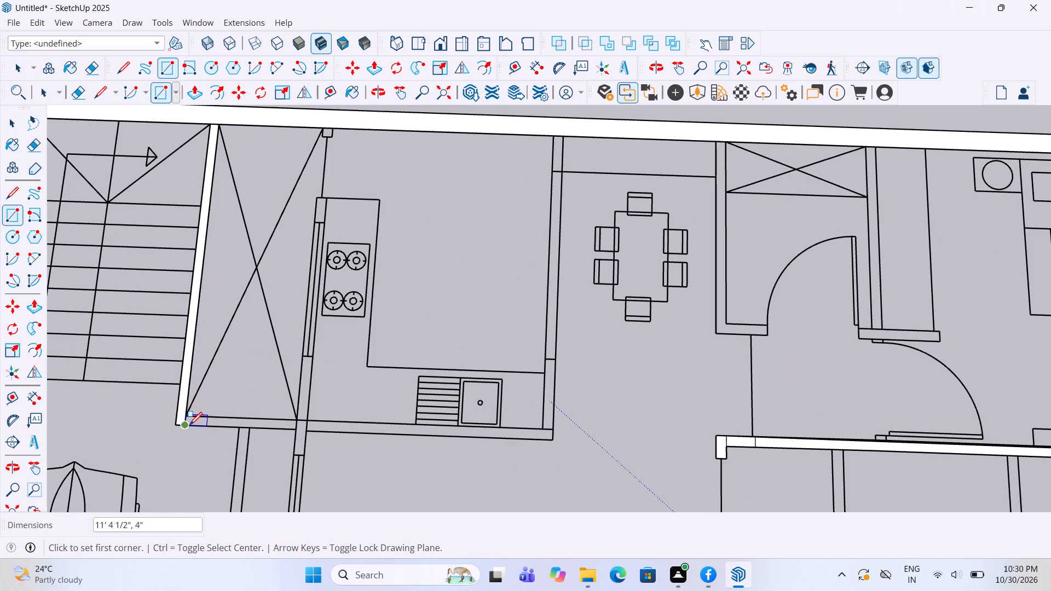
Draw a rectangle about 4' by 4" over the shaft's short wall, from the staircase wall to the kitchen-side wall.
{"action": "left_click", "coordinate": [184, 426]}
{"action": "scroll", "coordinate": [303, 424], "scroll_direction": "up", "scroll_amount": 4}
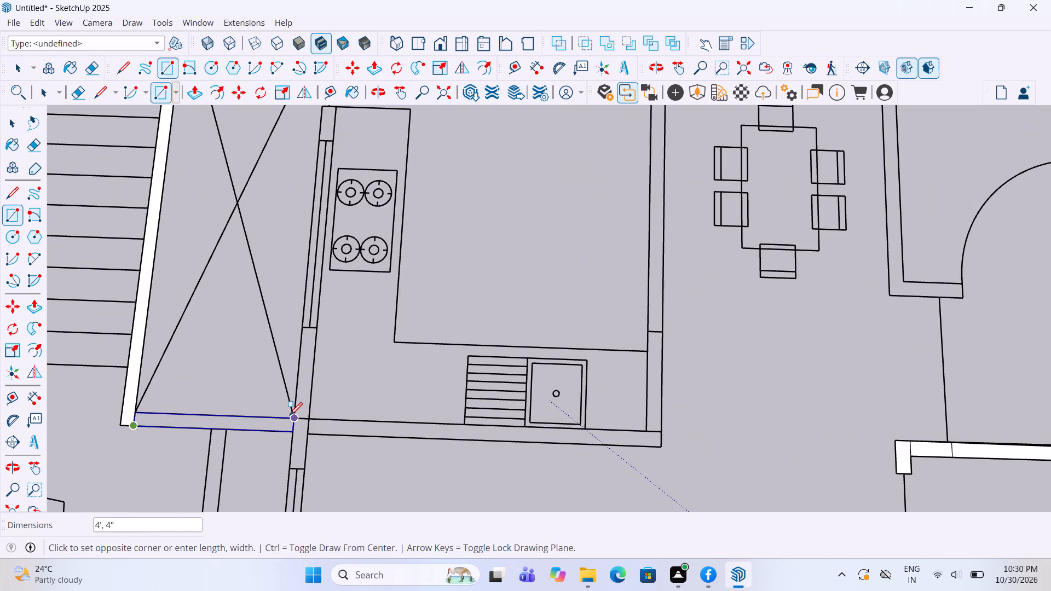
{"action": "left_click", "coordinate": [290, 416]}
Draw a rectangle about 3' 6 5/16" by 4 1/2" over the shaft-kitchen wall, from below the kitchen corner to the window's near end.
{"action": "left_click", "coordinate": [288, 468]}
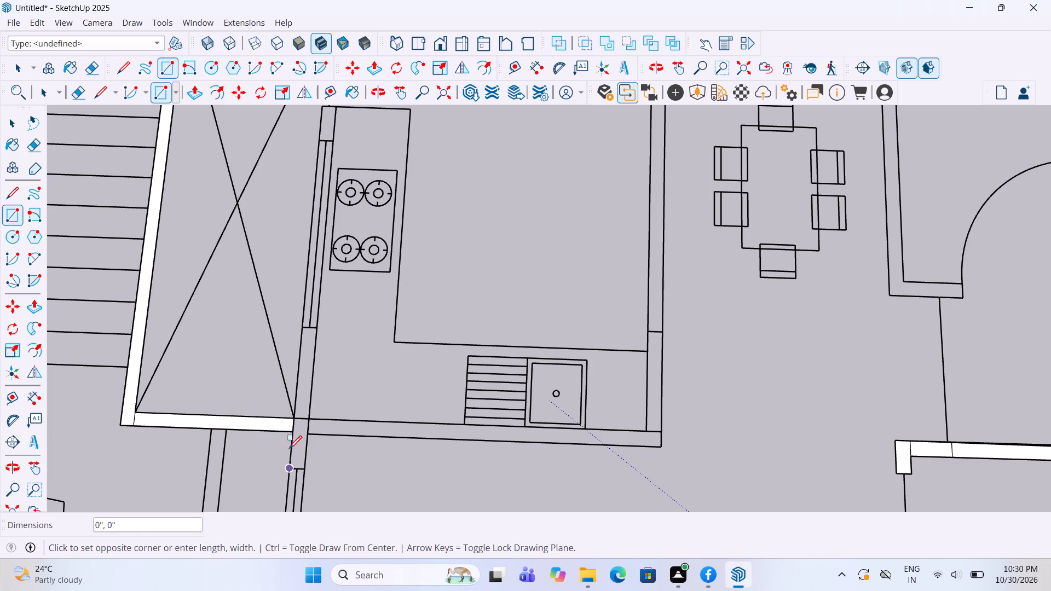
{"action": "left_click", "coordinate": [316, 324]}
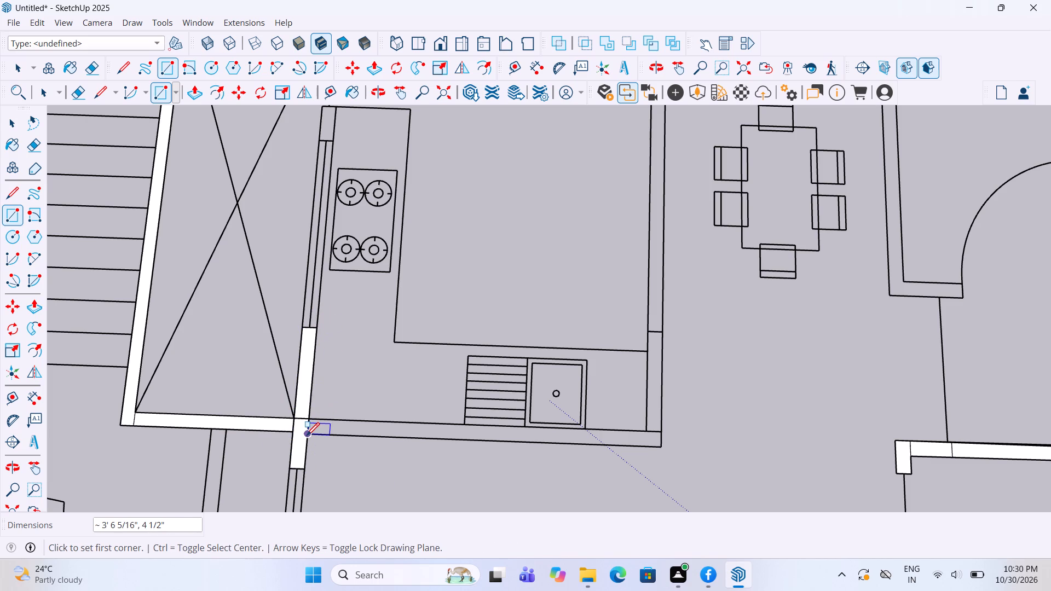
Draw a rectangle about 8' 10" by 4 1/2" over the kitchen wall behind the sink.
{"action": "left_click", "coordinate": [307, 437]}
{"action": "left_click", "coordinate": [661, 431]}
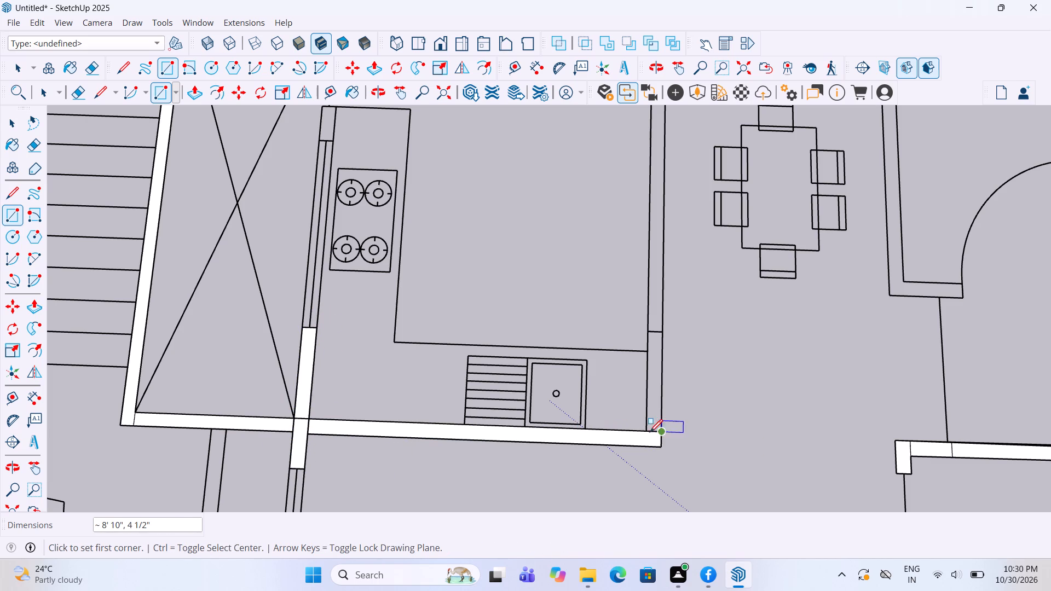
Draw a rectangle over the short kitchen wall piece running from the sink-side corner to the break line facing the dining area.
{"action": "left_click", "coordinate": [646, 432]}
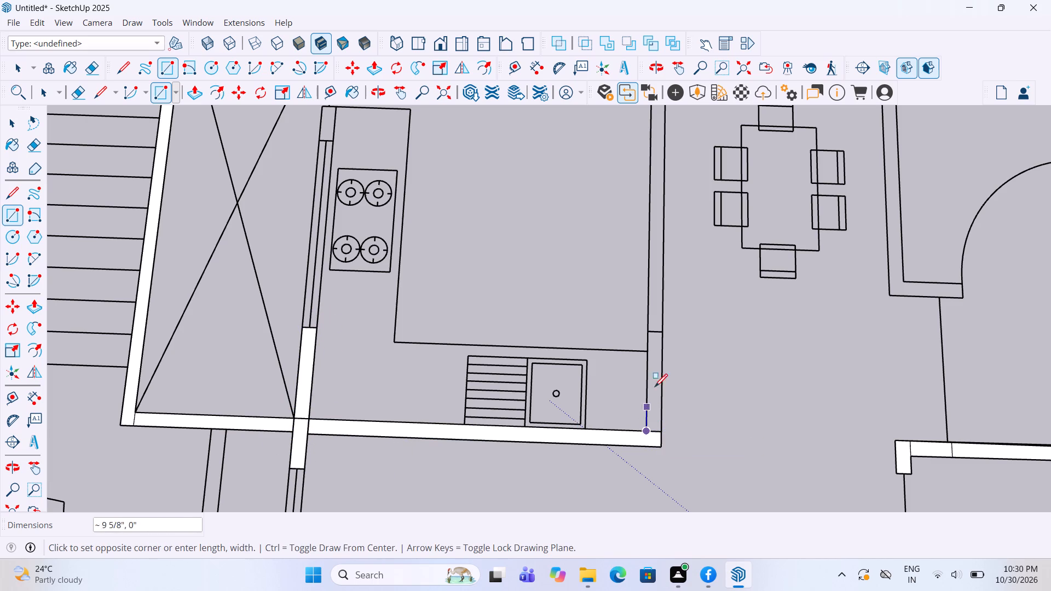
{"action": "left_click", "coordinate": [665, 333]}
Draw a rectangle about 4 1/2" by 4 1/4" over the small wall stub at the outer wall between shaft and kitchen.
{"action": "scroll", "coordinate": [626, 455], "scroll_direction": "down", "scroll_amount": 5}
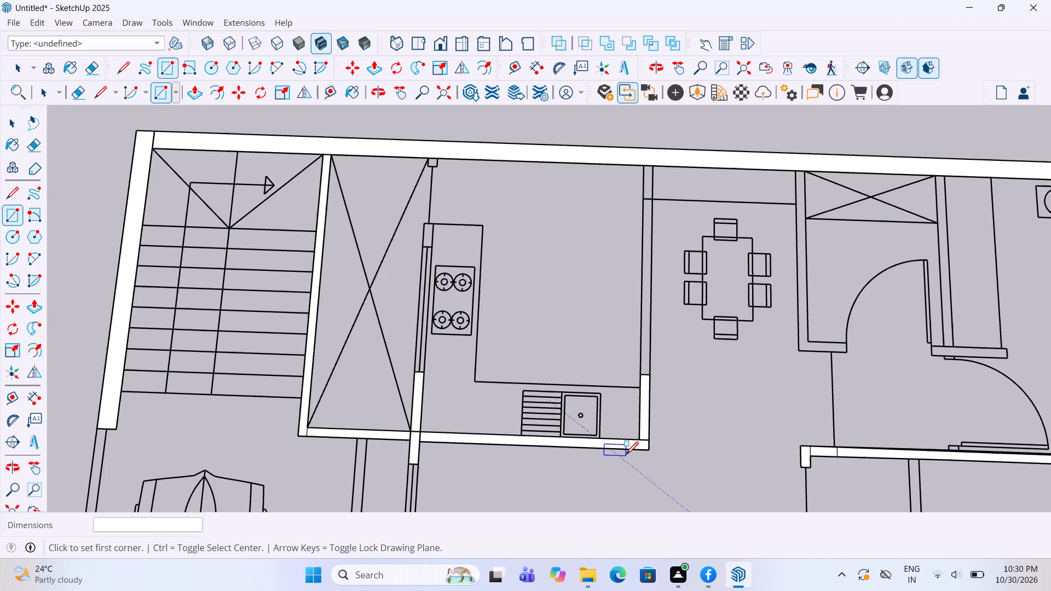
{"action": "scroll", "coordinate": [626, 457], "scroll_direction": "down", "scroll_amount": 5}
{"action": "scroll", "coordinate": [503, 282], "scroll_direction": "up", "scroll_amount": 6}
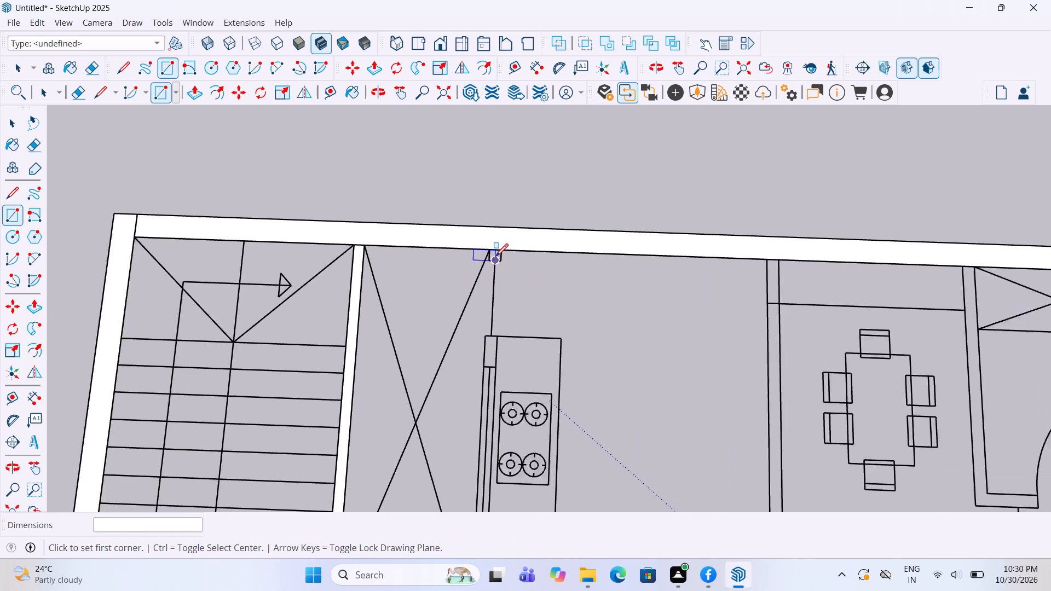
{"action": "scroll", "coordinate": [495, 258], "scroll_direction": "up", "scroll_amount": 2}
{"action": "left_click", "coordinate": [492, 251]}
{"action": "left_click", "coordinate": [502, 264]}
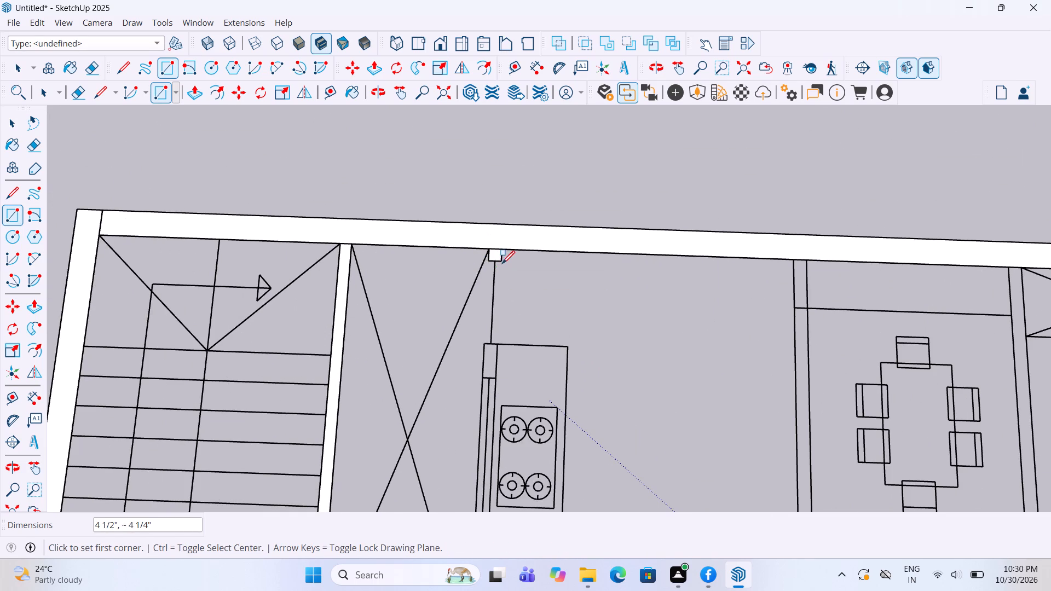
Draw a rectangle about 11 5/8" by 4 1/2" over the wall piece between the kitchen door opening and the window.
{"action": "left_click", "coordinate": [483, 344]}
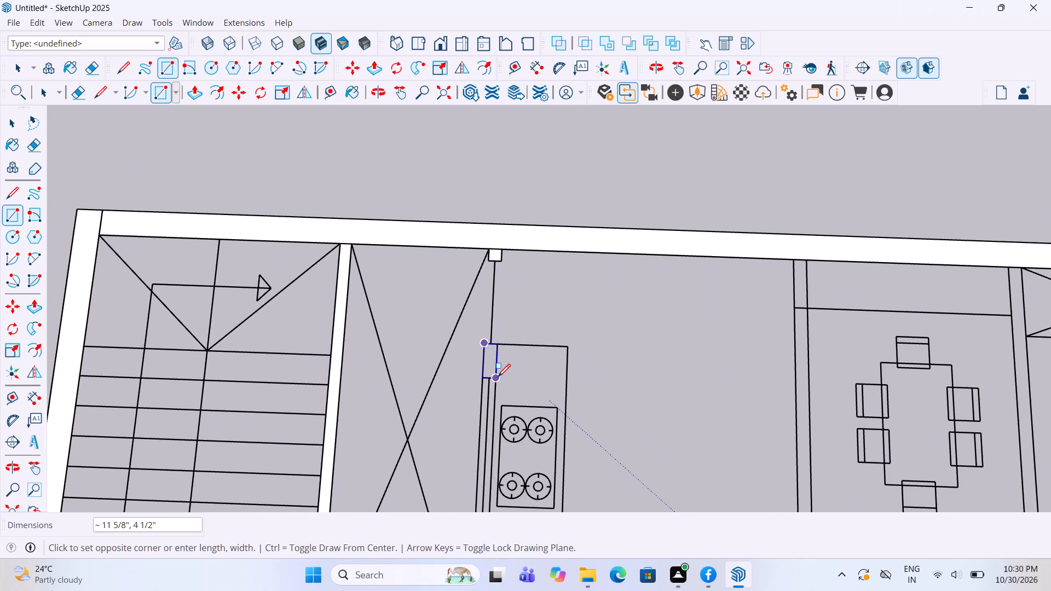
{"action": "left_click", "coordinate": [498, 378]}
Draw a rectangle about 5' 3/16" by 4 1/2" over the kitchen window opening beside the stove.
{"action": "left_click", "coordinate": [481, 378]}
{"action": "scroll", "coordinate": [481, 375], "scroll_direction": "down", "scroll_amount": 6}
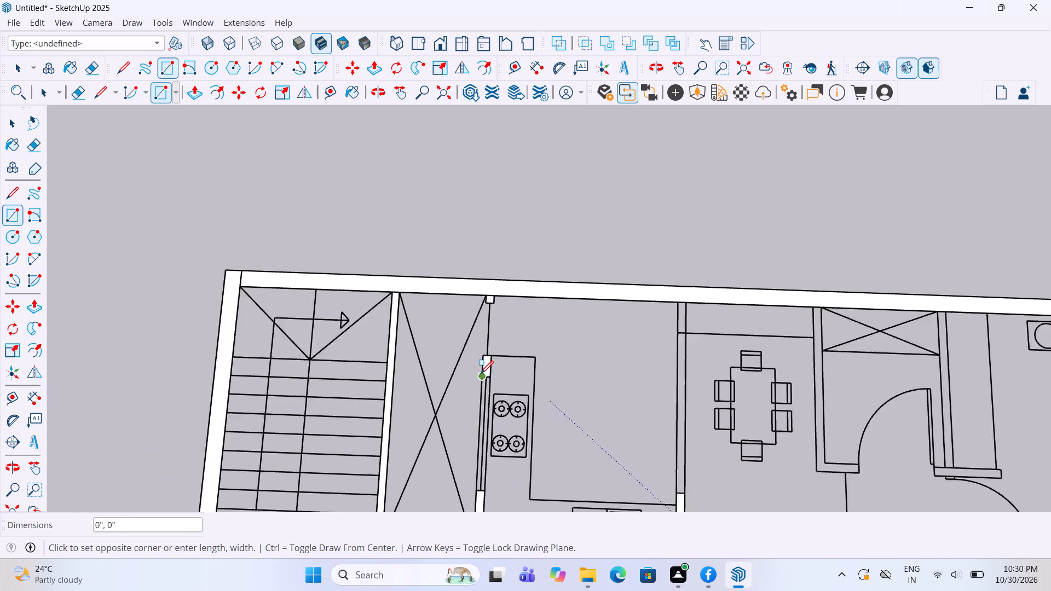
{"action": "scroll", "coordinate": [481, 375], "scroll_direction": "down", "scroll_amount": 3}
{"action": "scroll", "coordinate": [472, 449], "scroll_direction": "up", "scroll_amount": 5}
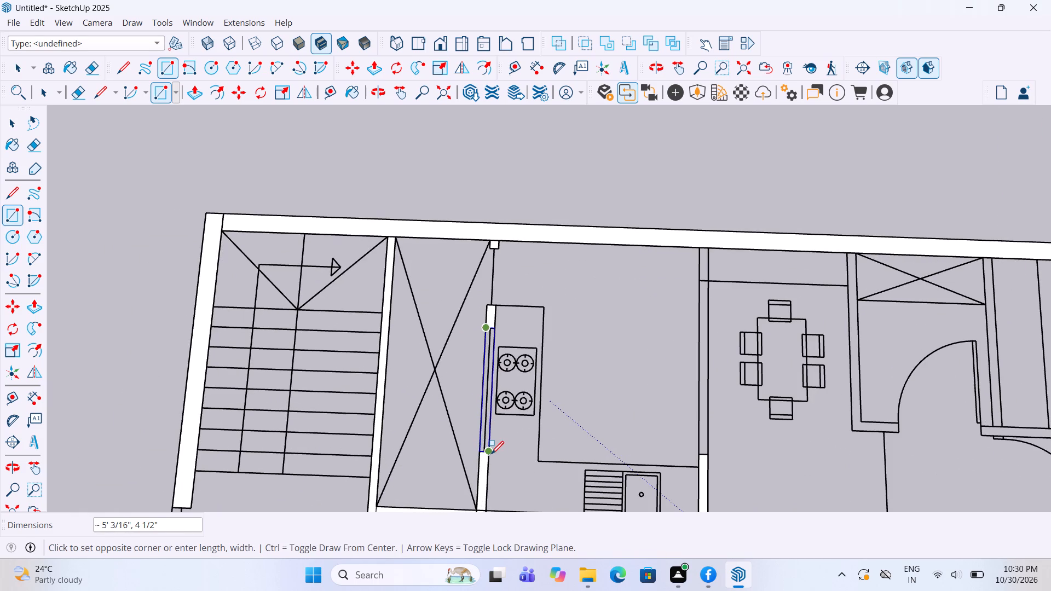
{"action": "left_click", "coordinate": [491, 455]}
Draw a rectangle over the kitchen-dining wall stub, from the outer wall to the line crossing the dining area.
{"action": "left_click", "coordinate": [699, 247]}
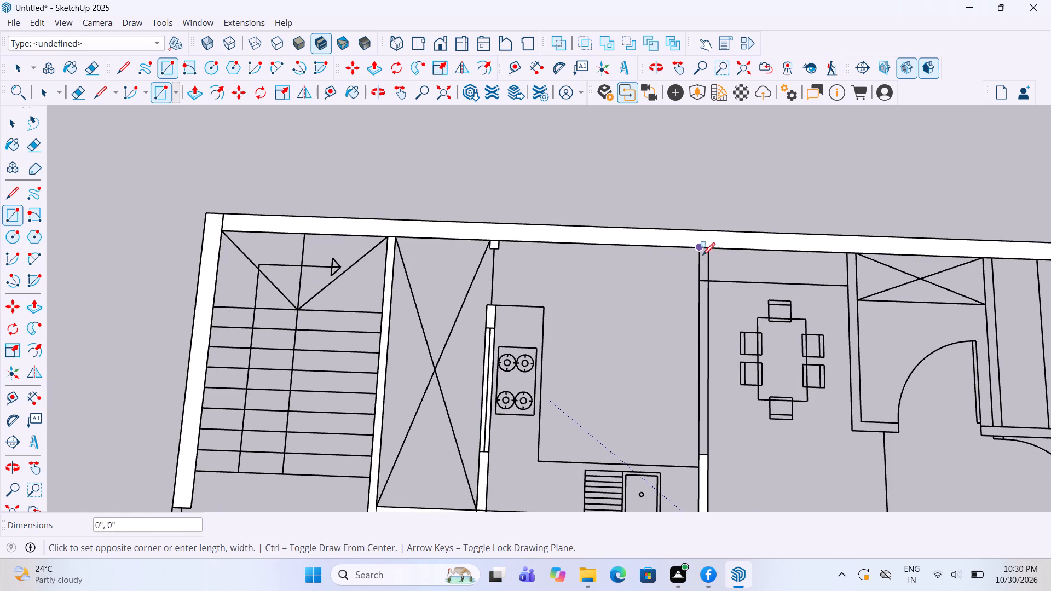
{"action": "scroll", "coordinate": [710, 287], "scroll_direction": "down", "scroll_amount": 4}
{"action": "middle_click_drag", "start_coordinate": [719, 412], "coordinate": [695, 412]}
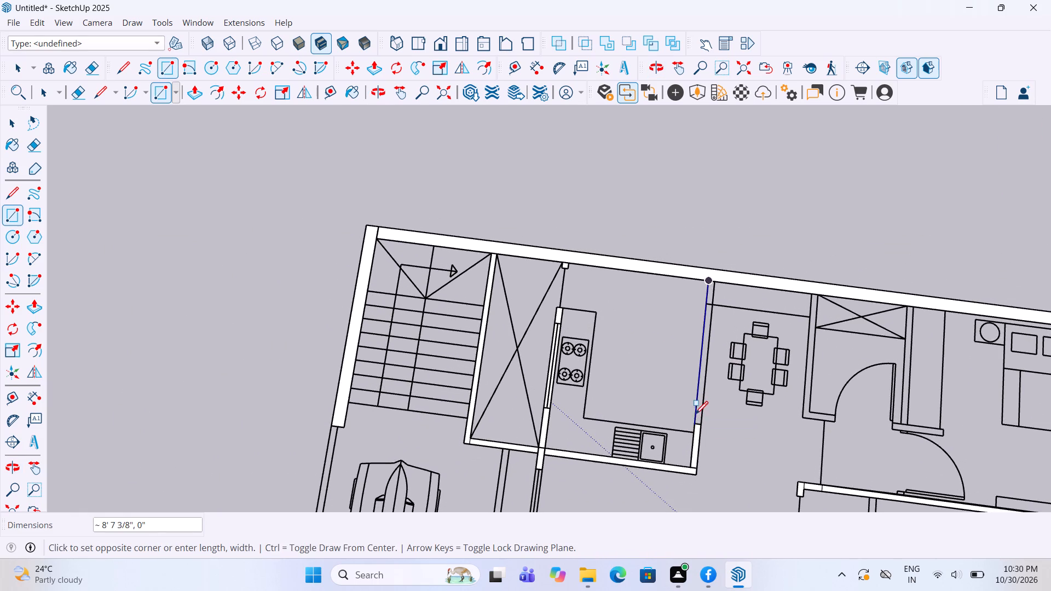
{"action": "scroll", "coordinate": [696, 419], "scroll_direction": "up", "scroll_amount": 3}
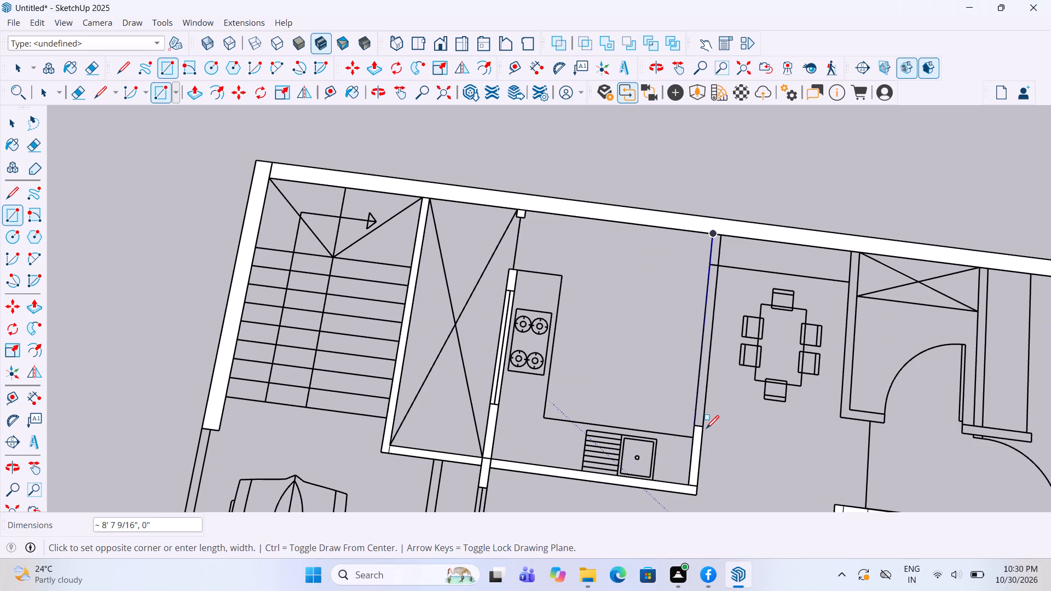
{"action": "scroll", "coordinate": [651, 264], "scroll_direction": "down", "scroll_amount": 4}
{"action": "scroll", "coordinate": [704, 262], "scroll_direction": "up", "scroll_amount": 4}
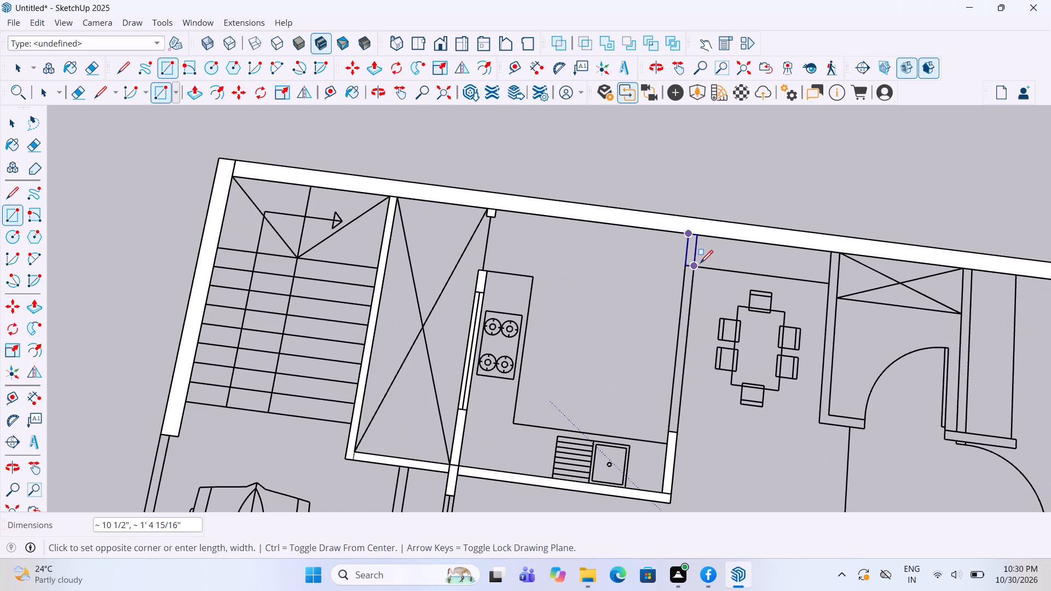
{"action": "left_click", "coordinate": [700, 264]}
{"action": "scroll", "coordinate": [640, 233], "scroll_direction": "down", "scroll_amount": 3}
{"action": "key", "text": "Escape"}
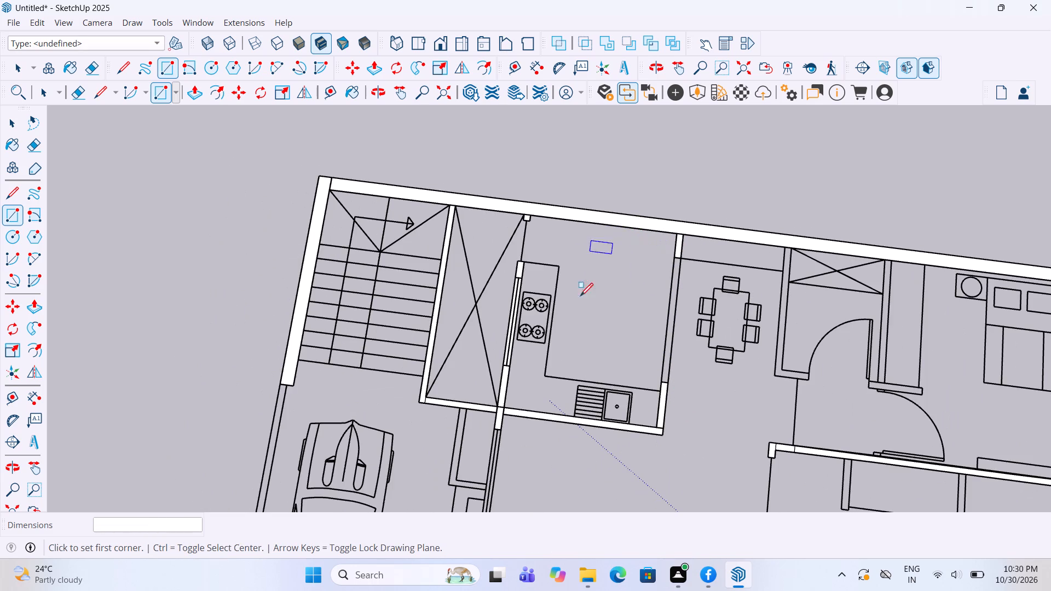
Draw a 4 1/2" by 7' rectangle over the wall between the dining area and the small room with the crossed duct.
{"action": "middle_click_drag", "start_coordinate": [640, 349], "coordinate": [673, 303]}
{"action": "scroll", "coordinate": [594, 332], "scroll_direction": "down", "scroll_amount": 5}
{"action": "key", "text": "space"}
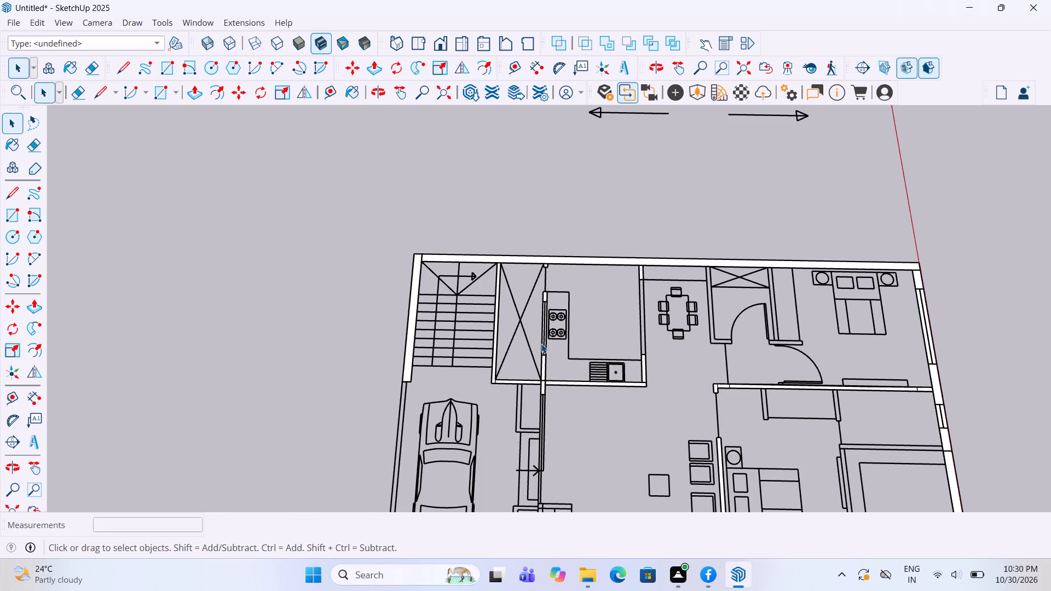
{"action": "scroll", "coordinate": [542, 371], "scroll_direction": "down", "scroll_amount": 3}
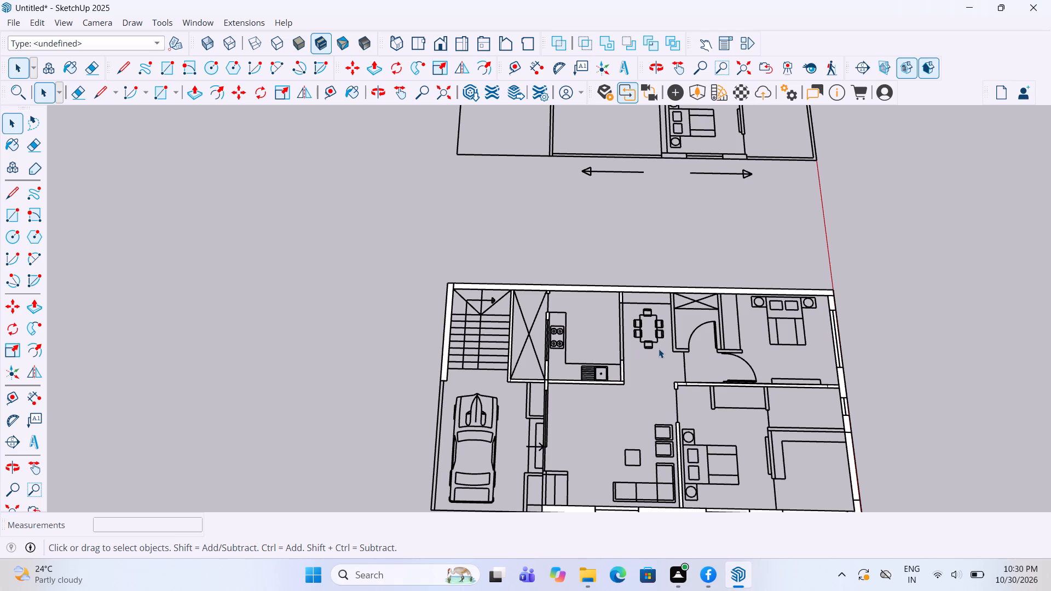
{"action": "scroll", "coordinate": [708, 318], "scroll_direction": "up", "scroll_amount": 7}
{"action": "middle_click_drag", "start_coordinate": [692, 312], "coordinate": [680, 304]}
{"action": "scroll", "coordinate": [657, 334], "scroll_direction": "up", "scroll_amount": 1}
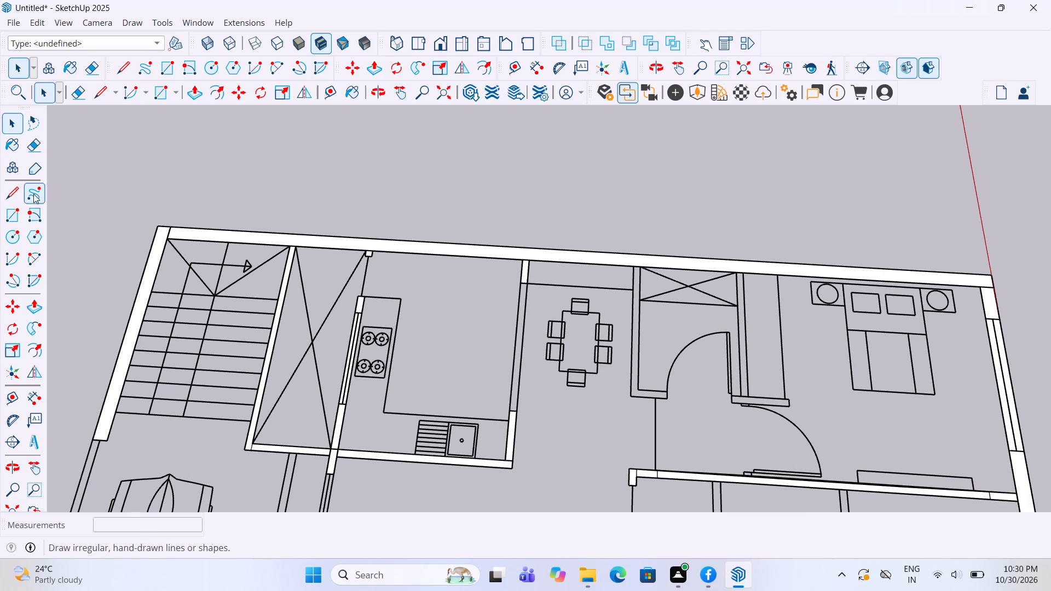
{"action": "left_click", "coordinate": [21, 215]}
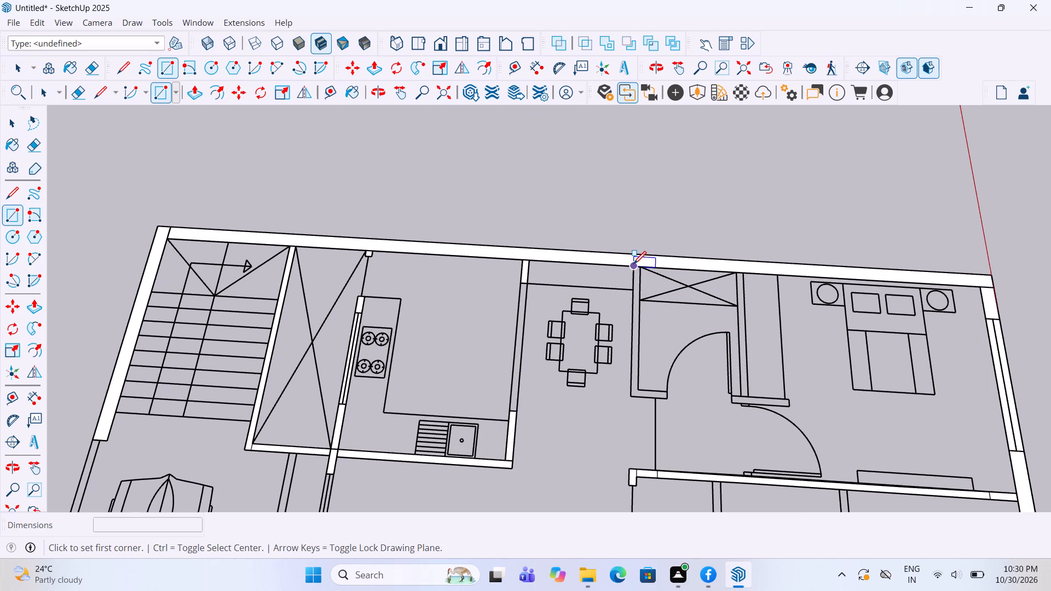
{"action": "left_click", "coordinate": [633, 265]}
{"action": "left_click", "coordinate": [642, 394]}
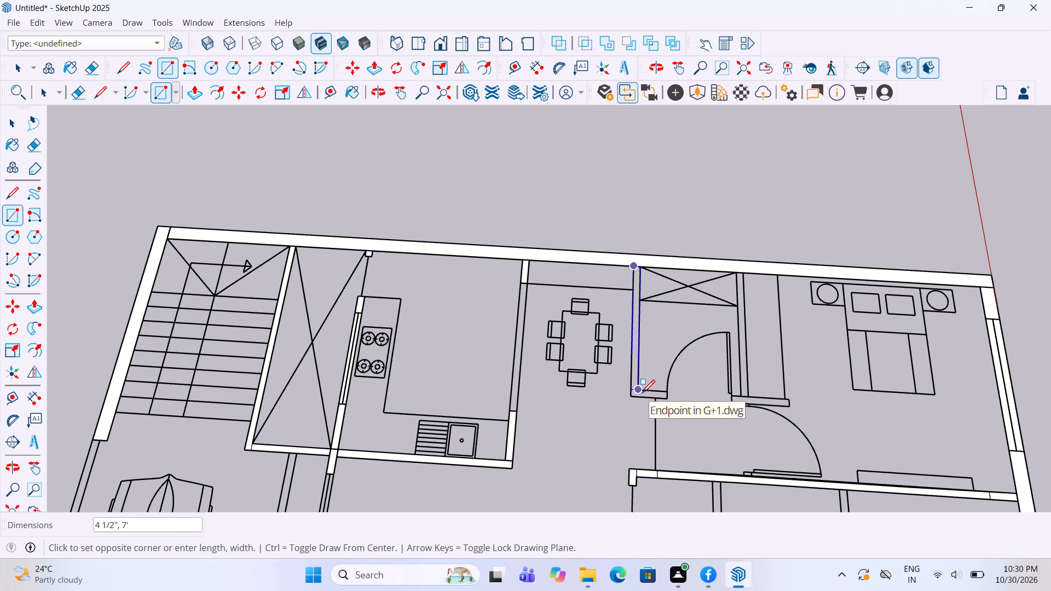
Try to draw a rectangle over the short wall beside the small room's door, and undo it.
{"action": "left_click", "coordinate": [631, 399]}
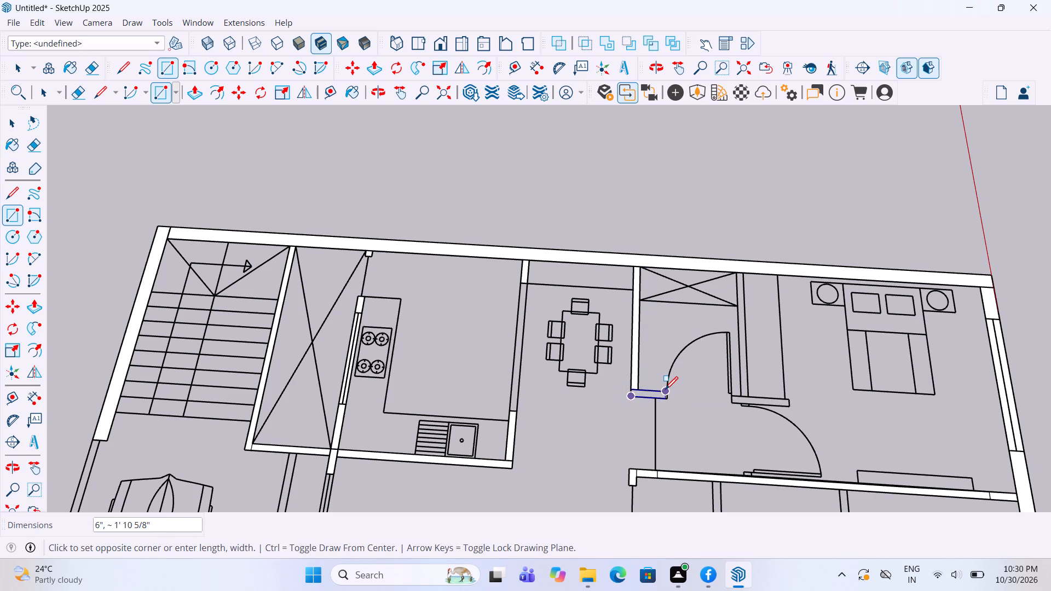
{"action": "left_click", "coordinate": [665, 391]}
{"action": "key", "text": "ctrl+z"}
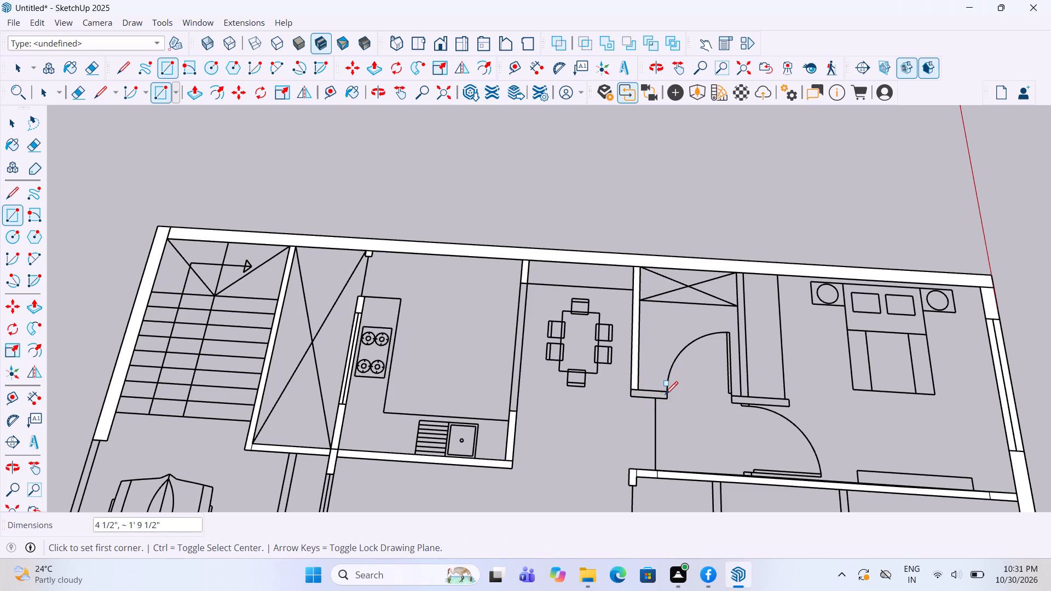
Draw a rectangle 4 1/2" by about 1' 10 5/8" over the short wall beside the small room's door, including its corner.
{"action": "scroll", "coordinate": [665, 396], "scroll_direction": "up", "scroll_amount": 4}
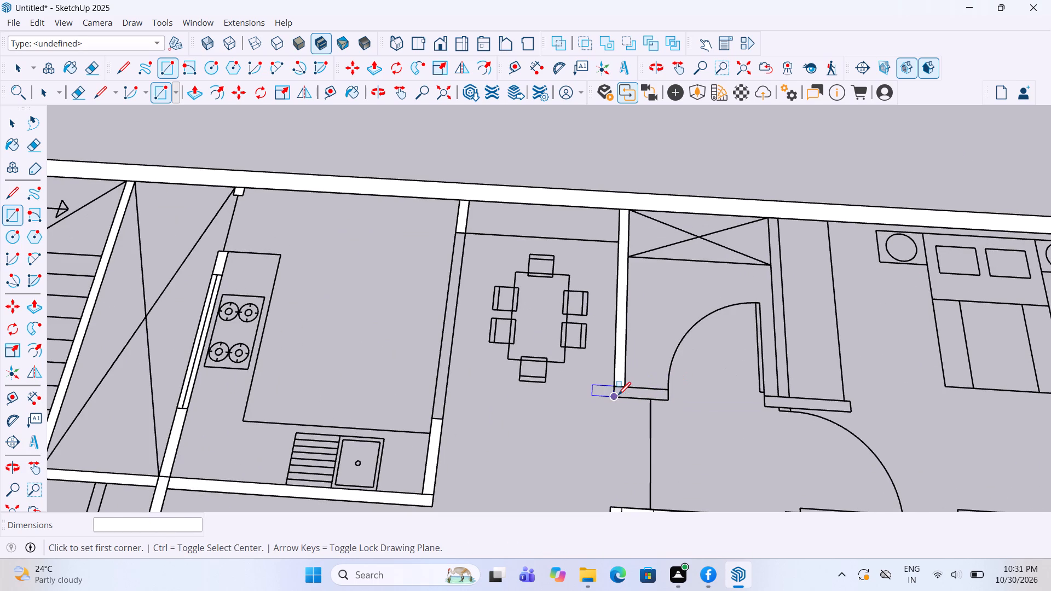
{"action": "left_click", "coordinate": [618, 395]}
{"action": "scroll", "coordinate": [665, 389], "scroll_direction": "up", "scroll_amount": 4}
{"action": "left_click", "coordinate": [670, 387]}
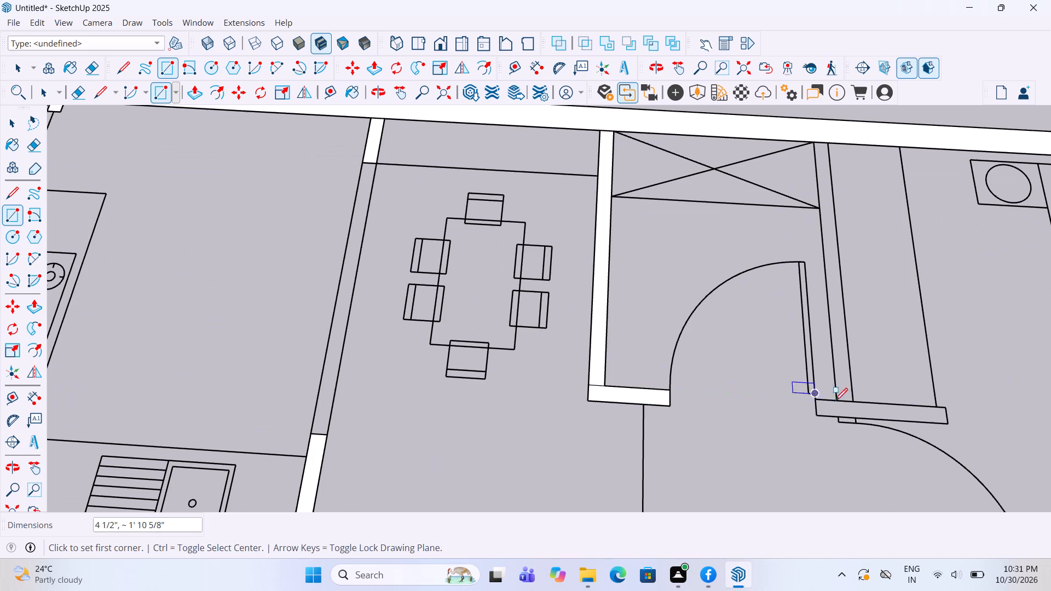
Draw a rectangle 4 1/2" by about 2' 11 9/16" over the short wall between the small room's door and the wardrobe end.
{"action": "left_click", "coordinate": [818, 418]}
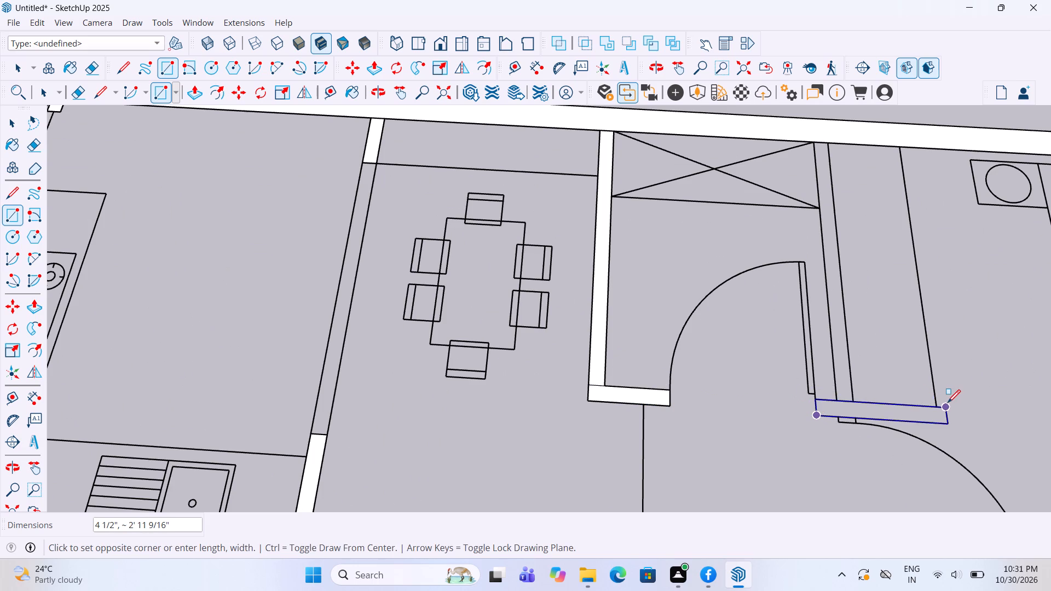
{"action": "left_click", "coordinate": [948, 404]}
Draw a 4 1/2" by 7' rectangle over the wall between the small room and the upper bedroom's wardrobe.
{"action": "left_click", "coordinate": [834, 402]}
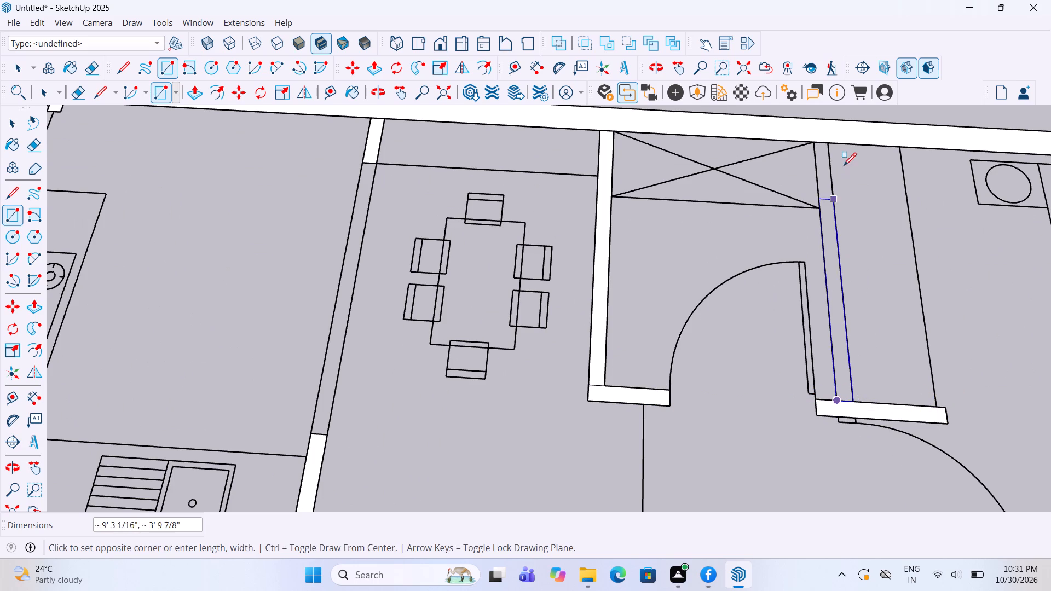
{"action": "left_click", "coordinate": [828, 146]}
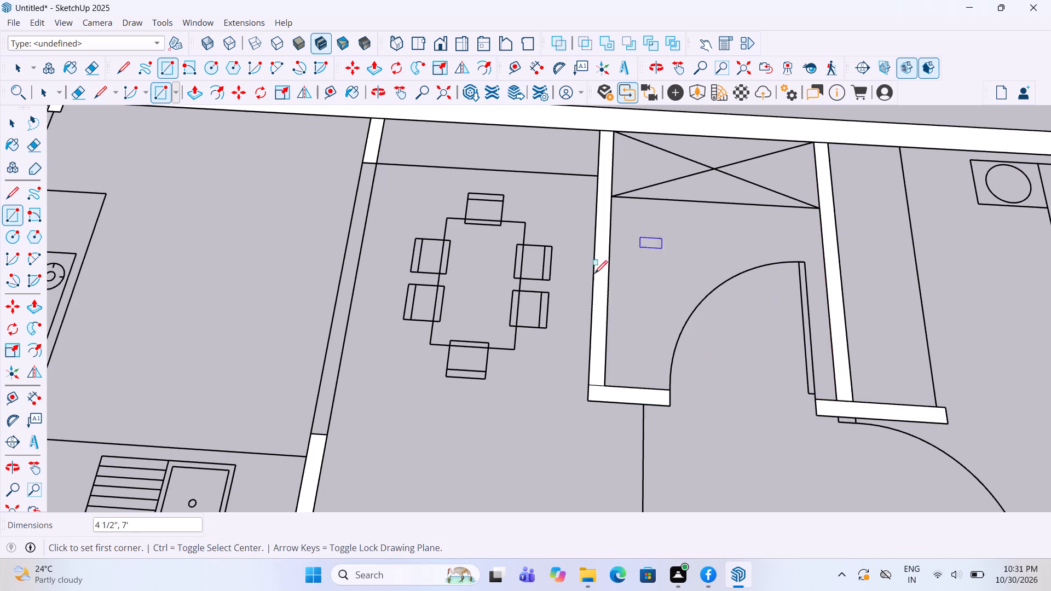
Draw a 4 1/2" by 8' 8 1/2" rectangle over the cross wall beside the L-shaped counter, ending at the outer wall.
{"action": "scroll", "coordinate": [578, 296], "scroll_direction": "down", "scroll_amount": 16}
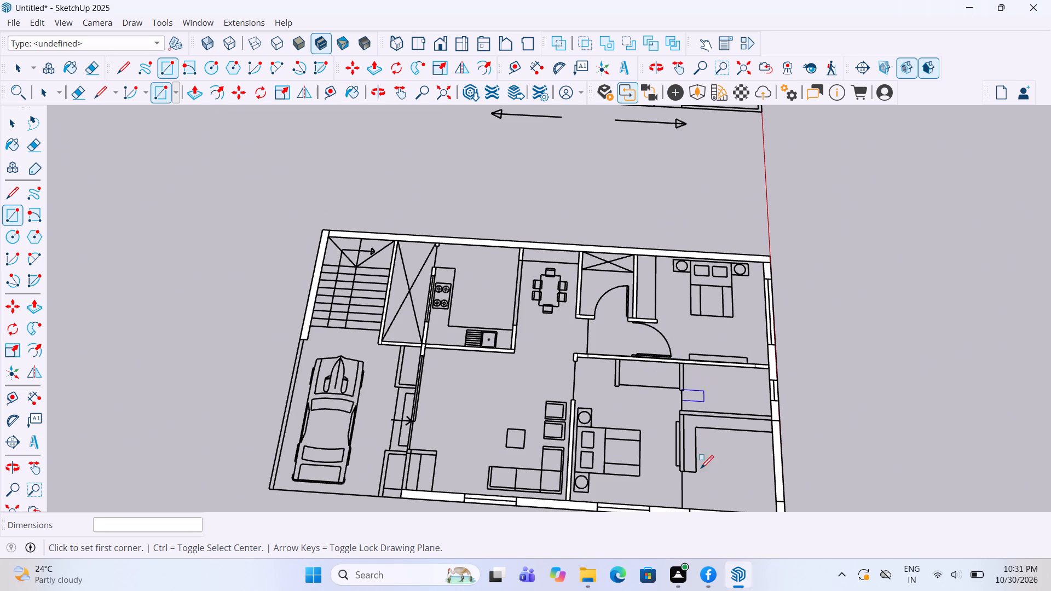
{"action": "scroll", "coordinate": [683, 348], "scroll_direction": "down", "scroll_amount": 3}
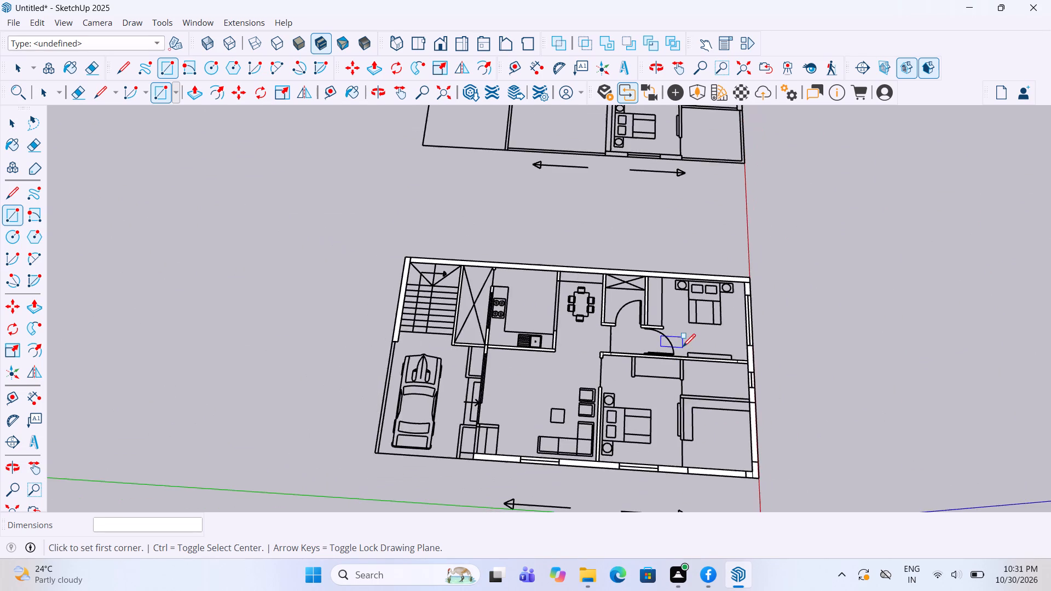
{"action": "scroll", "coordinate": [714, 431], "scroll_direction": "up", "scroll_amount": 4}
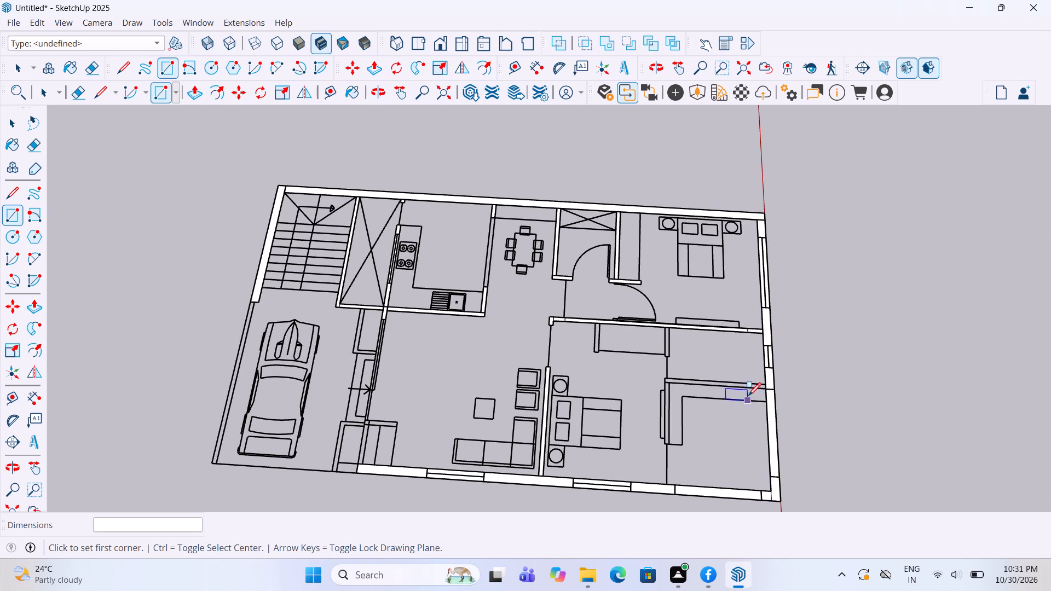
{"action": "scroll", "coordinate": [748, 397], "scroll_direction": "up", "scroll_amount": 4}
{"action": "scroll", "coordinate": [633, 391], "scroll_direction": "up", "scroll_amount": 4}
{"action": "left_click", "coordinate": [627, 372]}
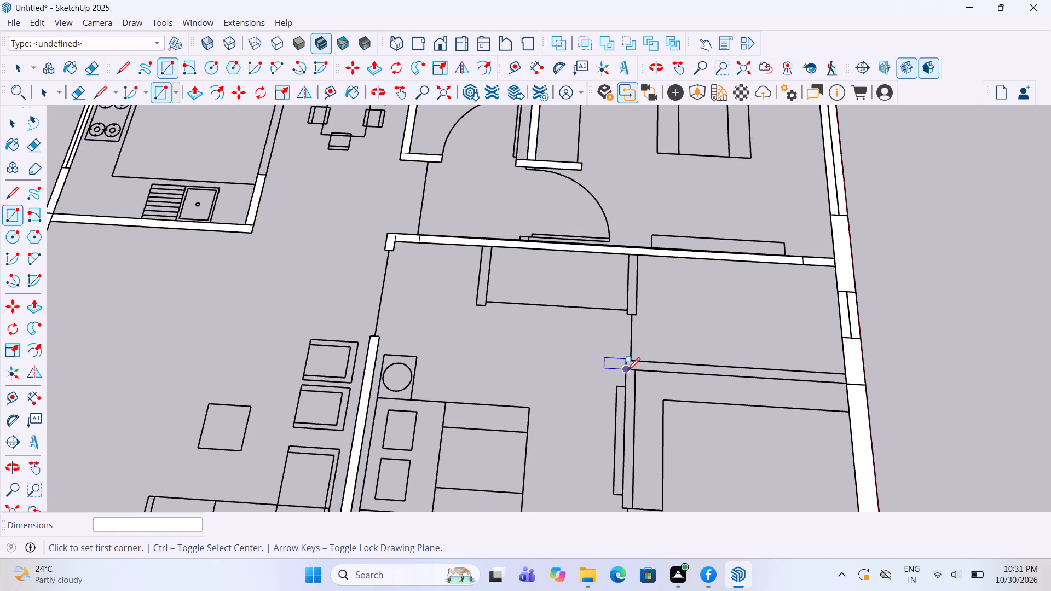
{"action": "left_click", "coordinate": [839, 371]}
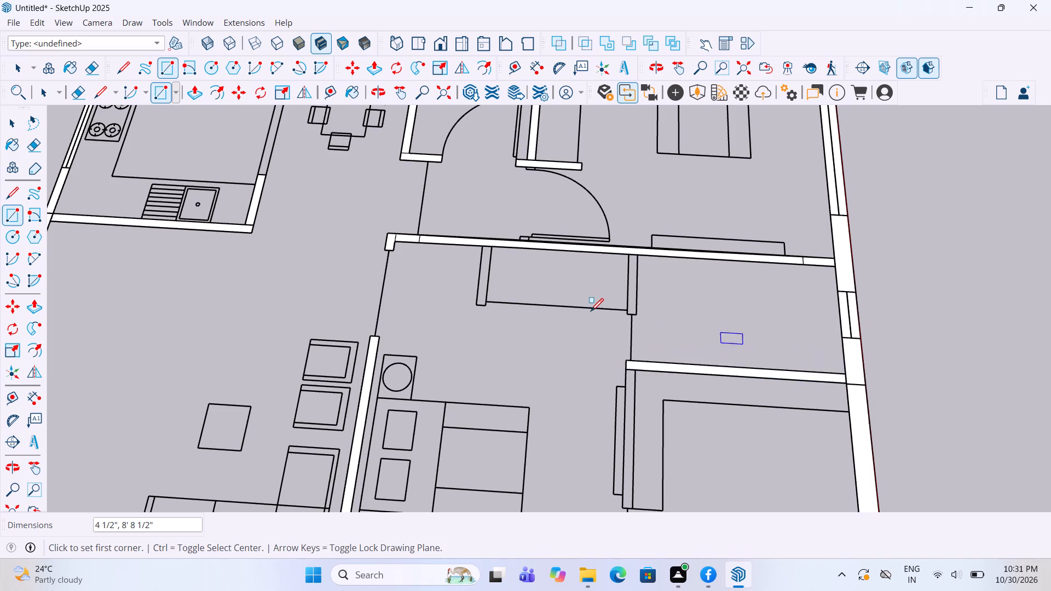
Draw a rectangle about 5' 3 1/2" by 4 1/2" over the wall between the lower bedroom and the L-shaped counter room.
{"action": "scroll", "coordinate": [591, 312], "scroll_direction": "down", "scroll_amount": 4}
{"action": "middle_click_drag", "start_coordinate": [591, 312], "coordinate": [598, 325]}
{"action": "scroll", "coordinate": [642, 419], "scroll_direction": "up", "scroll_amount": 3}
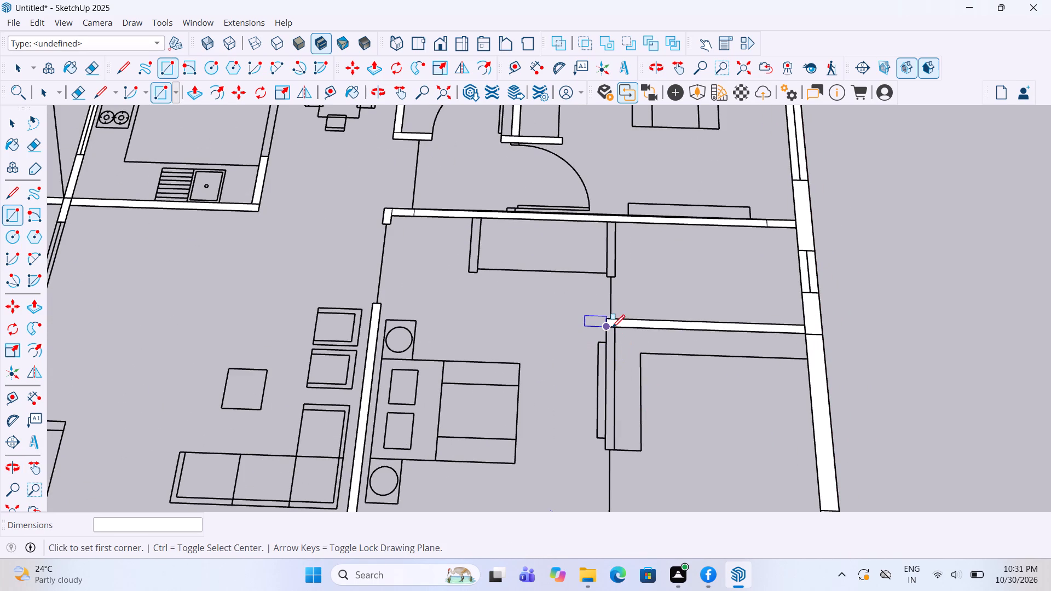
{"action": "left_click", "coordinate": [609, 326]}
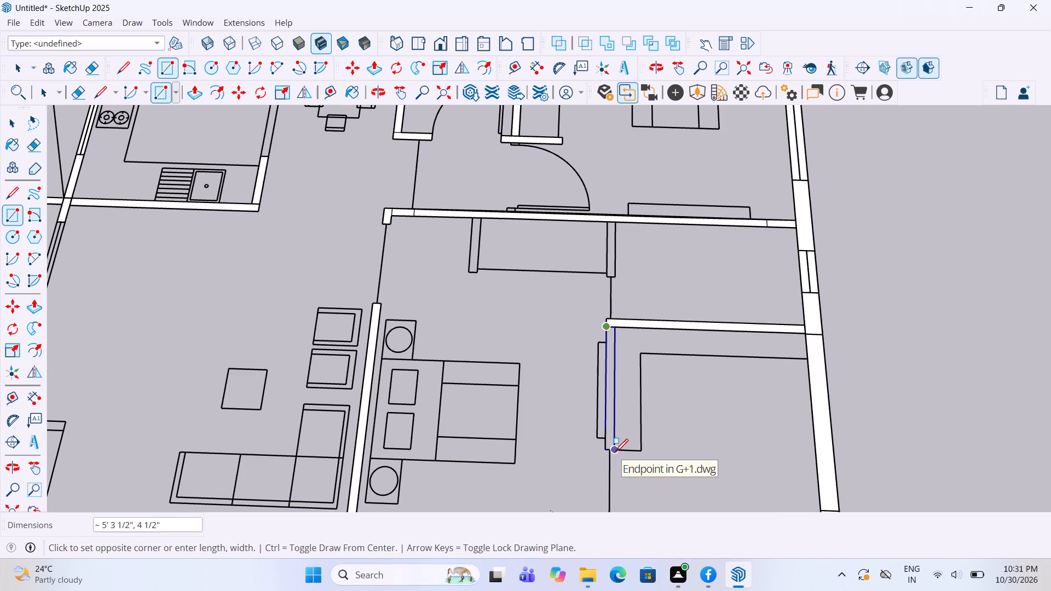
{"action": "left_click", "coordinate": [615, 453]}
{"action": "scroll", "coordinate": [665, 383], "scroll_direction": "down", "scroll_amount": 5}
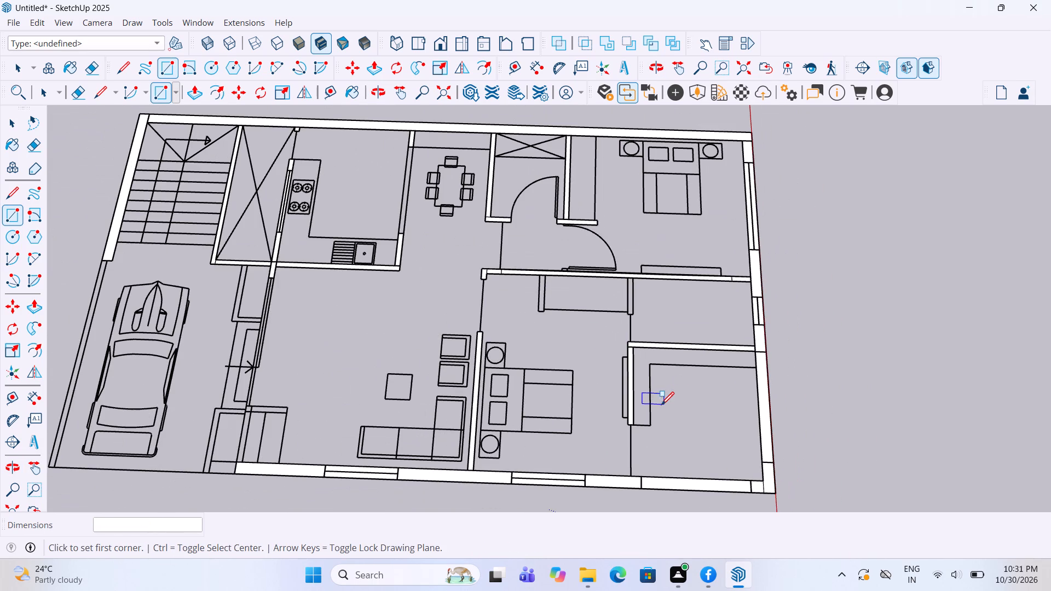
Draw a rectangle about 6' 5 3/8" by 4 1/2" over the living room's front window strip, from the kitchen corner to the entrance arrow.
{"action": "scroll", "coordinate": [539, 332], "scroll_direction": "down", "scroll_amount": 4}
{"action": "scroll", "coordinate": [362, 366], "scroll_direction": "up", "scroll_amount": 4}
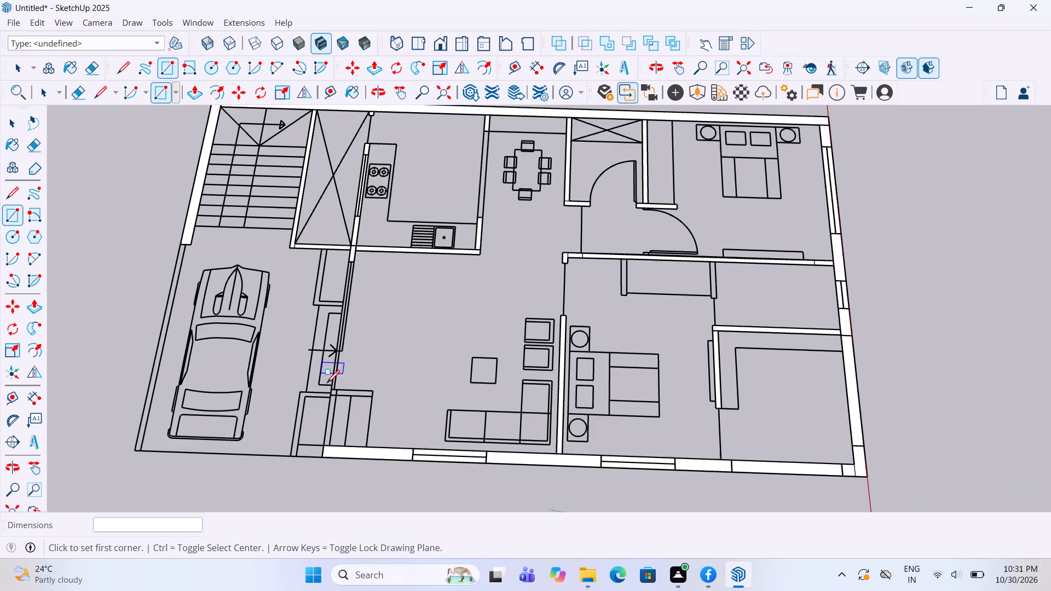
{"action": "scroll", "coordinate": [327, 384], "scroll_direction": "up", "scroll_amount": 4}
{"action": "scroll", "coordinate": [327, 385], "scroll_direction": "down", "scroll_amount": 2}
{"action": "middle_click_drag", "start_coordinate": [376, 379], "coordinate": [565, 329]}
{"action": "scroll", "coordinate": [567, 312], "scroll_direction": "down", "scroll_amount": 2}
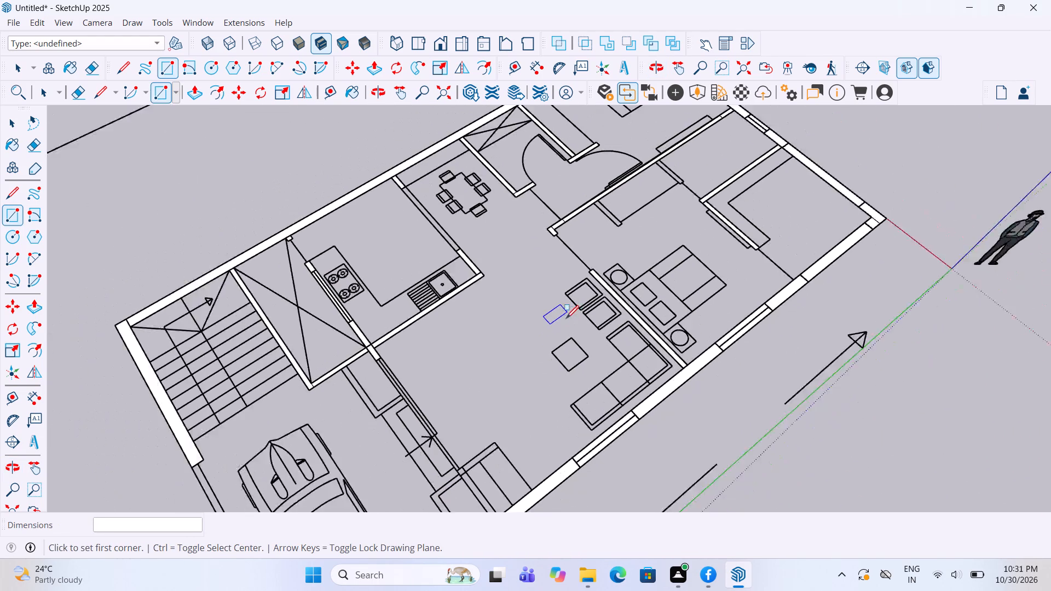
{"action": "scroll", "coordinate": [566, 320], "scroll_direction": "down", "scroll_amount": 2}
{"action": "middle_click_drag", "start_coordinate": [490, 392], "coordinate": [710, 352]}
{"action": "scroll", "coordinate": [550, 444], "scroll_direction": "up", "scroll_amount": 2}
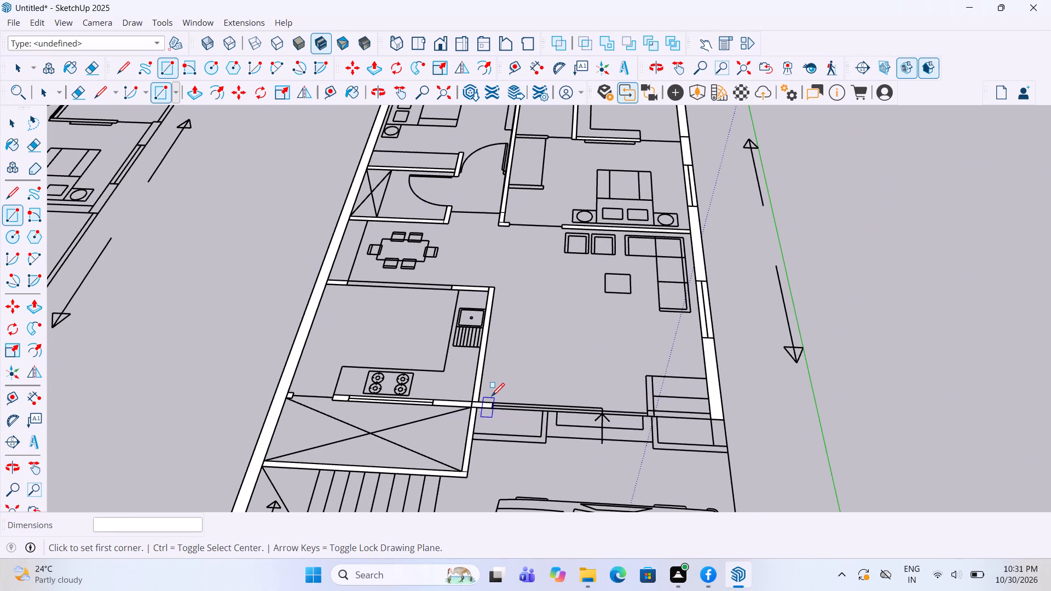
{"action": "scroll", "coordinate": [492, 397], "scroll_direction": "up", "scroll_amount": 8}
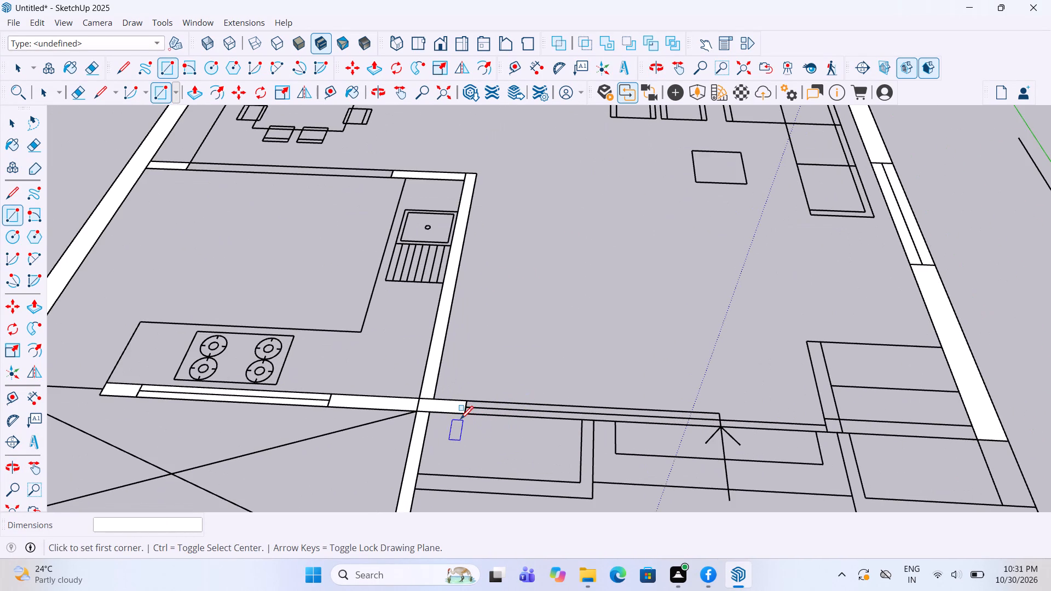
{"action": "left_click", "coordinate": [468, 414]}
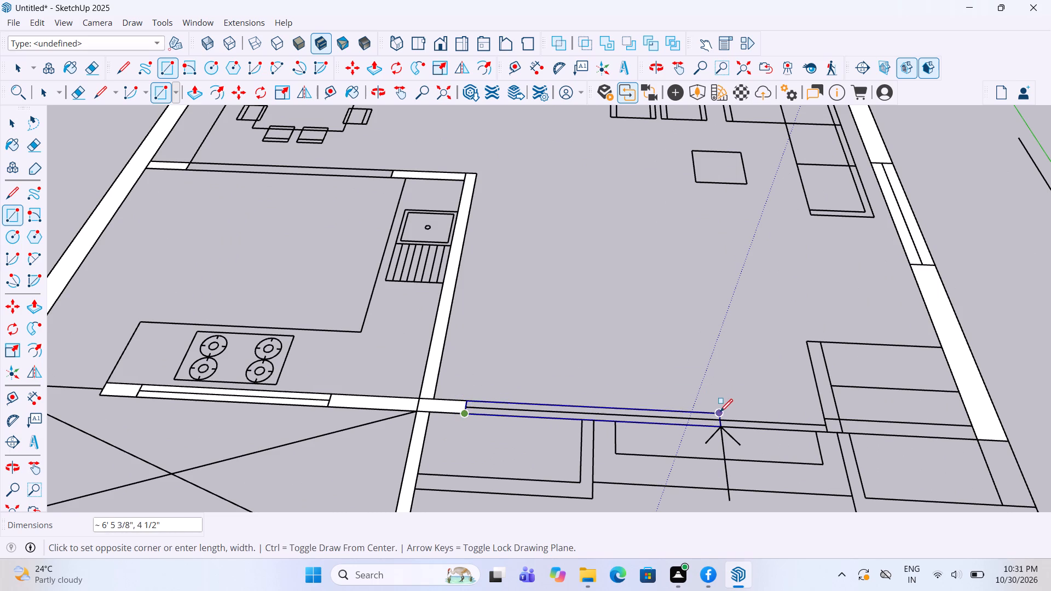
{"action": "left_click", "coordinate": [721, 413]}
Trace the two thin walls of the kitchen-side entrance recess with rectangles 4 1/2" by about 3' 10 7/16" and 2' 1/2" by about 3 9/16".
{"action": "scroll", "coordinate": [630, 344], "scroll_direction": "down", "scroll_amount": 5}
{"action": "scroll", "coordinate": [611, 445], "scroll_direction": "up", "scroll_amount": 3}
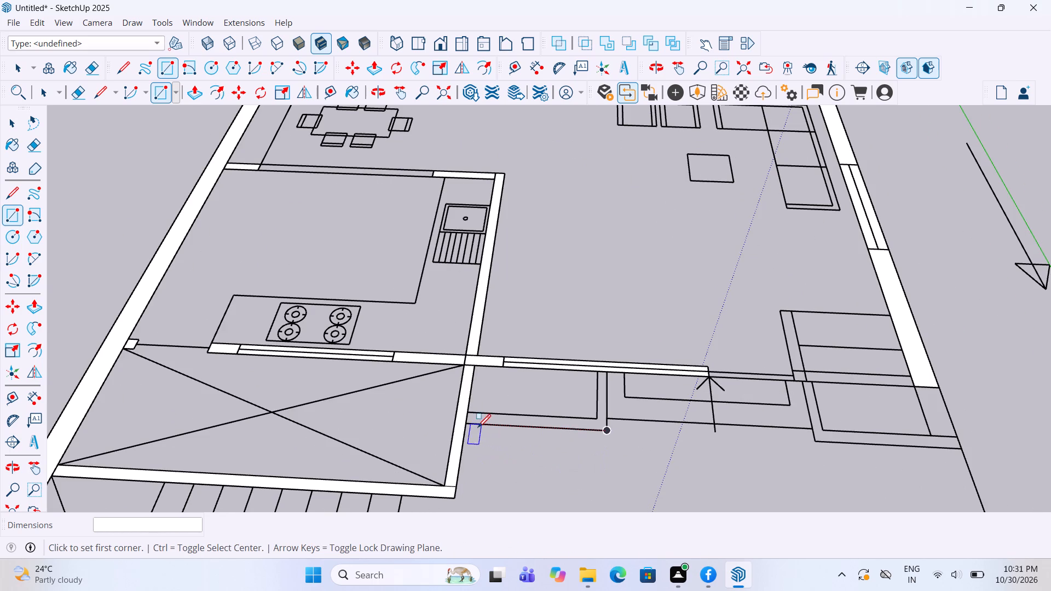
{"action": "left_click", "coordinate": [468, 426]}
{"action": "left_click", "coordinate": [595, 419]}
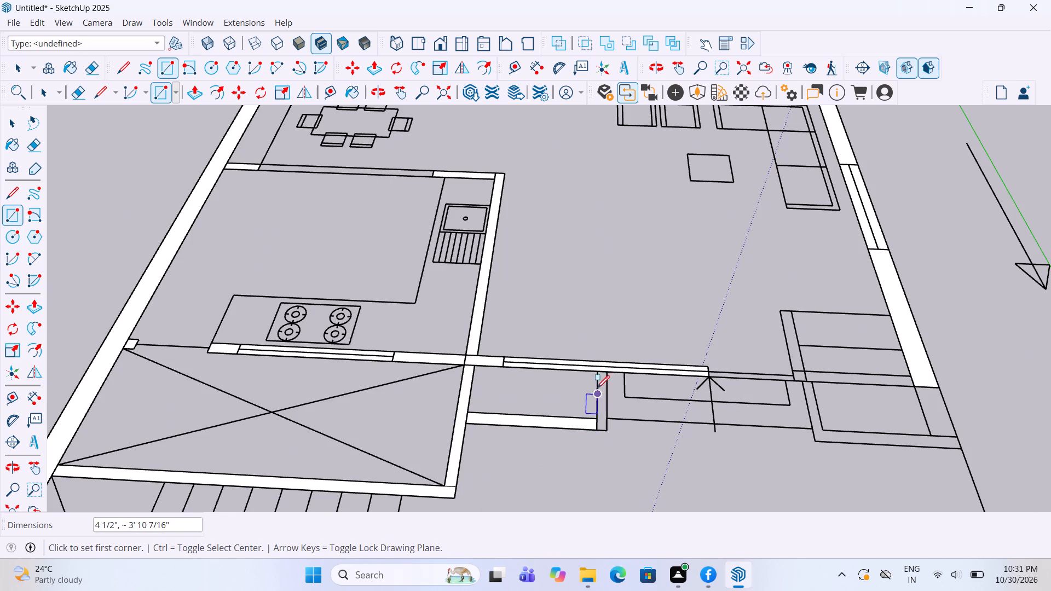
{"action": "left_click", "coordinate": [594, 370]}
{"action": "left_click", "coordinate": [608, 431]}
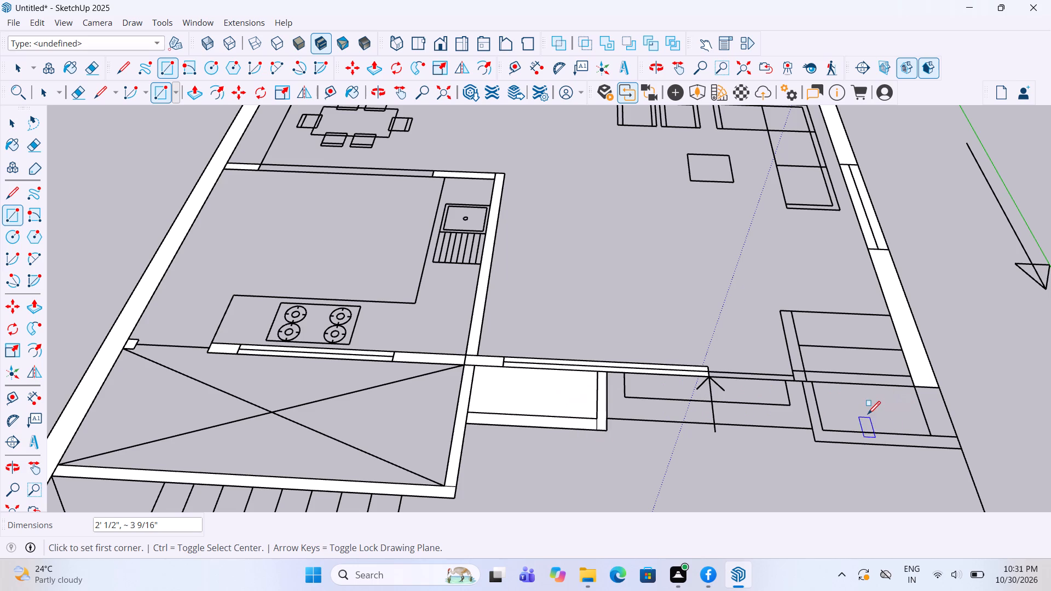
Draw a 1' 8" by 9" rectangle extending the outer side wall along the recess on the other side of the entrance.
{"action": "scroll", "coordinate": [868, 415], "scroll_direction": "up", "scroll_amount": 2}
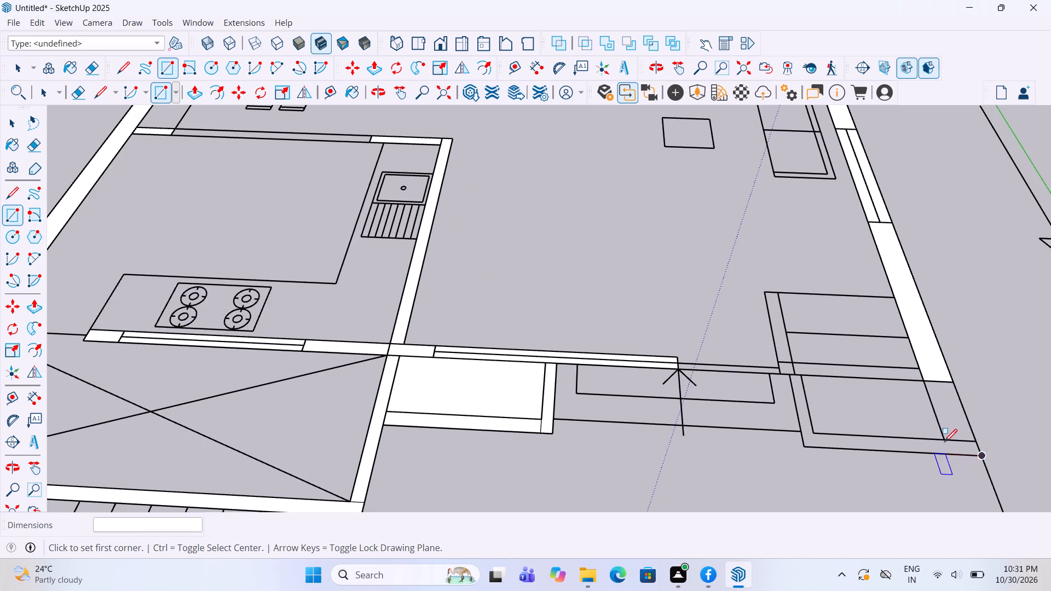
{"action": "left_click", "coordinate": [940, 438]}
{"action": "left_click", "coordinate": [948, 381]}
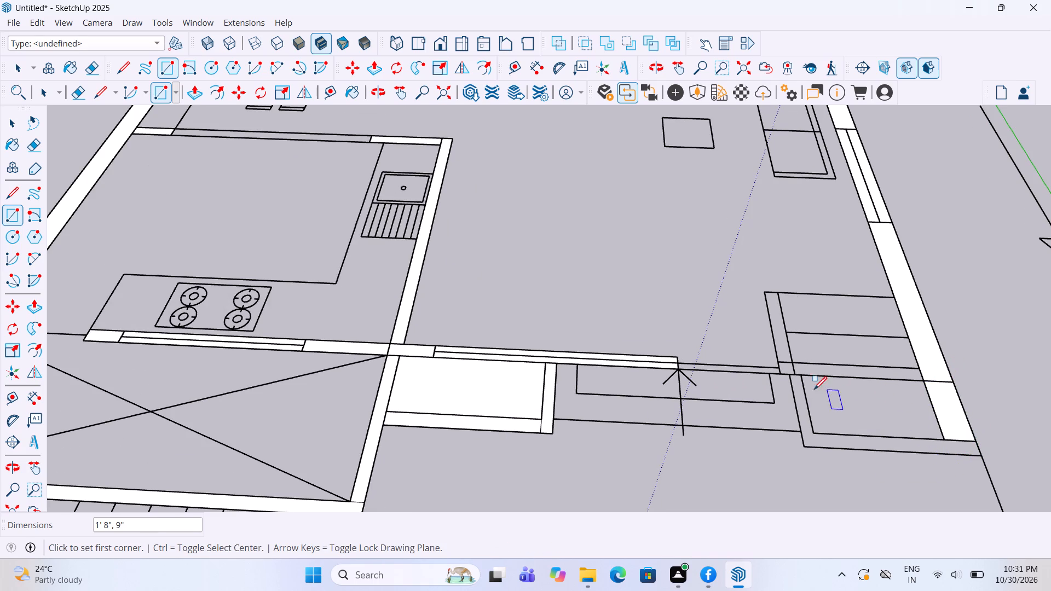
Trace that recess's thin walls with rectangles about 3 9/16" by 1' 8" at its side and 4 1/2" by 4' 2" along its front.
{"action": "left_click", "coordinate": [790, 375]}
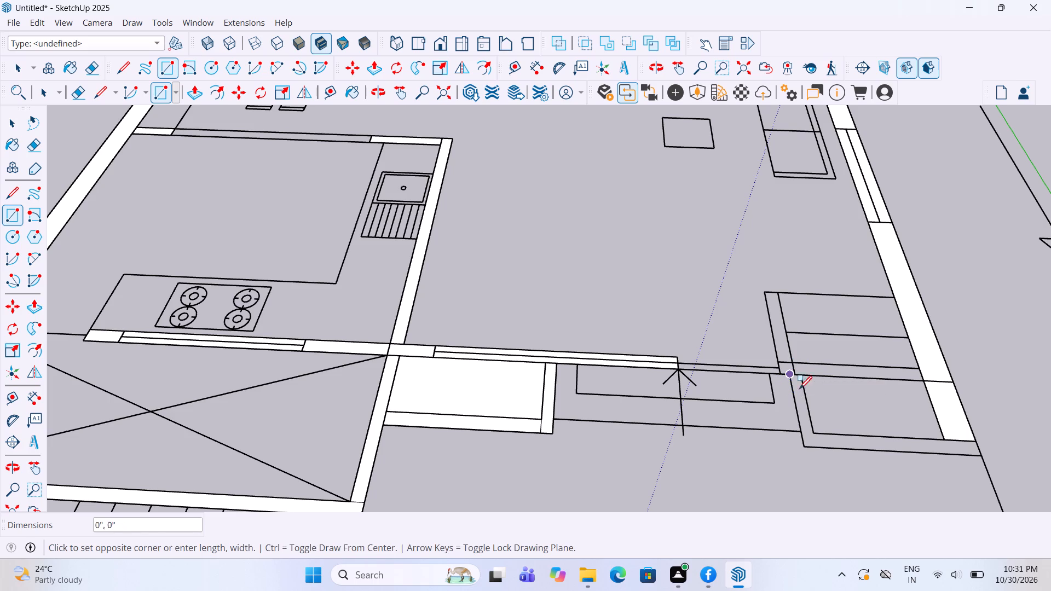
{"action": "left_click", "coordinate": [812, 436]}
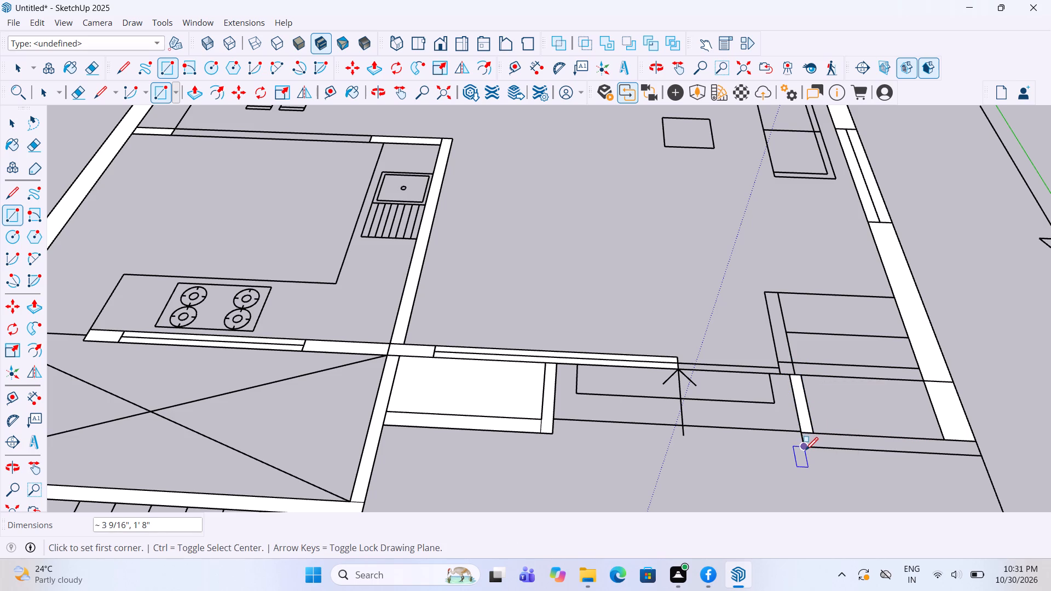
{"action": "left_click", "coordinate": [805, 451]}
{"action": "left_click", "coordinate": [804, 445]}
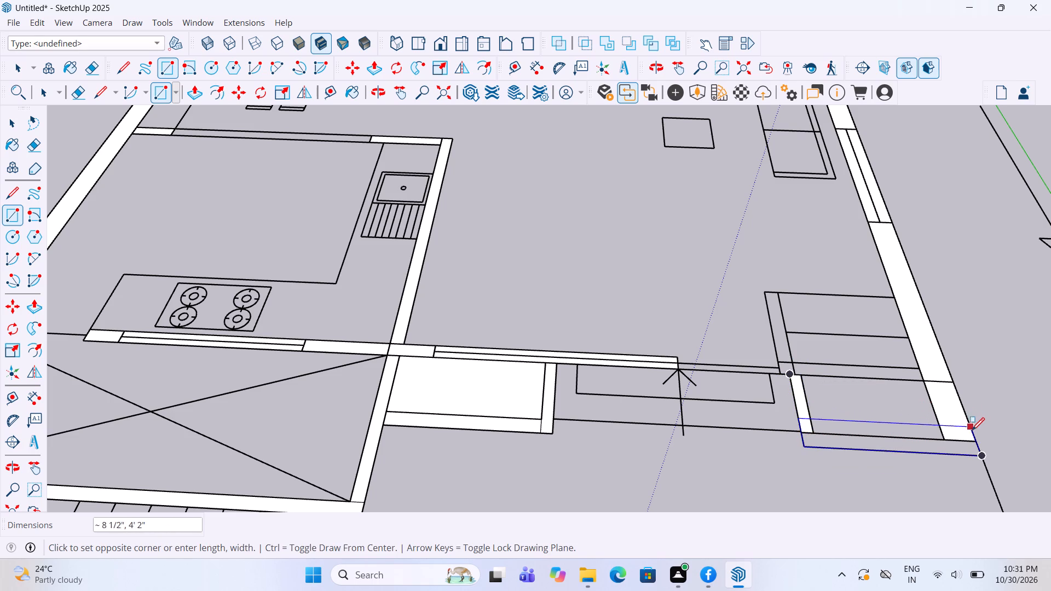
{"action": "left_click", "coordinate": [974, 442]}
{"action": "key", "text": "Escape"}
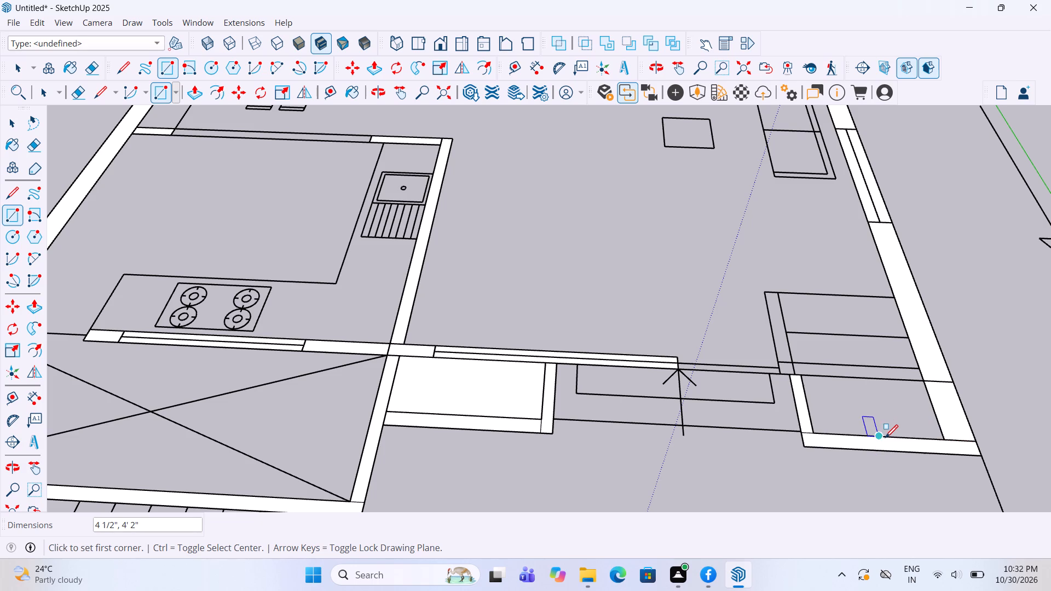
Delete the face filling the kitchen-side entrance recess between its traced walls.
{"action": "key", "text": "b"}
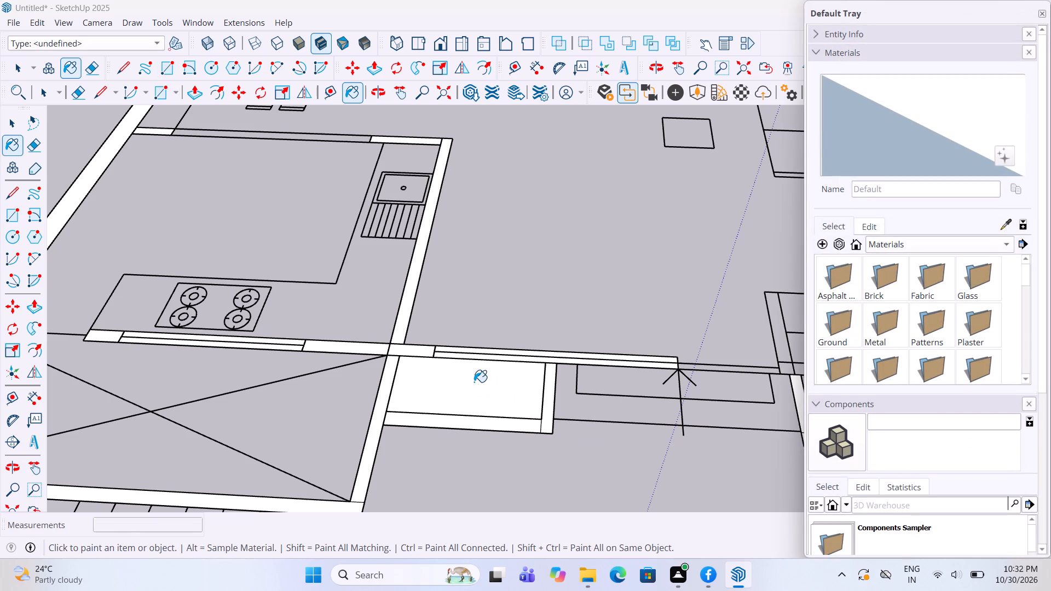
{"action": "key", "text": "space"}
{"action": "left_click", "coordinate": [474, 382]}
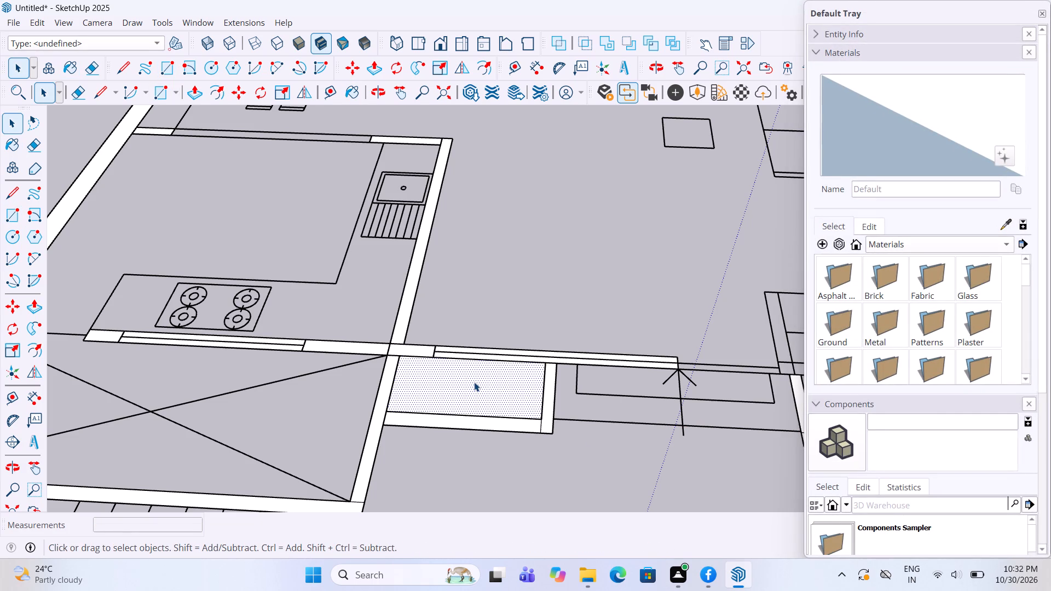
{"action": "key", "text": "Delete"}
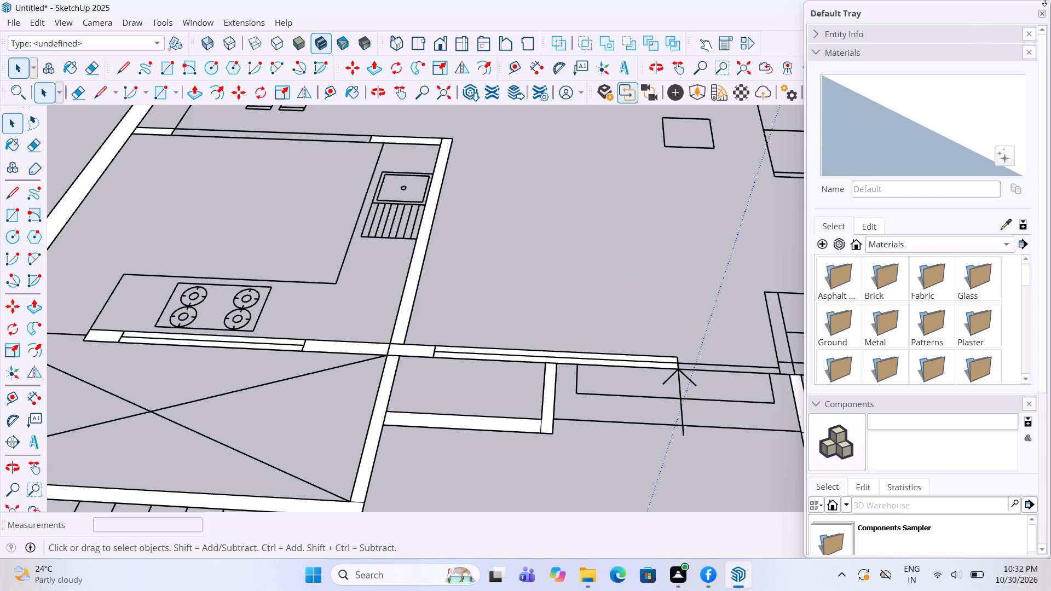
{"action": "left_click", "coordinate": [1040, 14]}
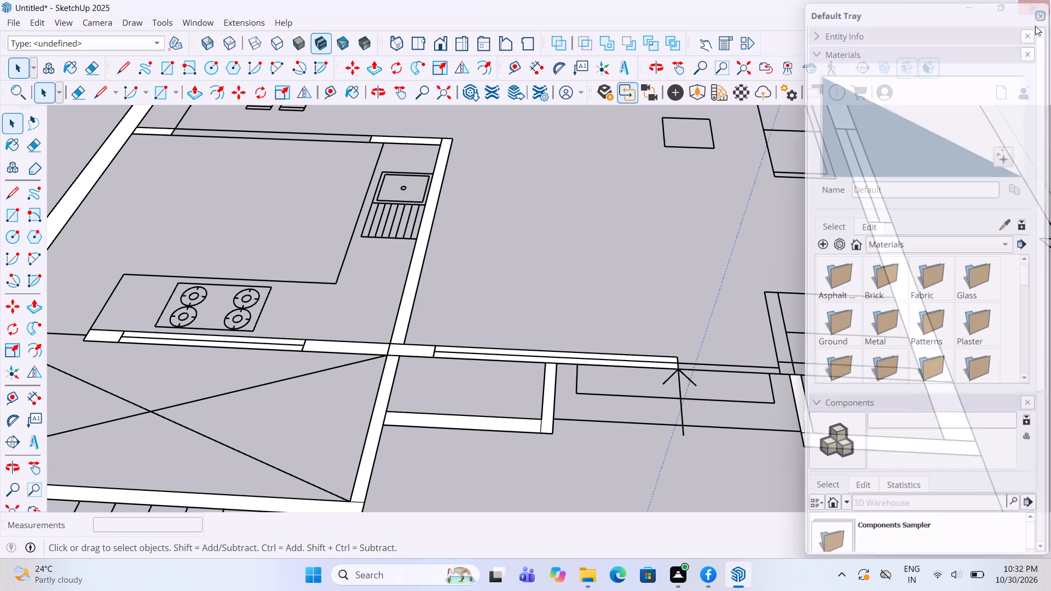
Examine the traced ground floor walls from several angles, checking the entrance area and the rest of the plan.
{"action": "scroll", "coordinate": [495, 287], "scroll_direction": "down", "scroll_amount": 5}
{"action": "middle_click_drag", "start_coordinate": [498, 298], "coordinate": [507, 315]}
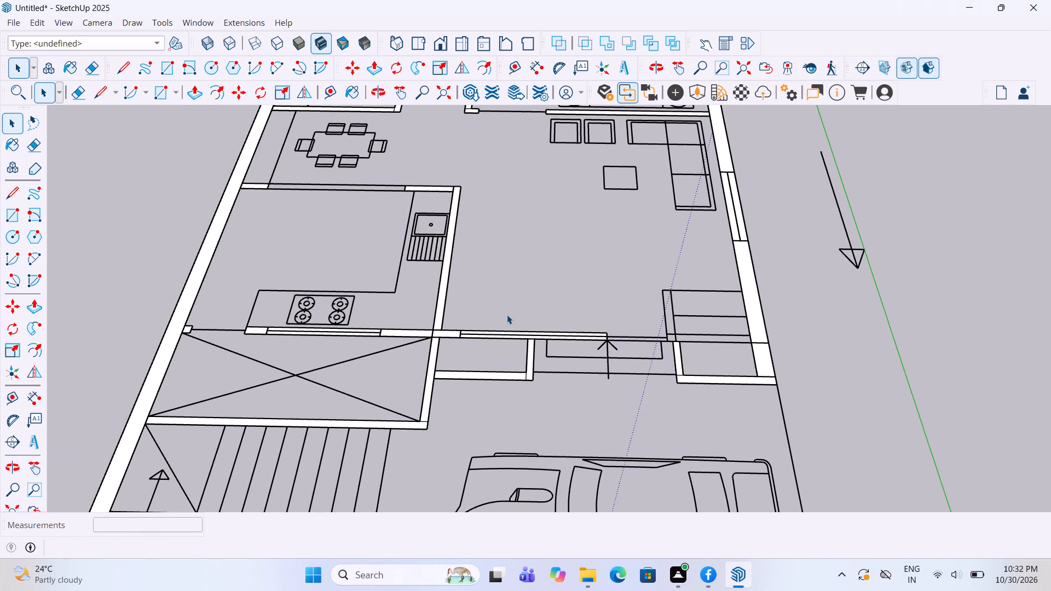
{"action": "scroll", "coordinate": [544, 327], "scroll_direction": "down", "scroll_amount": 5}
{"action": "middle_click_drag", "start_coordinate": [684, 298], "coordinate": [682, 361]}
{"action": "scroll", "coordinate": [668, 341], "scroll_direction": "up", "scroll_amount": 5}
{"action": "scroll", "coordinate": [628, 306], "scroll_direction": "up", "scroll_amount": 2}
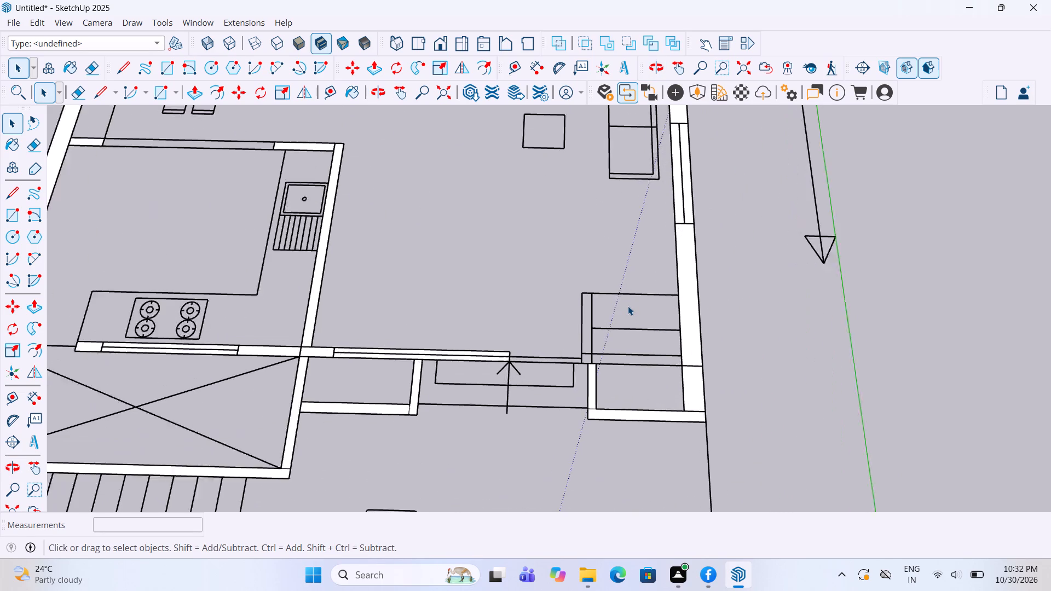
{"action": "scroll", "coordinate": [628, 306], "scroll_direction": "up", "scroll_amount": 1}
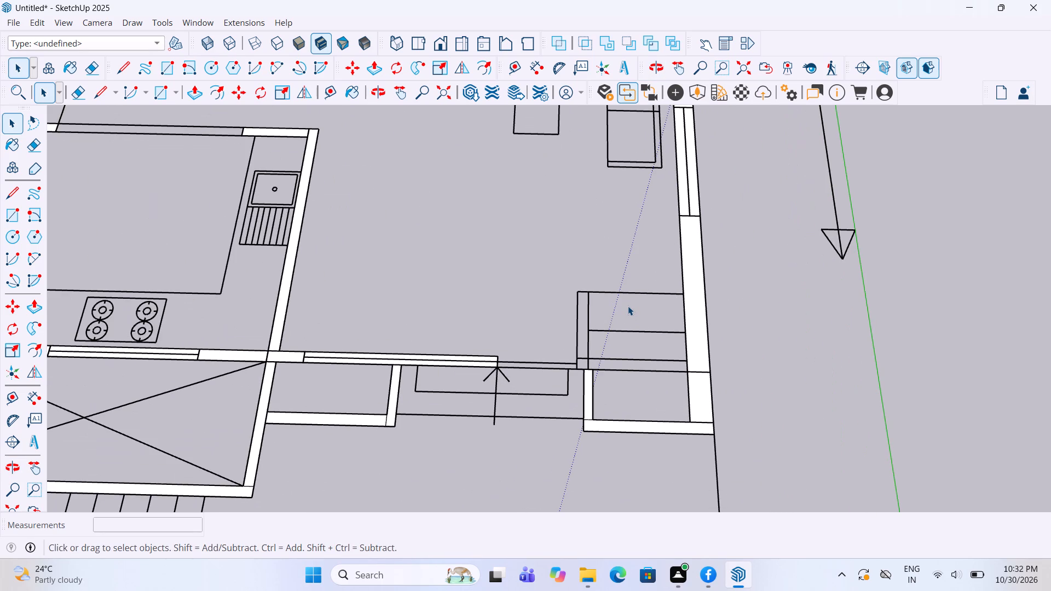
{"action": "scroll", "coordinate": [628, 306], "scroll_direction": "down", "scroll_amount": 4}
{"action": "middle_click_drag", "start_coordinate": [630, 306], "coordinate": [768, 298]}
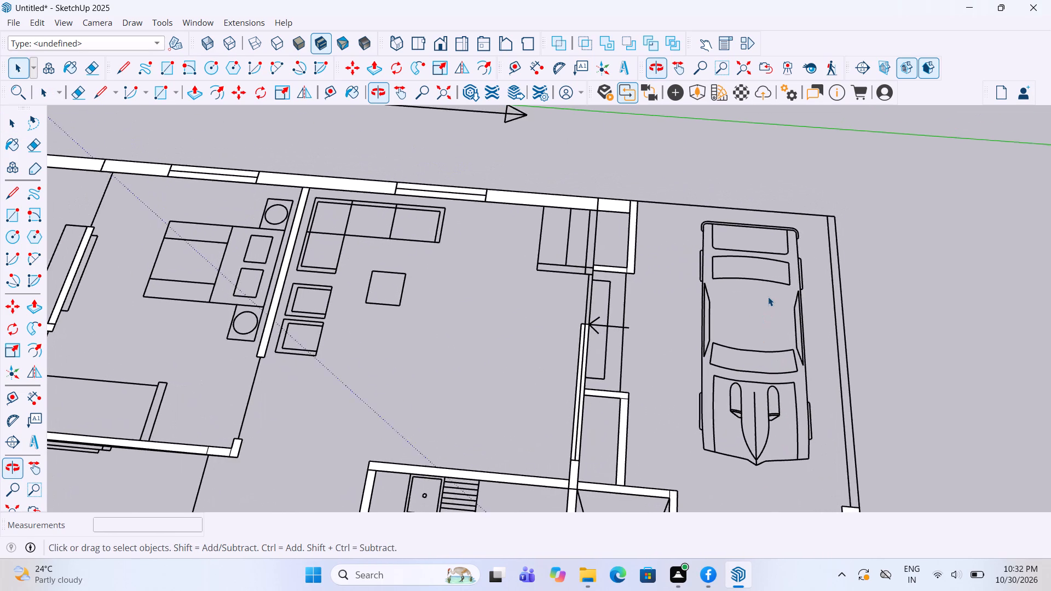
{"action": "scroll", "coordinate": [768, 297], "scroll_direction": "down", "scroll_amount": 11}
{"action": "middle_click_drag", "start_coordinate": [769, 299], "coordinate": [406, 314]}
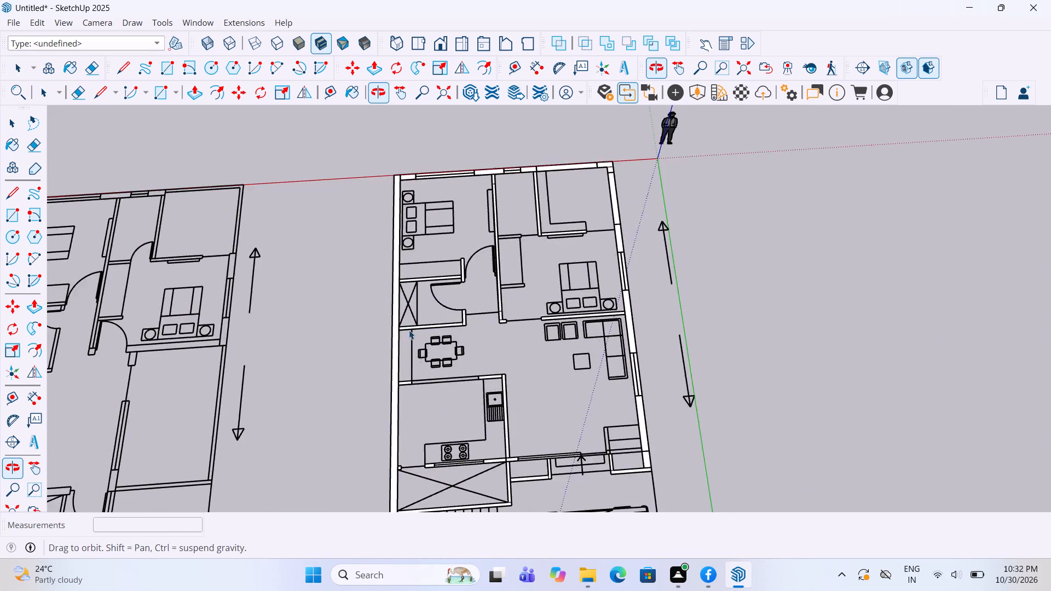
{"action": "scroll", "coordinate": [424, 386], "scroll_direction": "up", "scroll_amount": 4}
{"action": "scroll", "coordinate": [437, 337], "scroll_direction": "down", "scroll_amount": 5}
{"action": "scroll", "coordinate": [556, 399], "scroll_direction": "up", "scroll_amount": 4}
{"action": "middle_click_drag", "start_coordinate": [556, 399], "coordinate": [531, 379]}
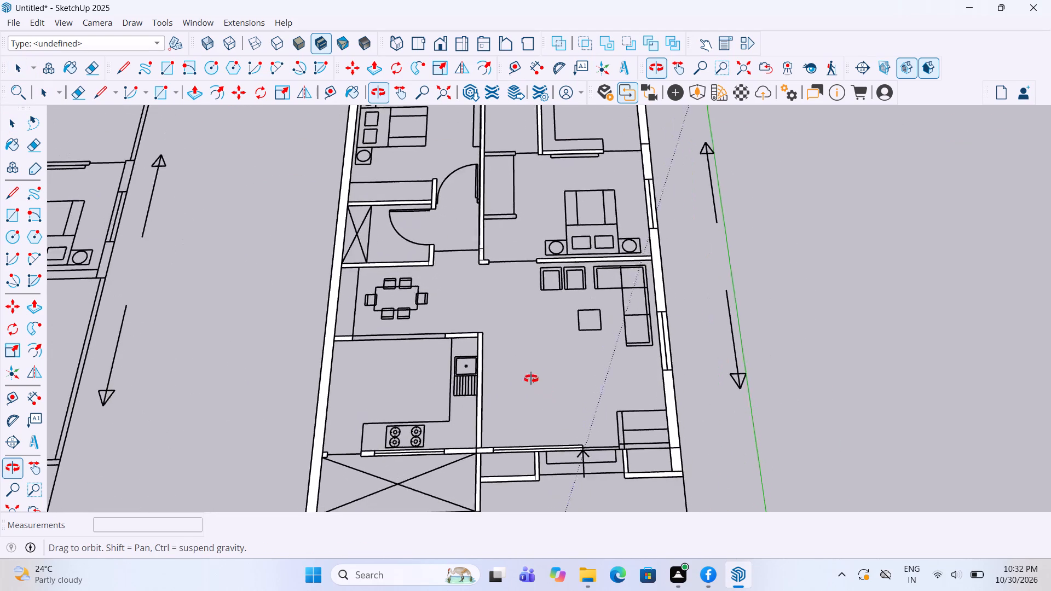
{"action": "middle_click_drag", "start_coordinate": [531, 379], "coordinate": [537, 345]}
{"action": "scroll", "coordinate": [715, 425], "scroll_direction": "down", "scroll_amount": 4}
{"action": "scroll", "coordinate": [643, 458], "scroll_direction": "down", "scroll_amount": 4}
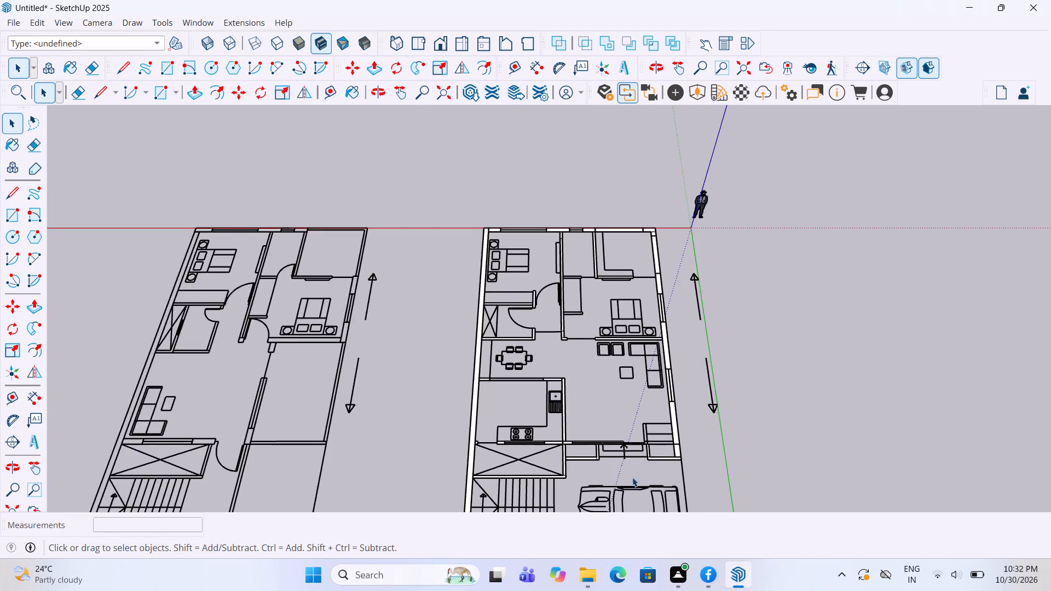
{"action": "scroll", "coordinate": [678, 442], "scroll_direction": "up", "scroll_amount": 4}
{"action": "scroll", "coordinate": [633, 458], "scroll_direction": "up", "scroll_amount": 4}
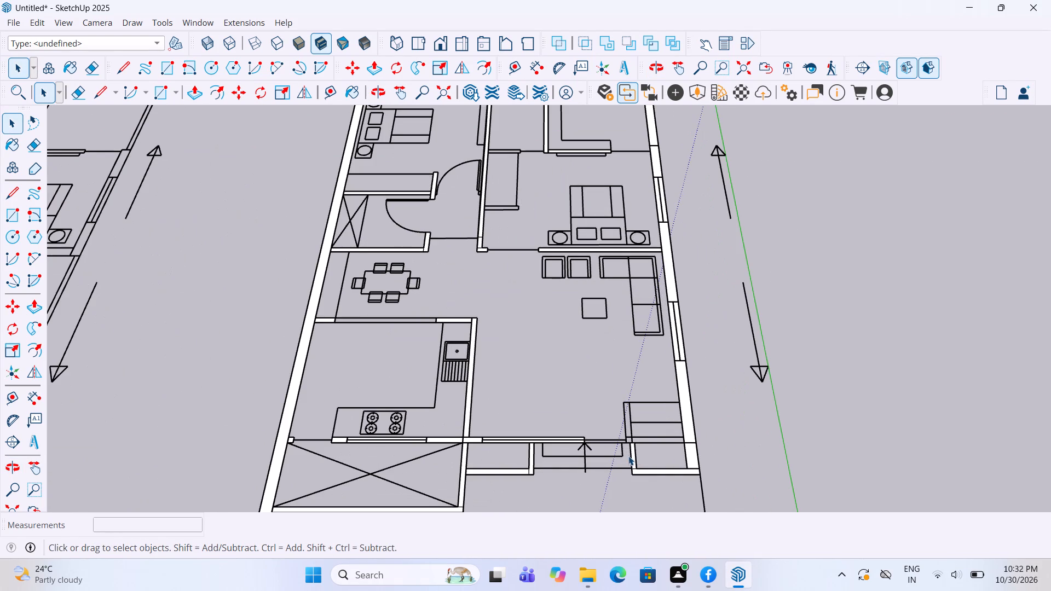
{"action": "scroll", "coordinate": [628, 456], "scroll_direction": "up", "scroll_amount": 7}
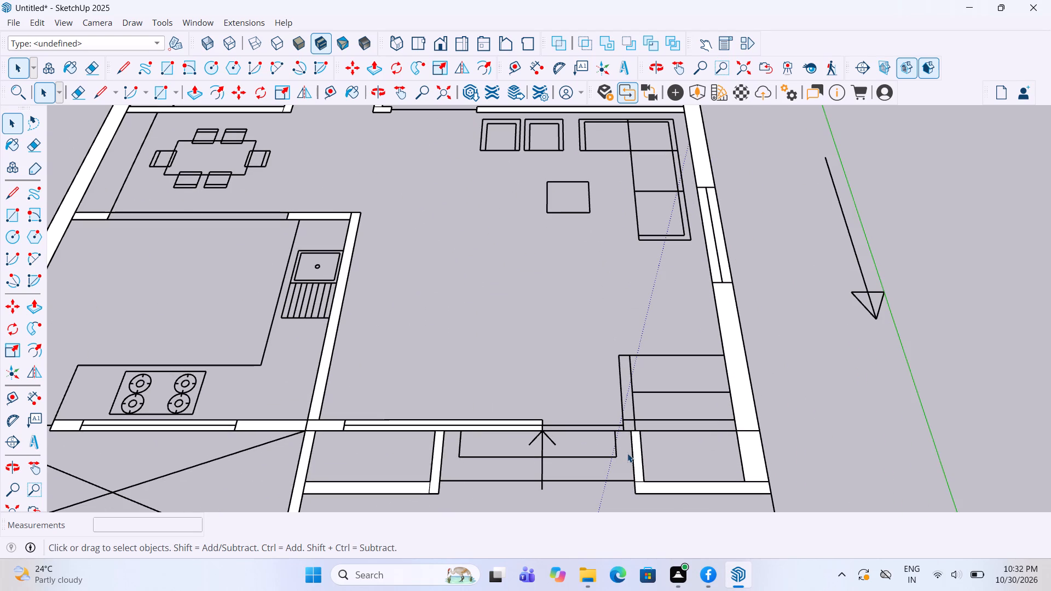
{"action": "scroll", "coordinate": [636, 391], "scroll_direction": "down", "scroll_amount": 11}
{"action": "scroll", "coordinate": [602, 358], "scroll_direction": "down", "scroll_amount": 2}
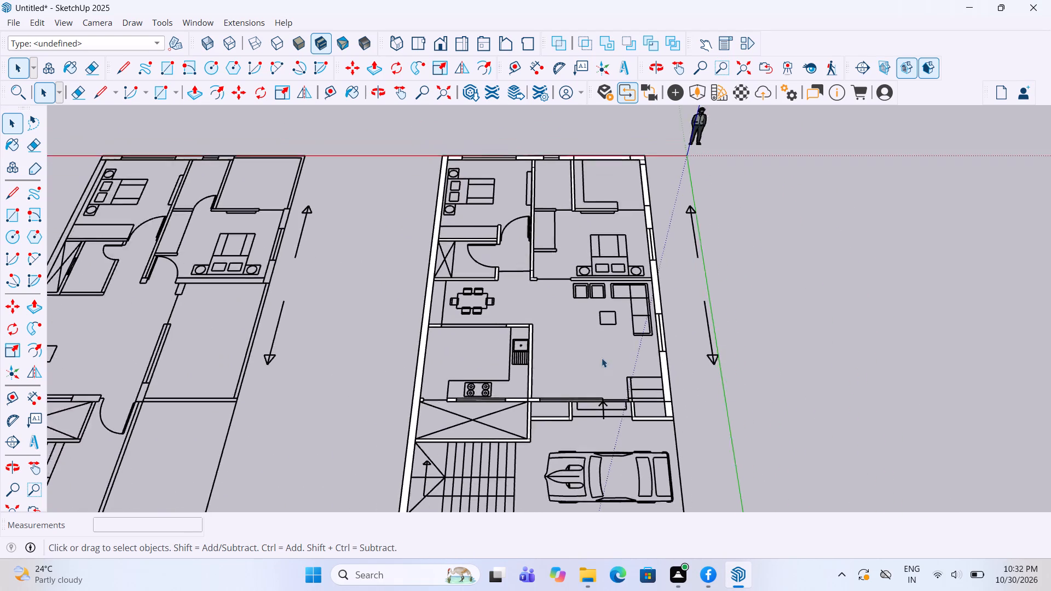
{"action": "scroll", "coordinate": [602, 358], "scroll_direction": "down", "scroll_amount": 4}
Make a group of the outer wall face at the end of the staircase beside the car porch.
{"action": "scroll", "coordinate": [519, 444], "scroll_direction": "up", "scroll_amount": 12}
{"action": "left_click", "coordinate": [503, 462]}
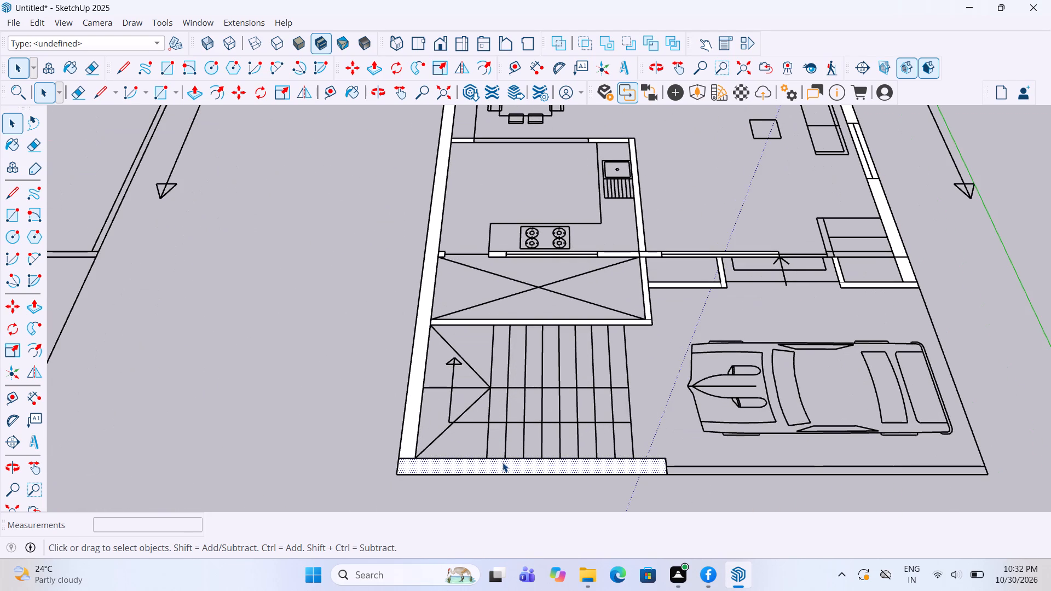
{"action": "right_click", "coordinate": [503, 462]}
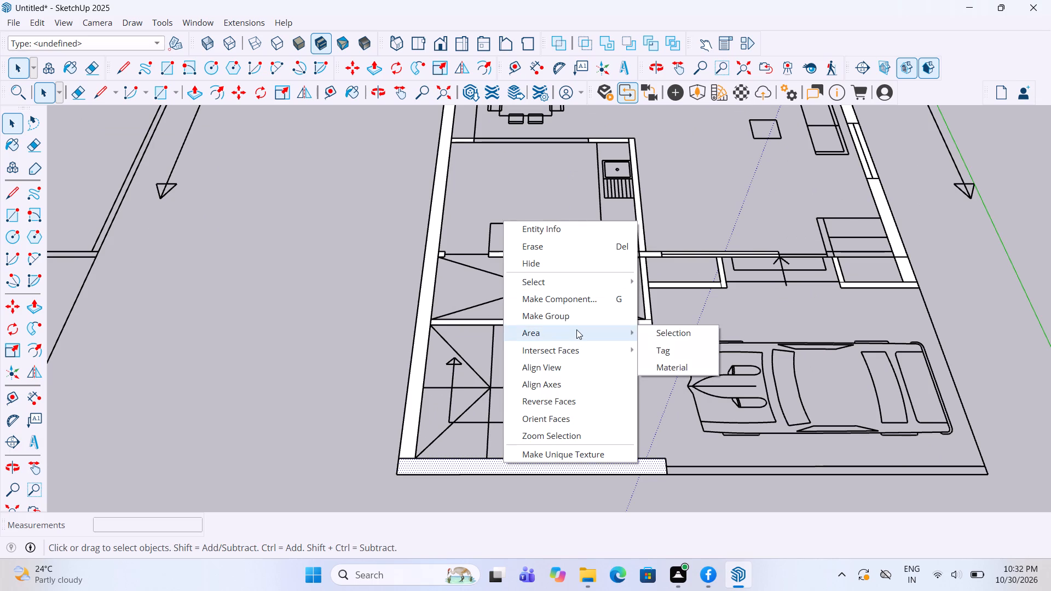
{"action": "left_click", "coordinate": [573, 319]}
Make a group of the long outer side wall face running past the staircase and kitchen.
{"action": "left_click", "coordinate": [409, 413]}
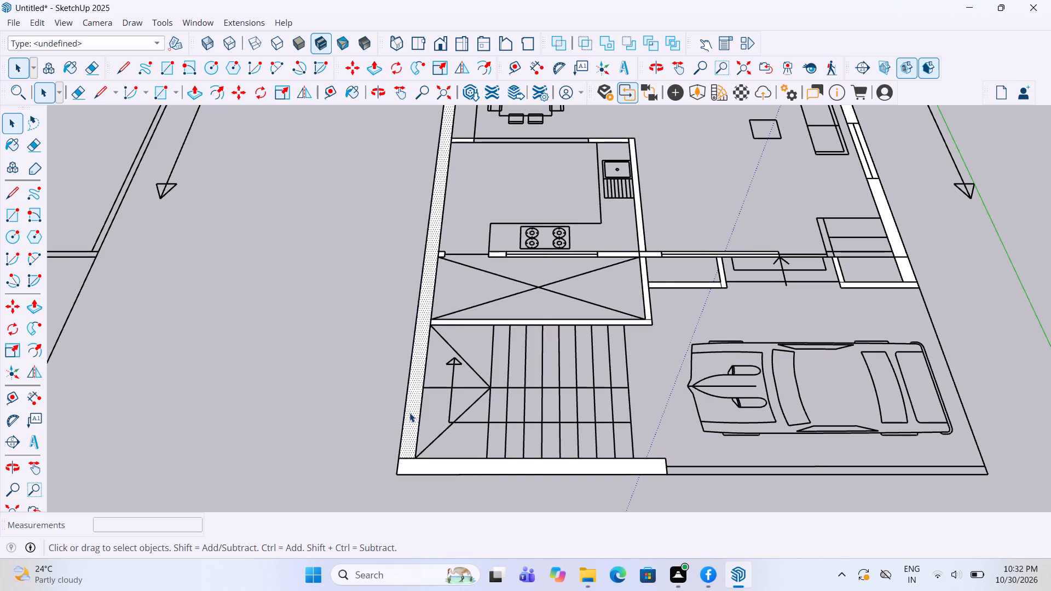
{"action": "right_click", "coordinate": [409, 413]}
{"action": "left_click", "coordinate": [472, 259]}
Make a group of the short rear wall segment between the long side wall and the bedroom window.
{"action": "scroll", "coordinate": [506, 447], "scroll_direction": "down", "scroll_amount": 10}
{"action": "scroll", "coordinate": [519, 126], "scroll_direction": "up", "scroll_amount": 5}
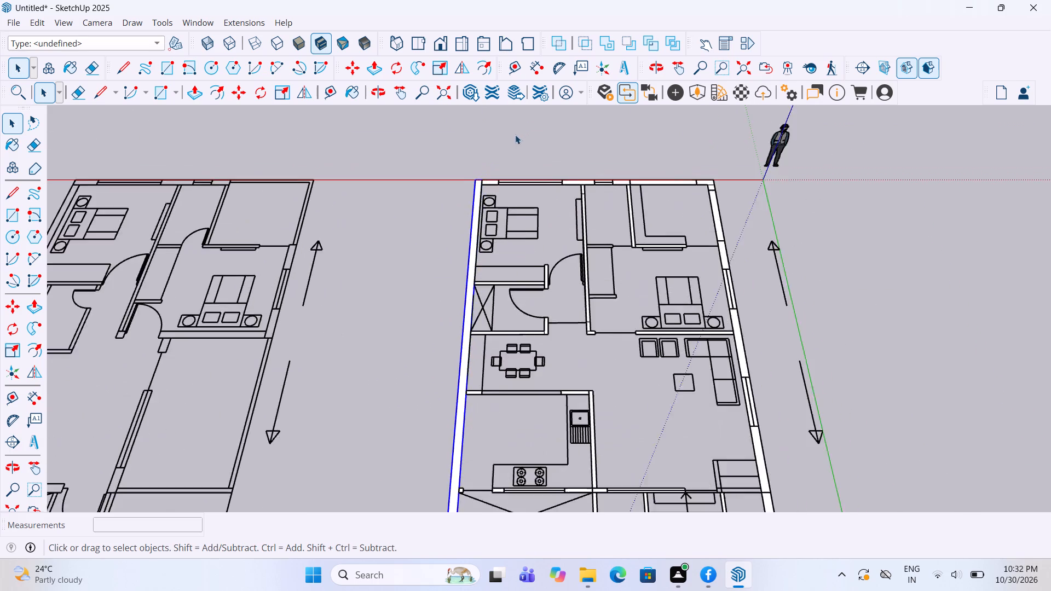
{"action": "scroll", "coordinate": [483, 179], "scroll_direction": "up", "scroll_amount": 20}
{"action": "left_click", "coordinate": [496, 206]}
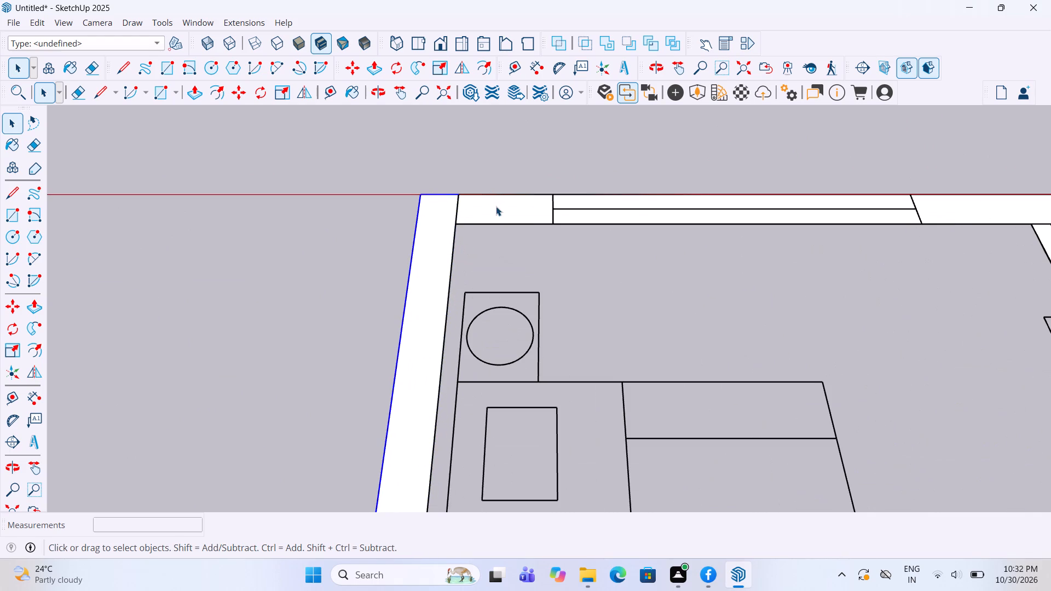
{"action": "right_click", "coordinate": [496, 206]}
{"action": "left_click", "coordinate": [565, 300]}
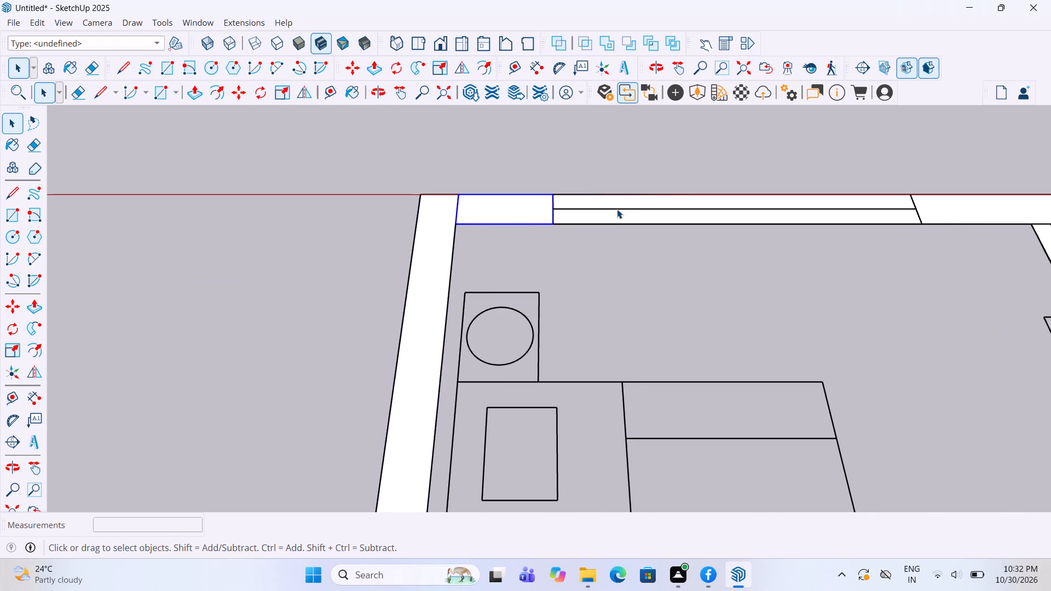
Make a group of the bedroom window opening in the rear wall, including its face and bounding edges.
{"action": "double_click", "coordinate": [618, 211]}
{"action": "right_click", "coordinate": [620, 213]}
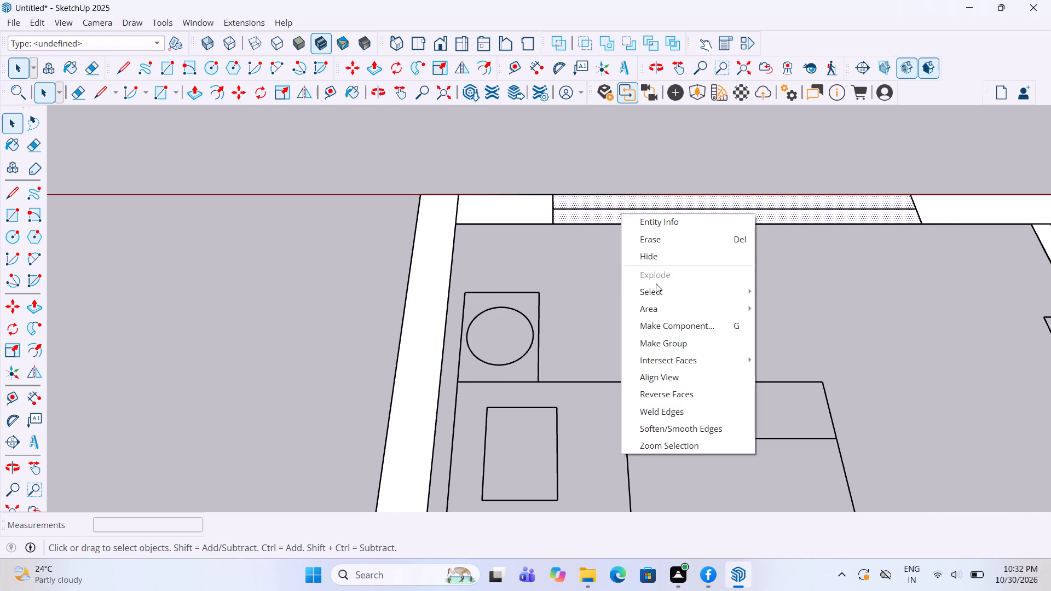
{"action": "left_click", "coordinate": [666, 339]}
Make a group of the rear wall segment between the bedroom window and the small window of the adjoining room.
{"action": "scroll", "coordinate": [418, 363], "scroll_direction": "down", "scroll_amount": 6}
{"action": "scroll", "coordinate": [817, 258], "scroll_direction": "up", "scroll_amount": 5}
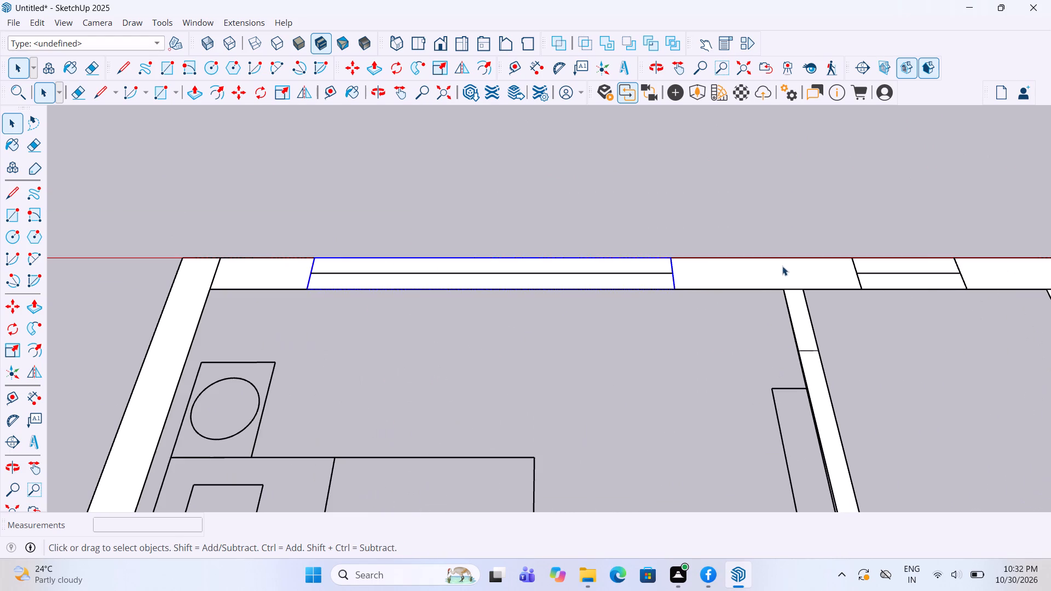
{"action": "left_click", "coordinate": [763, 270]}
{"action": "right_click", "coordinate": [763, 270]}
{"action": "left_click", "coordinate": [821, 363]}
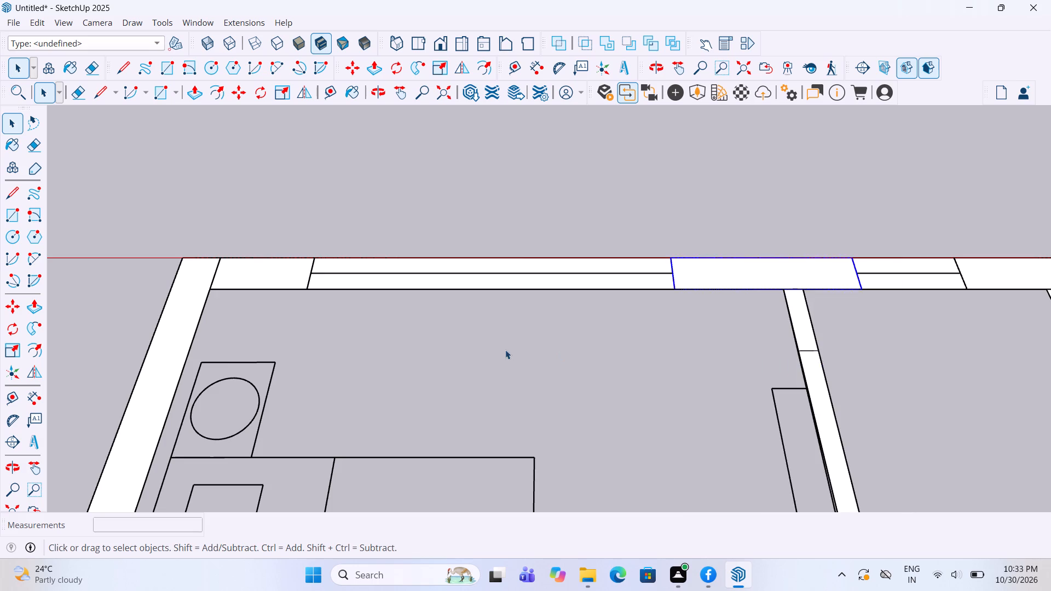
Make a group of the small window opening in the rear wall, between the two interior partition walls.
{"action": "scroll", "coordinate": [503, 356], "scroll_direction": "down", "scroll_amount": 5}
{"action": "scroll", "coordinate": [772, 286], "scroll_direction": "up", "scroll_amount": 5}
{"action": "left_click", "coordinate": [748, 302]}
{"action": "right_click", "coordinate": [748, 302]}
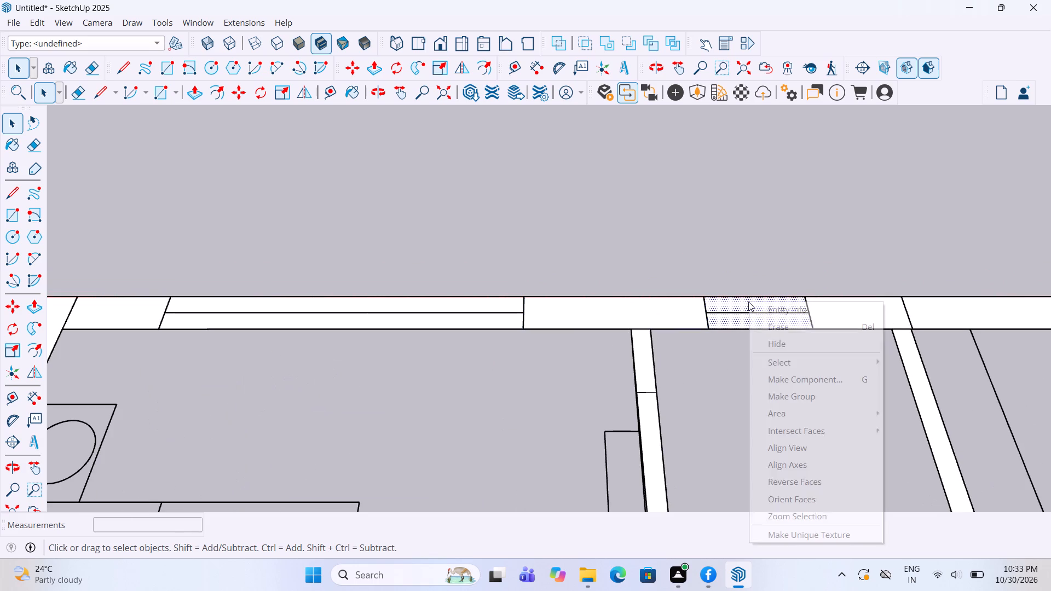
{"action": "left_click", "coordinate": [803, 397]}
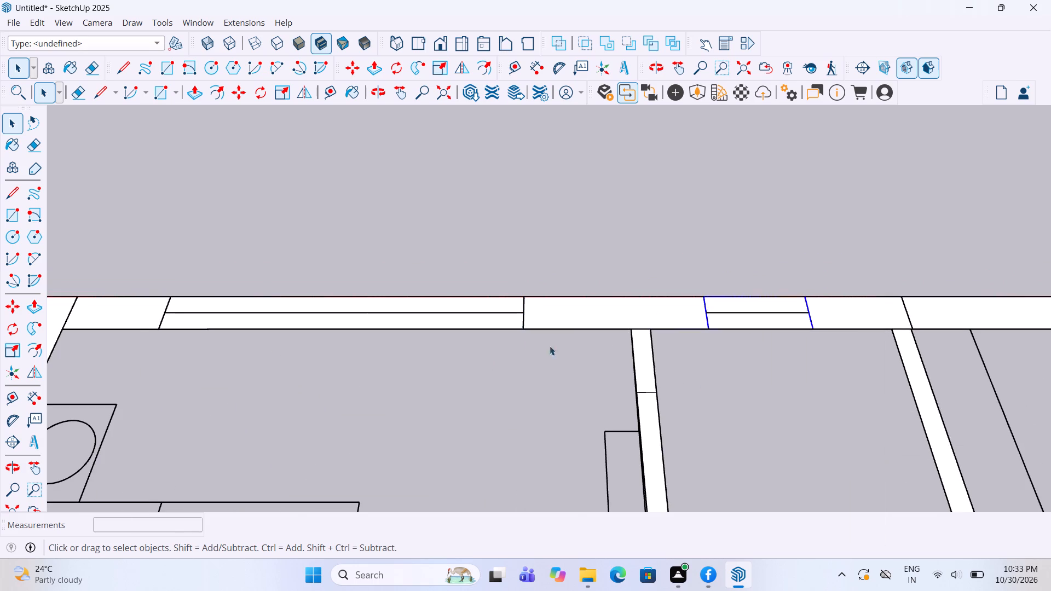
Make a group of the short rear wall segment between the small window and the long segment beyond the second partition.
{"action": "scroll", "coordinate": [528, 340], "scroll_direction": "down", "scroll_amount": 5}
{"action": "scroll", "coordinate": [719, 297], "scroll_direction": "up", "scroll_amount": 4}
{"action": "left_click", "coordinate": [730, 330]}
{"action": "right_click", "coordinate": [730, 331]}
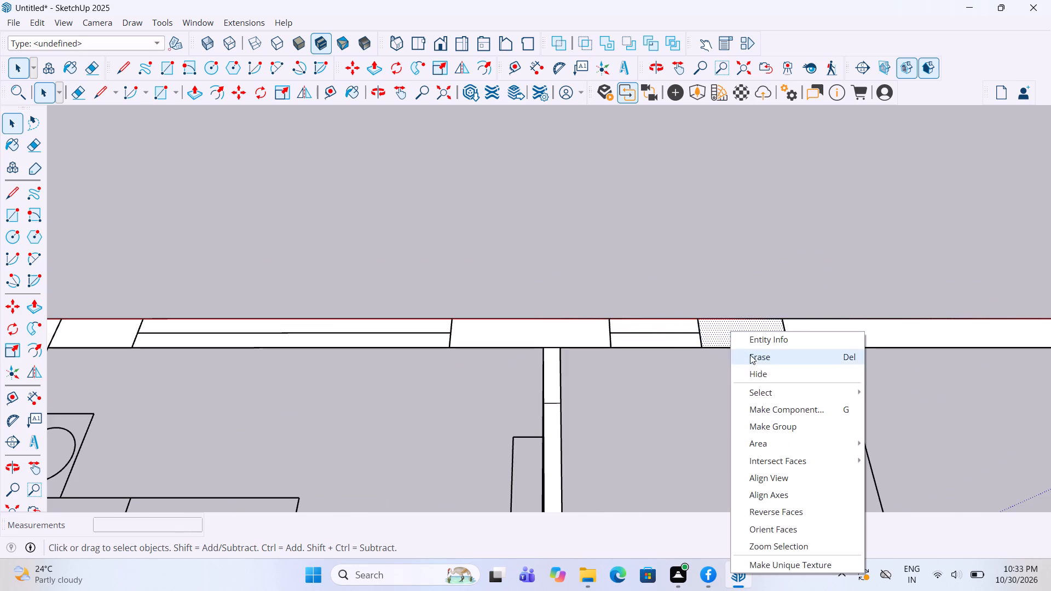
{"action": "left_click", "coordinate": [778, 423]}
Make a group of the long rear wall segment behind the room with the L-shaped outline.
{"action": "left_click", "coordinate": [810, 331]}
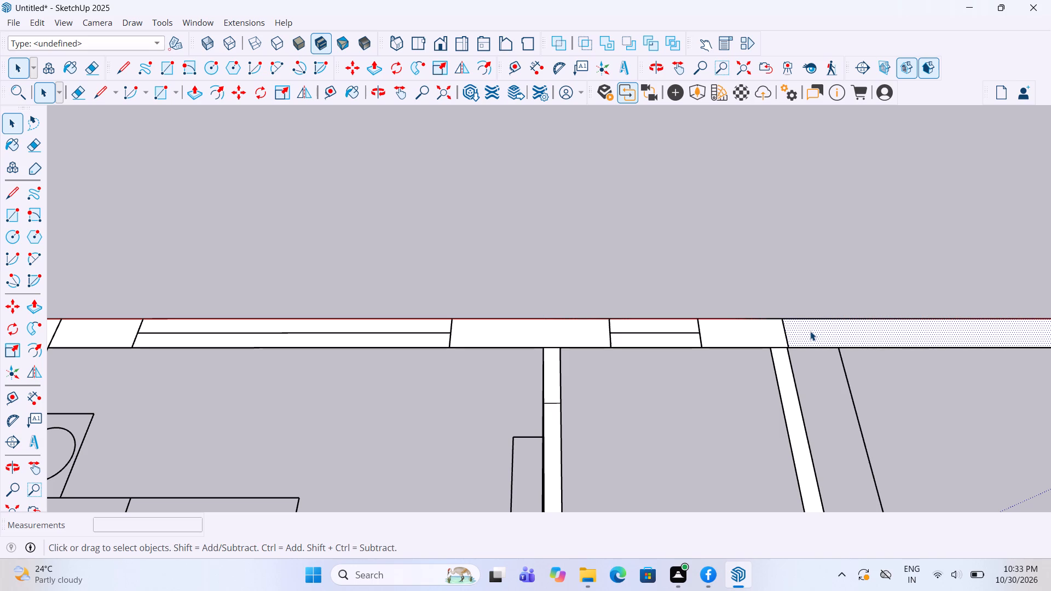
{"action": "right_click", "coordinate": [810, 331]}
{"action": "left_click", "coordinate": [860, 421]}
Delete the thin dividing line across the rear corner wall nearest the model origin.
{"action": "scroll", "coordinate": [589, 330], "scroll_direction": "down", "scroll_amount": 7}
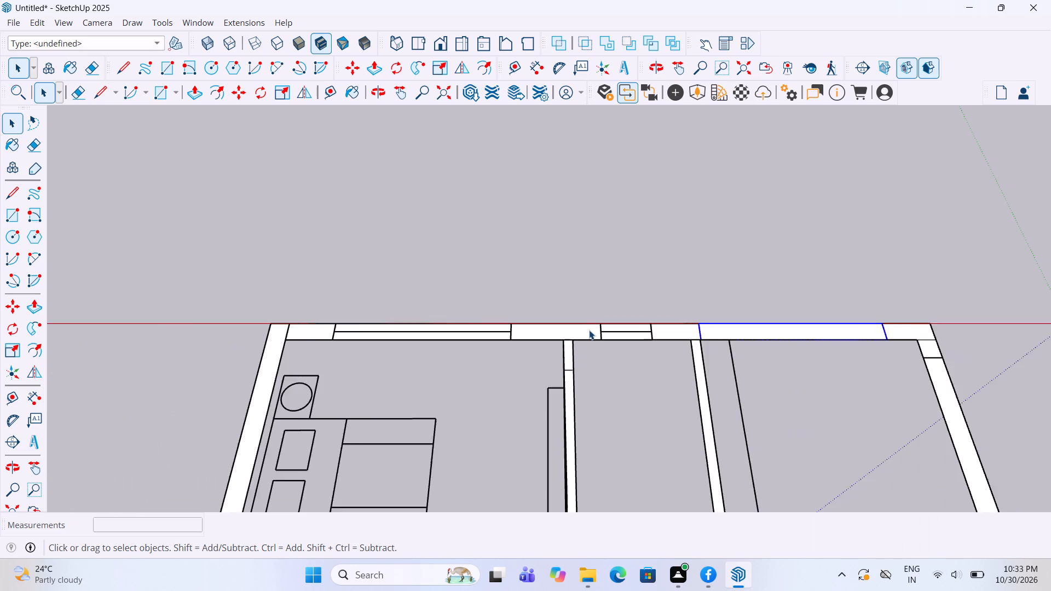
{"action": "scroll", "coordinate": [589, 330], "scroll_direction": "down", "scroll_amount": 6}
{"action": "scroll", "coordinate": [805, 339], "scroll_direction": "up", "scroll_amount": 5}
{"action": "scroll", "coordinate": [756, 330], "scroll_direction": "up", "scroll_amount": 11}
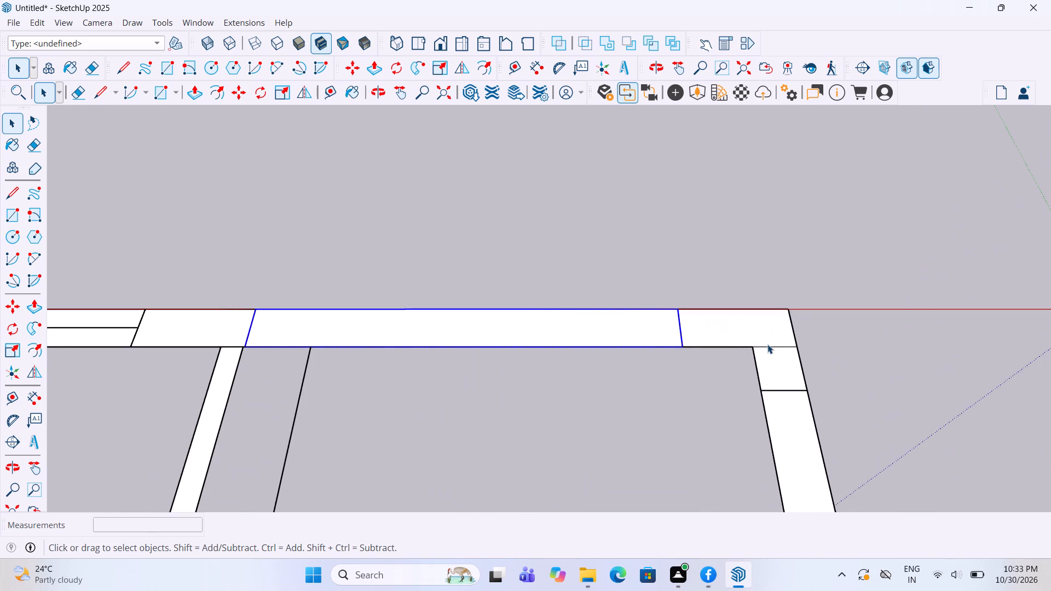
{"action": "left_click", "coordinate": [771, 346]}
{"action": "key", "text": "Delete"}
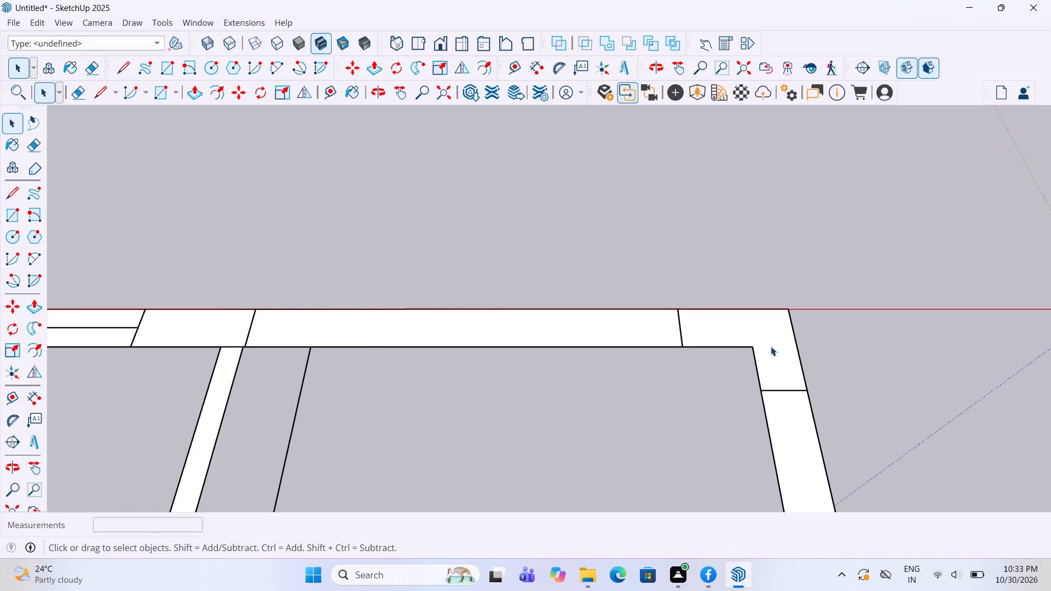
Make a group of the L-shaped rear corner wall face that turns into the side wall nearest the green axis.
{"action": "left_click", "coordinate": [771, 346]}
{"action": "right_click", "coordinate": [771, 346]}
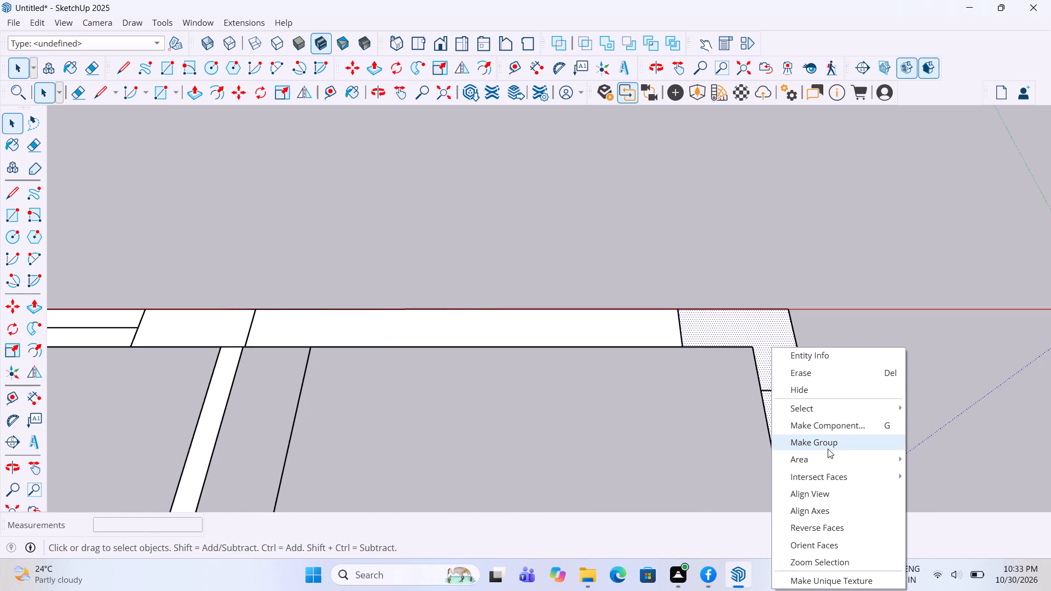
{"action": "left_click", "coordinate": [827, 444]}
Make a group of the window opening in the side wall beside the second bedroom's bed.
{"action": "scroll", "coordinate": [795, 144], "scroll_direction": "down", "scroll_amount": 6}
{"action": "scroll", "coordinate": [791, 217], "scroll_direction": "down", "scroll_amount": 10}
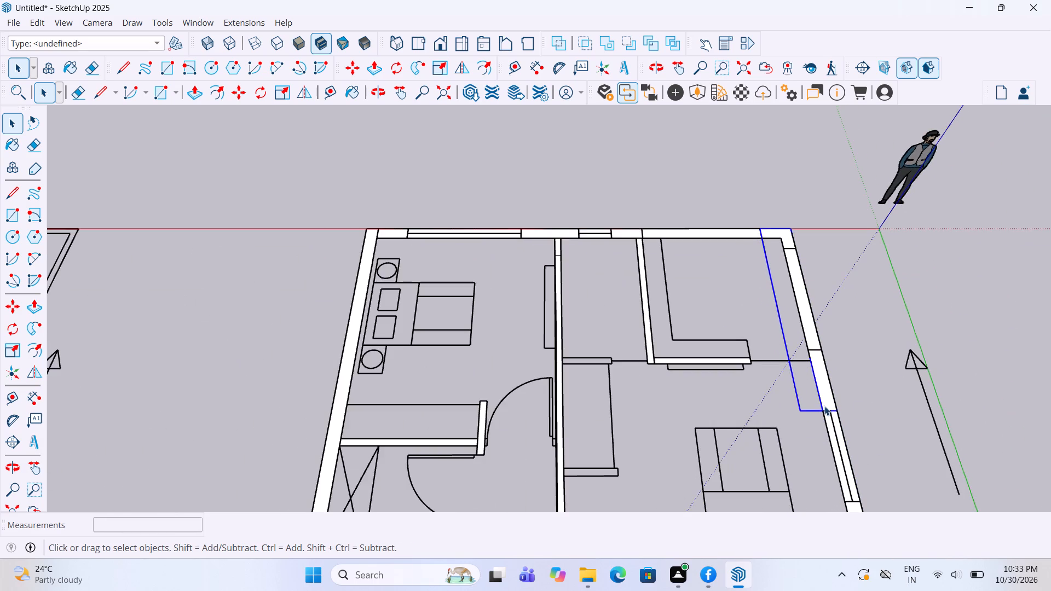
{"action": "scroll", "coordinate": [831, 427], "scroll_direction": "up", "scroll_amount": 8}
{"action": "left_click", "coordinate": [834, 437]}
{"action": "right_click", "coordinate": [834, 437]}
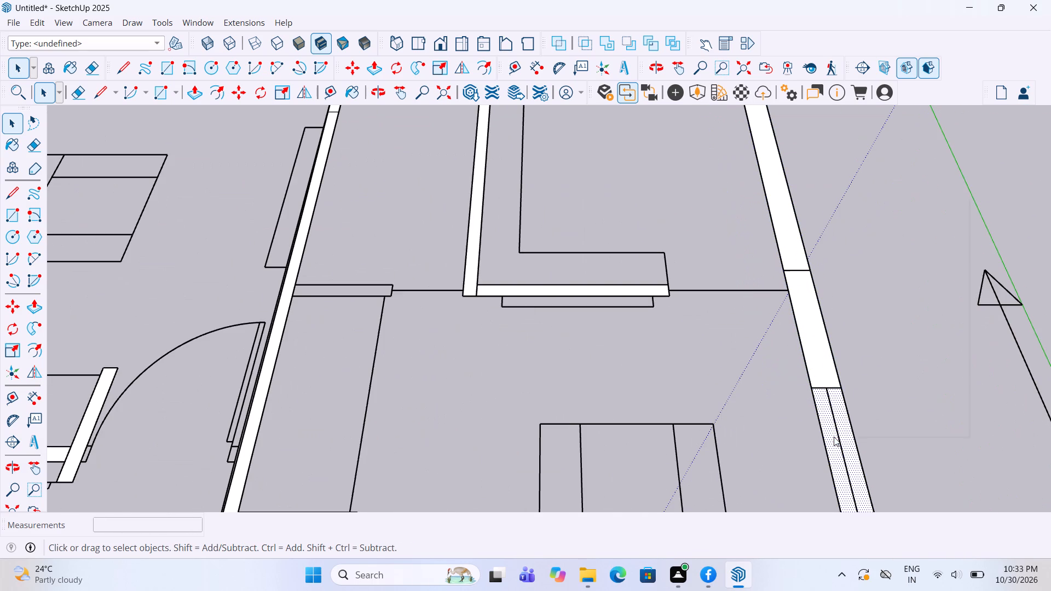
{"action": "left_click", "coordinate": [880, 283]}
Make a group of the side wall segment between the second bedroom's window and the living room window.
{"action": "scroll", "coordinate": [835, 282], "scroll_direction": "down", "scroll_amount": 8}
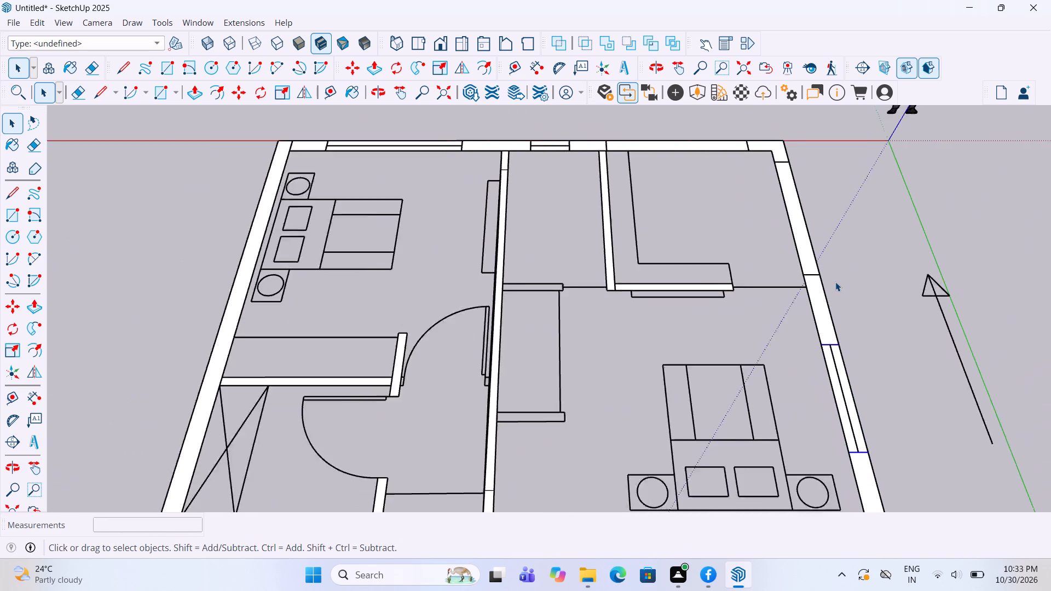
{"action": "scroll", "coordinate": [835, 282], "scroll_direction": "down", "scroll_amount": 3}
{"action": "scroll", "coordinate": [861, 459], "scroll_direction": "up", "scroll_amount": 4}
{"action": "left_click", "coordinate": [866, 462]}
{"action": "right_click", "coordinate": [866, 462]}
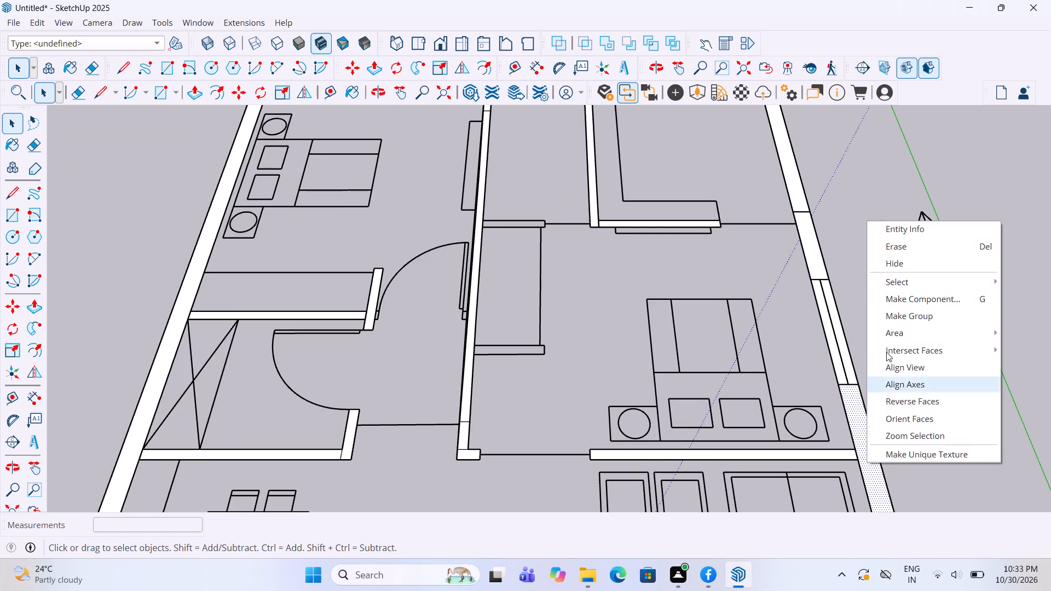
{"action": "left_click", "coordinate": [920, 320]}
Make a group of the living room window opening in the side wall beside the L-shaped sofa.
{"action": "scroll", "coordinate": [736, 283], "scroll_direction": "down", "scroll_amount": 2}
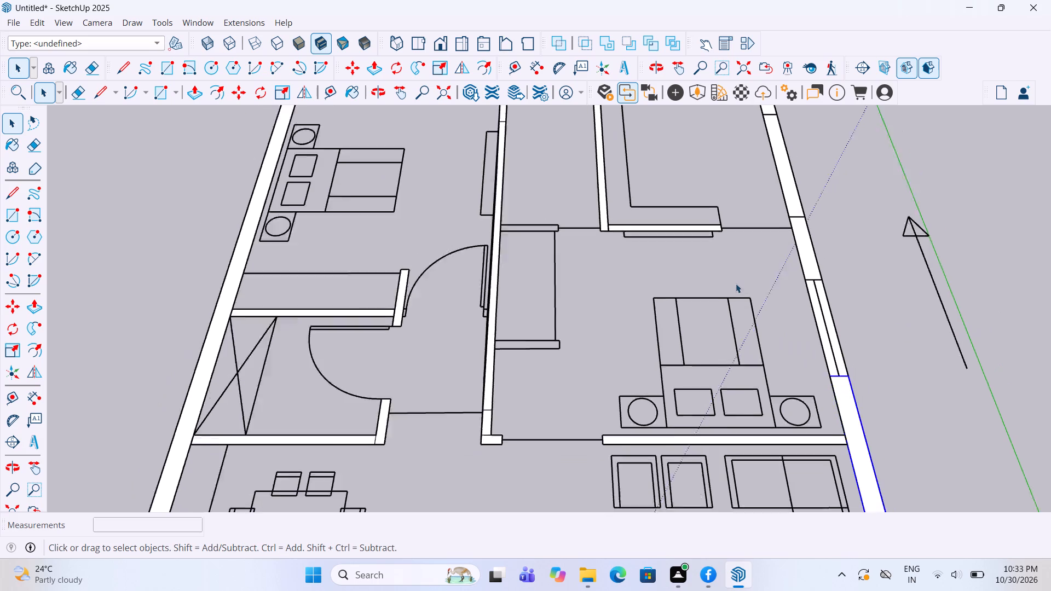
{"action": "scroll", "coordinate": [736, 283], "scroll_direction": "down", "scroll_amount": 9}
{"action": "scroll", "coordinate": [836, 442], "scroll_direction": "up", "scroll_amount": 4}
{"action": "scroll", "coordinate": [789, 451], "scroll_direction": "up", "scroll_amount": 9}
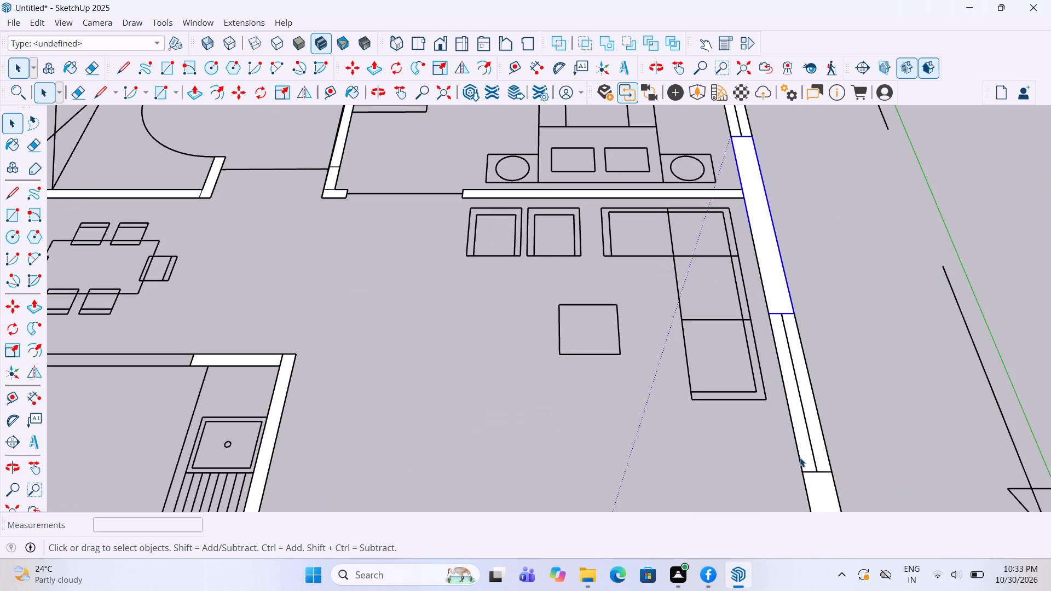
{"action": "left_click", "coordinate": [801, 447]}
{"action": "right_click", "coordinate": [801, 447]}
{"action": "left_click", "coordinate": [837, 305]}
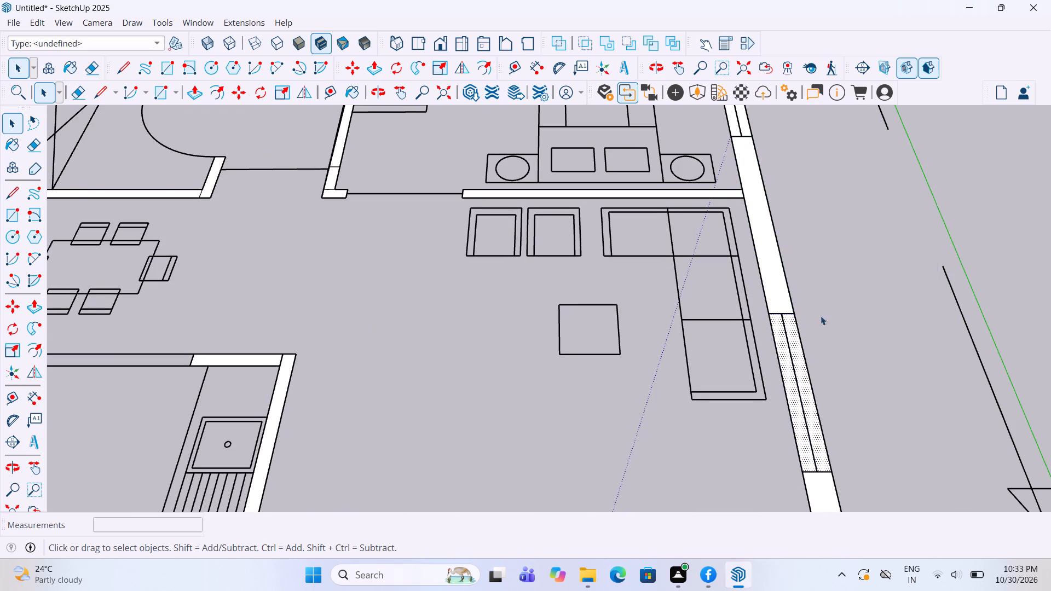
Make a group of the side wall segment running from the living room window to the front wall line.
{"action": "scroll", "coordinate": [777, 332], "scroll_direction": "down", "scroll_amount": 12}
{"action": "scroll", "coordinate": [807, 444], "scroll_direction": "up", "scroll_amount": 10}
{"action": "left_click", "coordinate": [793, 414]}
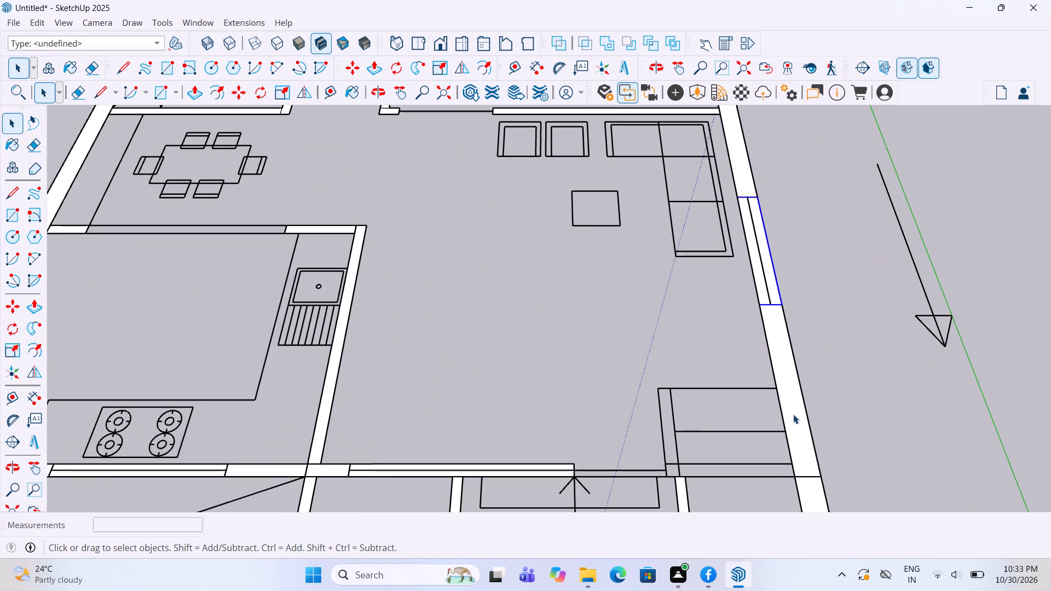
{"action": "right_click", "coordinate": [793, 414]}
{"action": "left_click", "coordinate": [844, 264]}
Make a group of the short side wall segment projecting past the front wall line near the entrance.
{"action": "scroll", "coordinate": [814, 310], "scroll_direction": "down", "scroll_amount": 5}
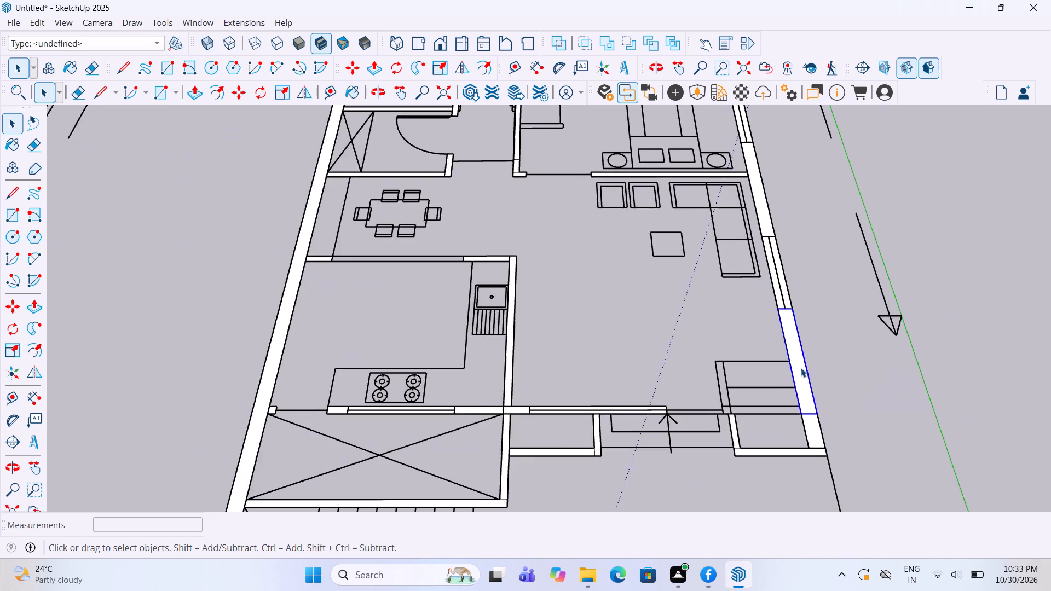
{"action": "scroll", "coordinate": [792, 477], "scroll_direction": "up", "scroll_amount": 5}
{"action": "left_click", "coordinate": [825, 410]}
{"action": "right_click", "coordinate": [825, 410]}
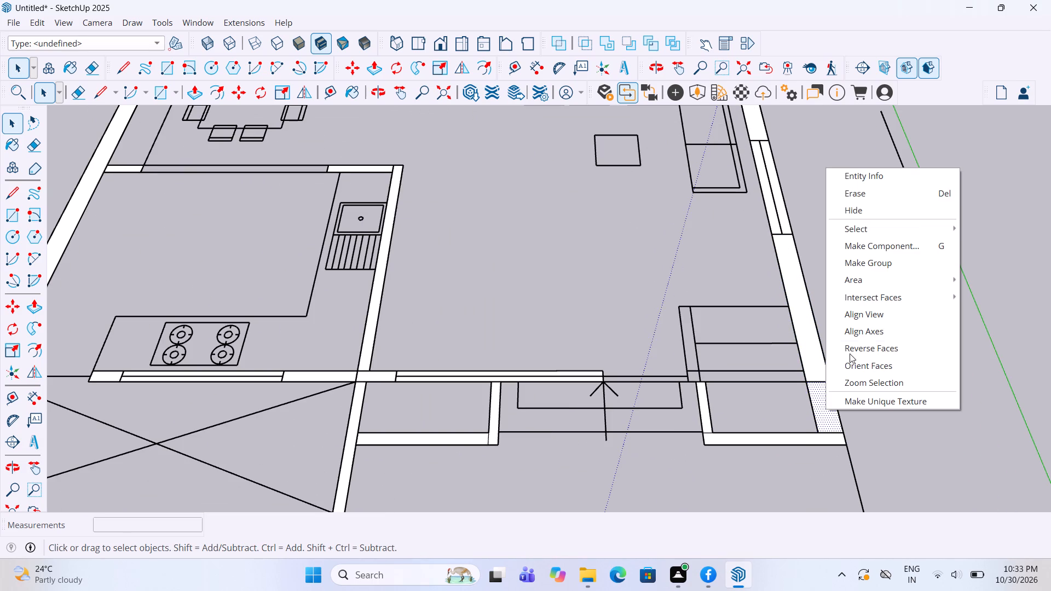
{"action": "left_click", "coordinate": [881, 260]}
Make separate groups of the front wall and the short return wall of the small bay between the entrance and the outer side wall.
{"action": "left_click", "coordinate": [779, 437]}
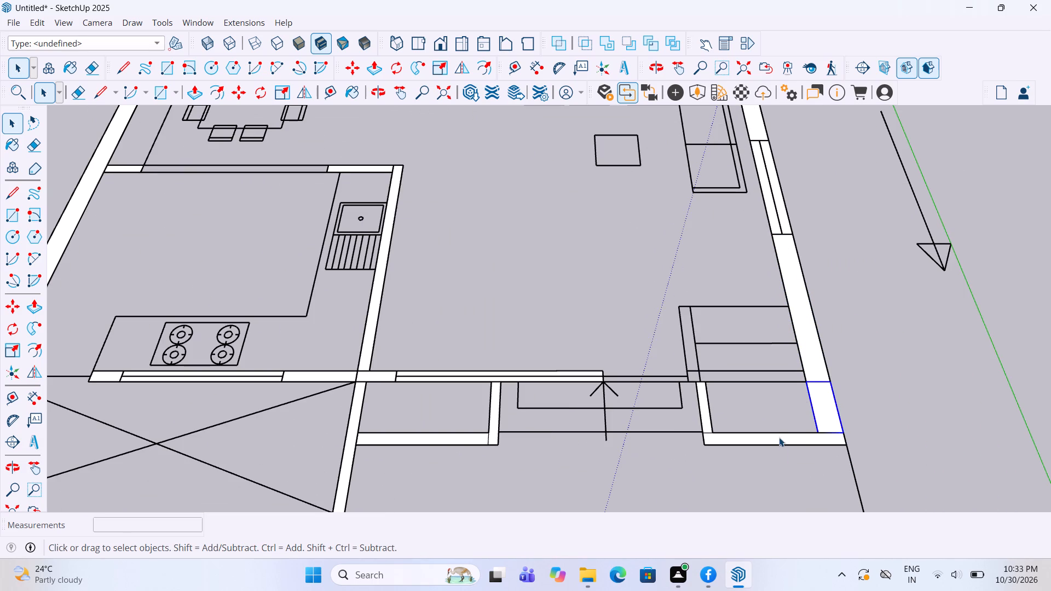
{"action": "right_click", "coordinate": [779, 437]}
{"action": "left_click", "coordinate": [835, 287]}
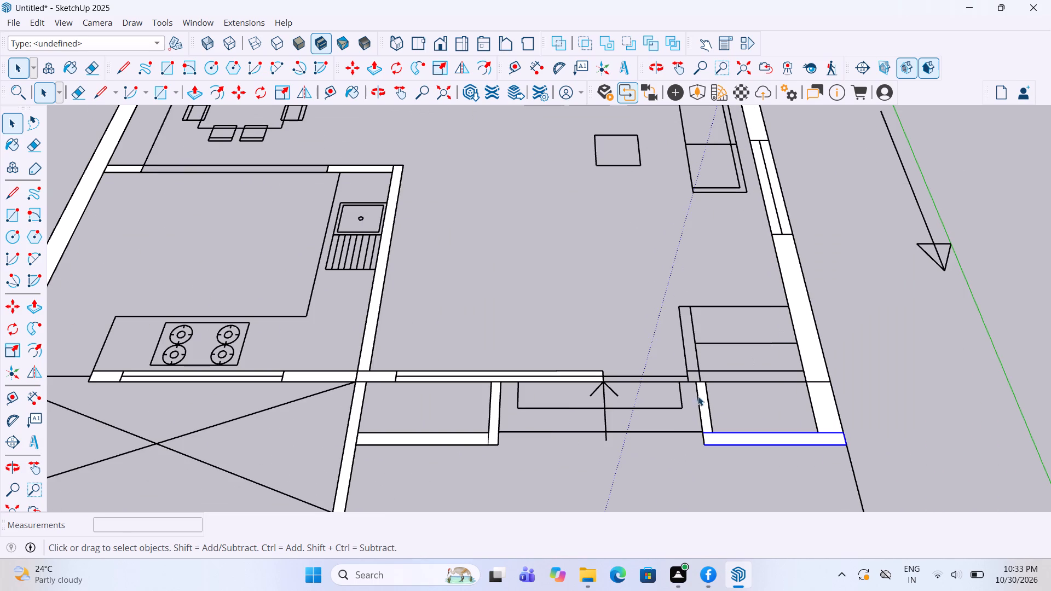
{"action": "left_click", "coordinate": [702, 407]}
{"action": "right_click", "coordinate": [702, 407]}
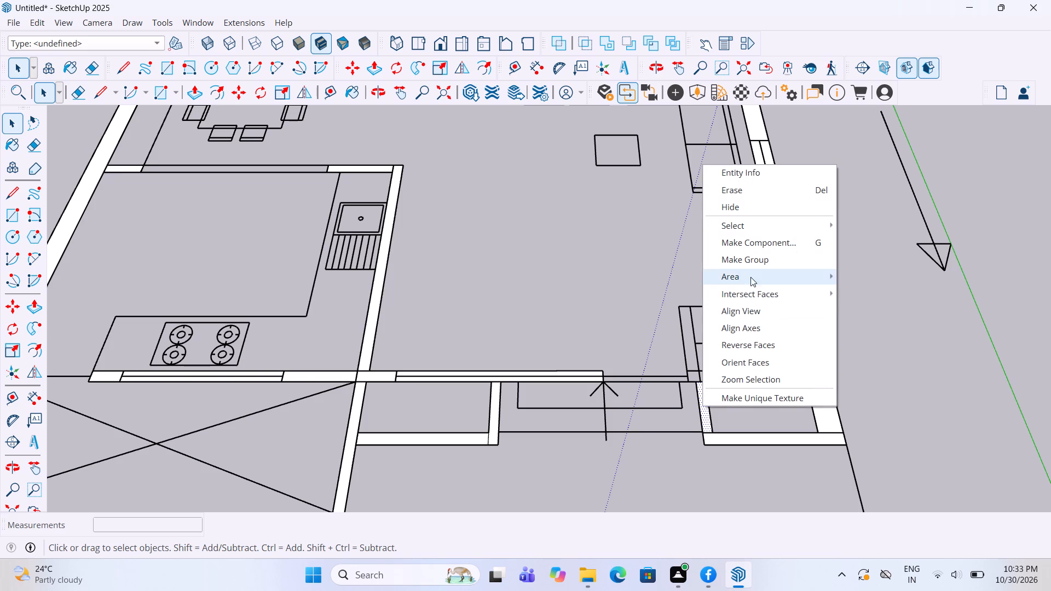
{"action": "left_click", "coordinate": [750, 265]}
Make separate groups of the front wall and the short return wall of the small bay on the kitchen side of the entrance.
{"action": "left_click", "coordinate": [471, 438]}
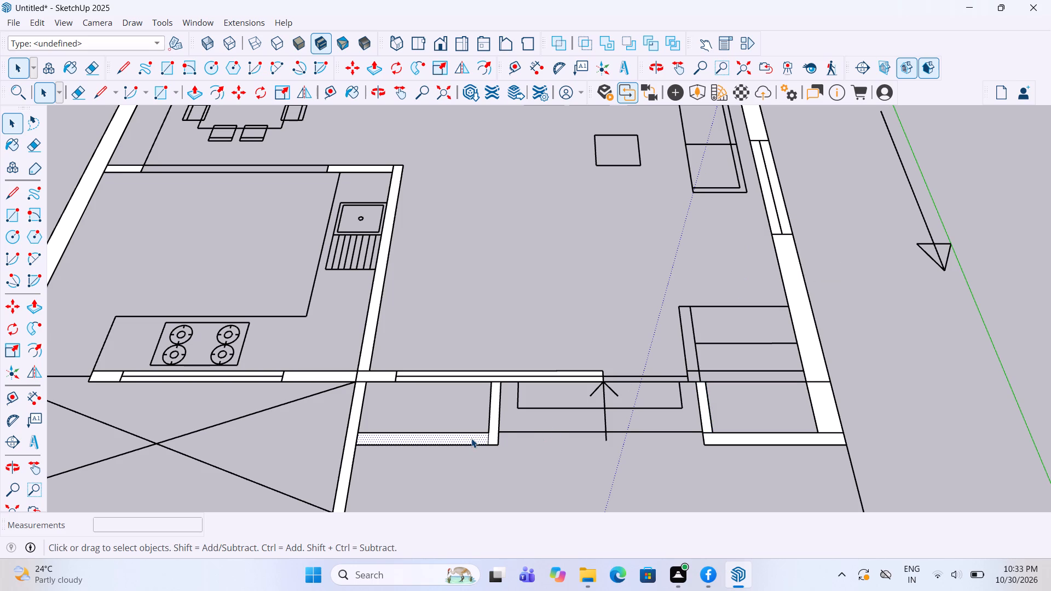
{"action": "right_click", "coordinate": [471, 438]}
{"action": "left_click", "coordinate": [506, 293]}
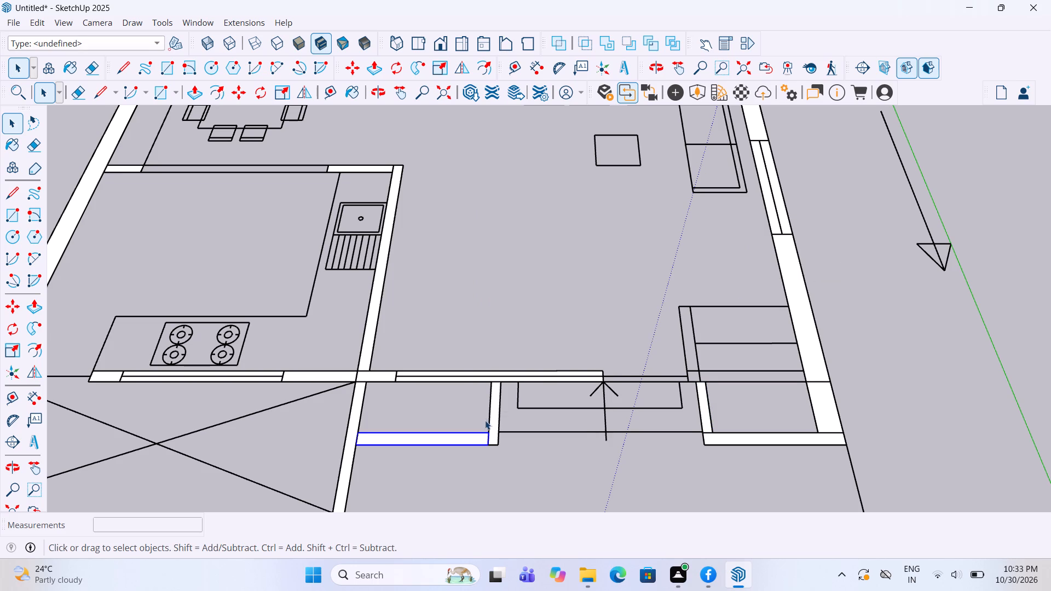
{"action": "left_click", "coordinate": [492, 426]}
{"action": "right_click", "coordinate": [492, 426]}
{"action": "left_click", "coordinate": [585, 283]}
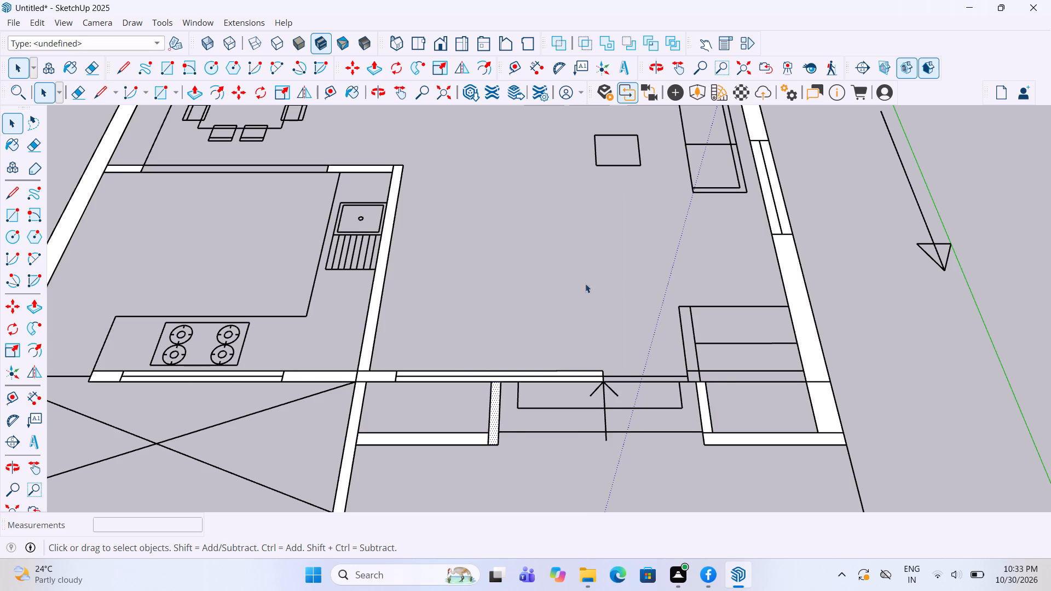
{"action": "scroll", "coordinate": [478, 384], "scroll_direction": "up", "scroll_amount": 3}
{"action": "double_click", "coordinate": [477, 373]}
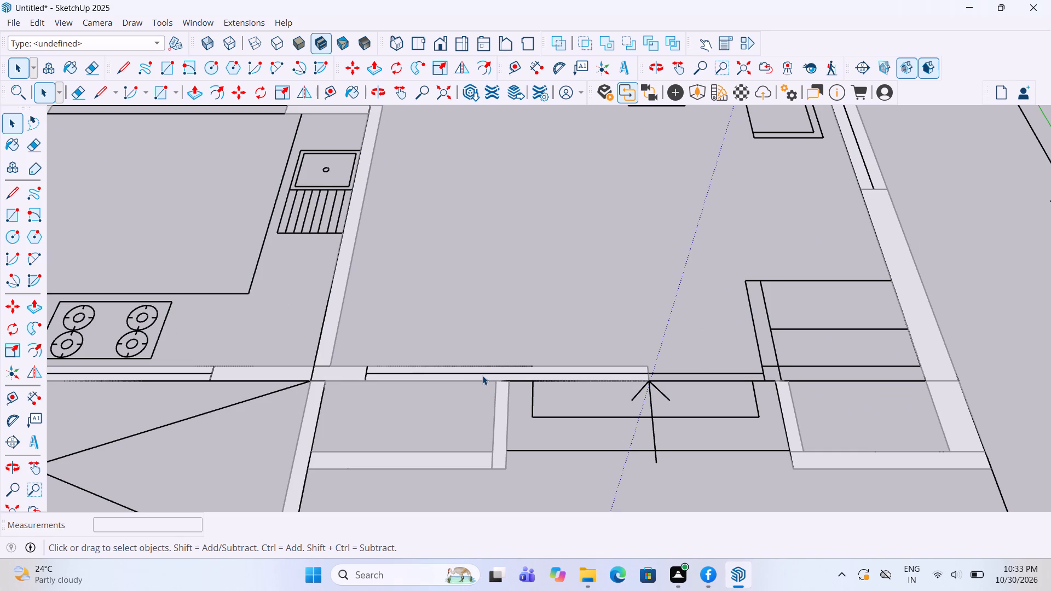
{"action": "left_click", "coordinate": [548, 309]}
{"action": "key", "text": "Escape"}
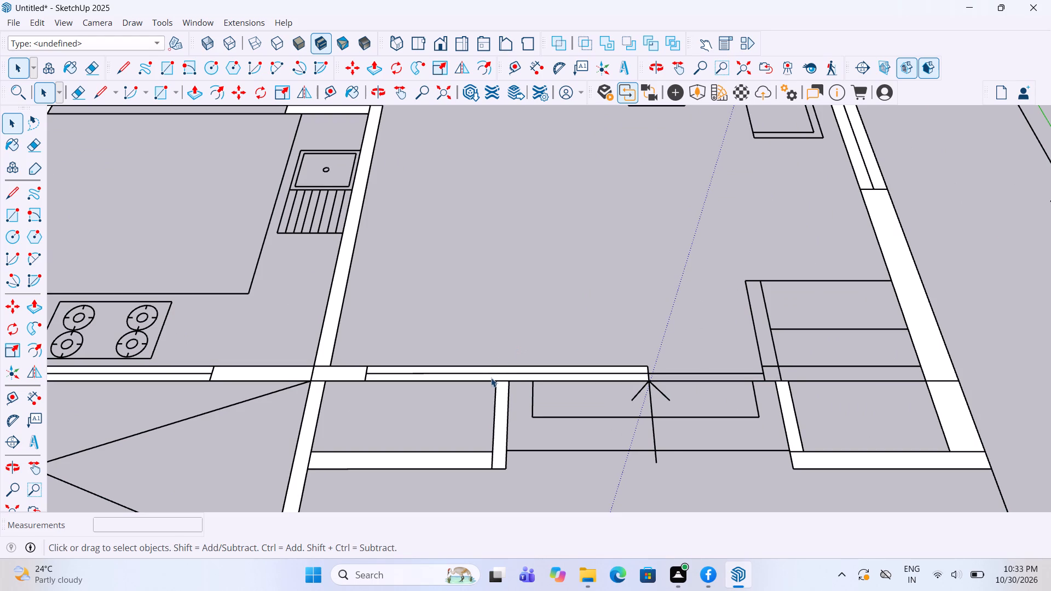
Make a group of the living room's front window opening beside the entrance arrow.
{"action": "left_click", "coordinate": [490, 378]}
{"action": "right_click", "coordinate": [490, 376]}
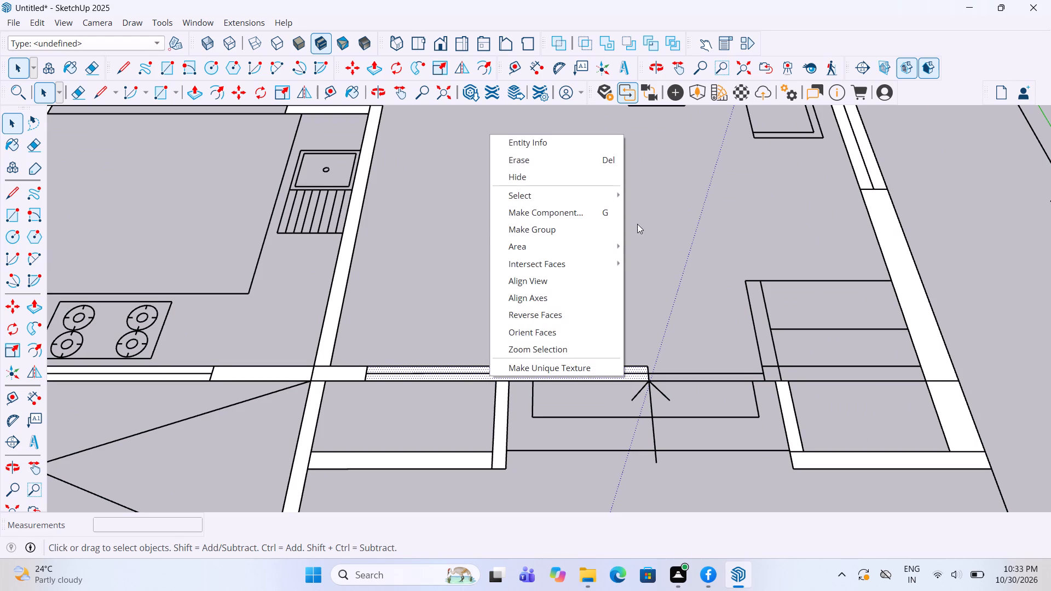
{"action": "left_click", "coordinate": [563, 230]}
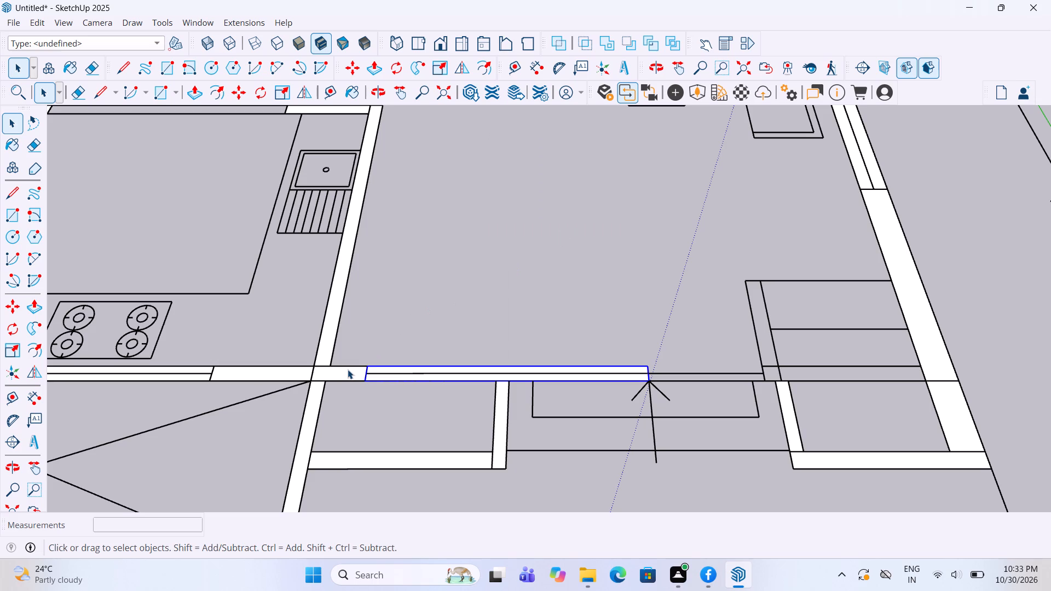
Make a group of the front wall segment between the kitchen window and the living room's front window.
{"action": "left_click", "coordinate": [348, 369]}
{"action": "right_click", "coordinate": [348, 369]}
{"action": "left_click", "coordinate": [415, 225]}
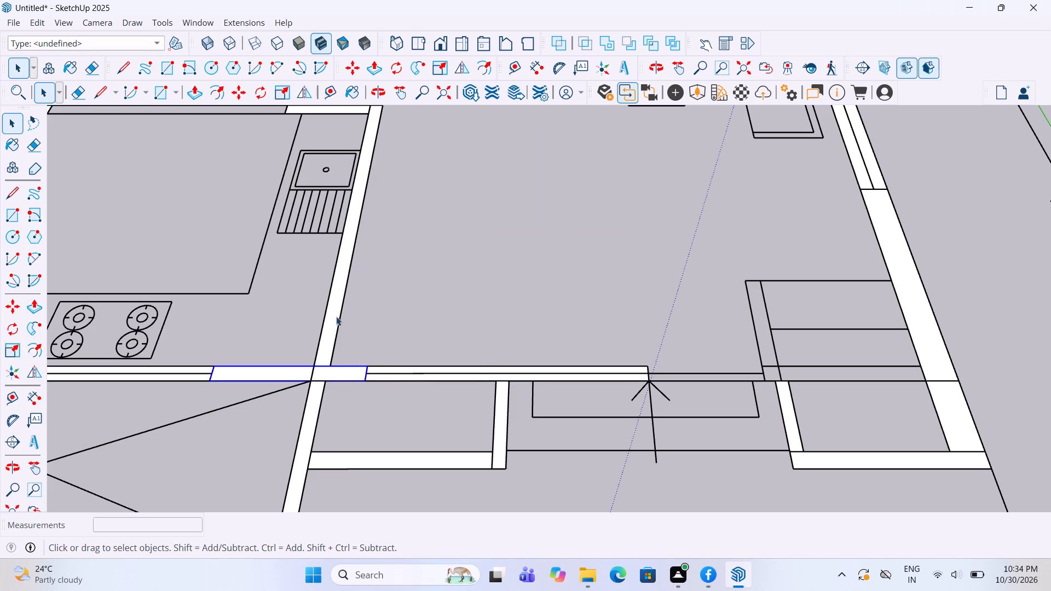
Make a group of the partition wall beside the kitchen sink, separating the kitchen from the living room.
{"action": "left_click", "coordinate": [328, 329]}
{"action": "right_click", "coordinate": [328, 329]}
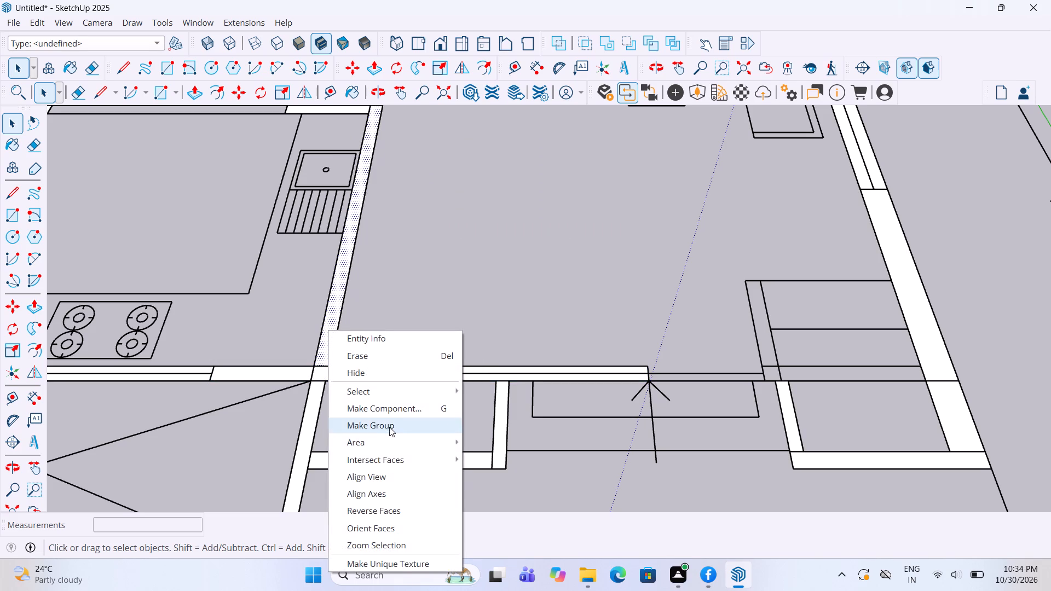
{"action": "left_click", "coordinate": [389, 427]}
{"action": "scroll", "coordinate": [409, 473], "scroll_direction": "down", "scroll_amount": 10}
{"action": "scroll", "coordinate": [357, 291], "scroll_direction": "up", "scroll_amount": 5}
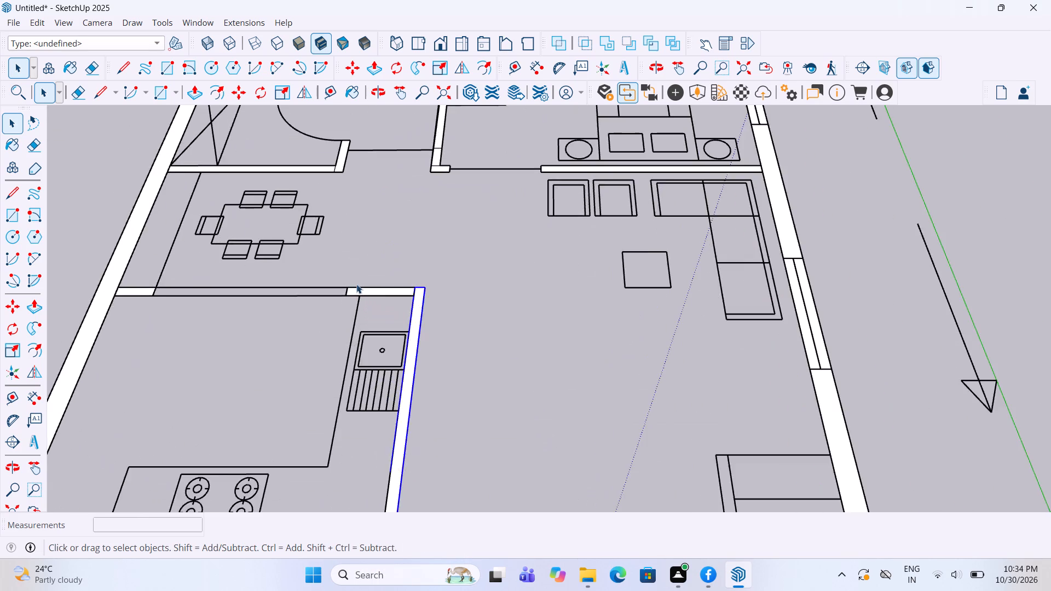
Make separate groups of the two short wall segments at either end of the opening between the kitchen and the dining area.
{"action": "scroll", "coordinate": [356, 284], "scroll_direction": "up", "scroll_amount": 5}
{"action": "left_click", "coordinate": [371, 297]}
{"action": "right_click", "coordinate": [371, 297]}
{"action": "left_click", "coordinate": [439, 396]}
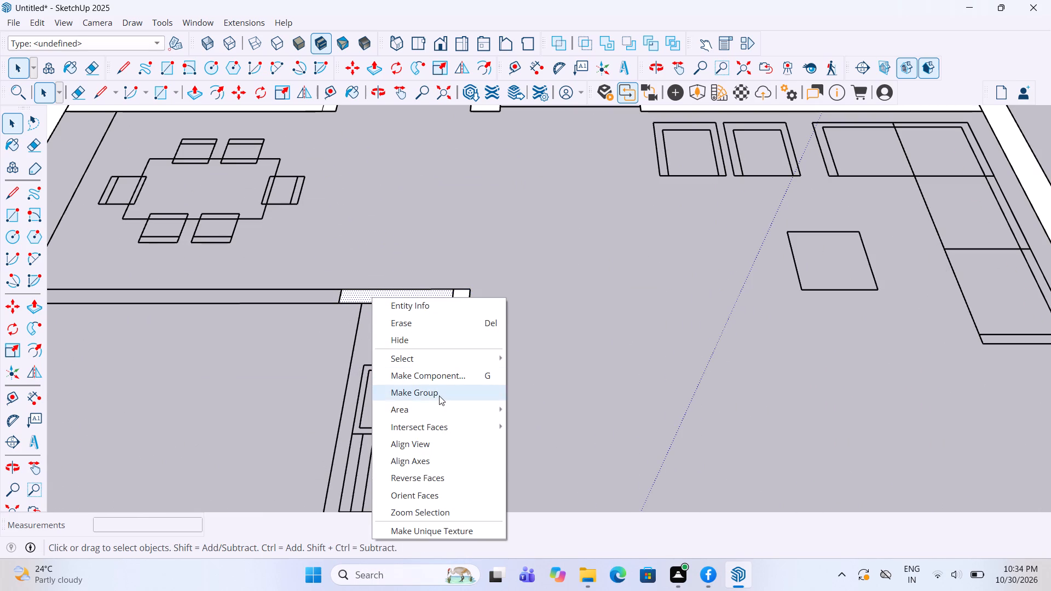
{"action": "scroll", "coordinate": [497, 366], "scroll_direction": "down", "scroll_amount": 5}
{"action": "scroll", "coordinate": [161, 300], "scroll_direction": "up", "scroll_amount": 4}
{"action": "left_click", "coordinate": [197, 326]}
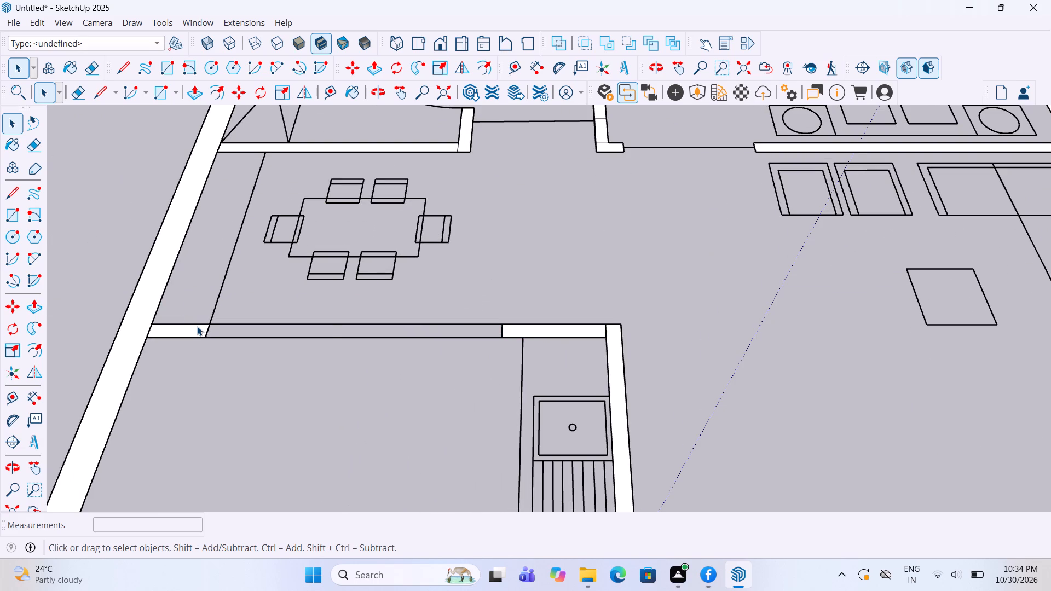
{"action": "right_click", "coordinate": [197, 326]}
{"action": "left_click", "coordinate": [193, 331]}
{"action": "right_click", "coordinate": [193, 331]}
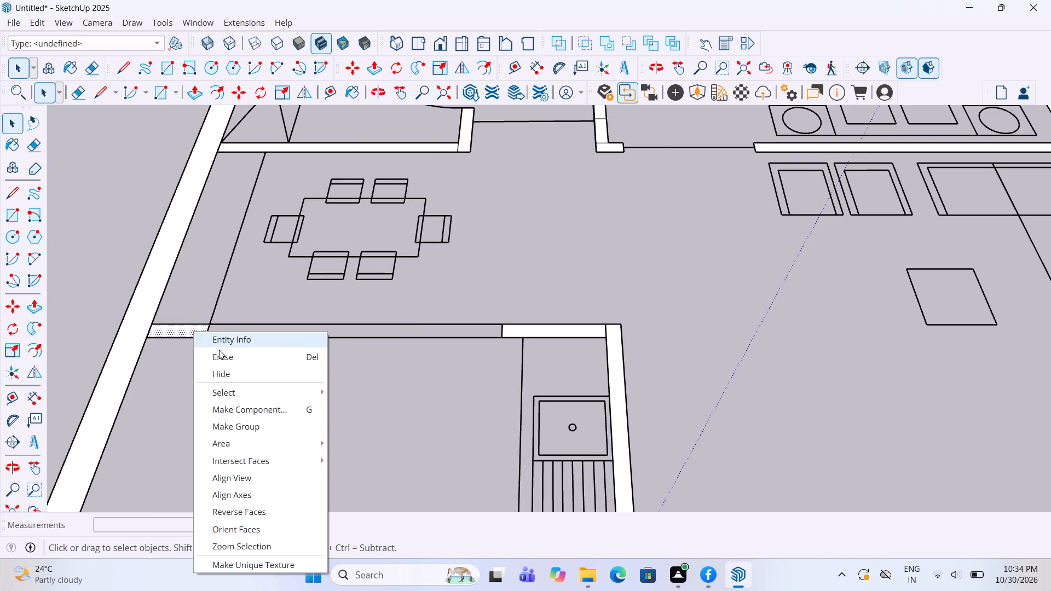
{"action": "left_click", "coordinate": [259, 426]}
{"action": "scroll", "coordinate": [407, 457], "scroll_direction": "down", "scroll_amount": 10}
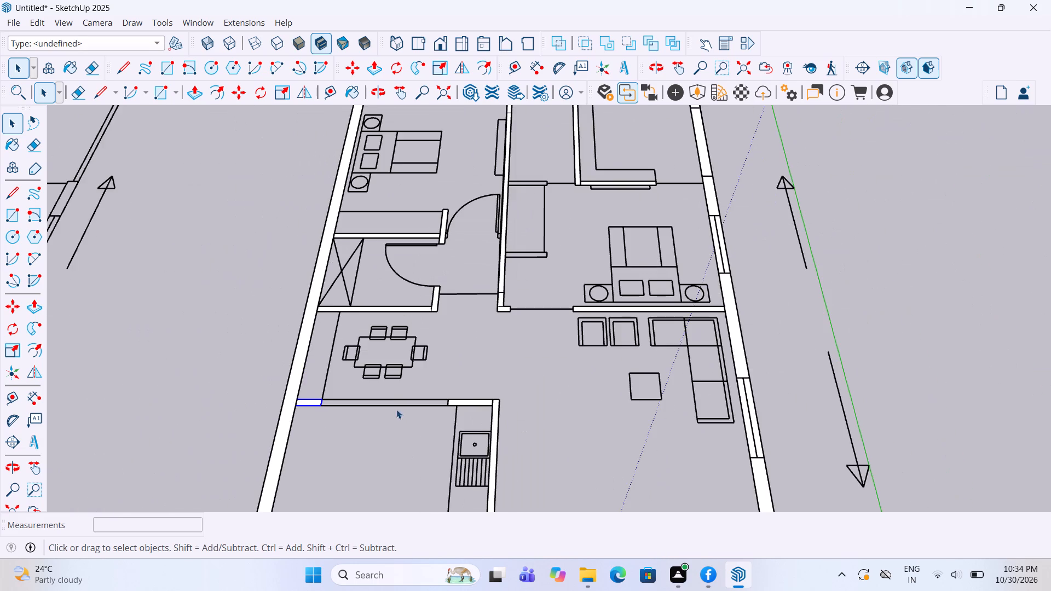
{"action": "key", "text": "Escape"}
Make separate groups of the wall behind the dining table and the short return wall at its end beside the door.
{"action": "scroll", "coordinate": [335, 302], "scroll_direction": "up", "scroll_amount": 9}
{"action": "left_click", "coordinate": [361, 309]}
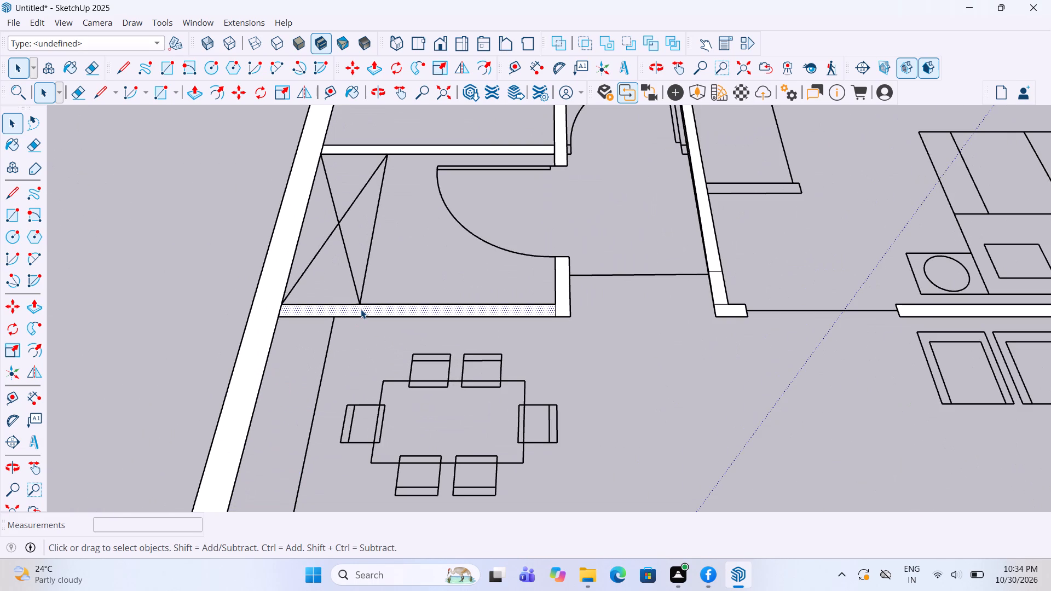
{"action": "right_click", "coordinate": [361, 309]}
{"action": "left_click", "coordinate": [418, 405]}
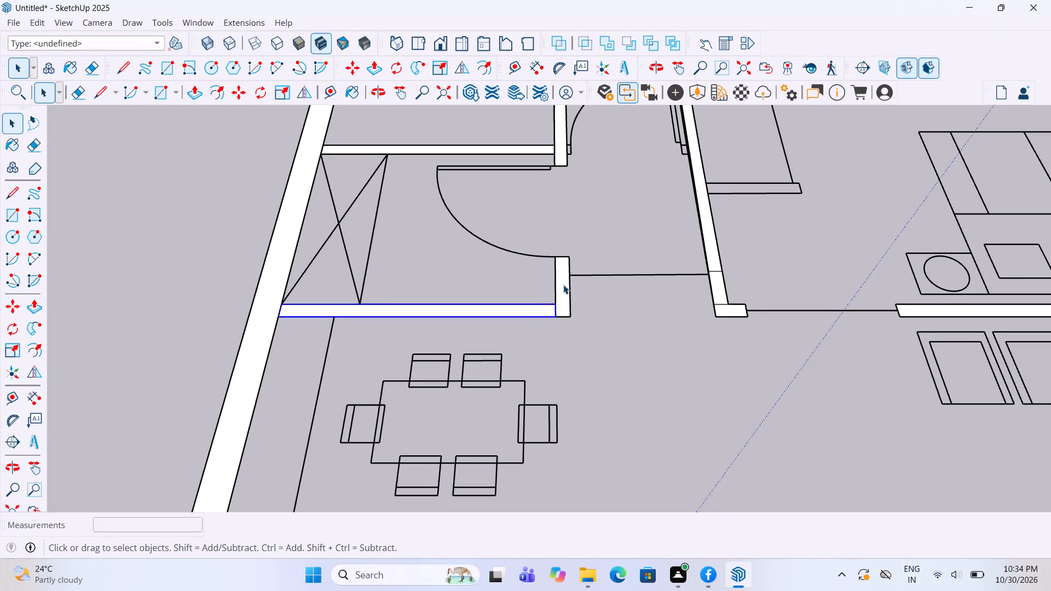
{"action": "left_click", "coordinate": [563, 285]}
{"action": "right_click", "coordinate": [563, 285]}
{"action": "left_click", "coordinate": [598, 380]}
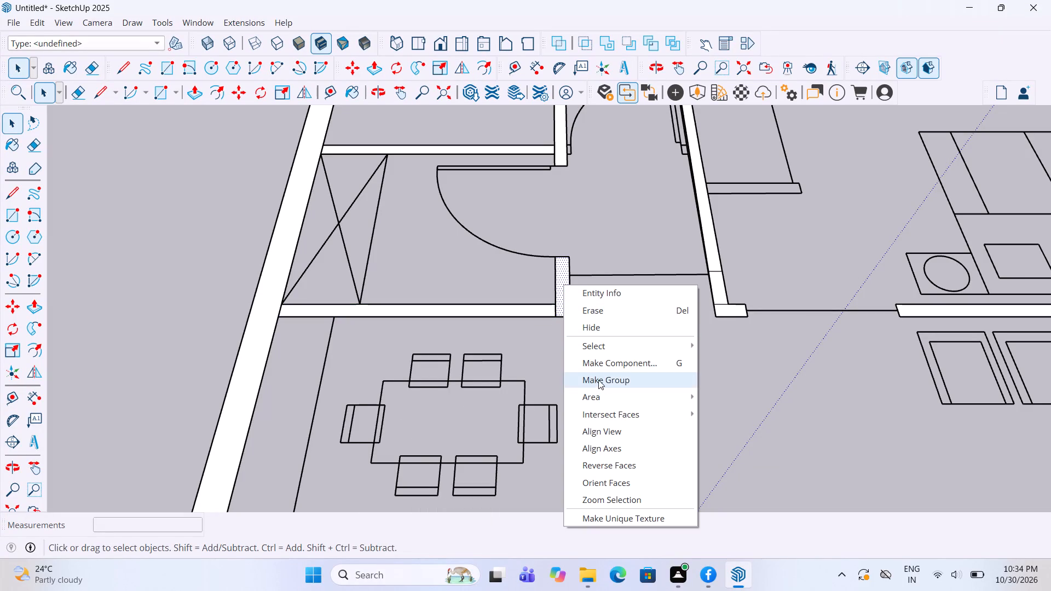
Erase the dividing edges across the central wall between the two bedrooms, near its L-shaped end by the passage.
{"action": "left_click", "coordinate": [720, 302]}
{"action": "left_click", "coordinate": [721, 303]}
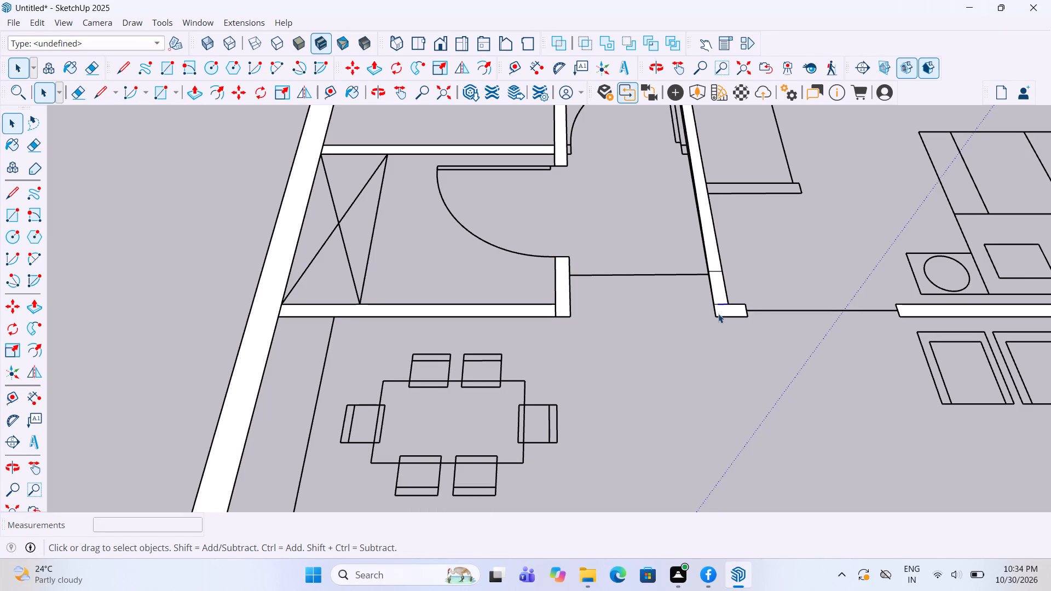
{"action": "key", "text": "Delete"}
{"action": "left_click", "coordinate": [714, 273]}
{"action": "key", "text": "Delete"}
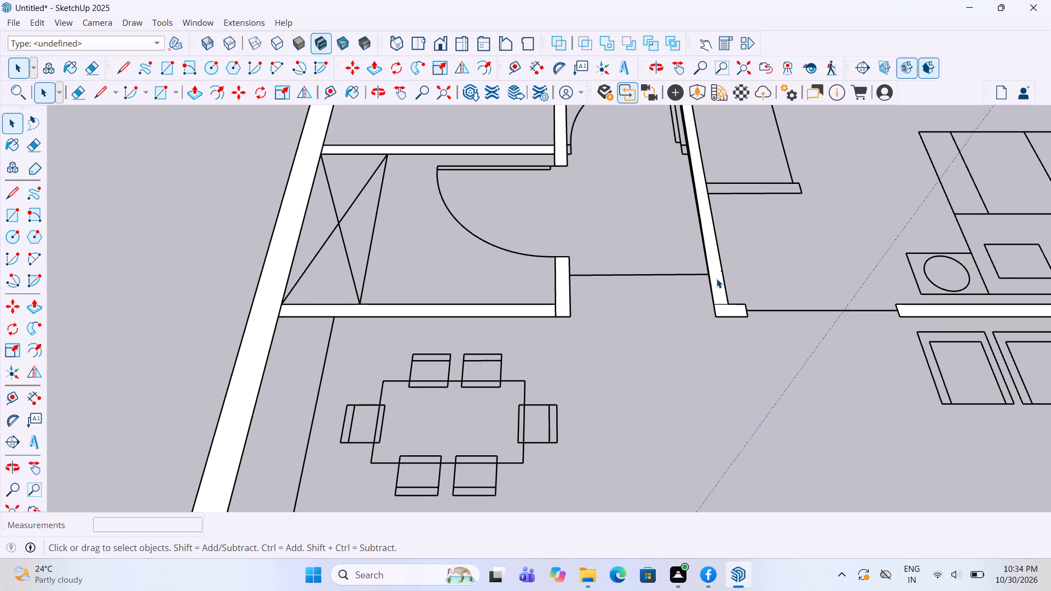
{"action": "left_click", "coordinate": [717, 279]}
{"action": "right_click", "coordinate": [717, 279]}
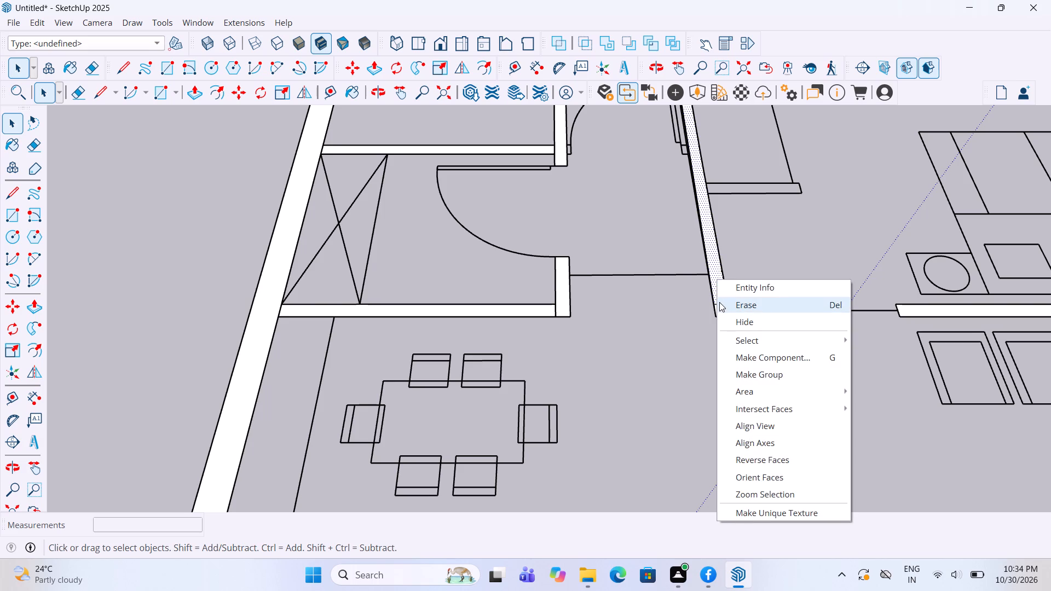
{"action": "key", "text": "Escape"}
{"action": "left_click", "coordinate": [721, 303]}
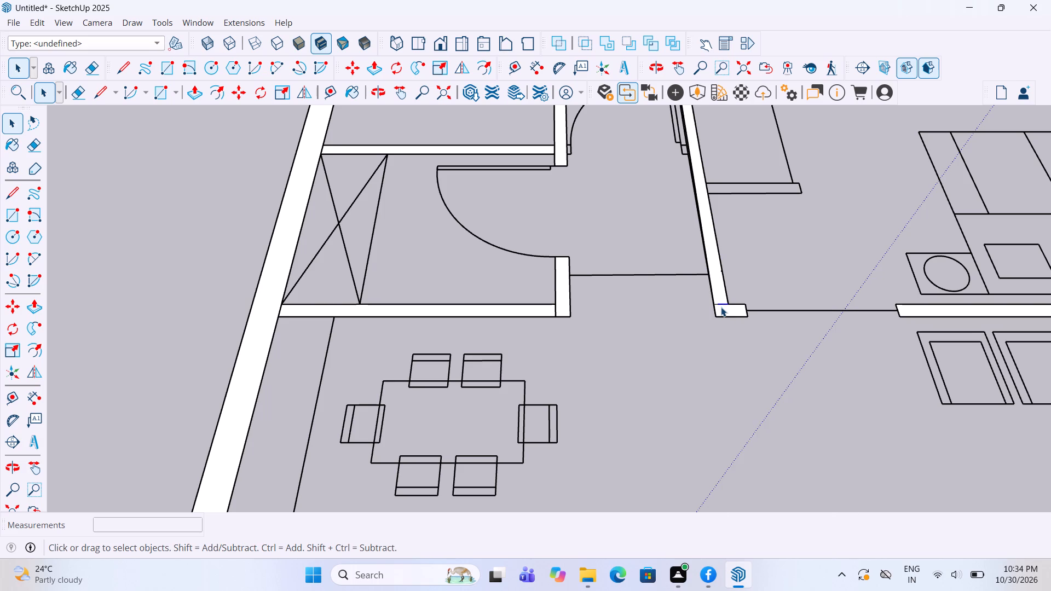
{"action": "key", "text": "Delete"}
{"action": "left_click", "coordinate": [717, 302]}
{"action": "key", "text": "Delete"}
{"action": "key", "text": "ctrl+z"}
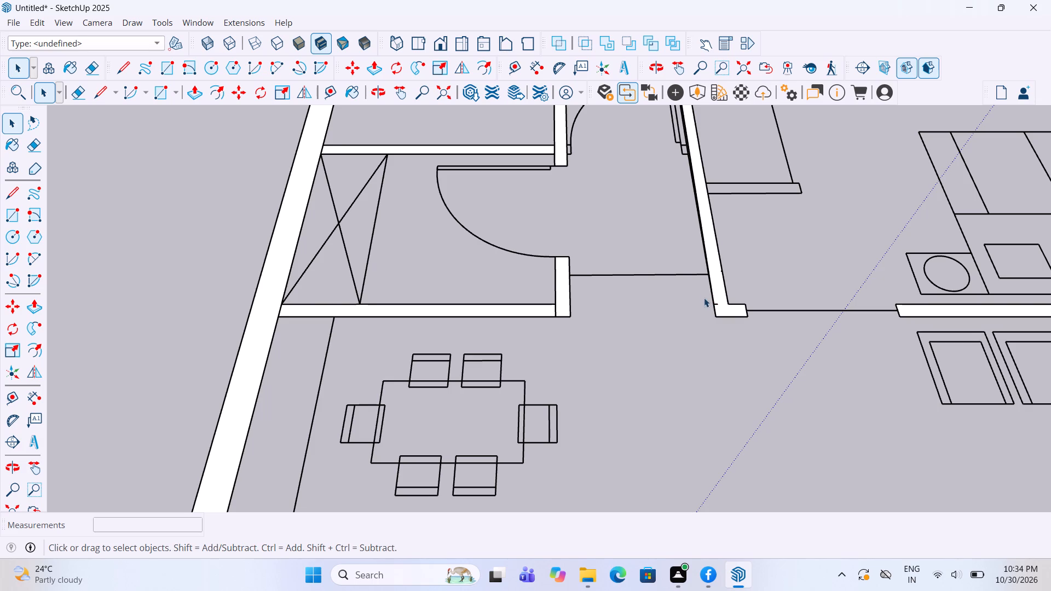
Erase the leftover edge stub at the central wall's corner and make a group of the L-ended wall.
{"action": "left_click", "coordinate": [715, 305]}
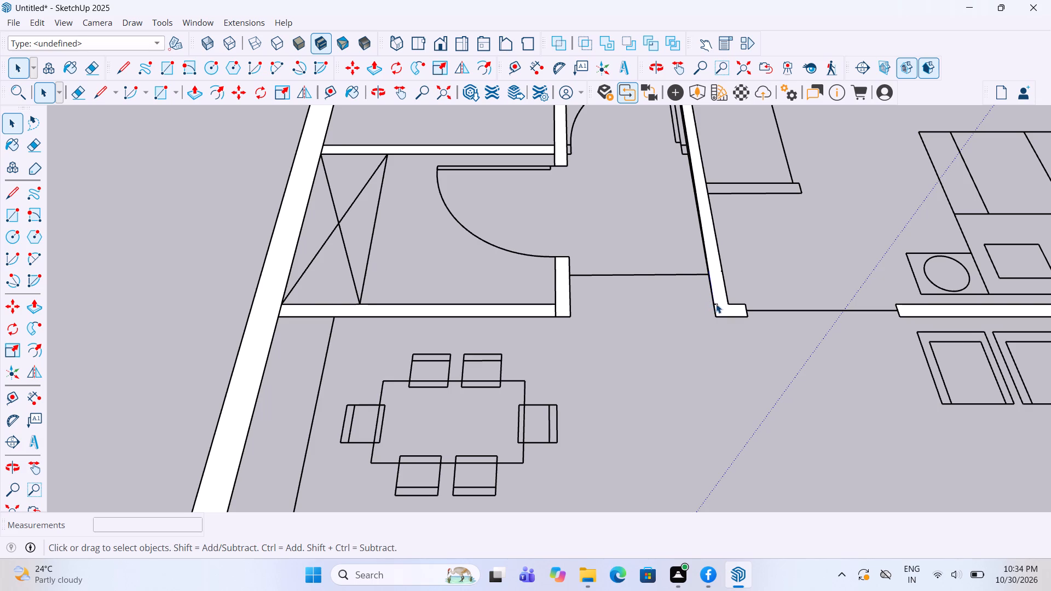
{"action": "left_click", "coordinate": [716, 303]}
{"action": "key", "text": "Delete"}
{"action": "right_click", "coordinate": [723, 303]}
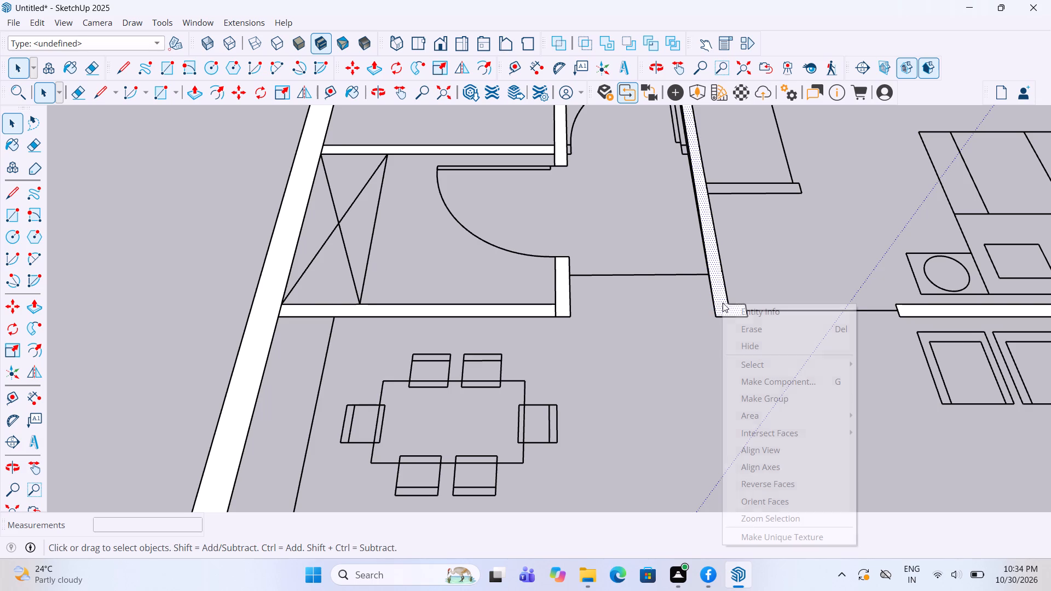
{"action": "left_click", "coordinate": [776, 397]}
Make a group of the wall between the living room sofas and the bedroom behind them.
{"action": "scroll", "coordinate": [691, 428], "scroll_direction": "down", "scroll_amount": 6}
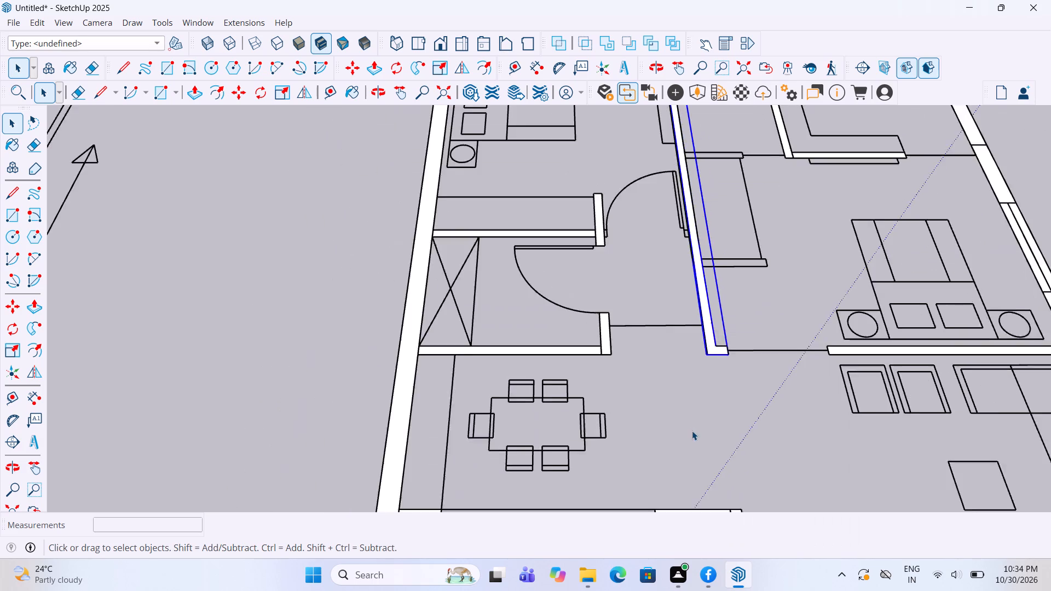
{"action": "scroll", "coordinate": [696, 413], "scroll_direction": "down", "scroll_amount": 5}
{"action": "scroll", "coordinate": [788, 397], "scroll_direction": "up", "scroll_amount": 5}
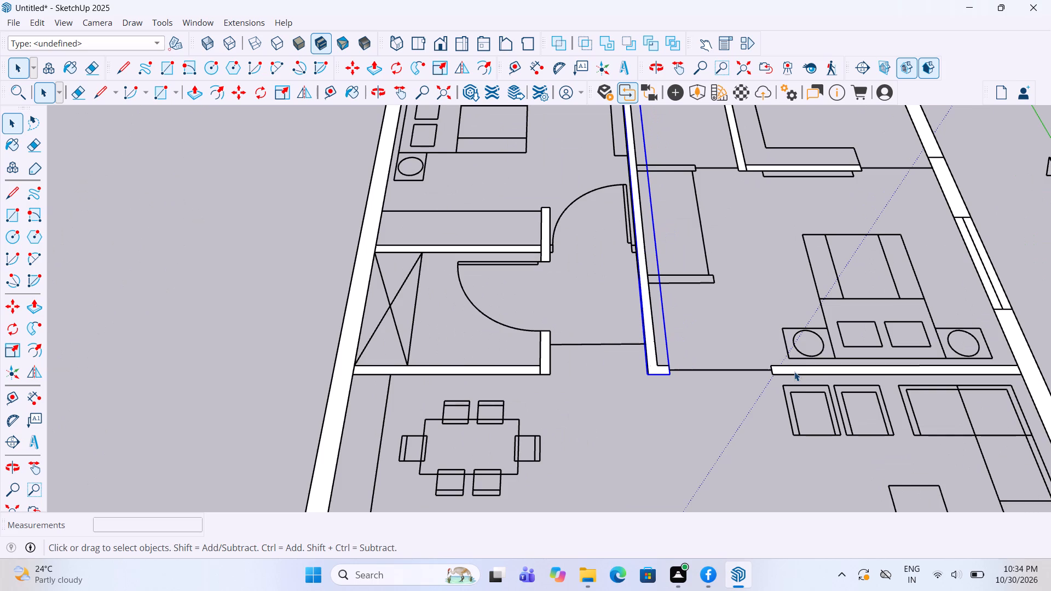
{"action": "left_click", "coordinate": [794, 370]}
{"action": "right_click", "coordinate": [795, 370]}
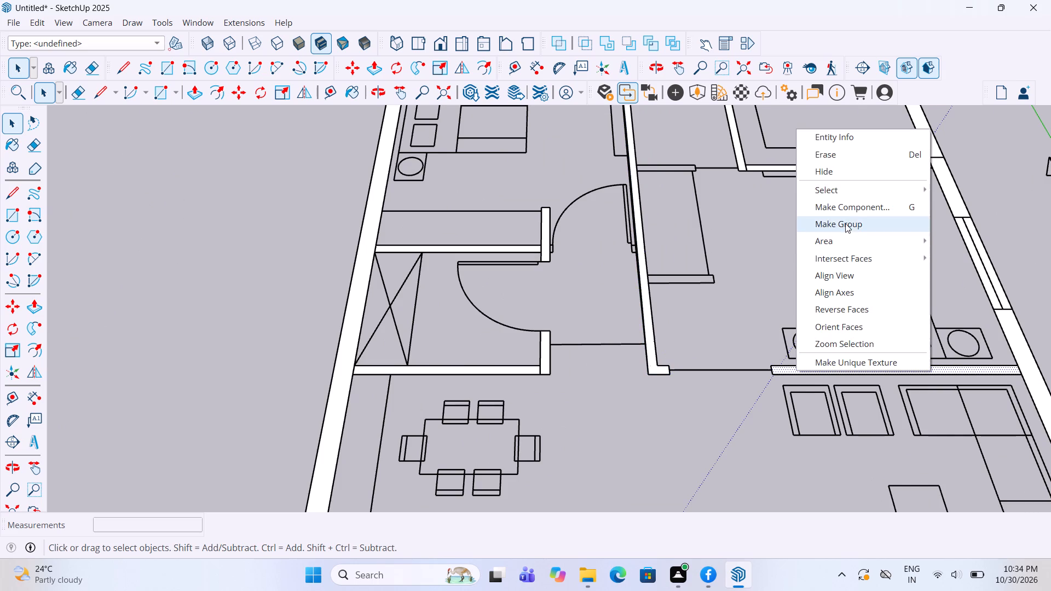
{"action": "left_click", "coordinate": [845, 223]}
Make a group of the front wall of the rear corner room with the L-shaped outline.
{"action": "scroll", "coordinate": [733, 445], "scroll_direction": "down", "scroll_amount": 10}
{"action": "scroll", "coordinate": [727, 279], "scroll_direction": "up", "scroll_amount": 7}
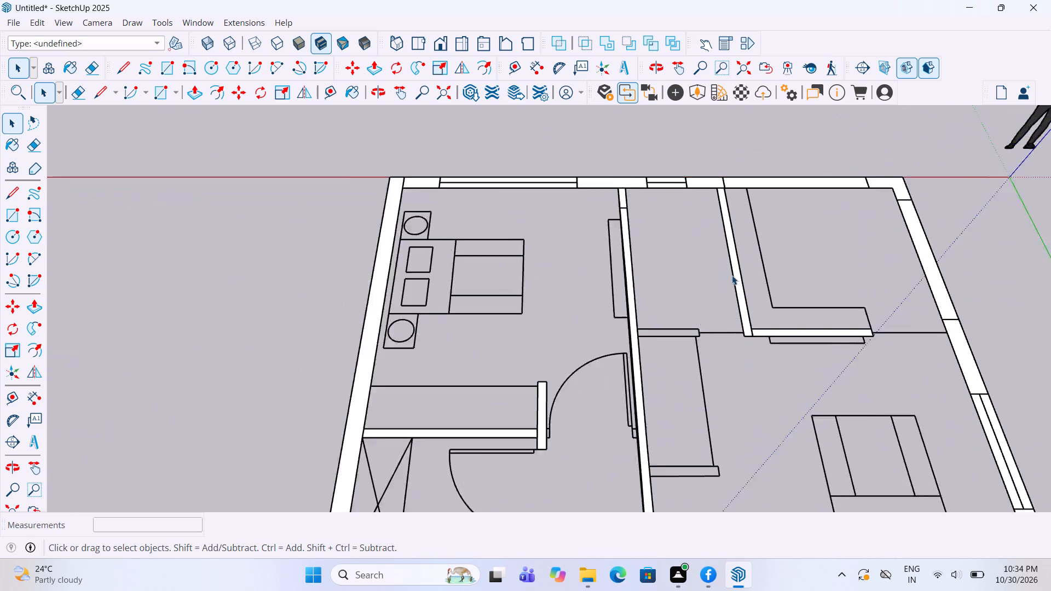
{"action": "scroll", "coordinate": [732, 275], "scroll_direction": "up", "scroll_amount": 2}
{"action": "scroll", "coordinate": [788, 362], "scroll_direction": "up", "scroll_amount": 5}
{"action": "left_click", "coordinate": [784, 328]}
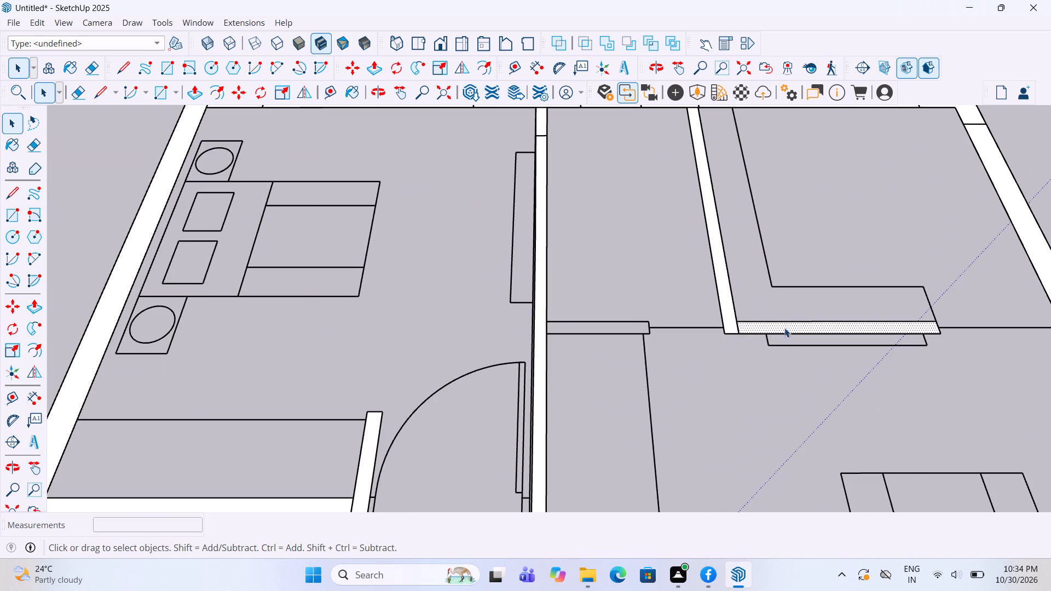
{"action": "right_click", "coordinate": [784, 328]}
{"action": "left_click", "coordinate": [826, 422]}
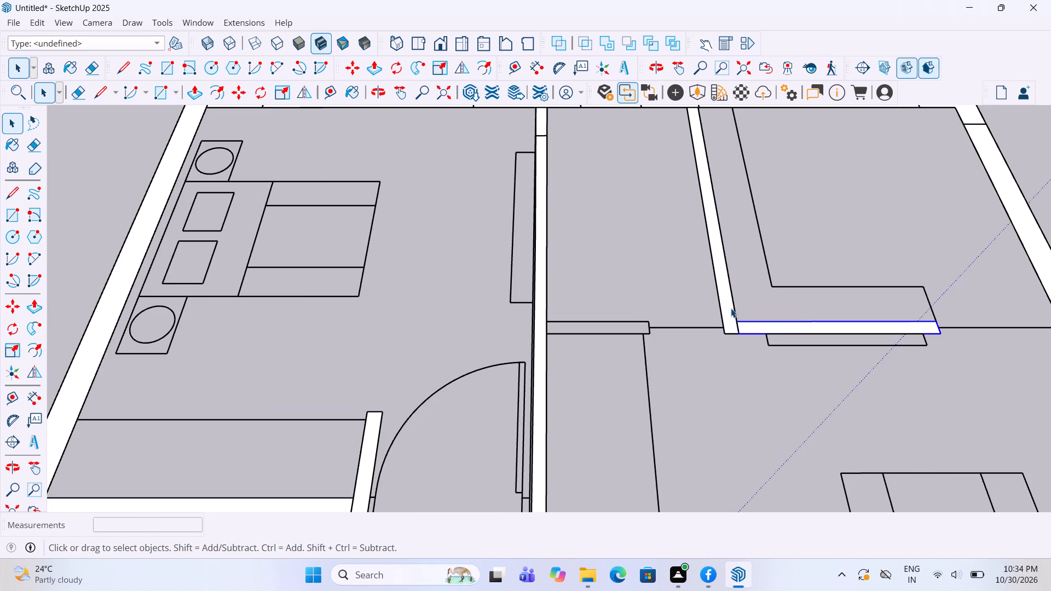
Try to make a group of the same corner room's long side wall adjoining its front wall.
{"action": "left_click", "coordinate": [731, 308]}
{"action": "right_click_drag", "start_coordinate": [723, 318], "coordinate": [722, 324]}
{"action": "left_click", "coordinate": [761, 412]}
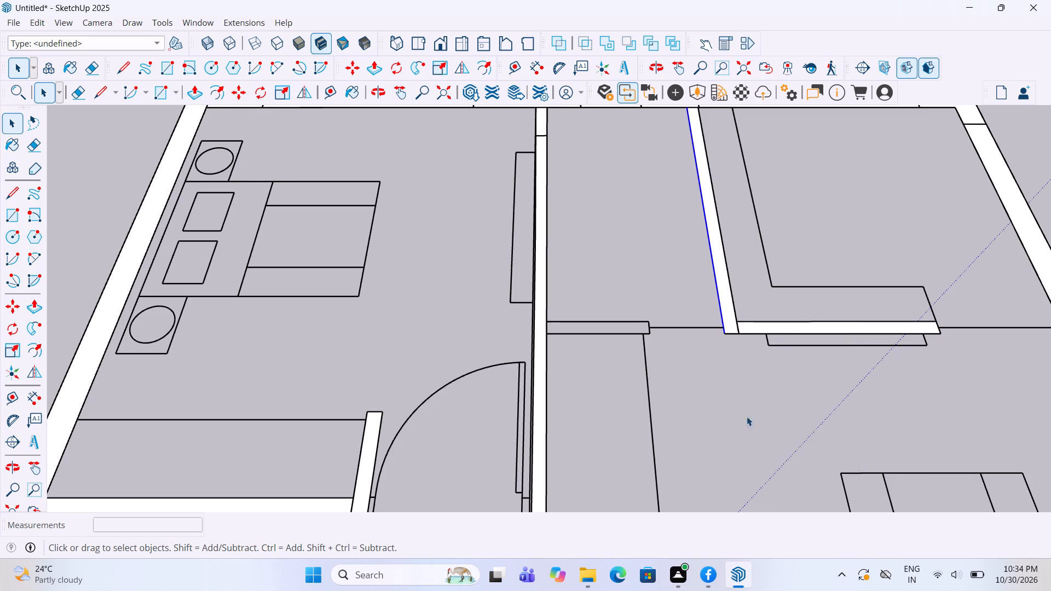
Make a group of the short wall segment where the central wall meets the rear wall.
{"action": "scroll", "coordinate": [698, 478], "scroll_direction": "down", "scroll_amount": 10}
{"action": "scroll", "coordinate": [622, 216], "scroll_direction": "up", "scroll_amount": 3}
{"action": "scroll", "coordinate": [607, 321], "scroll_direction": "up", "scroll_amount": 9}
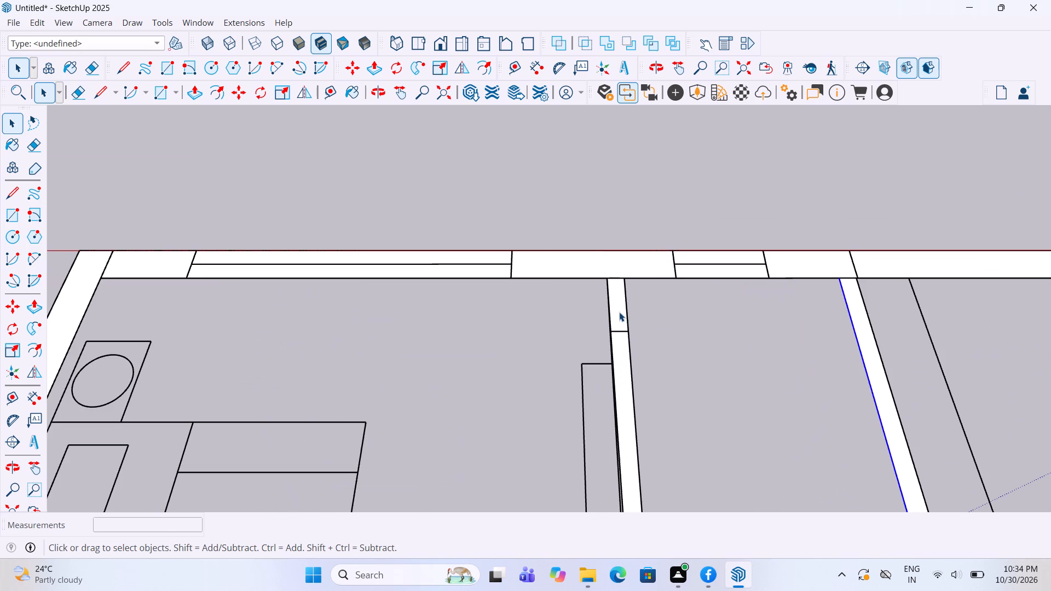
{"action": "left_click", "coordinate": [619, 307]}
{"action": "right_click", "coordinate": [619, 307]}
{"action": "left_click", "coordinate": [665, 397]}
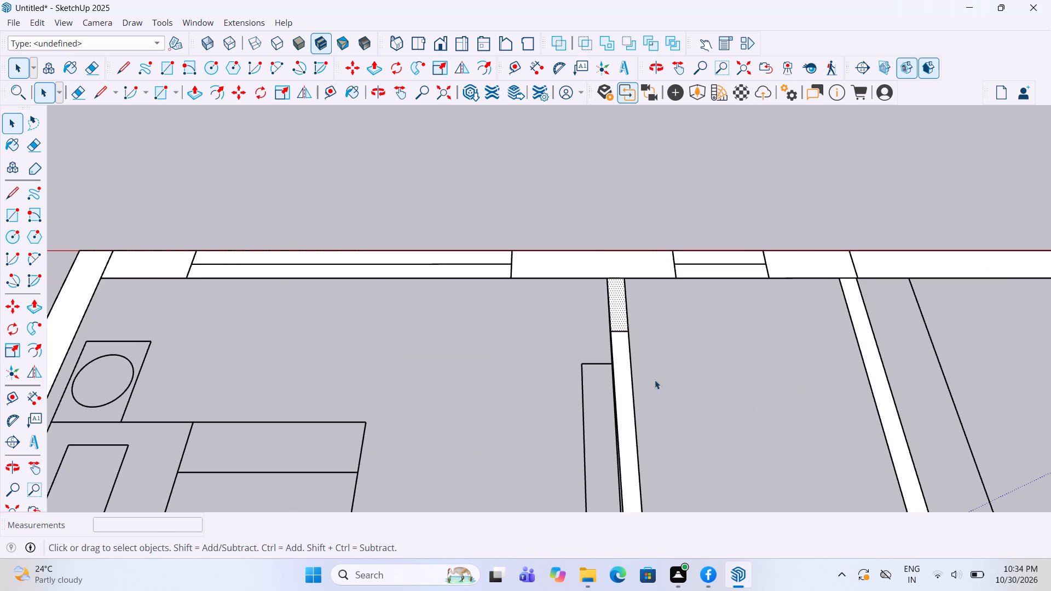
{"action": "scroll", "coordinate": [589, 271], "scroll_direction": "down", "scroll_amount": 7}
{"action": "scroll", "coordinate": [579, 220], "scroll_direction": "down", "scroll_amount": 5}
{"action": "key", "text": "Escape"}
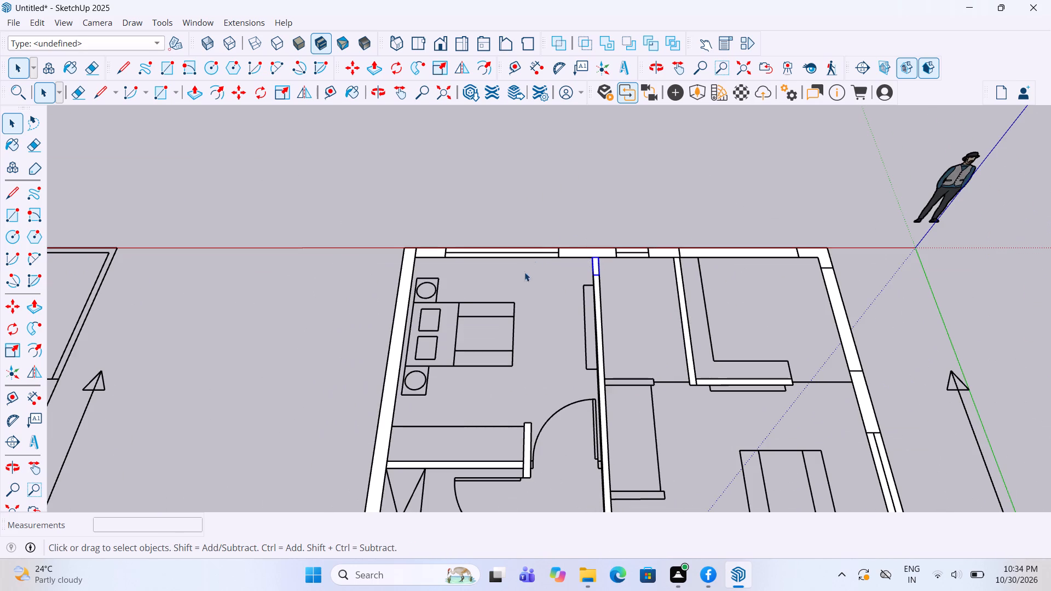
Open the rear wall's corner segment group beside the bedroom window and push/pull its face up 10'.
{"action": "scroll", "coordinate": [454, 276], "scroll_direction": "down", "scroll_amount": 3}
{"action": "middle_click_drag", "start_coordinate": [457, 276], "coordinate": [613, 287]}
{"action": "scroll", "coordinate": [622, 250], "scroll_direction": "down", "scroll_amount": 5}
{"action": "scroll", "coordinate": [428, 307], "scroll_direction": "up", "scroll_amount": 4}
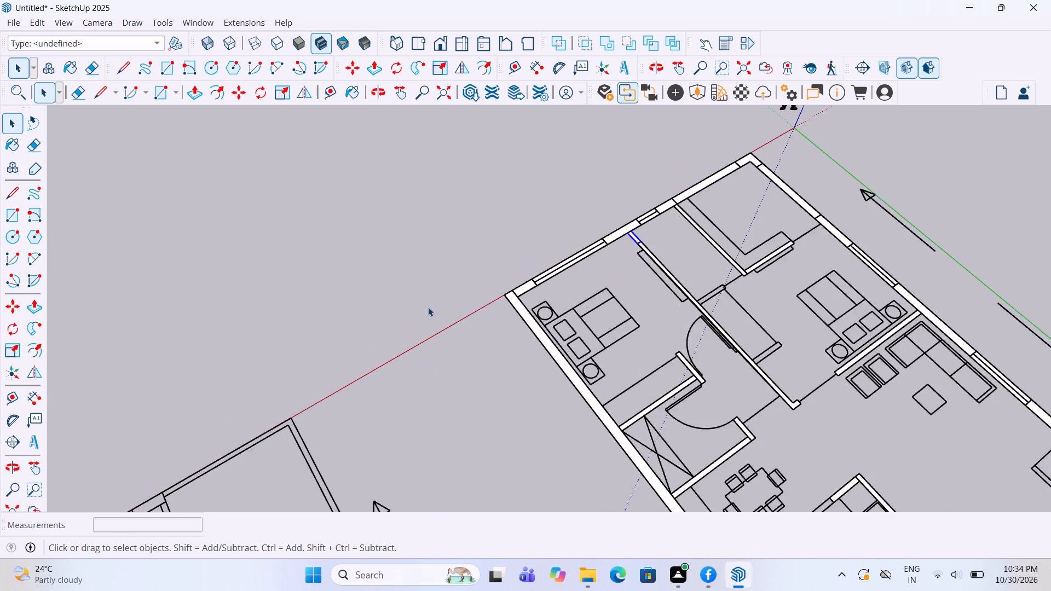
{"action": "scroll", "coordinate": [428, 307], "scroll_direction": "up", "scroll_amount": 6}
{"action": "scroll", "coordinate": [505, 283], "scroll_direction": "up", "scroll_amount": 4}
{"action": "double_click", "coordinate": [509, 294]}
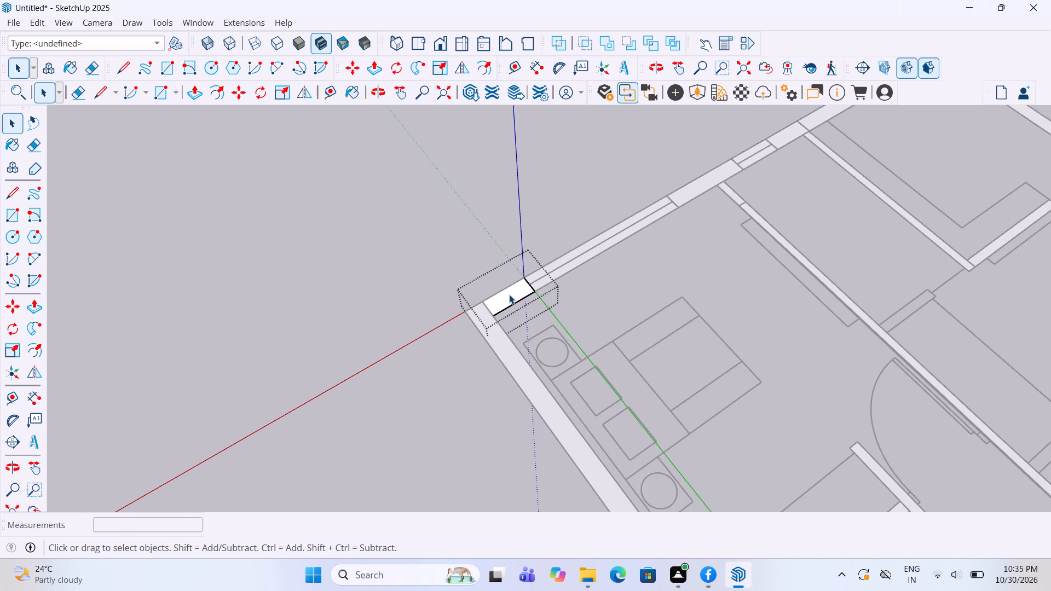
{"action": "key", "text": "p"}
{"action": "left_click", "coordinate": [509, 300]}
{"action": "type", "text": "10'"}
{"action": "key", "text": "Return"}
{"action": "key", "text": "space"}
{"action": "left_click", "coordinate": [431, 271]}
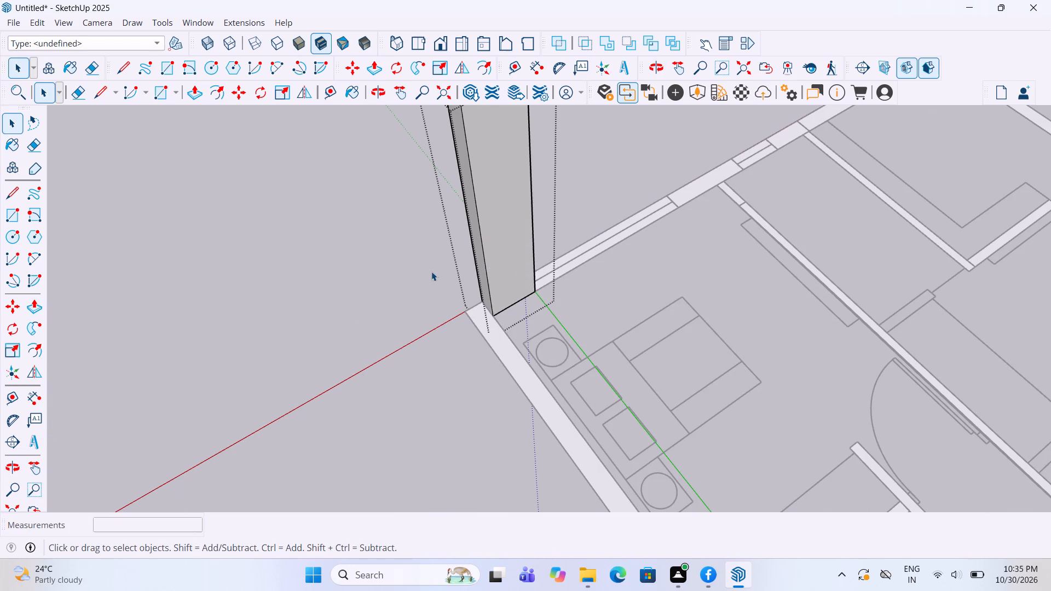
Examine the traced floor plan from the staircase and car porch back to the raised rear corner wall.
{"action": "scroll", "coordinate": [423, 271], "scroll_direction": "down", "scroll_amount": 12}
{"action": "scroll", "coordinate": [678, 306], "scroll_direction": "down", "scroll_amount": 5}
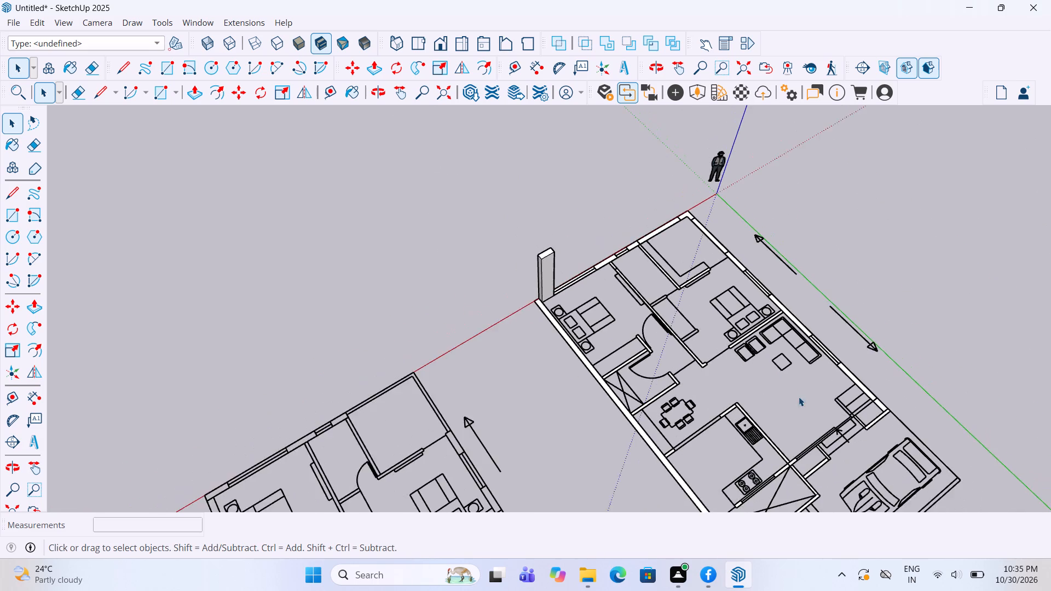
{"action": "scroll", "coordinate": [799, 397], "scroll_direction": "down", "scroll_amount": 2}
{"action": "scroll", "coordinate": [745, 314], "scroll_direction": "down", "scroll_amount": 7}
{"action": "scroll", "coordinate": [771, 396], "scroll_direction": "up", "scroll_amount": 3}
{"action": "middle_click_drag", "start_coordinate": [772, 398], "coordinate": [708, 370]}
{"action": "scroll", "coordinate": [708, 370], "scroll_direction": "up", "scroll_amount": 1}
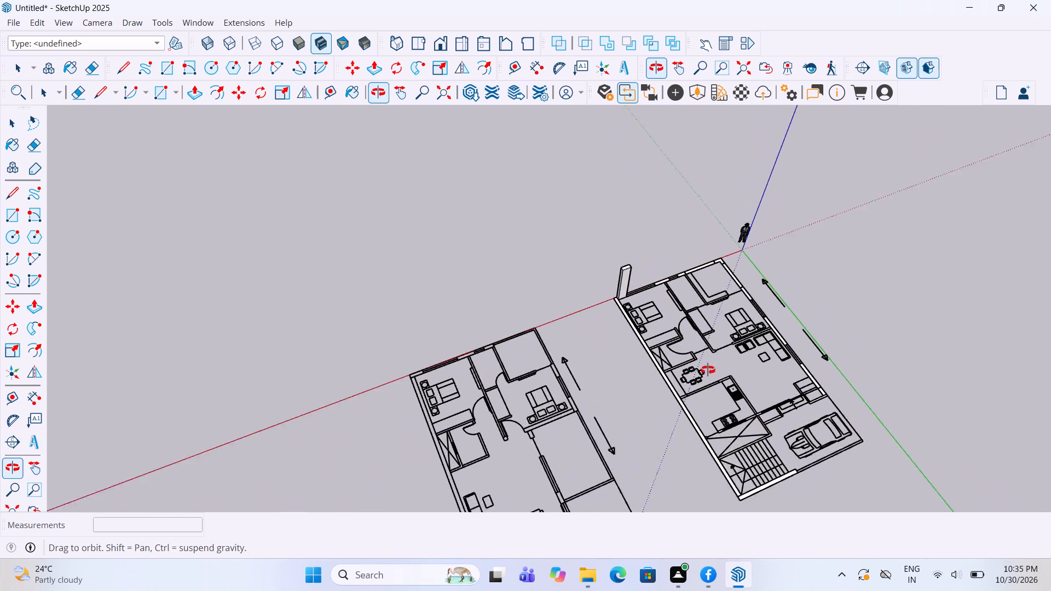
{"action": "middle_click_drag", "start_coordinate": [708, 370], "coordinate": [705, 369]}
{"action": "scroll", "coordinate": [639, 316], "scroll_direction": "down", "scroll_amount": 6}
{"action": "scroll", "coordinate": [742, 470], "scroll_direction": "up", "scroll_amount": 5}
{"action": "scroll", "coordinate": [702, 422], "scroll_direction": "up", "scroll_amount": 8}
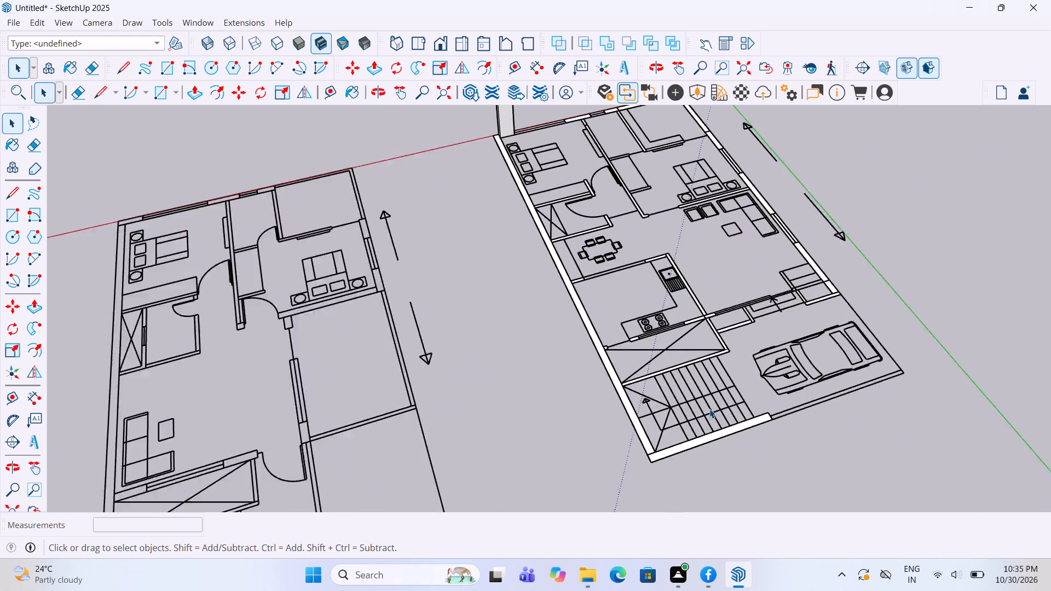
{"action": "scroll", "coordinate": [709, 409], "scroll_direction": "up", "scroll_amount": 7}
{"action": "middle_click_drag", "start_coordinate": [719, 409], "coordinate": [698, 405]}
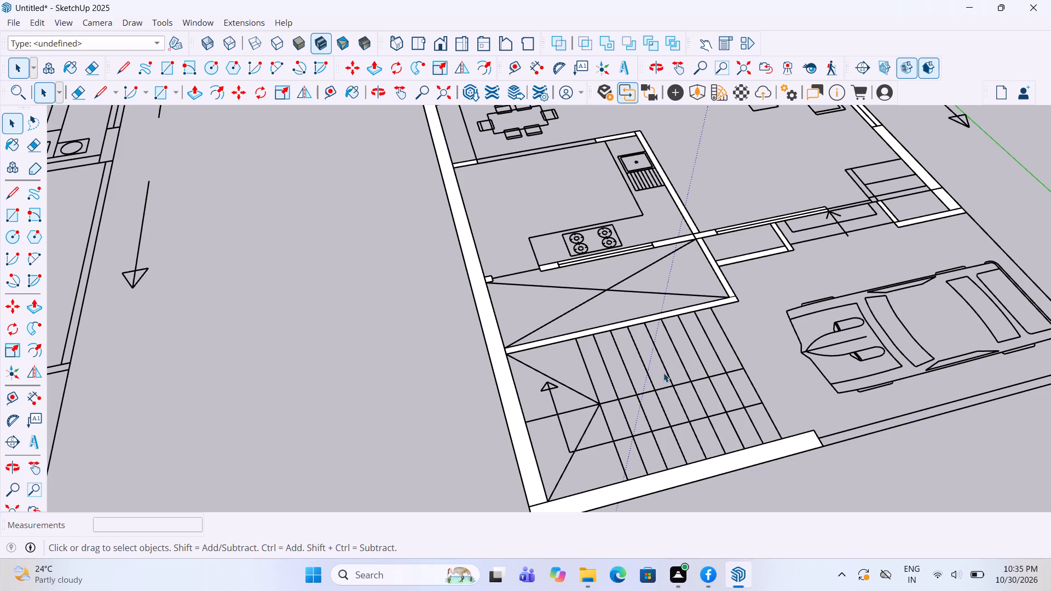
{"action": "scroll", "coordinate": [655, 433], "scroll_direction": "down", "scroll_amount": 6}
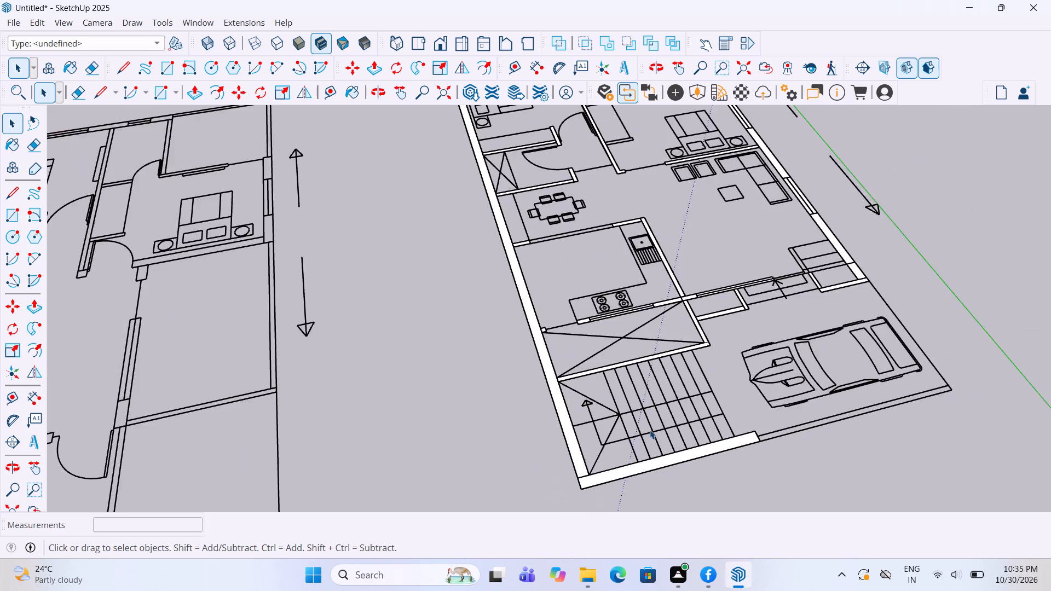
{"action": "scroll", "coordinate": [650, 430], "scroll_direction": "down", "scroll_amount": 11}
{"action": "scroll", "coordinate": [600, 200], "scroll_direction": "up", "scroll_amount": 5}
{"action": "scroll", "coordinate": [574, 242], "scroll_direction": "up", "scroll_amount": 3}
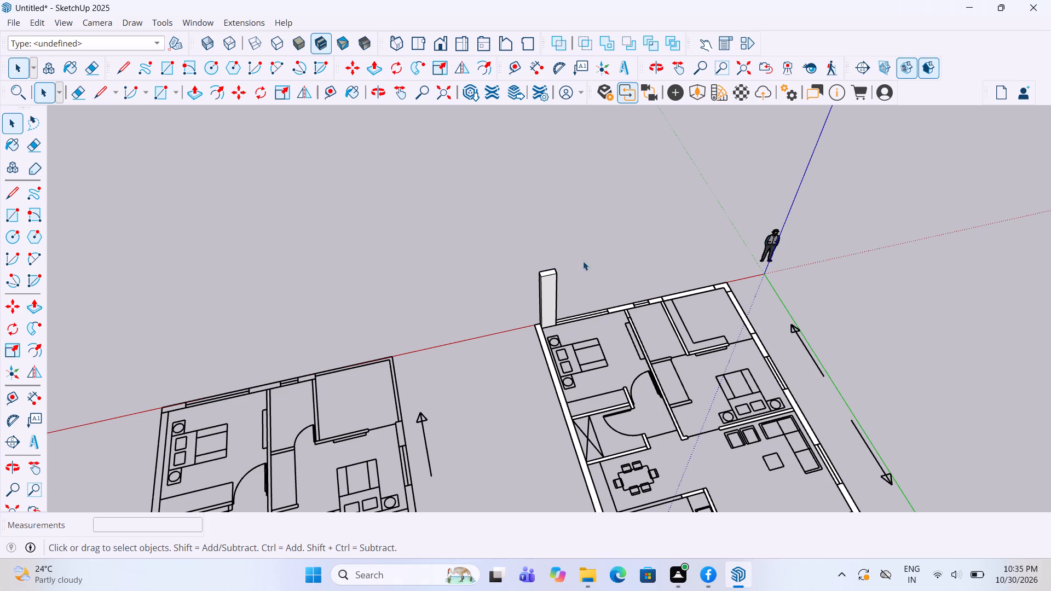
{"action": "scroll", "coordinate": [584, 266], "scroll_direction": "up", "scroll_amount": 3}
{"action": "scroll", "coordinate": [623, 364], "scroll_direction": "up", "scroll_amount": 2}
{"action": "key", "text": "space"}
{"action": "scroll", "coordinate": [627, 303], "scroll_direction": "up", "scroll_amount": 1}
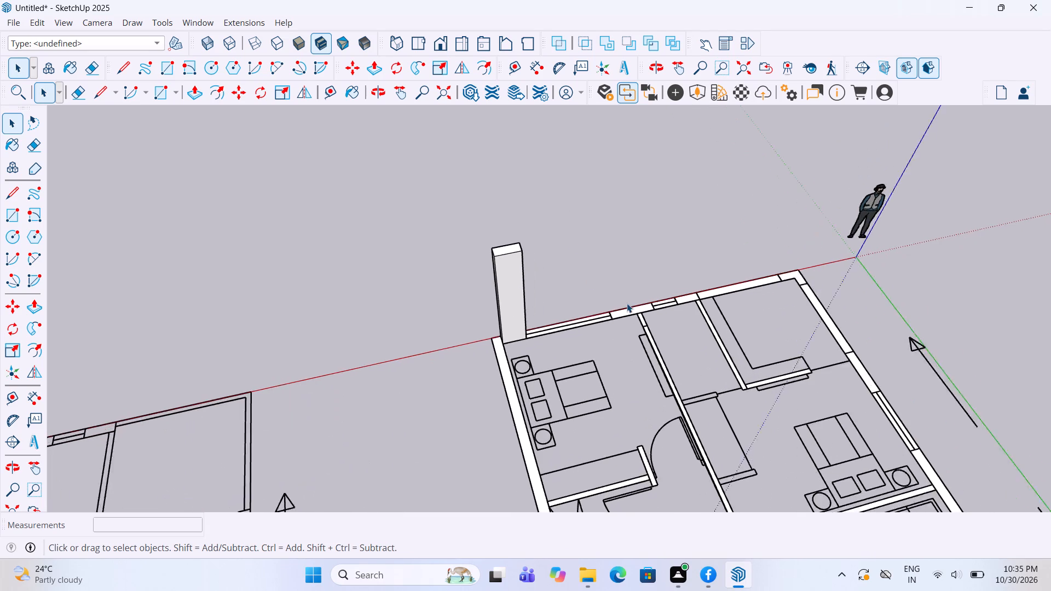
Open the rear wall segment group at the central wall junction and push/pull its face up 10'.
{"action": "scroll", "coordinate": [627, 303], "scroll_direction": "up", "scroll_amount": 2}
{"action": "double_click", "coordinate": [635, 308]}
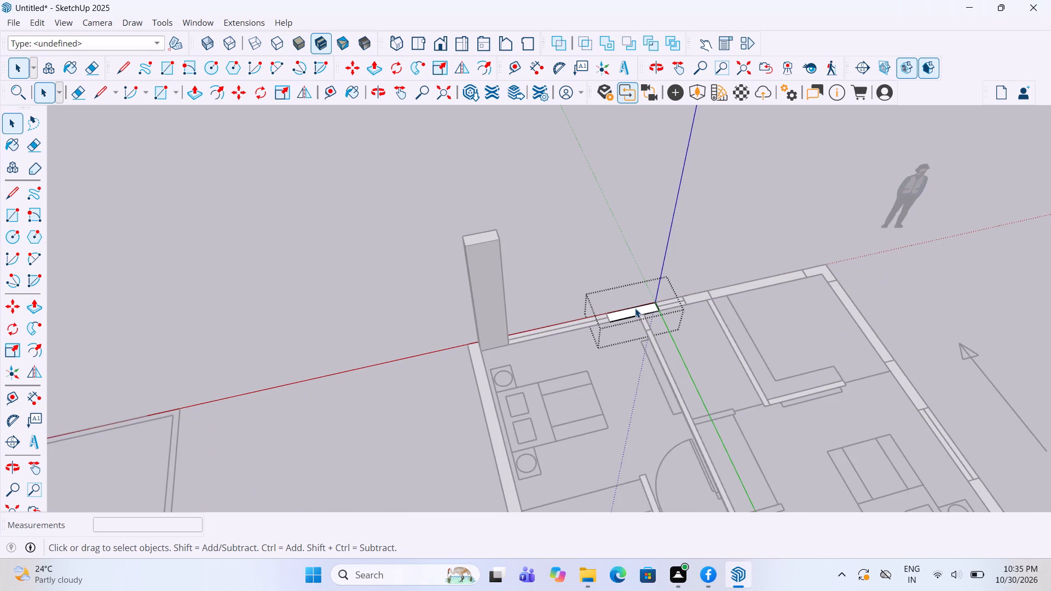
{"action": "key", "text": "p"}
{"action": "double_click", "coordinate": [635, 308]}
{"action": "key", "text": "space"}
{"action": "left_click", "coordinate": [559, 242]}
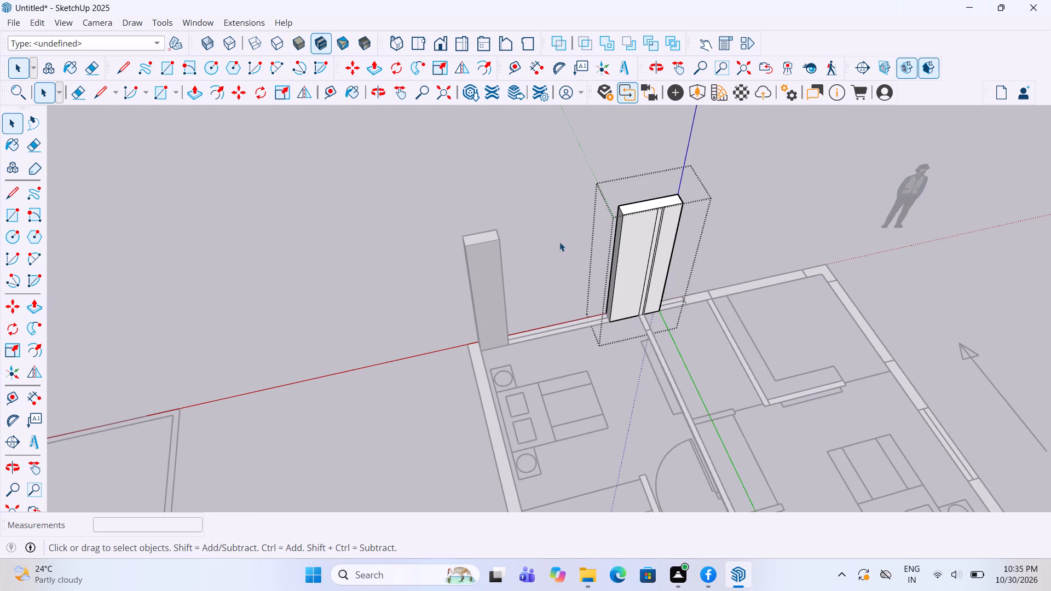
Raise the short rear wall segment between the small window and the corner room's partition by 10'.
{"action": "scroll", "coordinate": [569, 273], "scroll_direction": "down", "scroll_amount": 4}
{"action": "scroll", "coordinate": [726, 262], "scroll_direction": "up", "scroll_amount": 6}
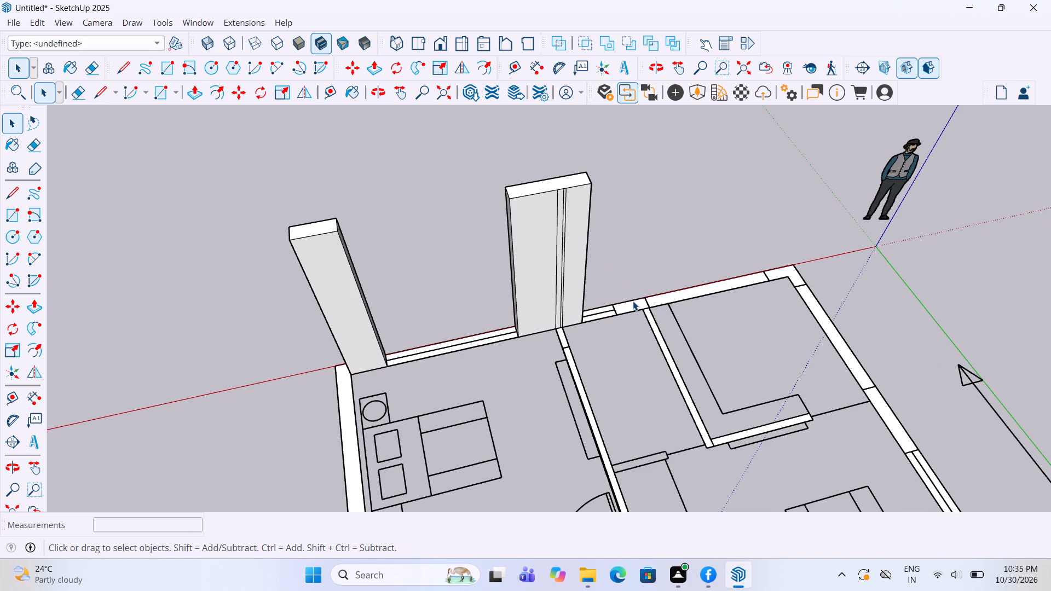
{"action": "double_click", "coordinate": [633, 301]}
{"action": "key", "text": "p"}
{"action": "double_click", "coordinate": [633, 301]}
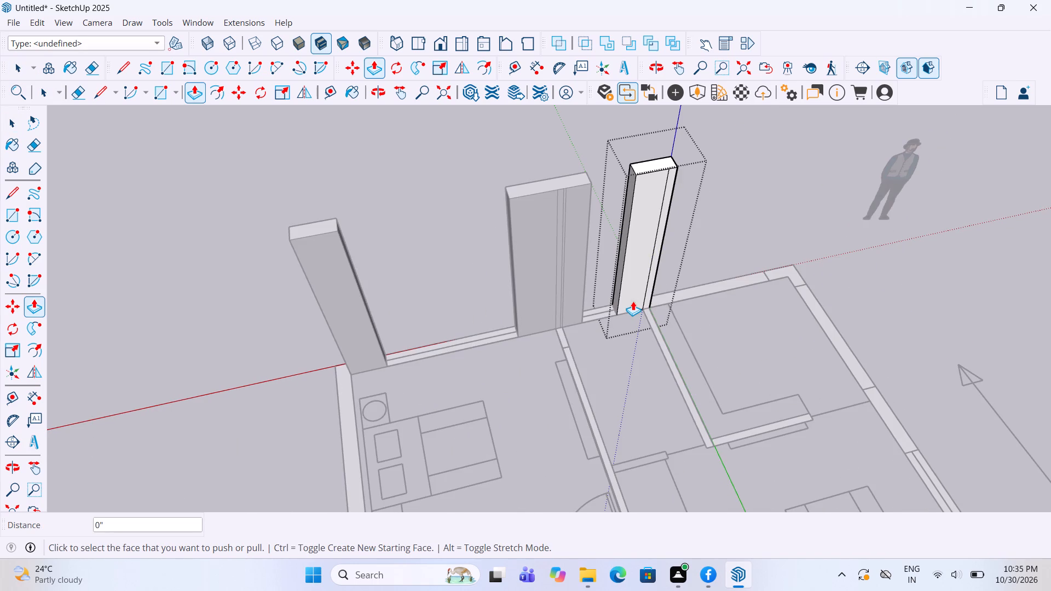
{"action": "key", "text": "space"}
{"action": "left_click", "coordinate": [691, 246]}
Raise the long rear wall segment behind the corner room by 10'.
{"action": "double_click", "coordinate": [680, 294]}
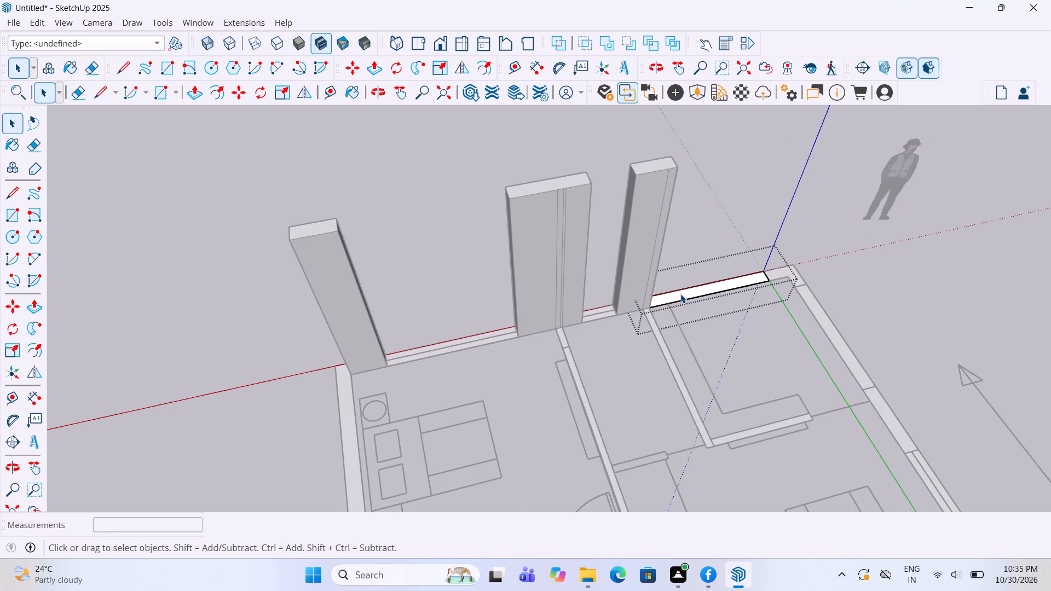
{"action": "key", "text": "p"}
{"action": "double_click", "coordinate": [680, 294]}
{"action": "key", "text": "space"}
{"action": "left_click", "coordinate": [584, 283]}
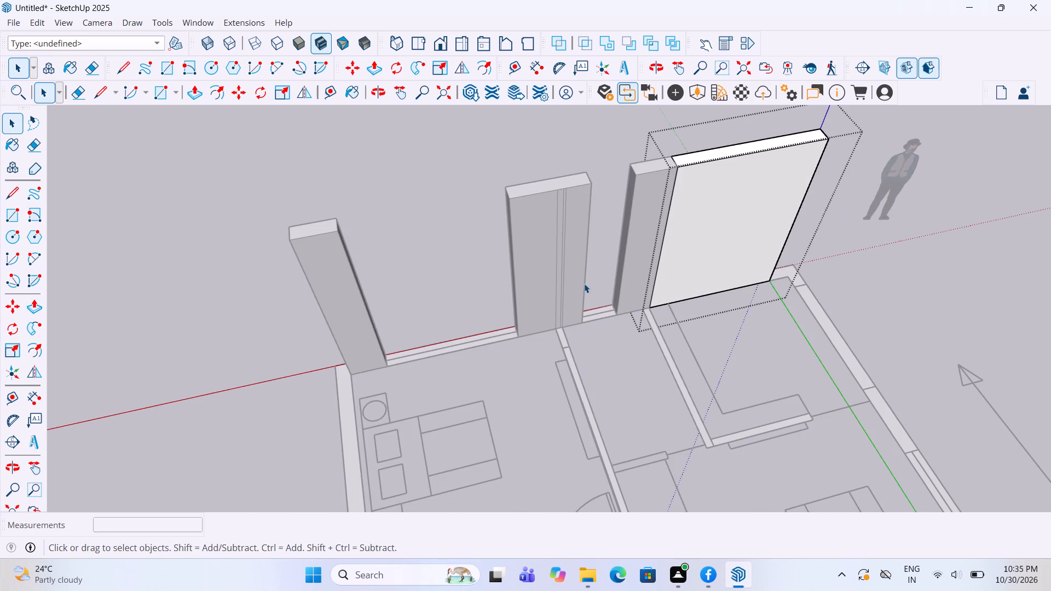
Raise the L-shaped corner wall group, running from the rear wall along the side to the bedroom window, by 10'.
{"action": "scroll", "coordinate": [584, 262], "scroll_direction": "down", "scroll_amount": 10}
{"action": "middle_click_drag", "start_coordinate": [590, 287], "coordinate": [600, 294]}
{"action": "scroll", "coordinate": [670, 255], "scroll_direction": "up", "scroll_amount": 7}
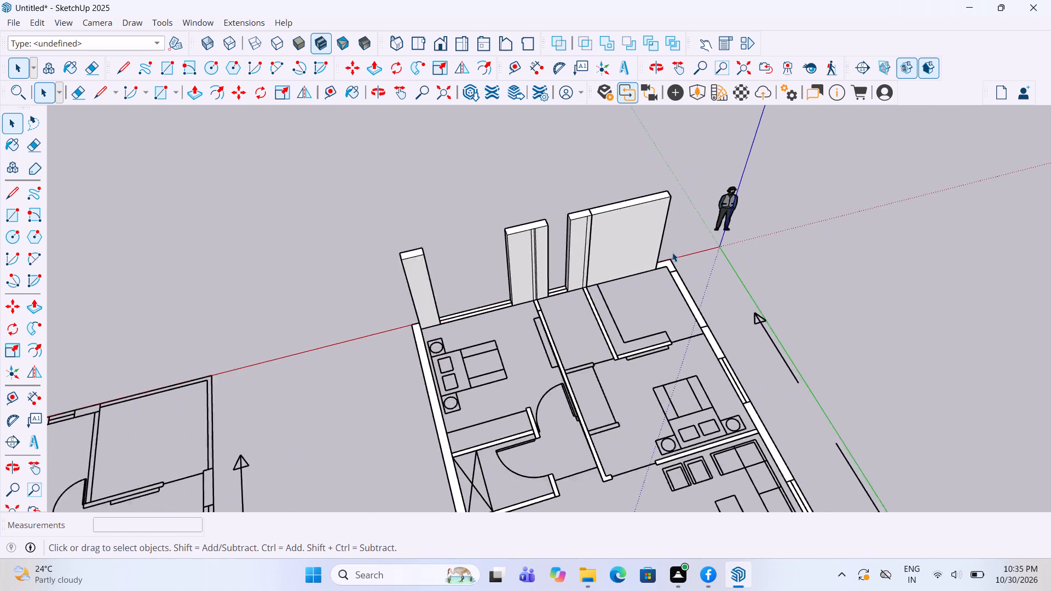
{"action": "scroll", "coordinate": [672, 252], "scroll_direction": "up", "scroll_amount": 2}
{"action": "double_click", "coordinate": [666, 264]}
{"action": "key", "text": "p"}
{"action": "double_click", "coordinate": [666, 264]}
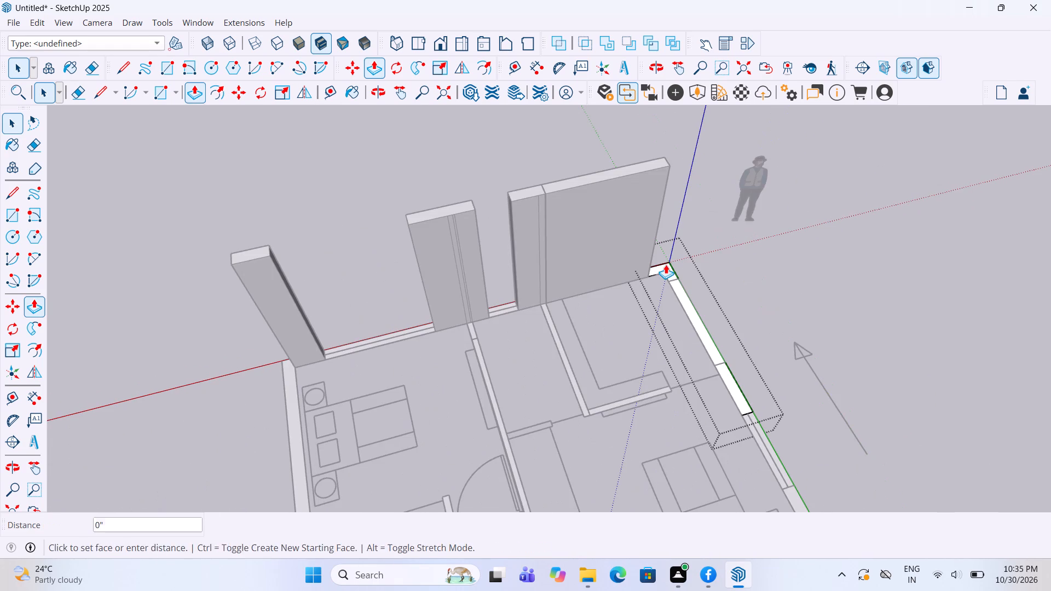
{"action": "scroll", "coordinate": [663, 259], "scroll_direction": "down", "scroll_amount": 5}
{"action": "key", "text": "space"}
{"action": "left_click", "coordinate": [850, 250]}
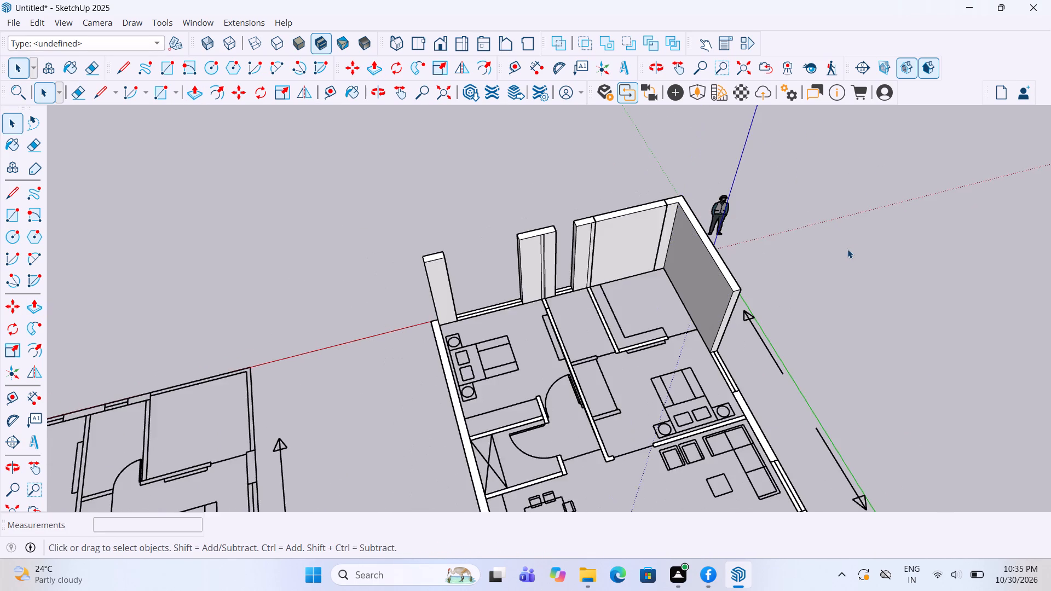
Raise the side wall segment between the bedroom window and the living room window by 10'.
{"action": "scroll", "coordinate": [737, 228], "scroll_direction": "down", "scroll_amount": 6}
{"action": "scroll", "coordinate": [738, 344], "scroll_direction": "up", "scroll_amount": 11}
{"action": "double_click", "coordinate": [752, 355]}
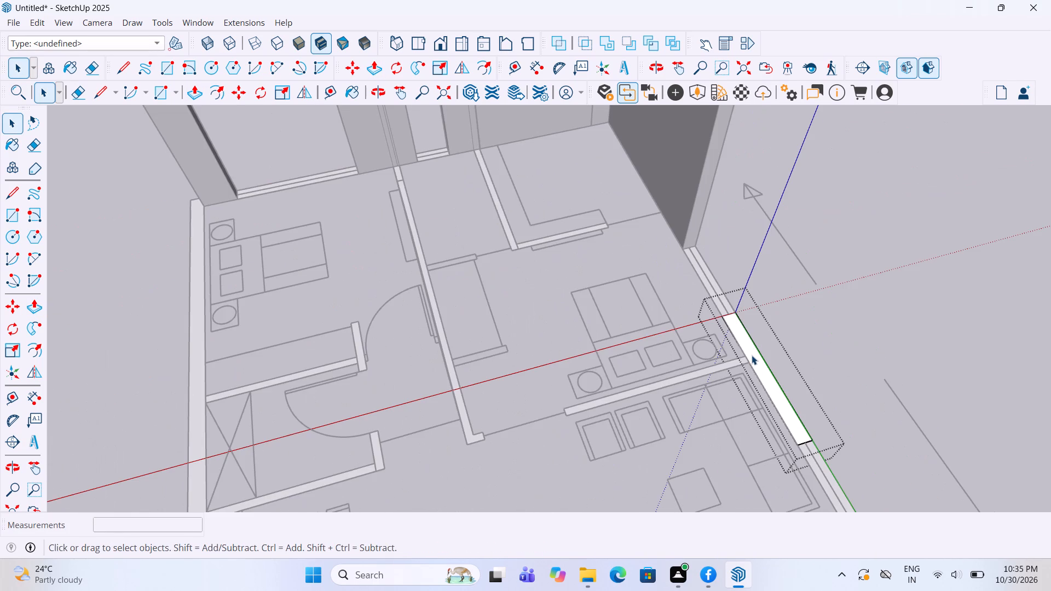
{"action": "key", "text": "p"}
{"action": "double_click", "coordinate": [752, 355]}
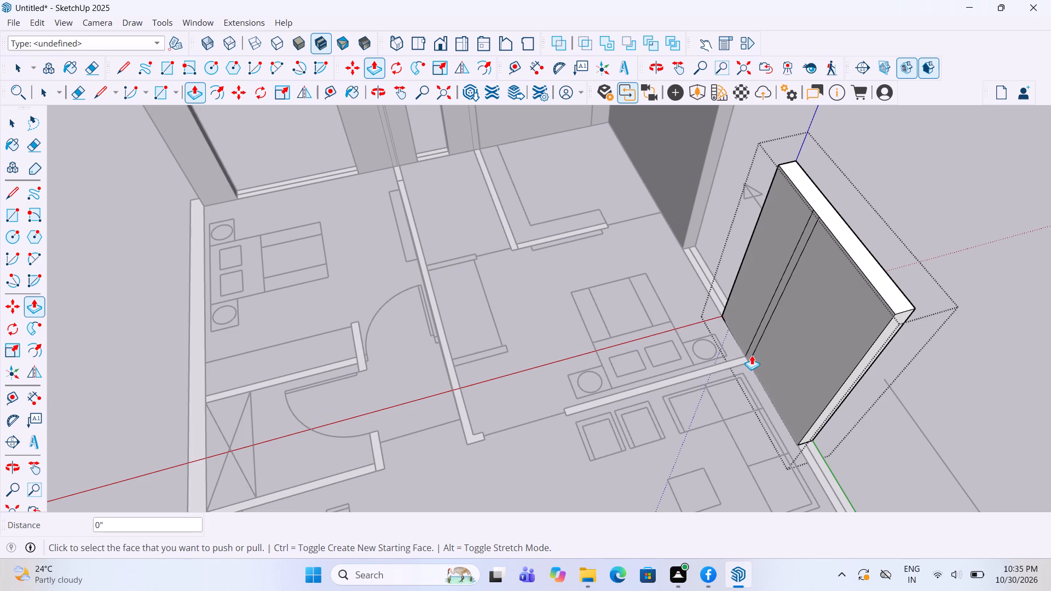
{"action": "key", "text": "space"}
{"action": "left_click", "coordinate": [800, 370]}
{"action": "scroll", "coordinate": [728, 305], "scroll_direction": "down", "scroll_amount": 5}
{"action": "left_click", "coordinate": [874, 367]}
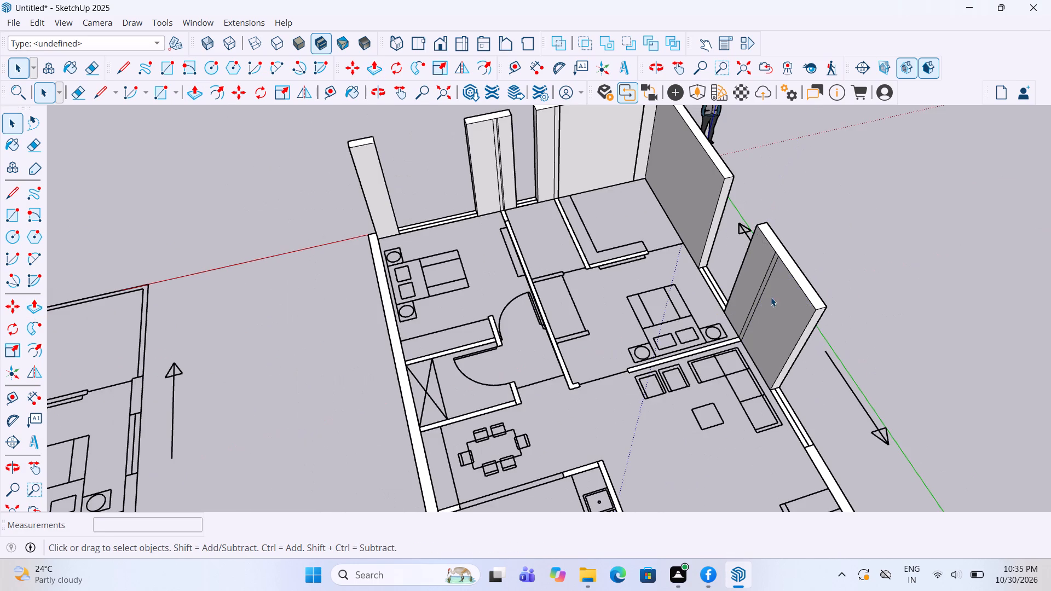
Raise the side wall segment on the front side of the living room window by 10'.
{"action": "scroll", "coordinate": [763, 286], "scroll_direction": "down", "scroll_amount": 7}
{"action": "scroll", "coordinate": [773, 357], "scroll_direction": "up", "scroll_amount": 9}
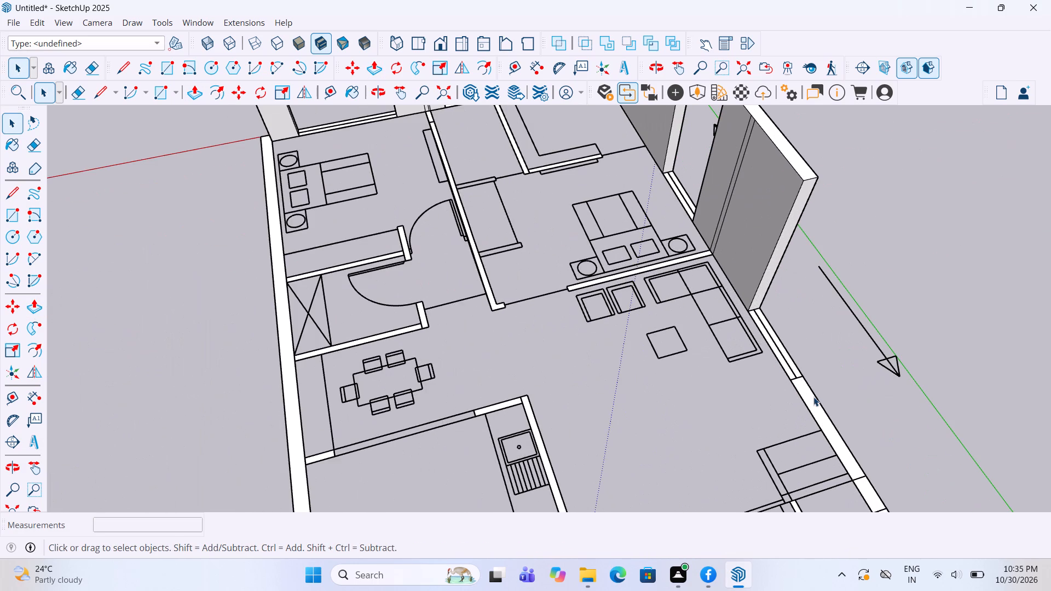
{"action": "triple_click", "coordinate": [815, 407]}
{"action": "key", "text": "p"}
{"action": "double_click", "coordinate": [815, 407]}
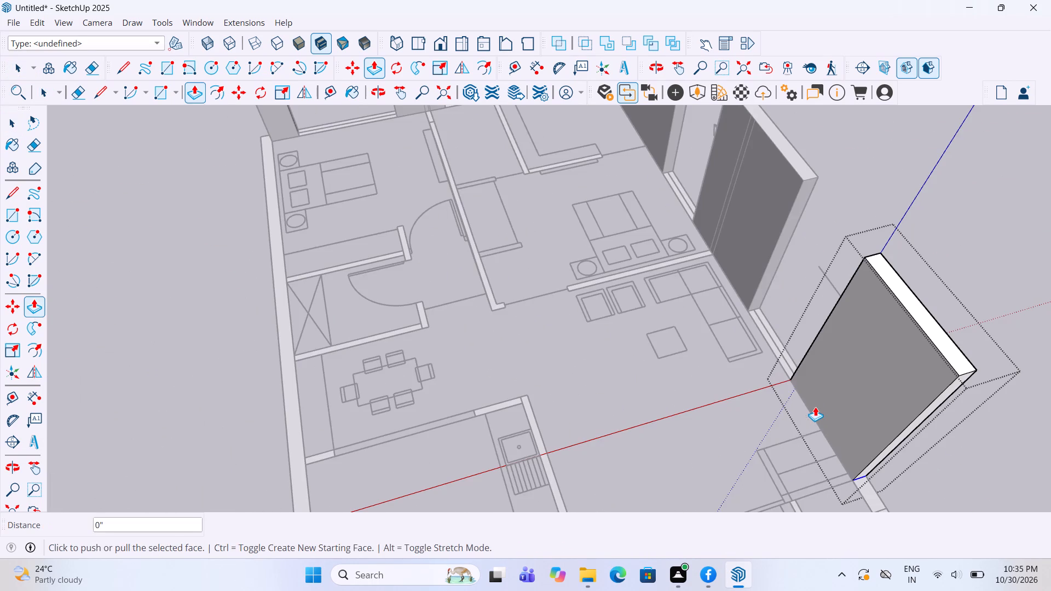
{"action": "key", "text": "space"}
{"action": "left_click", "coordinate": [812, 277]}
Raise the short segment at the front end of the side wall by 10', undoing the surplus pull.
{"action": "scroll", "coordinate": [807, 240], "scroll_direction": "down", "scroll_amount": 7}
{"action": "scroll", "coordinate": [841, 378], "scroll_direction": "up", "scroll_amount": 6}
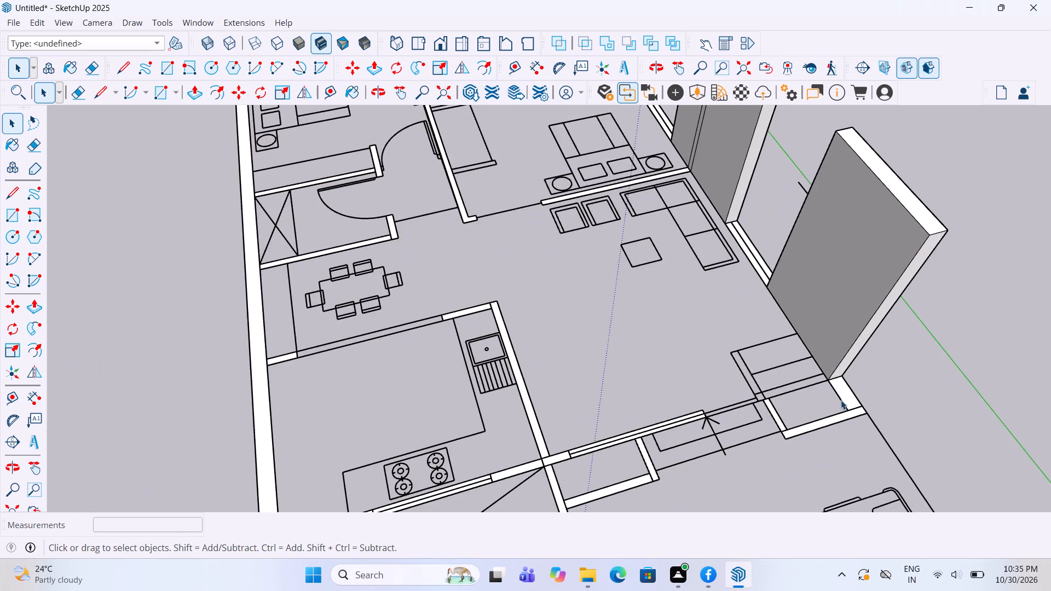
{"action": "scroll", "coordinate": [846, 414], "scroll_direction": "up", "scroll_amount": 2}
{"action": "double_click", "coordinate": [847, 395]}
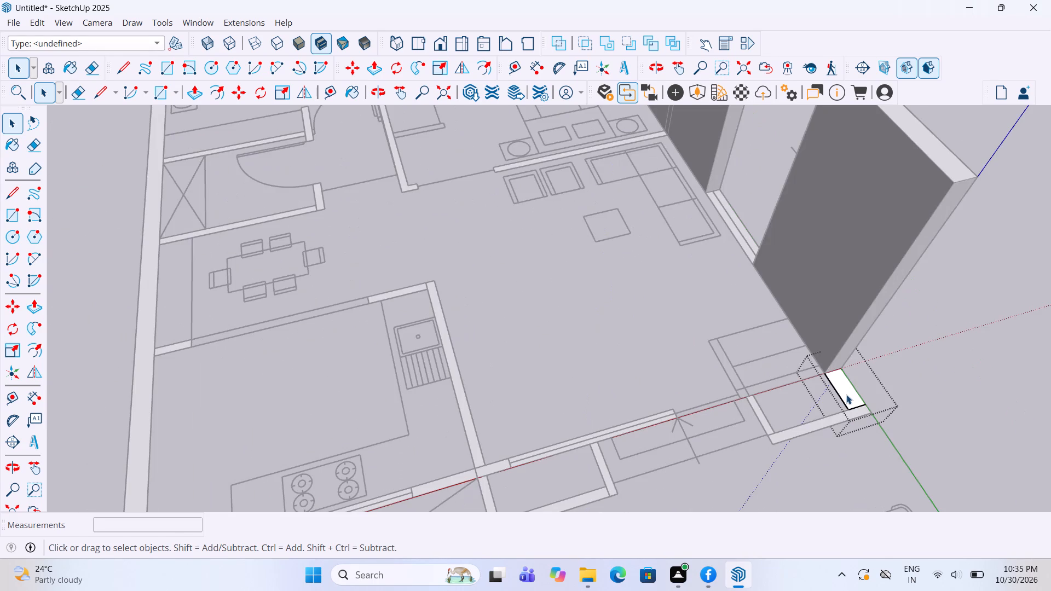
{"action": "key", "text": "p"}
{"action": "triple_click", "coordinate": [846, 390]}
{"action": "left_click", "coordinate": [847, 390]}
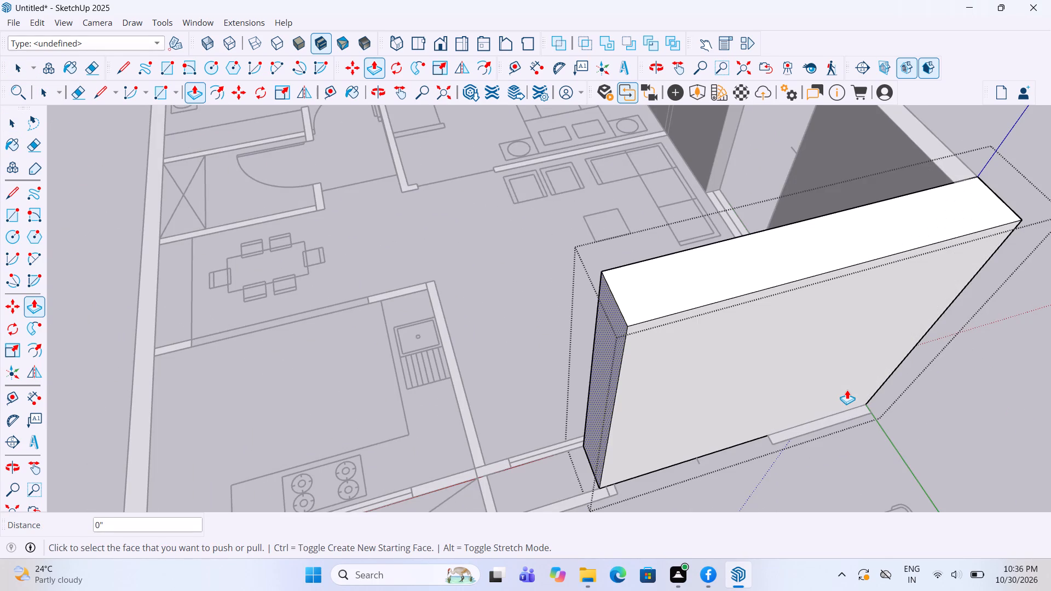
{"action": "key", "text": "ctrl+z"}
{"action": "key", "text": "space"}
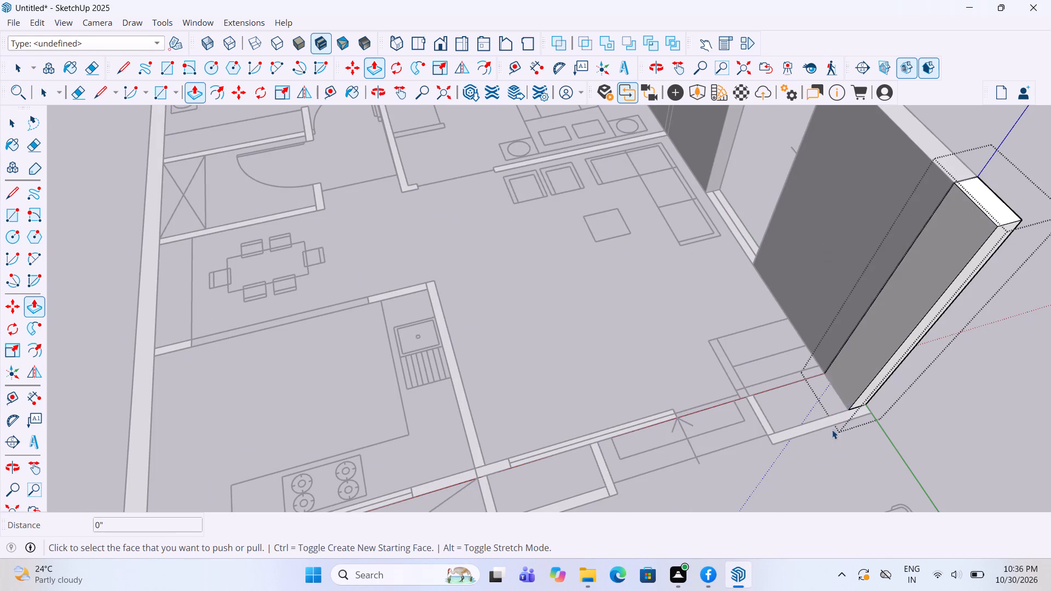
{"action": "left_click", "coordinate": [827, 456]}
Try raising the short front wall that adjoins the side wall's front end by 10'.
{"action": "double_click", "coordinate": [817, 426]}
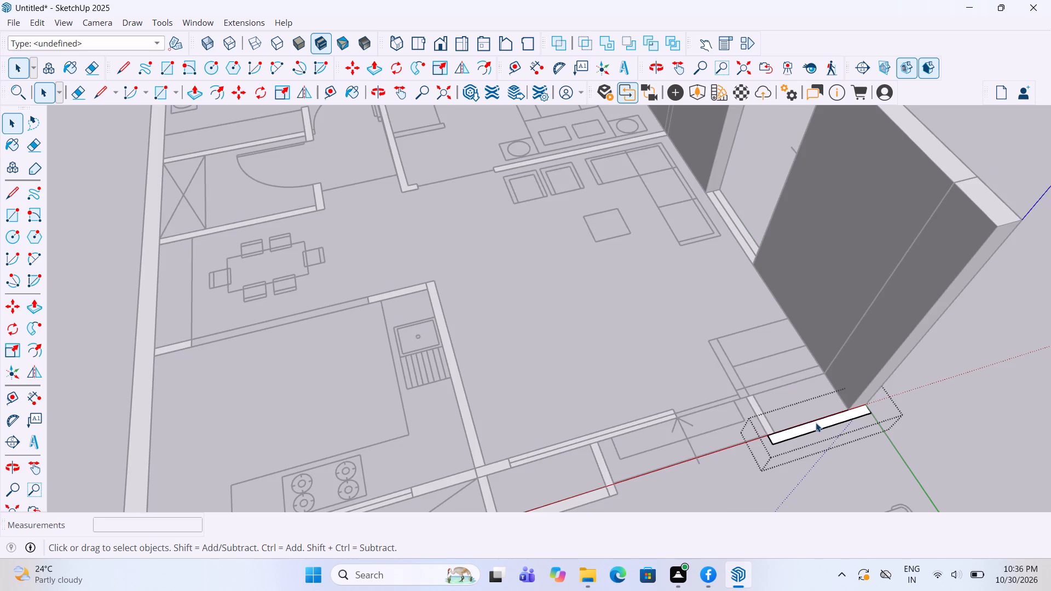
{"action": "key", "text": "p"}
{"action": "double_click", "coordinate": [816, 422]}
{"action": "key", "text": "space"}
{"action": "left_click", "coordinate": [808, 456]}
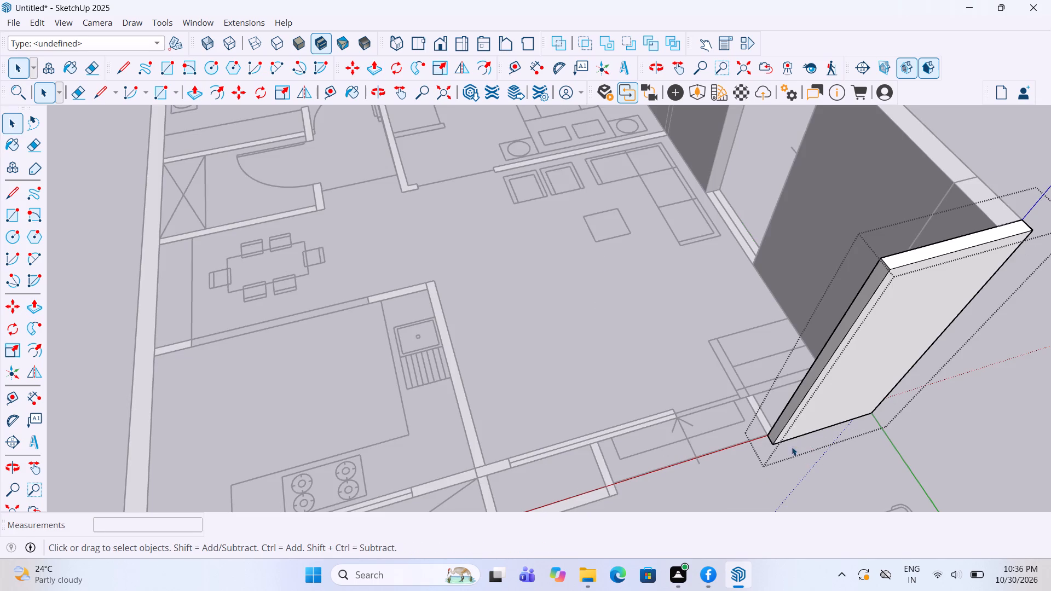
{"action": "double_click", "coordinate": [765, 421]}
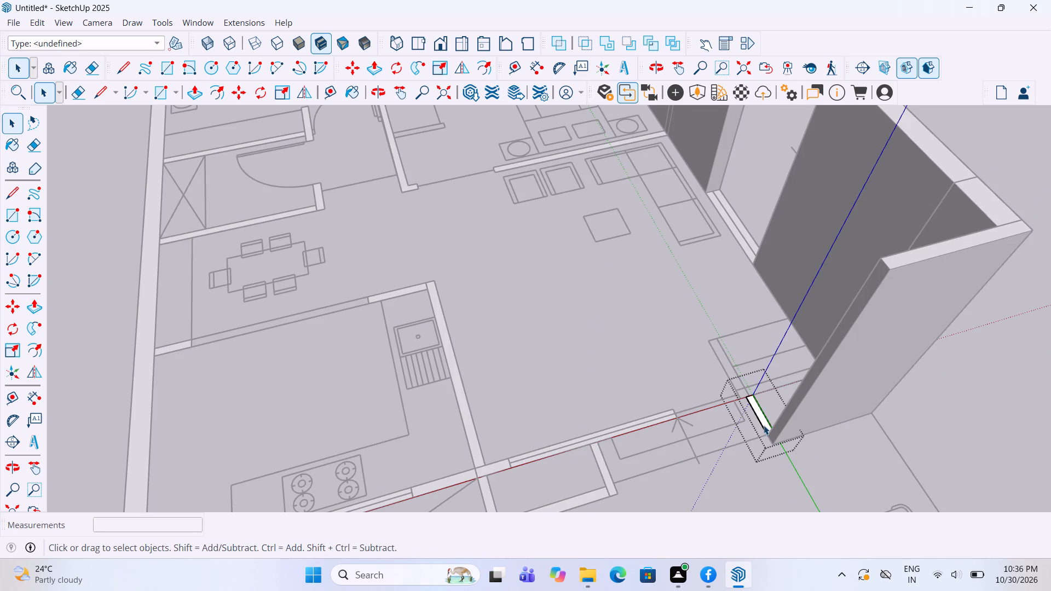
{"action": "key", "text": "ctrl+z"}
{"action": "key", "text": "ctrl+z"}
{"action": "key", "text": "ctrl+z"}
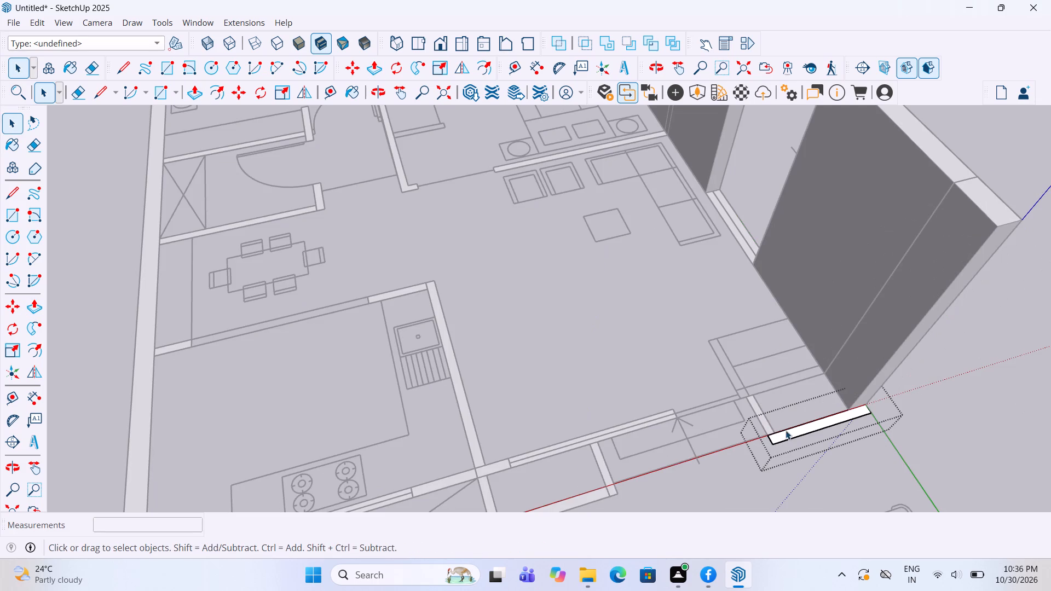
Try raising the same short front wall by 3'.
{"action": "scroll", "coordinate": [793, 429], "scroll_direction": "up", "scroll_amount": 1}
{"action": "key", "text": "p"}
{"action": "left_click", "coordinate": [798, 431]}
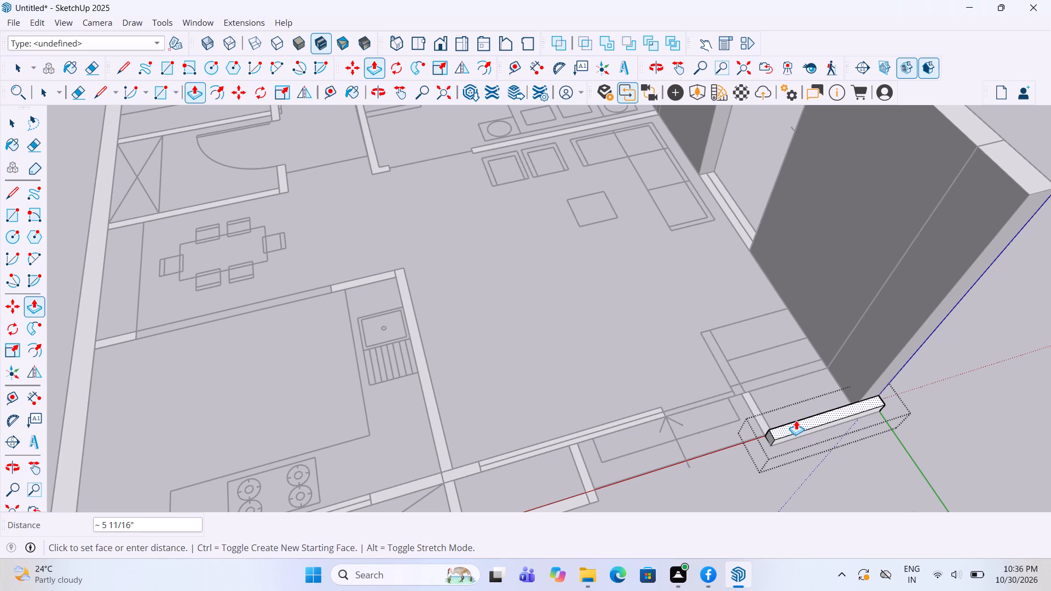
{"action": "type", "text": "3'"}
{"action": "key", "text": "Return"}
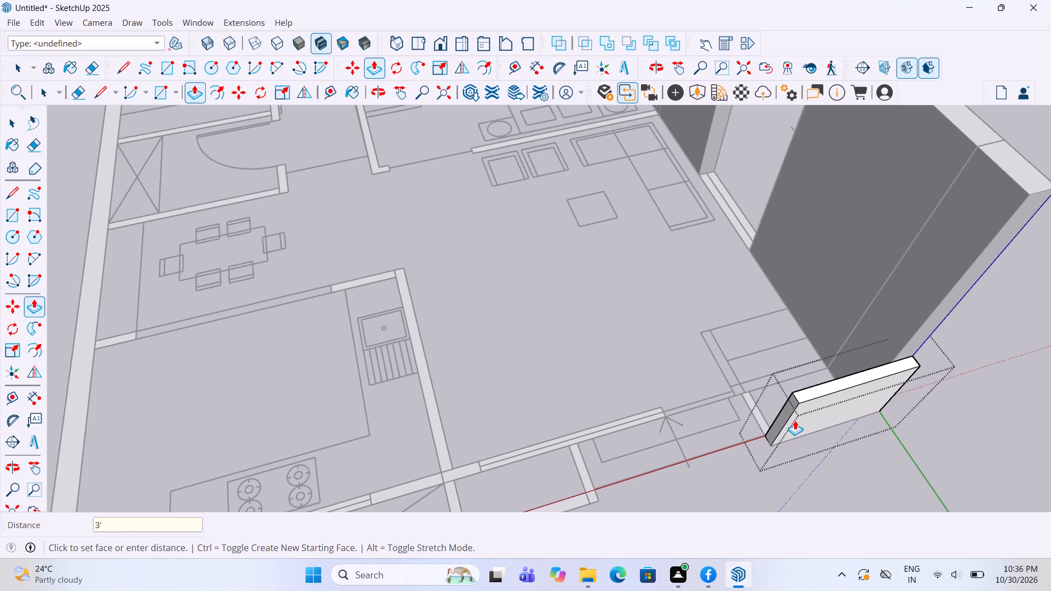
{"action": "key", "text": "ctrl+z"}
Push/pull the short front wall beside the entrance steps up about 9 1/2" as a low wall.
{"action": "scroll", "coordinate": [795, 420], "scroll_direction": "up", "scroll_amount": 3}
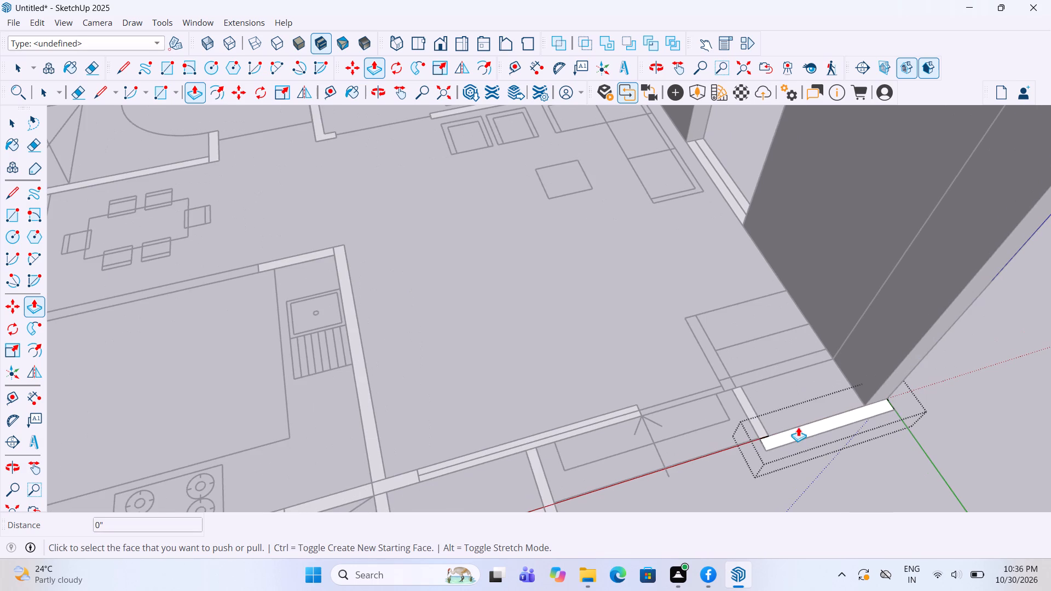
{"action": "left_click", "coordinate": [798, 427]}
{"action": "left_click", "coordinate": [803, 429]}
{"action": "left_click", "coordinate": [810, 414]}
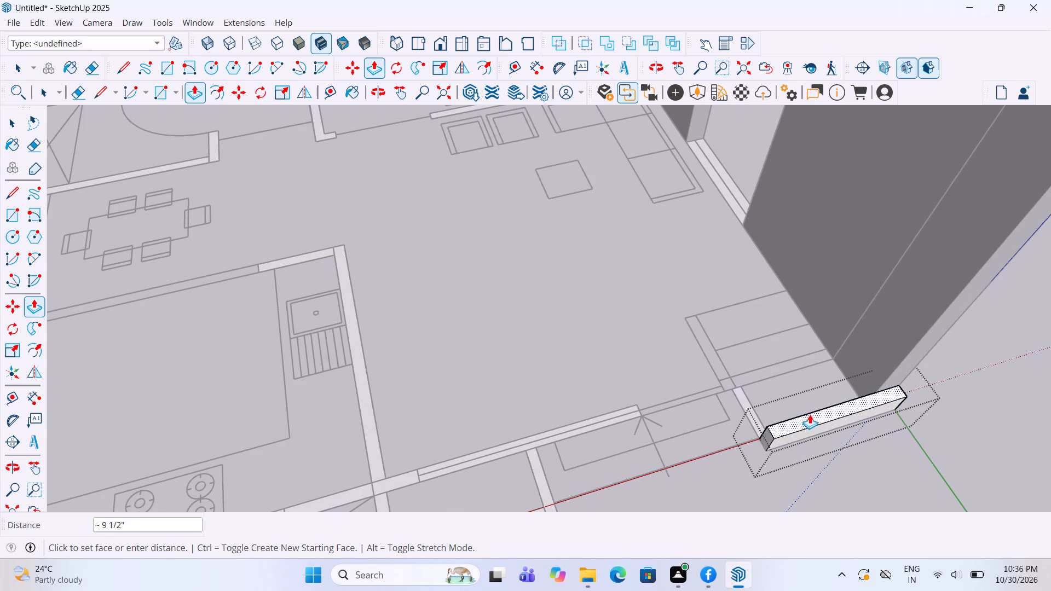
{"action": "key", "text": "space"}
{"action": "left_click", "coordinate": [597, 321]}
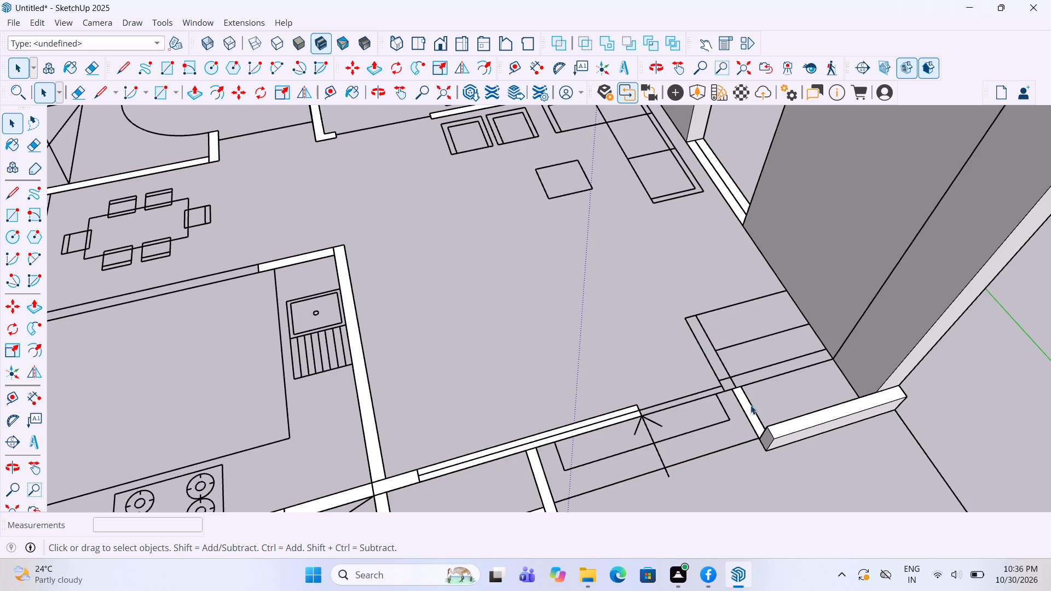
Raise the short return wall beside the entrance steps level with the adjoining low front wall.
{"action": "triple_click", "coordinate": [750, 405]}
{"action": "key", "text": "p"}
{"action": "left_click", "coordinate": [746, 403]}
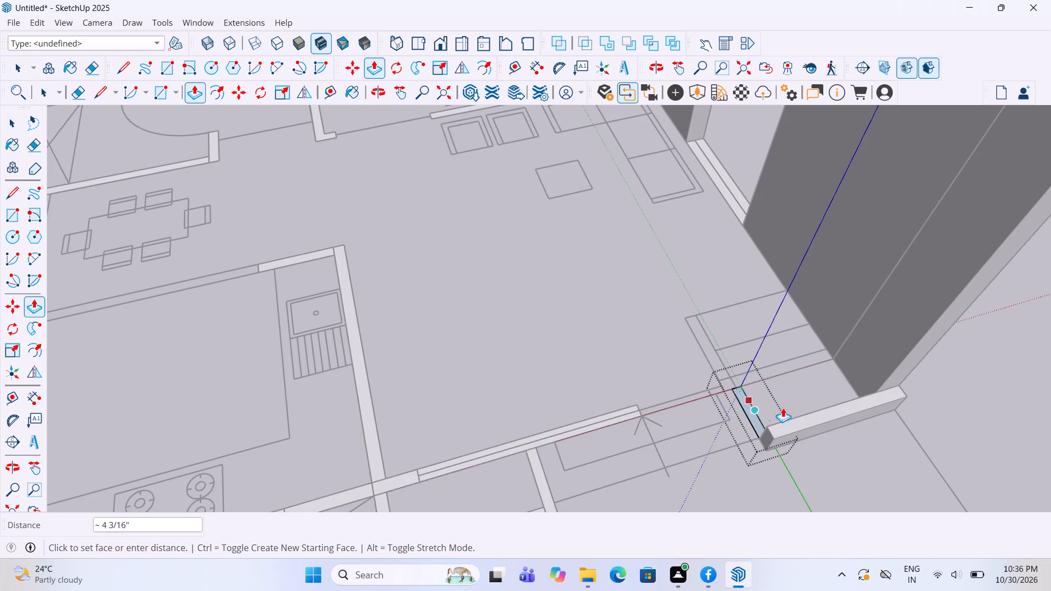
{"action": "left_click", "coordinate": [784, 429]}
{"action": "key", "text": "space"}
{"action": "left_click", "coordinate": [799, 451]}
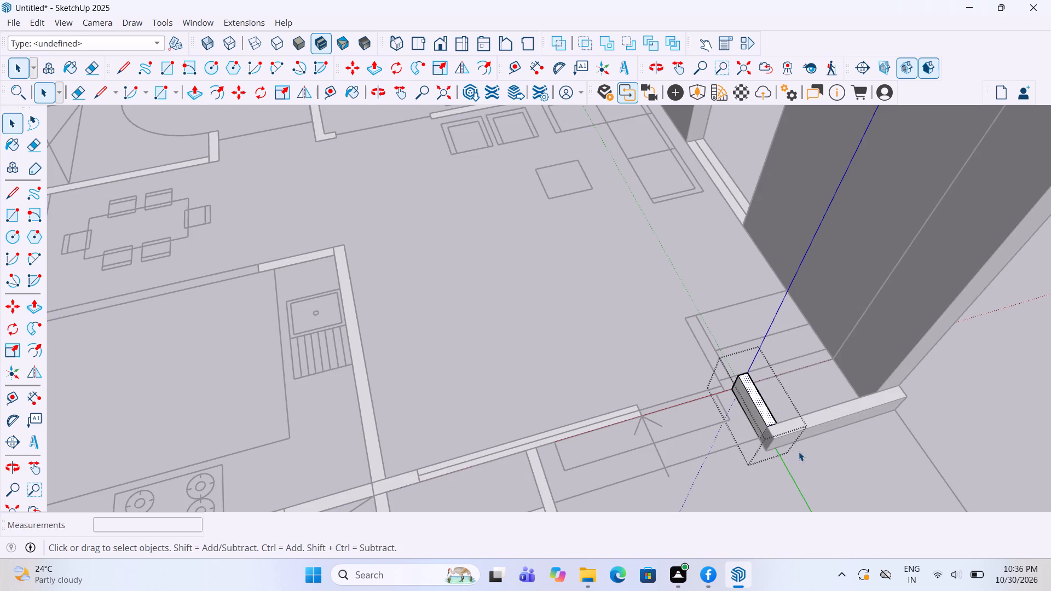
Raise the front wall on the opposite side of the entrance steps about 9 1/2", level with the first low wall.
{"action": "scroll", "coordinate": [708, 288], "scroll_direction": "down", "scroll_amount": 9}
{"action": "middle_click_drag", "start_coordinate": [711, 305], "coordinate": [596, 300]}
{"action": "scroll", "coordinate": [725, 392], "scroll_direction": "down", "scroll_amount": 1}
{"action": "scroll", "coordinate": [725, 392], "scroll_direction": "up", "scroll_amount": 4}
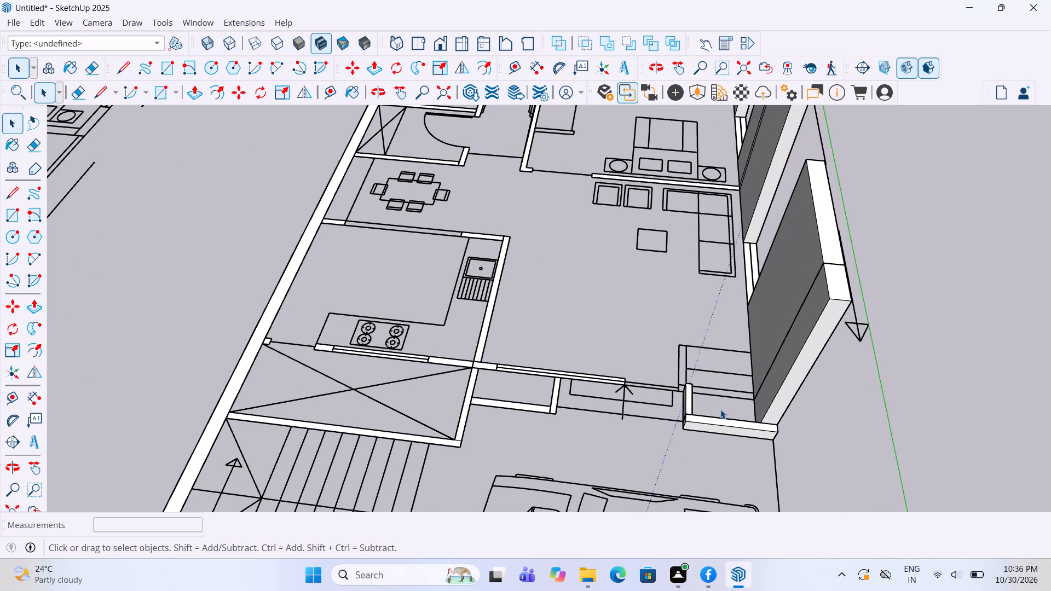
{"action": "scroll", "coordinate": [574, 354], "scroll_direction": "up", "scroll_amount": 3}
{"action": "scroll", "coordinate": [513, 448], "scroll_direction": "up", "scroll_amount": 3}
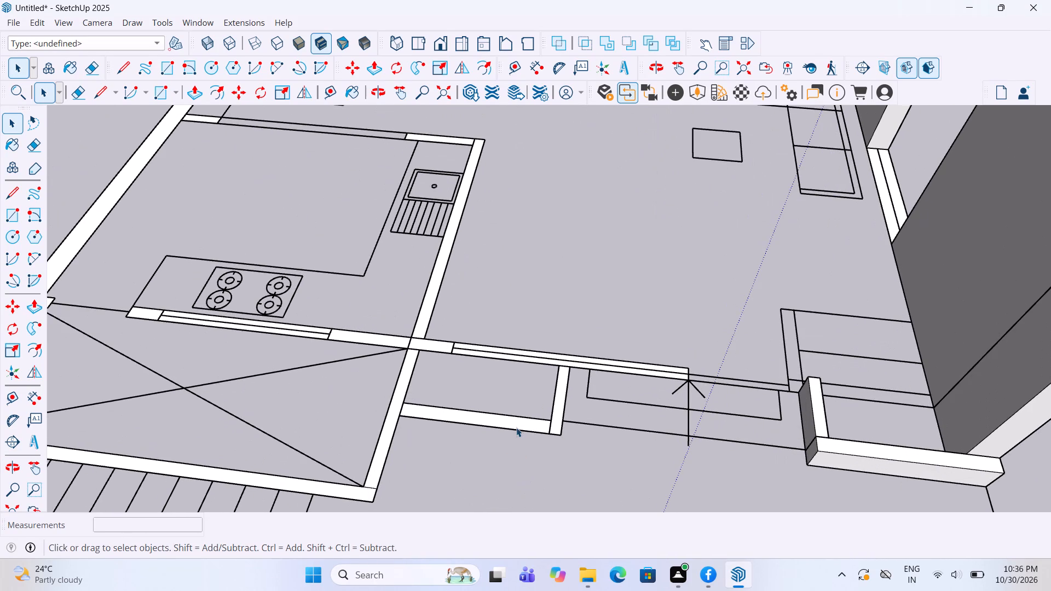
{"action": "double_click", "coordinate": [516, 420]}
{"action": "key", "text": "p"}
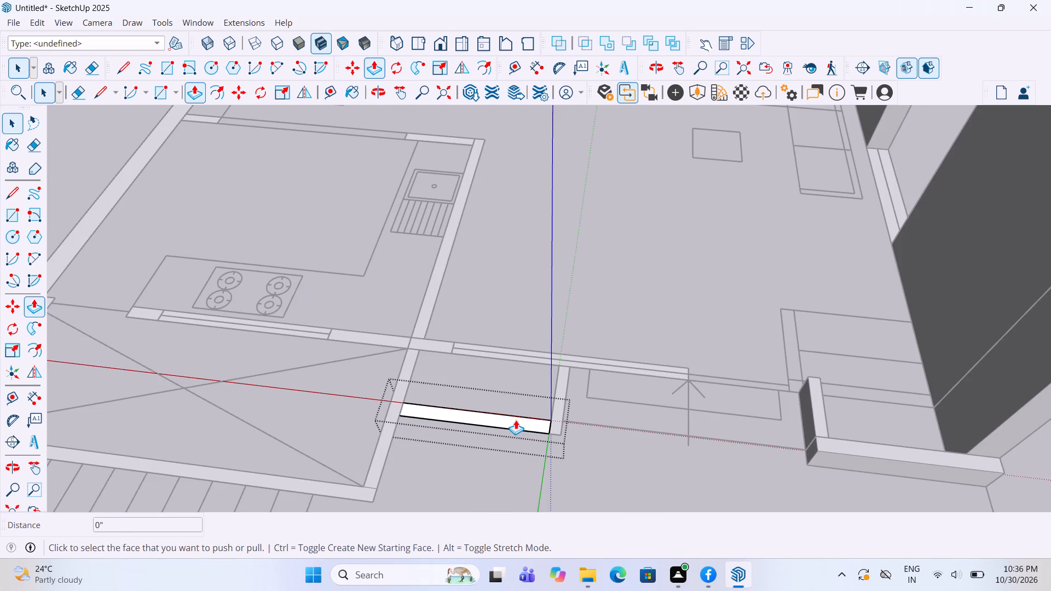
{"action": "left_click", "coordinate": [517, 421]}
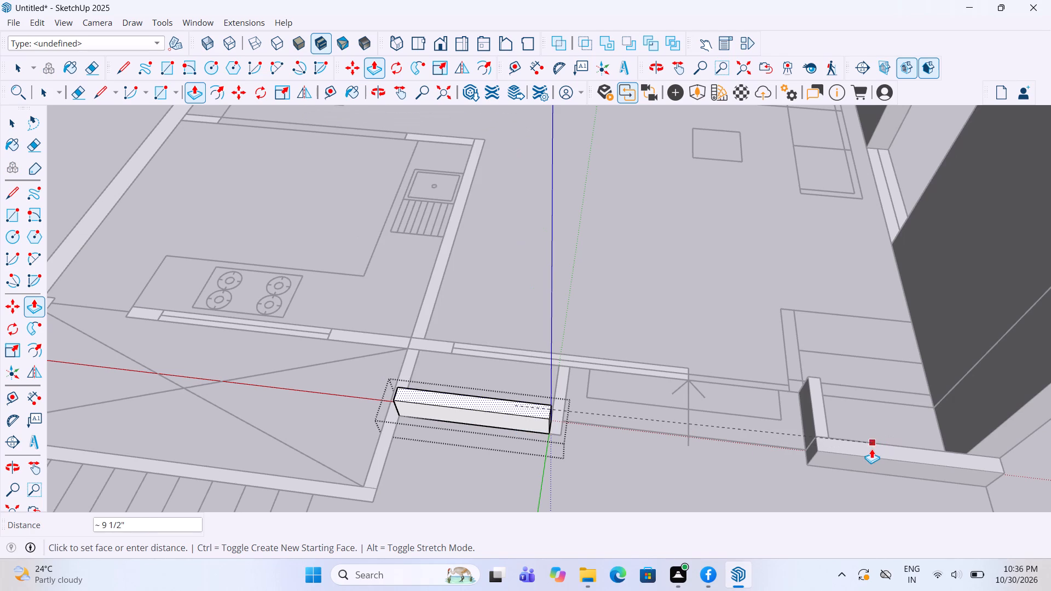
{"action": "left_click", "coordinate": [871, 449]}
{"action": "key", "text": "space"}
{"action": "left_click", "coordinate": [608, 459]}
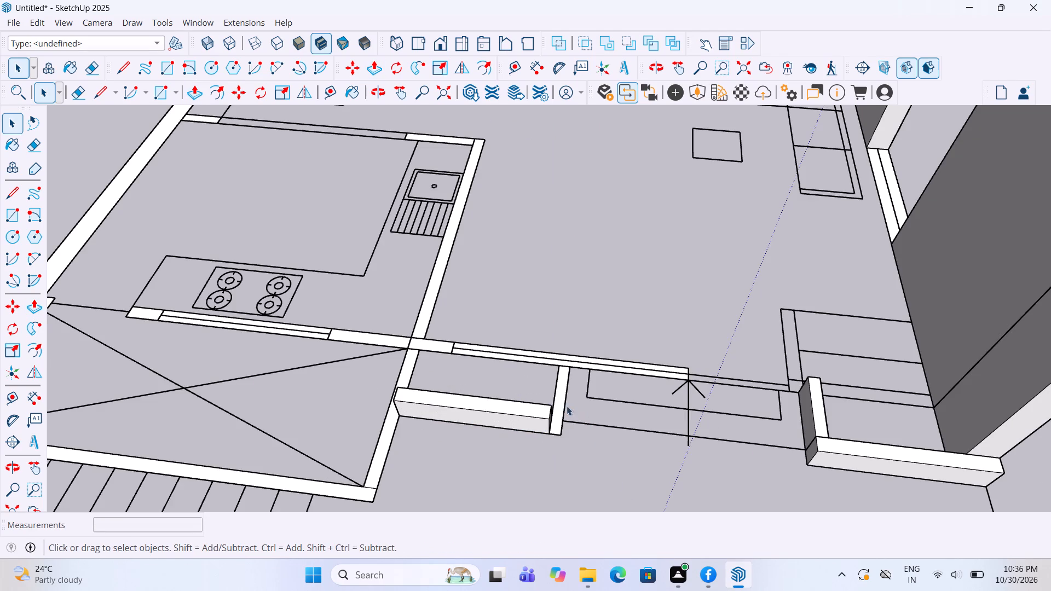
Raise the remaining short return wall beside the entrance steps level with the adjoining low front wall.
{"action": "double_click", "coordinate": [561, 399]}
{"action": "key", "text": "p"}
{"action": "left_click", "coordinate": [557, 394]}
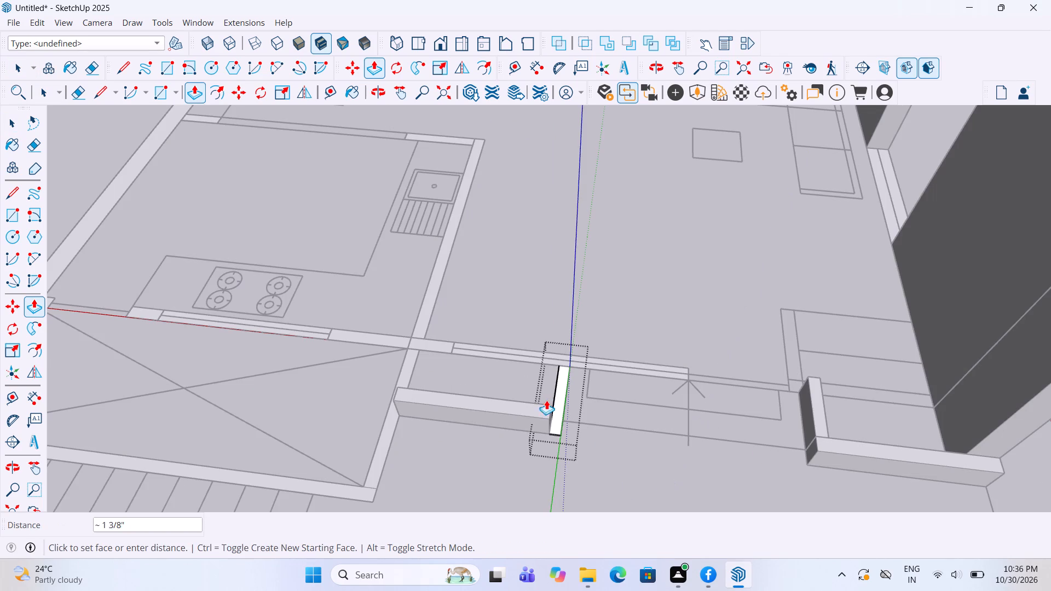
{"action": "left_click", "coordinate": [522, 407]}
{"action": "key", "text": "space"}
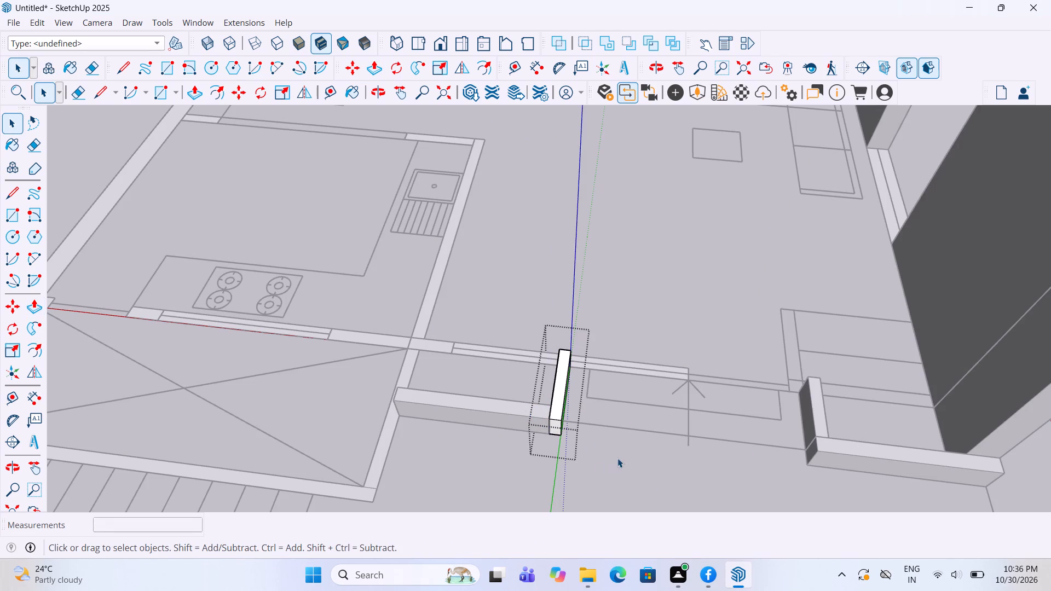
{"action": "left_click", "coordinate": [617, 458]}
Push/pull the outer wall at the foot of the staircase, beside the car porch, up 10'.
{"action": "scroll", "coordinate": [683, 343], "scroll_direction": "down", "scroll_amount": 10}
{"action": "scroll", "coordinate": [527, 377], "scroll_direction": "up", "scroll_amount": 2}
{"action": "scroll", "coordinate": [528, 410], "scroll_direction": "down", "scroll_amount": 3}
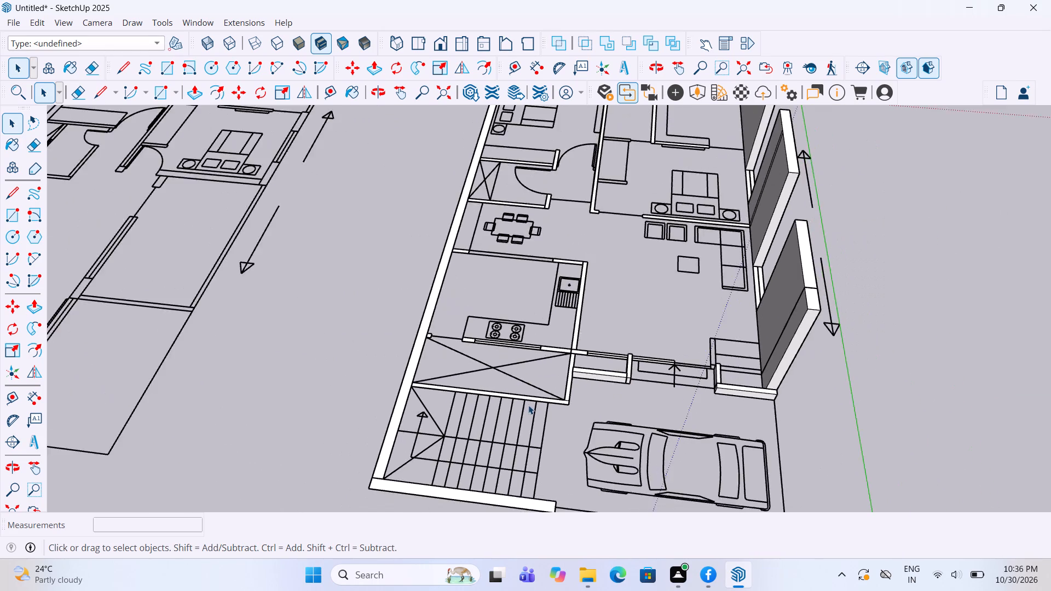
{"action": "scroll", "coordinate": [528, 405], "scroll_direction": "down", "scroll_amount": 6}
{"action": "scroll", "coordinate": [482, 484], "scroll_direction": "up", "scroll_amount": 12}
{"action": "double_click", "coordinate": [484, 434]}
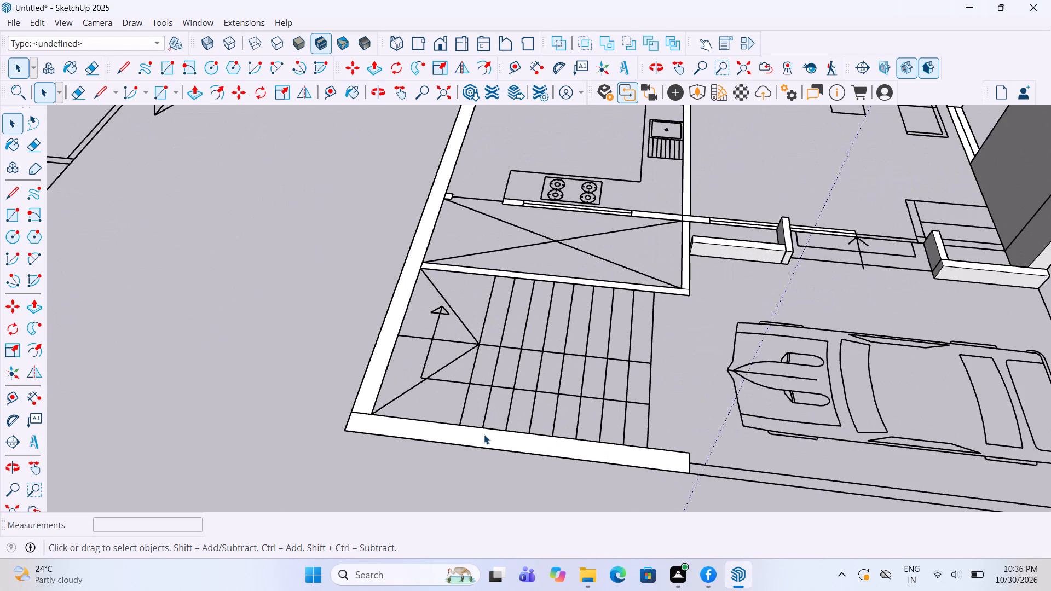
{"action": "key", "text": "p"}
{"action": "left_click", "coordinate": [484, 434]}
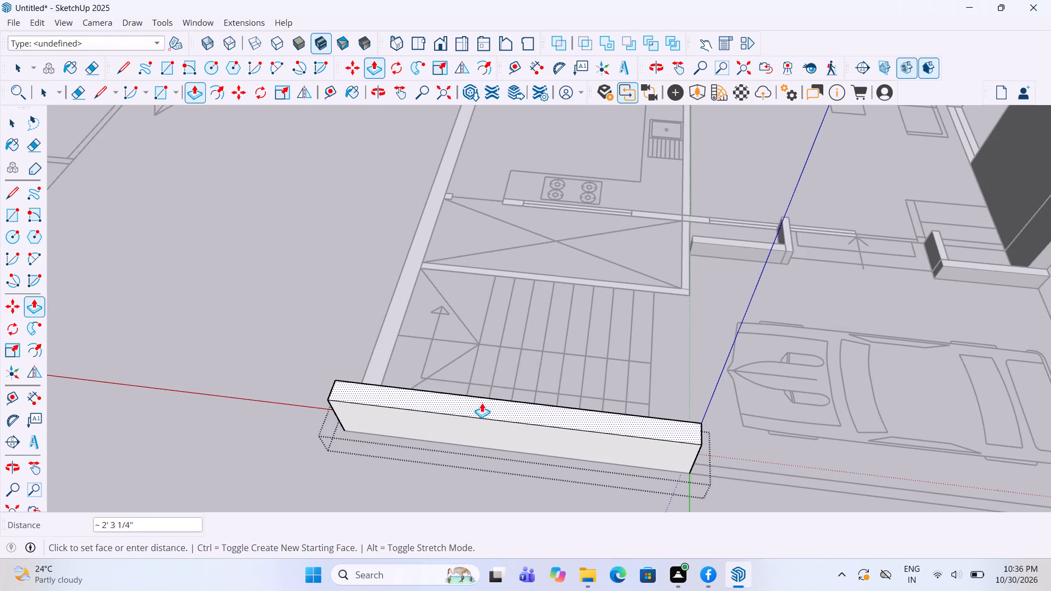
{"action": "type", "text": "10'"}
{"action": "key", "text": "Return"}
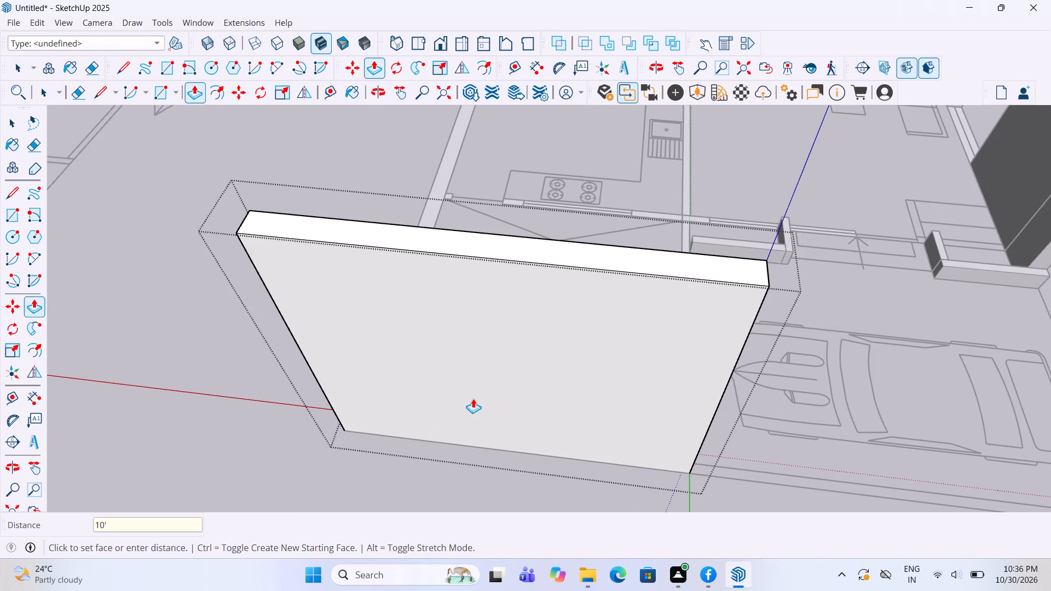
{"action": "key", "text": "space"}
{"action": "left_click", "coordinate": [476, 466]}
Push/pull the long side wall running past the staircase, kitchen and dining area up 10', level with the staircase's outer wall.
{"action": "scroll", "coordinate": [662, 219], "scroll_direction": "down", "scroll_amount": 6}
{"action": "left_click", "coordinate": [579, 364]}
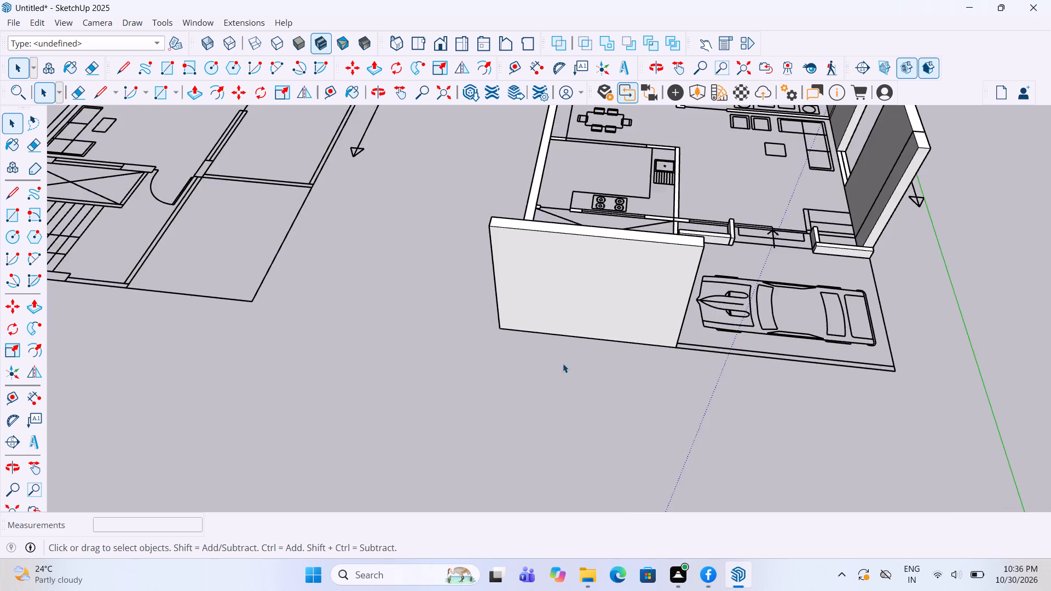
{"action": "scroll", "coordinate": [562, 363], "scroll_direction": "down", "scroll_amount": 4}
{"action": "middle_click_drag", "start_coordinate": [315, 325], "coordinate": [793, 310]}
{"action": "scroll", "coordinate": [638, 244], "scroll_direction": "up", "scroll_amount": 4}
{"action": "scroll", "coordinate": [562, 292], "scroll_direction": "up", "scroll_amount": 3}
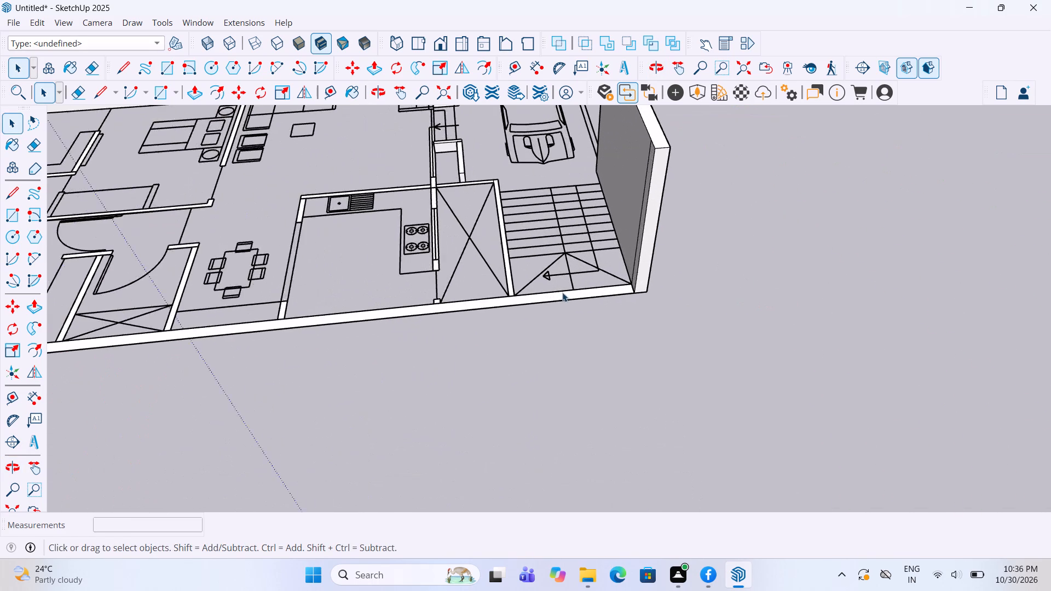
{"action": "scroll", "coordinate": [562, 292], "scroll_direction": "up", "scroll_amount": 1}
{"action": "double_click", "coordinate": [552, 297]}
{"action": "key", "text": "p"}
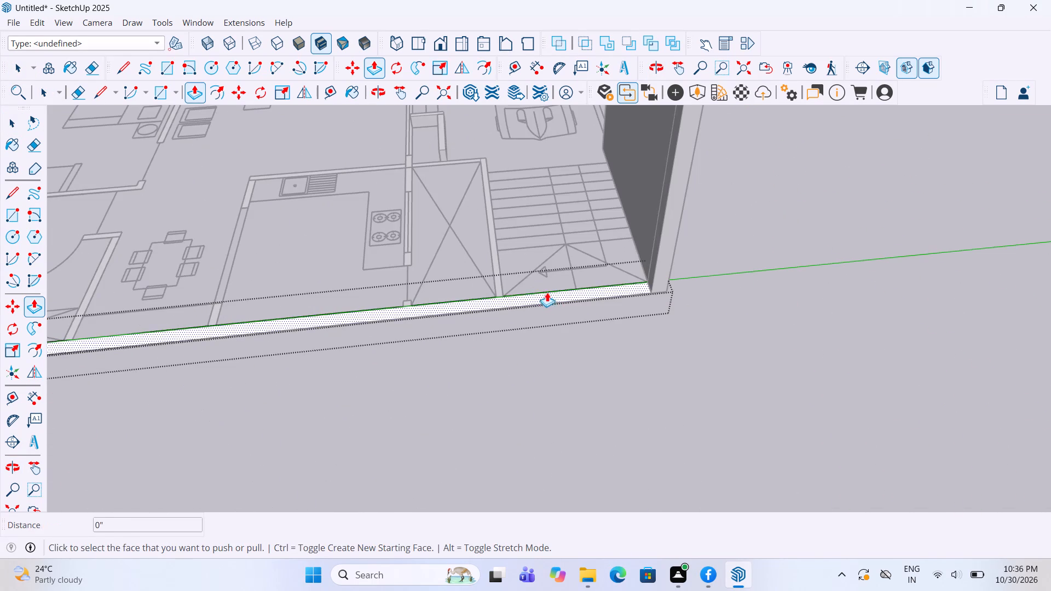
{"action": "left_click", "coordinate": [543, 291]}
{"action": "double_click", "coordinate": [544, 296]}
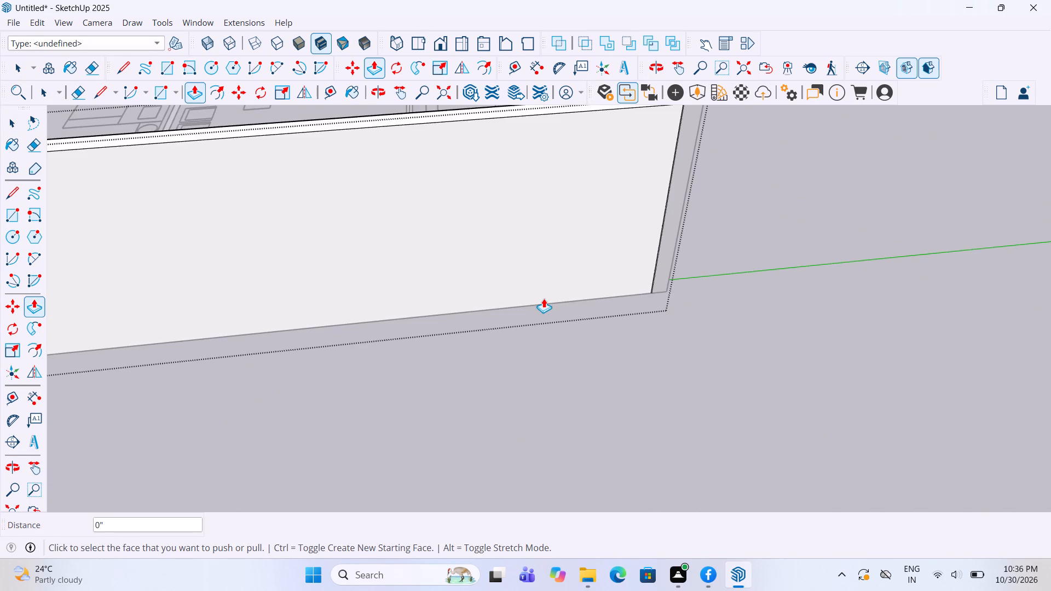
{"action": "key", "text": "space"}
{"action": "left_click", "coordinate": [556, 357]}
Group the small wall stub on the long side wall, between the duct area and the kitchen.
{"action": "scroll", "coordinate": [567, 369], "scroll_direction": "down", "scroll_amount": 11}
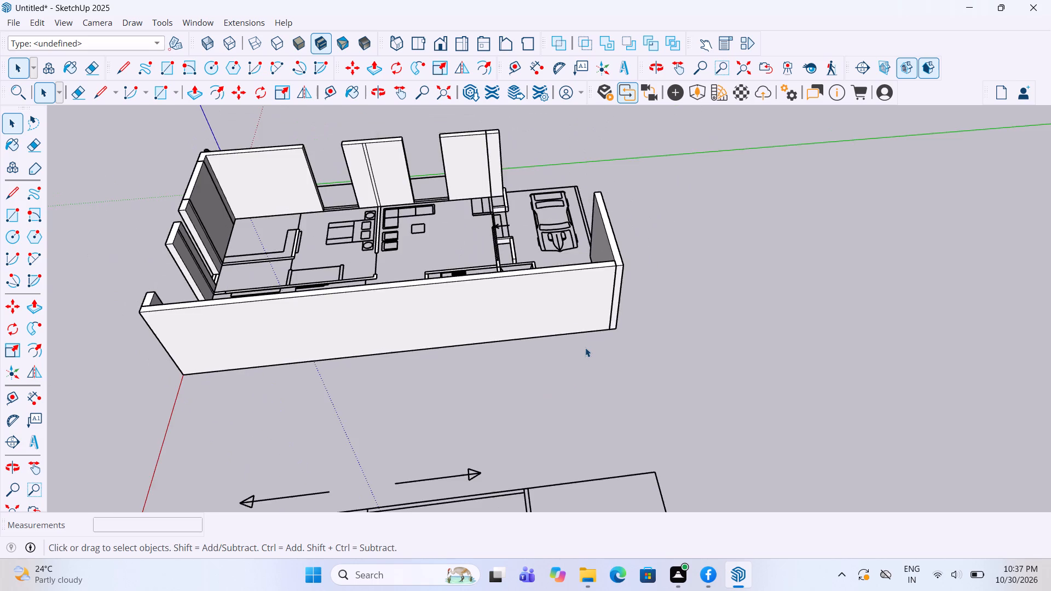
{"action": "scroll", "coordinate": [585, 347], "scroll_direction": "down", "scroll_amount": 6}
{"action": "middle_click_drag", "start_coordinate": [420, 331], "coordinate": [834, 282]}
{"action": "middle_click_drag", "start_coordinate": [279, 369], "coordinate": [319, 371]}
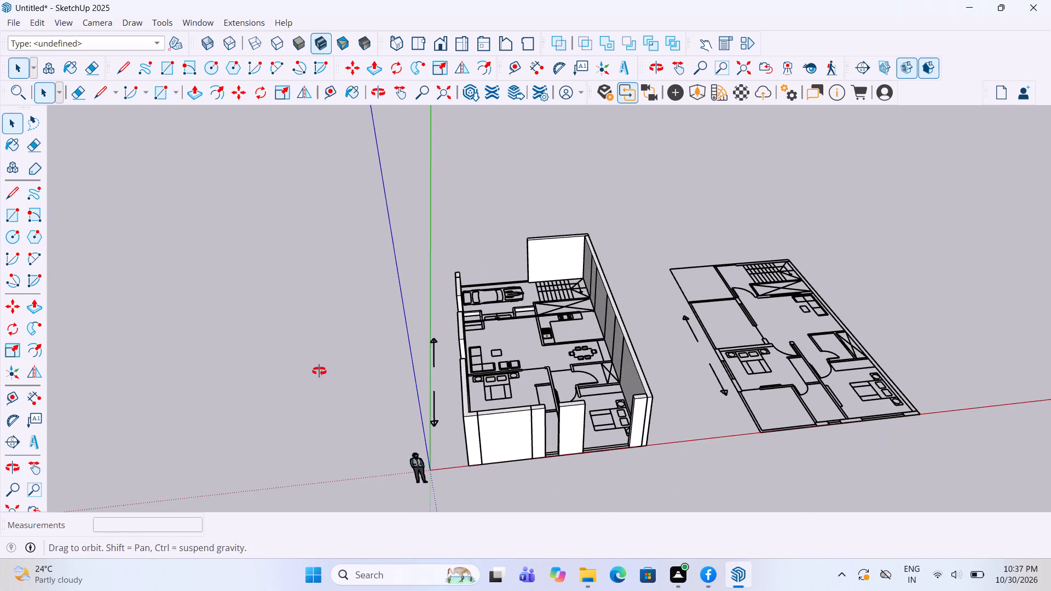
{"action": "middle_click_drag", "start_coordinate": [319, 371], "coordinate": [838, 373]}
{"action": "scroll", "coordinate": [426, 381], "scroll_direction": "up", "scroll_amount": 4}
{"action": "scroll", "coordinate": [479, 342], "scroll_direction": "up", "scroll_amount": 3}
{"action": "middle_click_drag", "start_coordinate": [479, 342], "coordinate": [517, 402]}
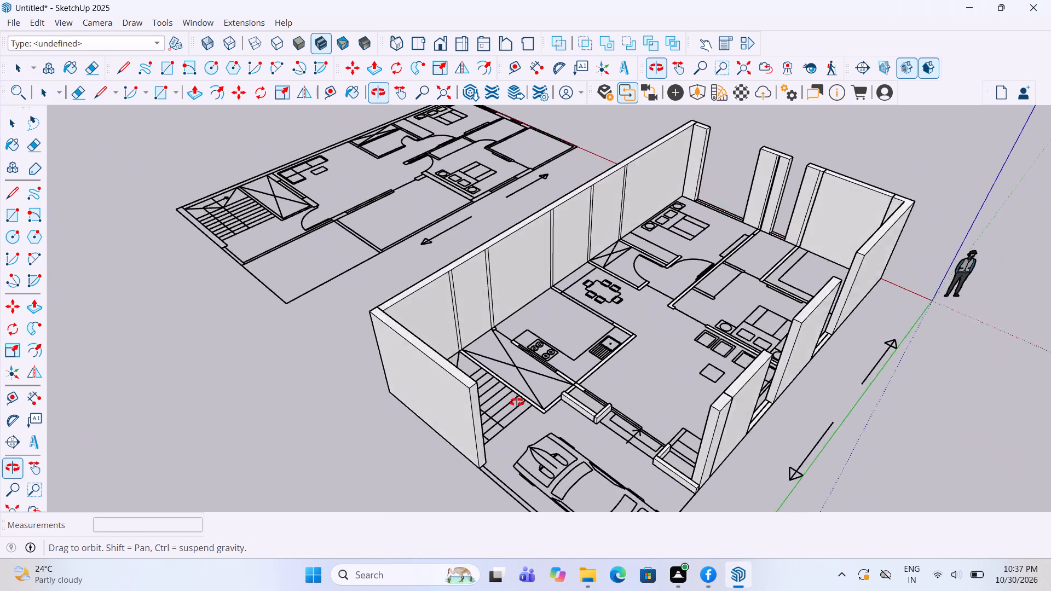
{"action": "middle_click_drag", "start_coordinate": [517, 402], "coordinate": [541, 460]}
{"action": "scroll", "coordinate": [540, 378], "scroll_direction": "up", "scroll_amount": 3}
{"action": "scroll", "coordinate": [505, 321], "scroll_direction": "up", "scroll_amount": 5}
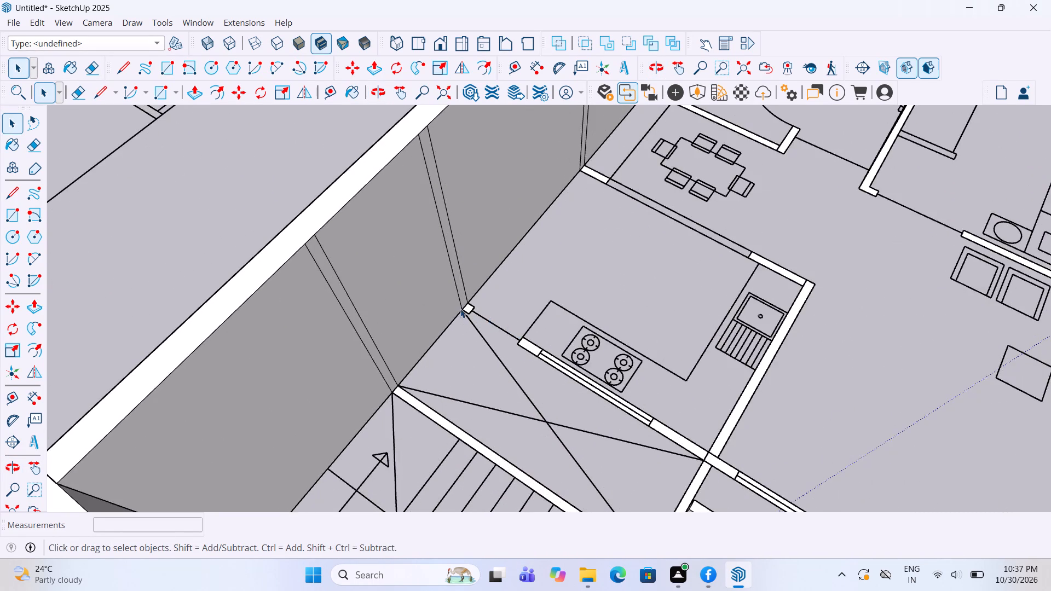
{"action": "scroll", "coordinate": [460, 309], "scroll_direction": "up", "scroll_amount": 2}
{"action": "triple_click", "coordinate": [467, 305]}
{"action": "left_click", "coordinate": [467, 305]}
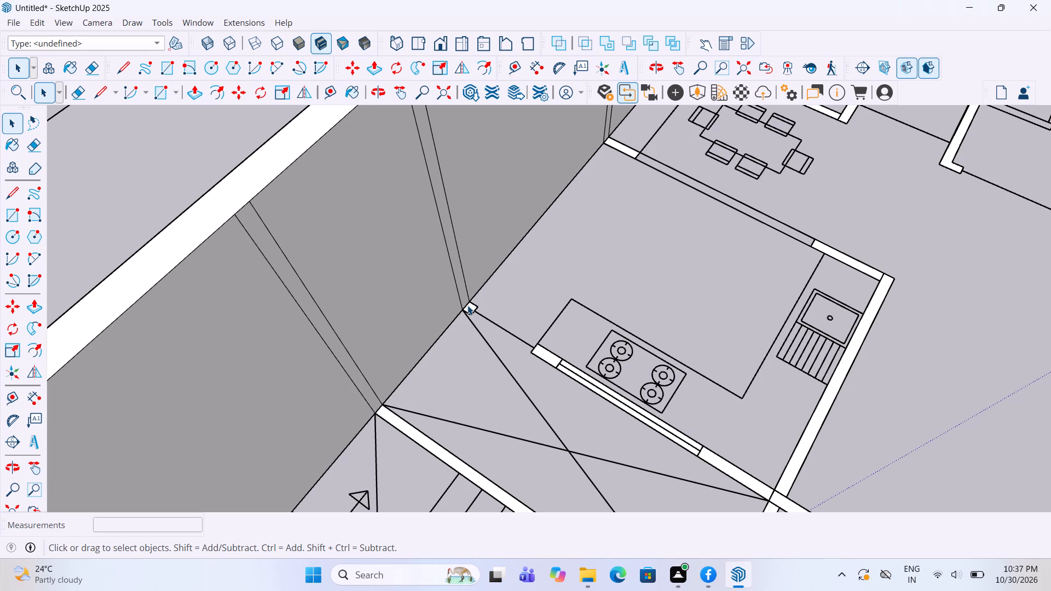
{"action": "left_click", "coordinate": [470, 306]}
{"action": "right_click", "coordinate": [470, 306]}
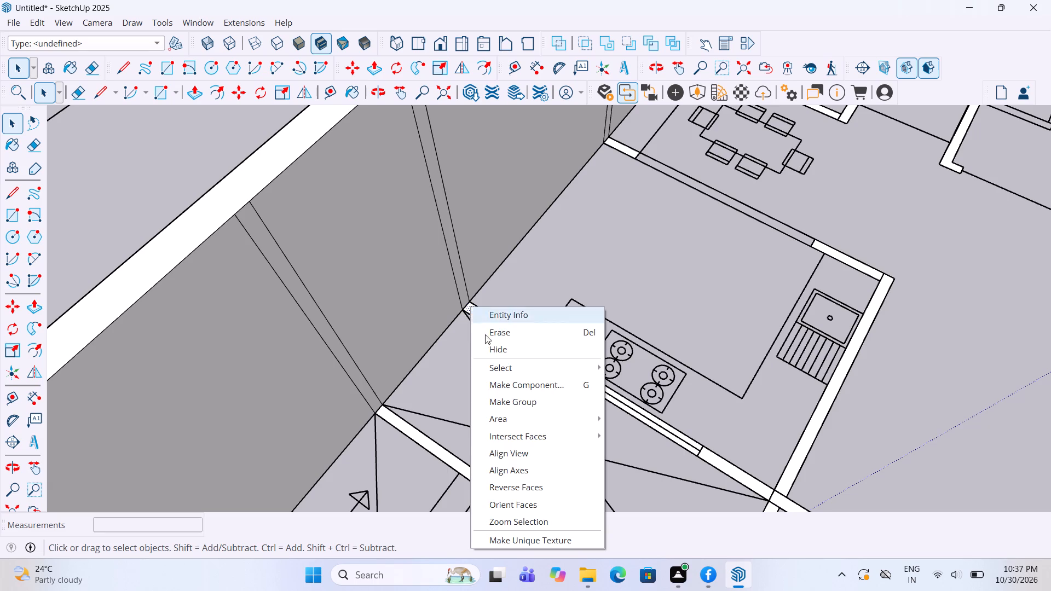
{"action": "left_click", "coordinate": [532, 400]}
Group the short wall piece at the end of the kitchen window beside the stove counter.
{"action": "left_click", "coordinate": [546, 347]}
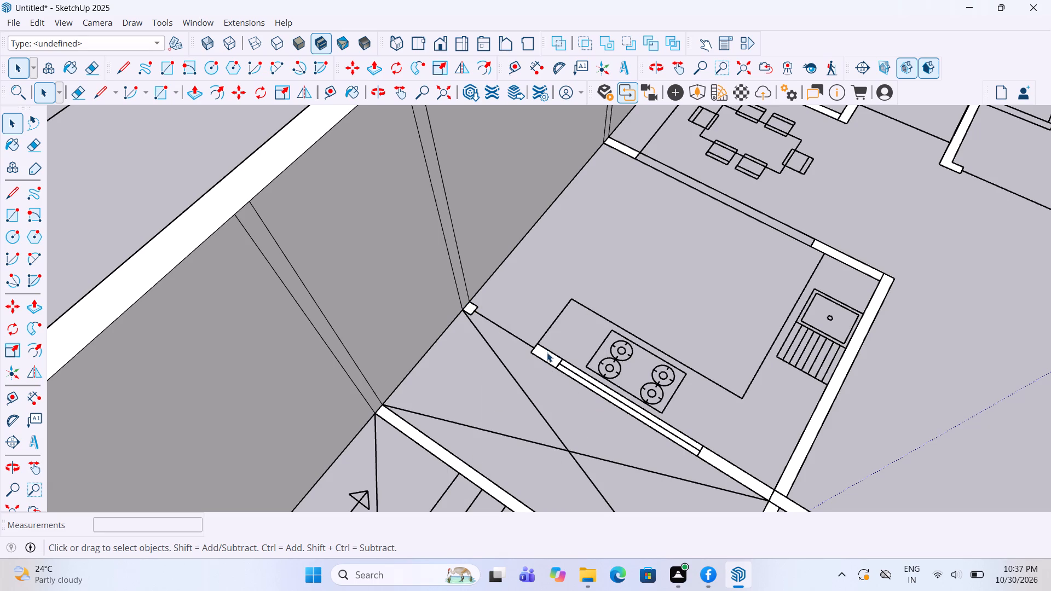
{"action": "left_click", "coordinate": [547, 354]}
{"action": "right_click", "coordinate": [547, 354]}
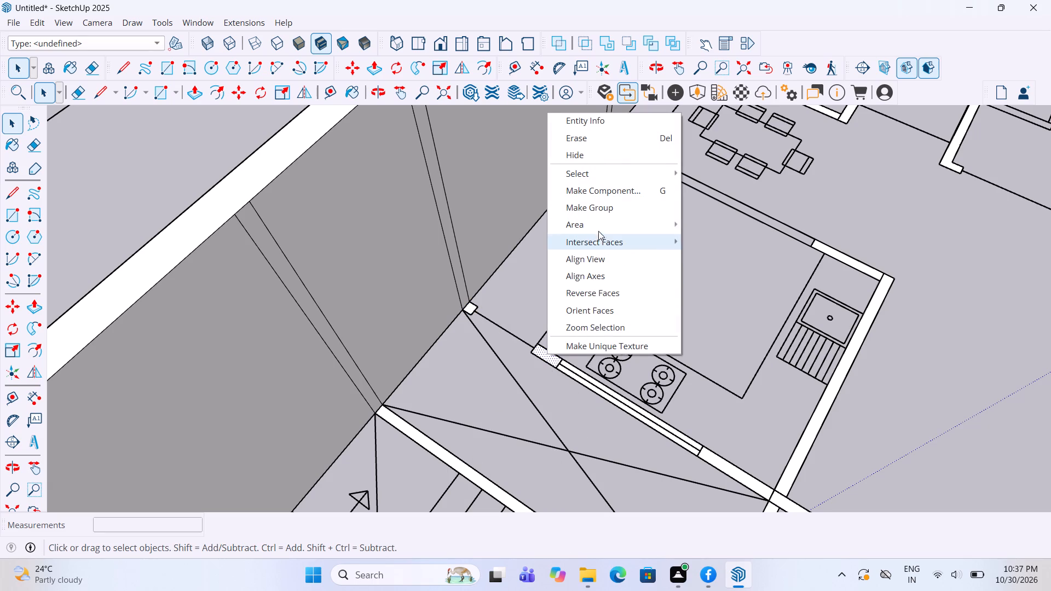
{"action": "left_click", "coordinate": [605, 205]}
{"action": "left_click", "coordinate": [634, 413]}
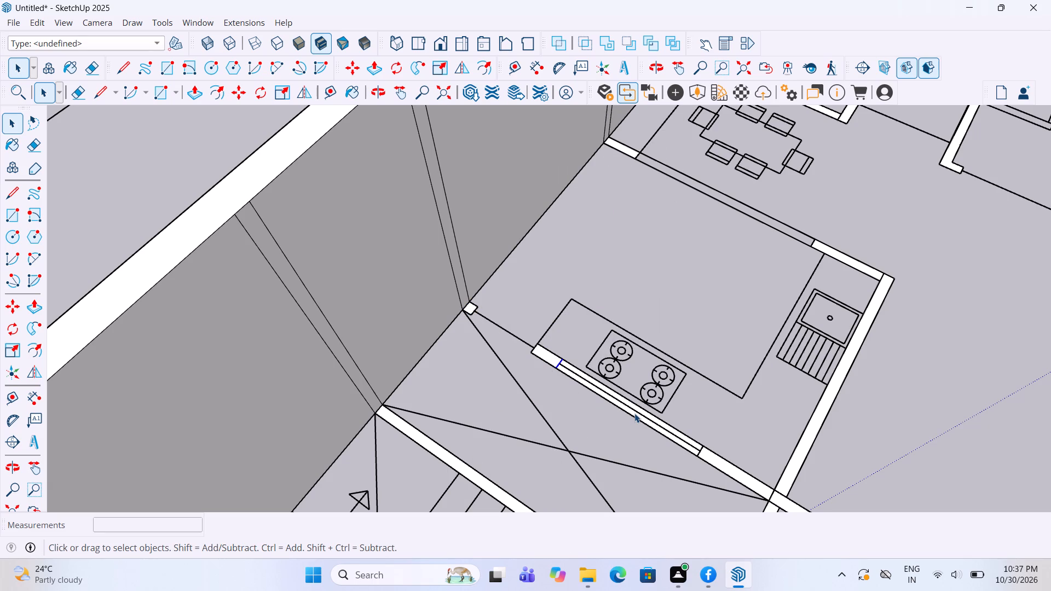
{"action": "left_click", "coordinate": [616, 263]}
Group the kitchen window strip behind the stove counter.
{"action": "scroll", "coordinate": [602, 393], "scroll_direction": "up", "scroll_amount": 4}
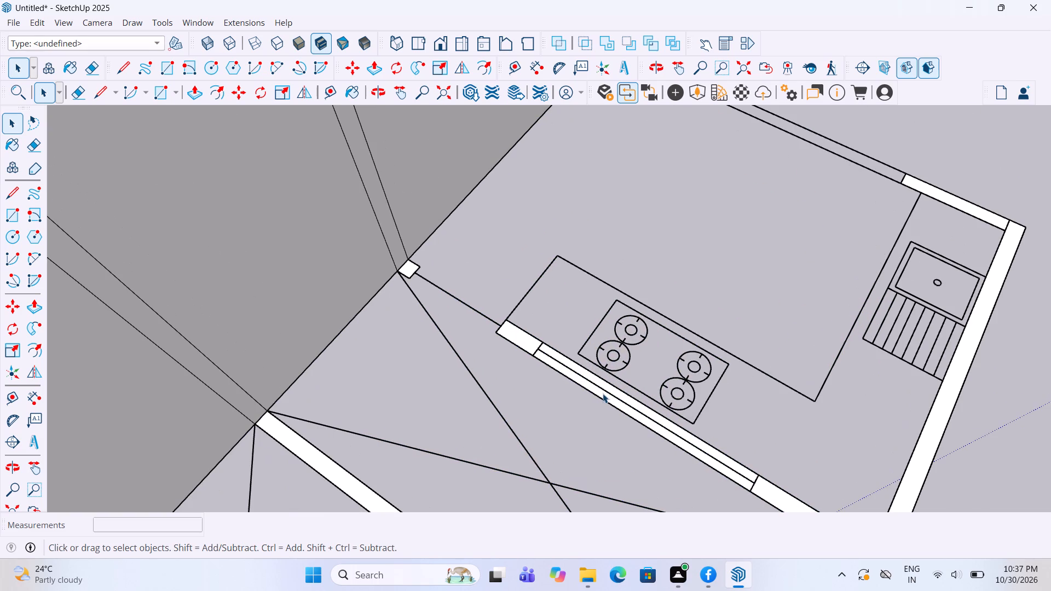
{"action": "left_click", "coordinate": [603, 393]}
{"action": "right_click", "coordinate": [603, 393]}
{"action": "left_click", "coordinate": [637, 248]}
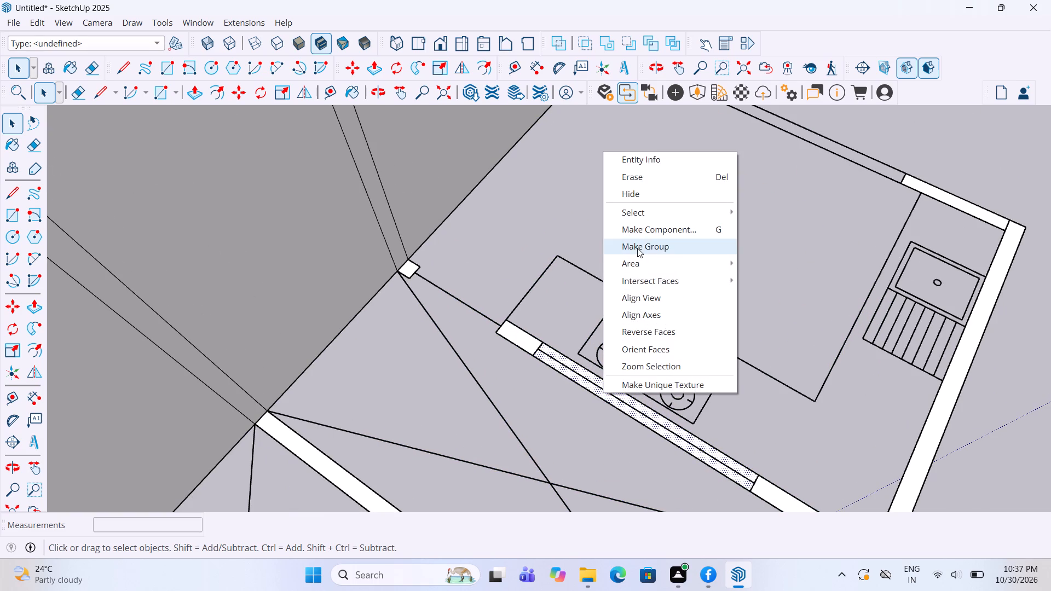
Group the short wall running from the kitchen corner to the staircase wall.
{"action": "scroll", "coordinate": [629, 303], "scroll_direction": "down", "scroll_amount": 5}
{"action": "scroll", "coordinate": [737, 488], "scroll_direction": "up", "scroll_amount": 4}
{"action": "left_click", "coordinate": [739, 410]}
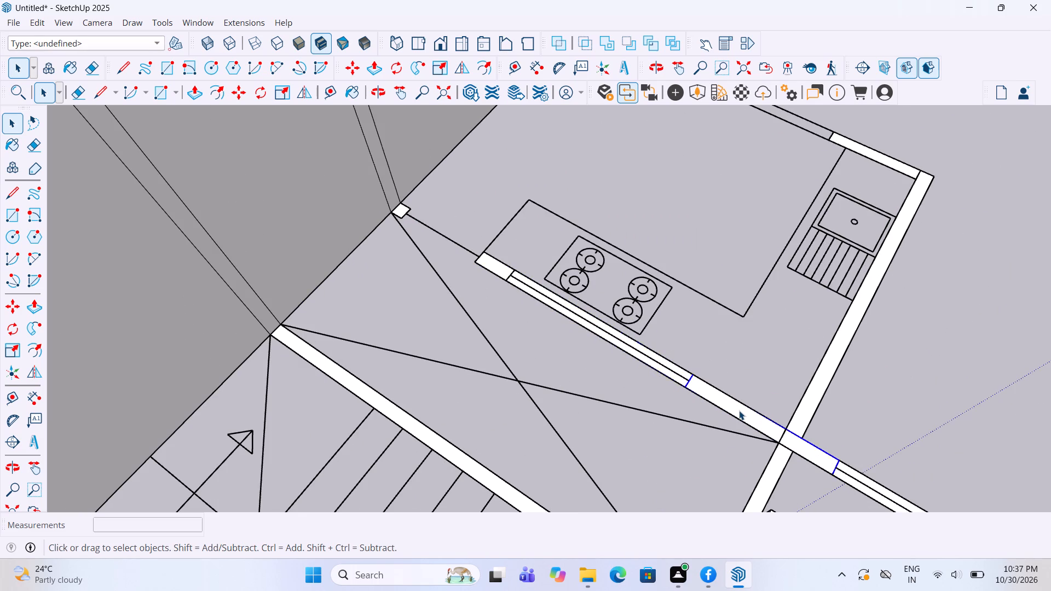
{"action": "left_click", "coordinate": [798, 424]}
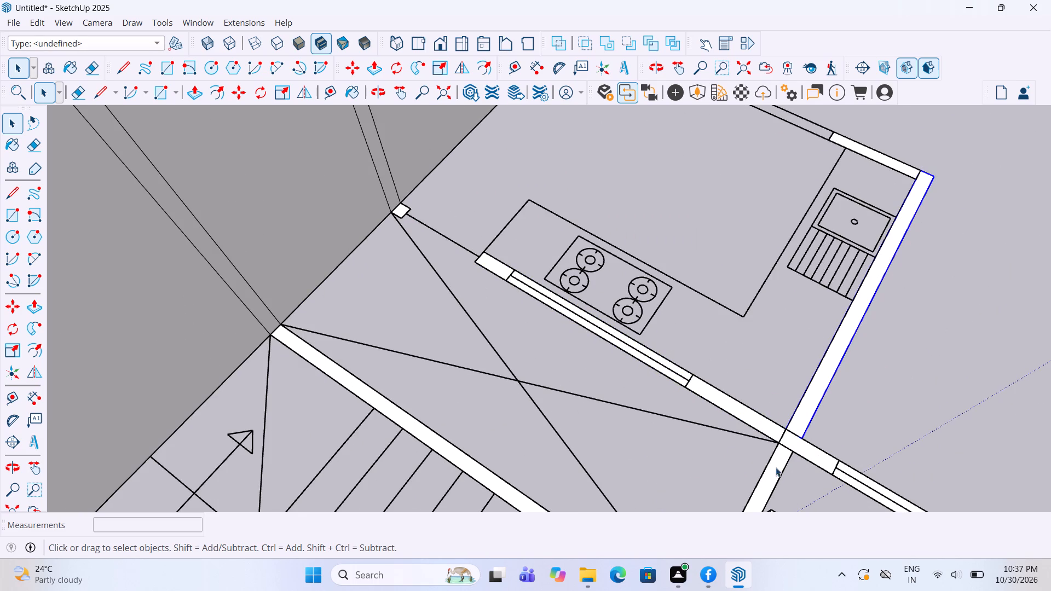
{"action": "left_click", "coordinate": [775, 469]}
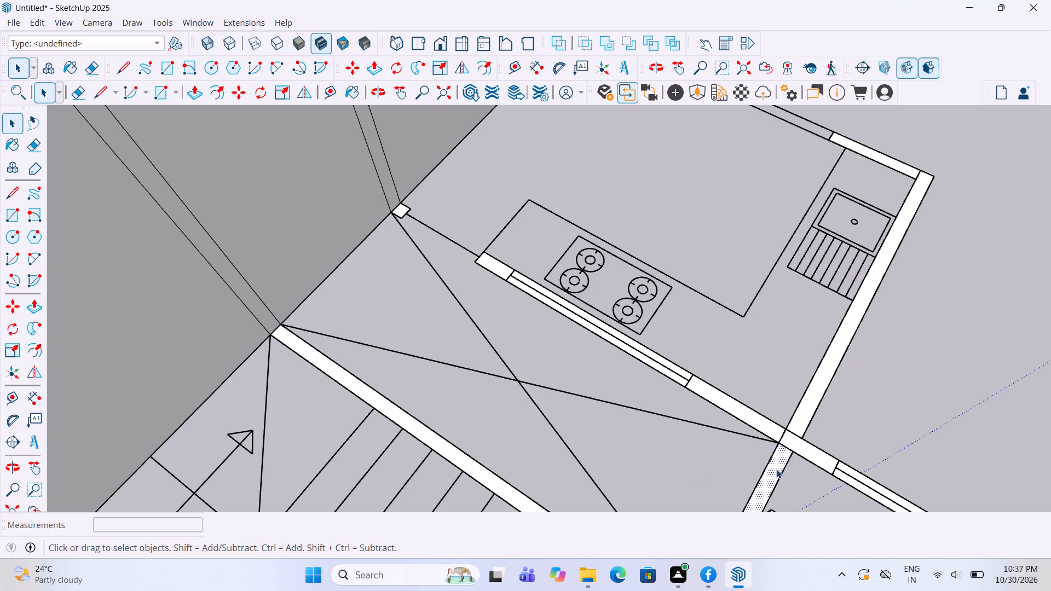
{"action": "right_click", "coordinate": [776, 469]}
{"action": "left_click", "coordinate": [818, 325]}
Group the wall between the staircase and the crossed area beside the kitchen.
{"action": "scroll", "coordinate": [812, 325], "scroll_direction": "down", "scroll_amount": 6}
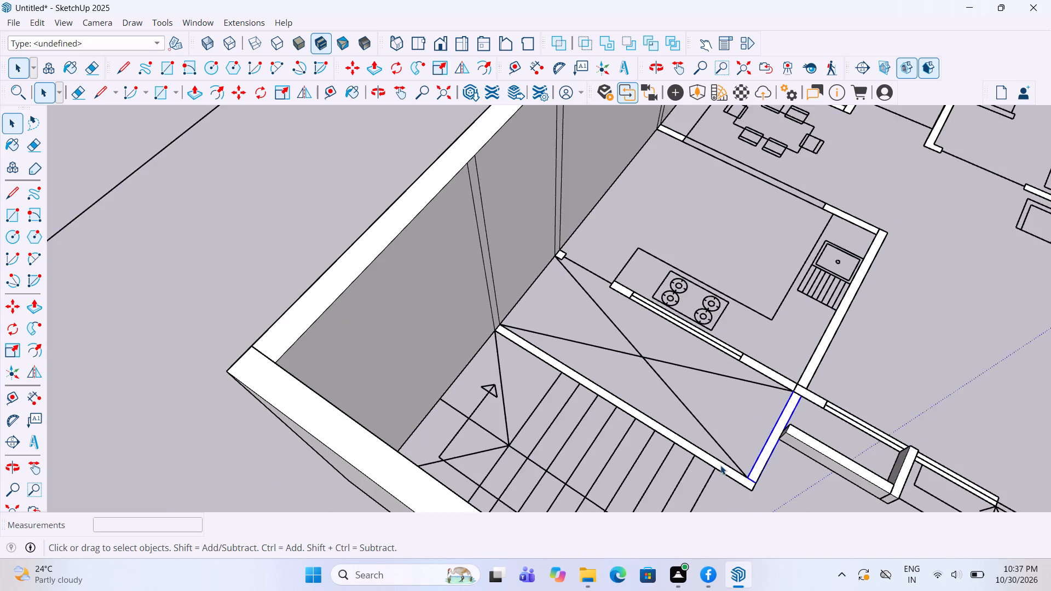
{"action": "scroll", "coordinate": [720, 465], "scroll_direction": "up", "scroll_amount": 5}
{"action": "left_click", "coordinate": [720, 465]}
{"action": "right_click", "coordinate": [720, 465]}
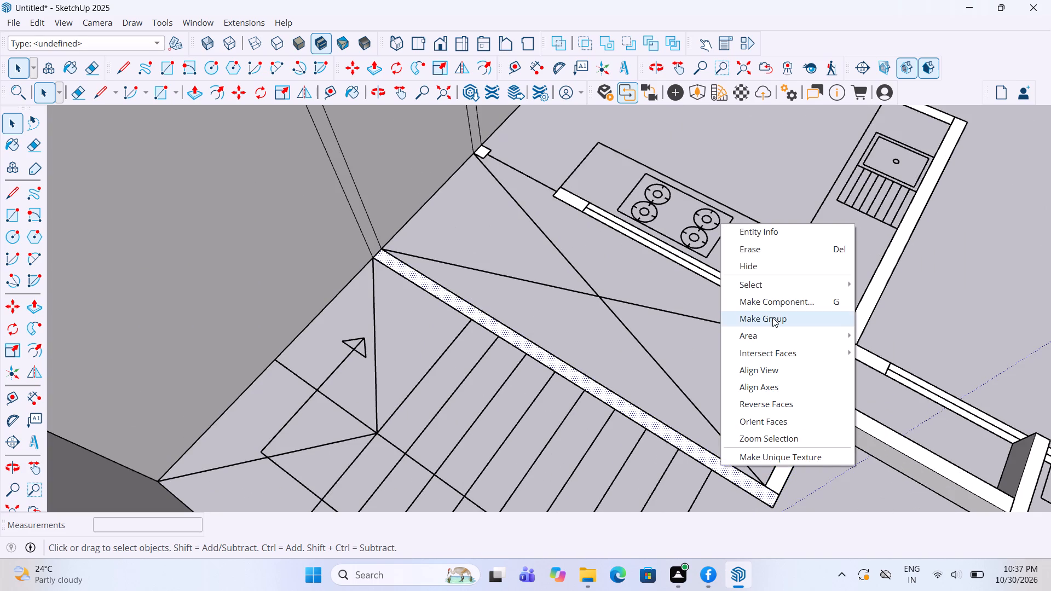
{"action": "left_click", "coordinate": [772, 317]}
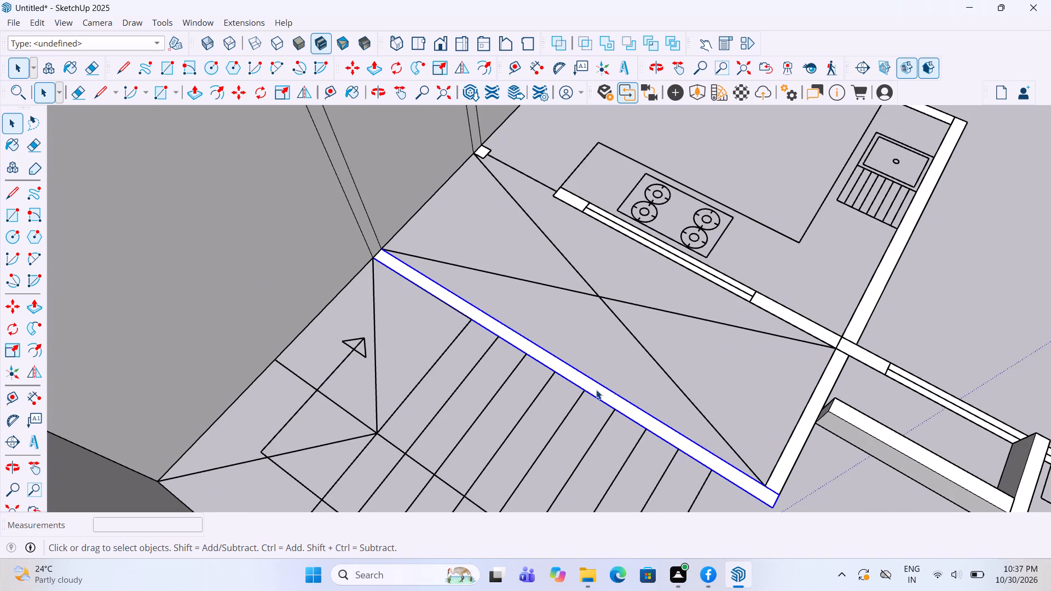
Push/pull the grouped wall along the inner side of the staircase up 10', level with the outer walls.
{"action": "double_click", "coordinate": [596, 390]}
{"action": "key", "text": "space"}
{"action": "type", "text": "p"}
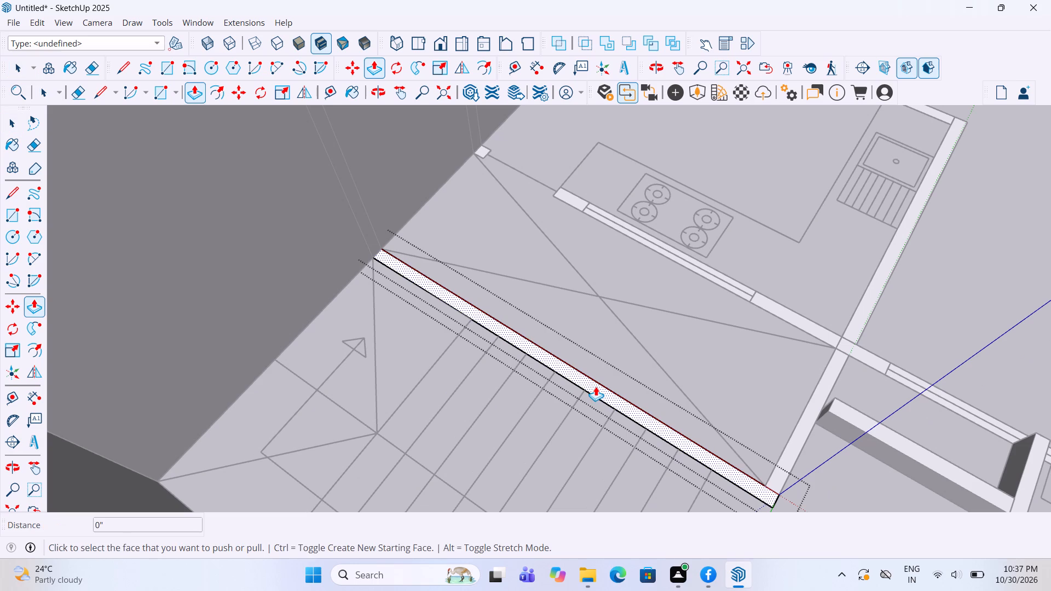
{"action": "left_click", "coordinate": [596, 386]}
{"action": "scroll", "coordinate": [594, 356], "scroll_direction": "down", "scroll_amount": 11}
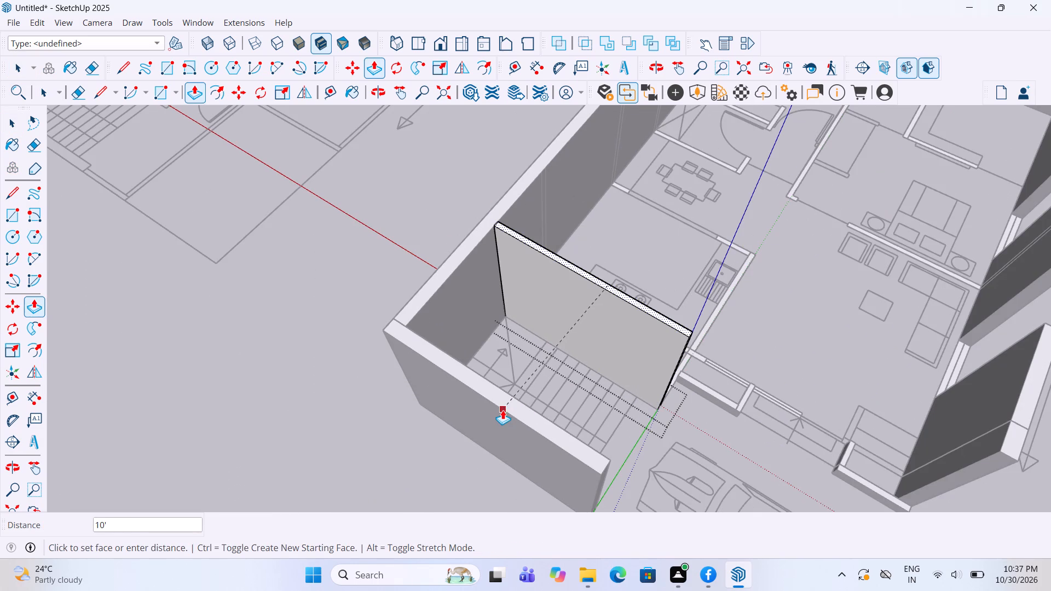
{"action": "left_click", "coordinate": [503, 410]}
{"action": "key", "text": "space"}
{"action": "left_click", "coordinate": [419, 439]}
Push/pull the small wall stub between the kitchen and the crossed area up 10', level with the staircase wall.
{"action": "scroll", "coordinate": [419, 438], "scroll_direction": "down", "scroll_amount": 5}
{"action": "scroll", "coordinate": [664, 333], "scroll_direction": "up", "scroll_amount": 2}
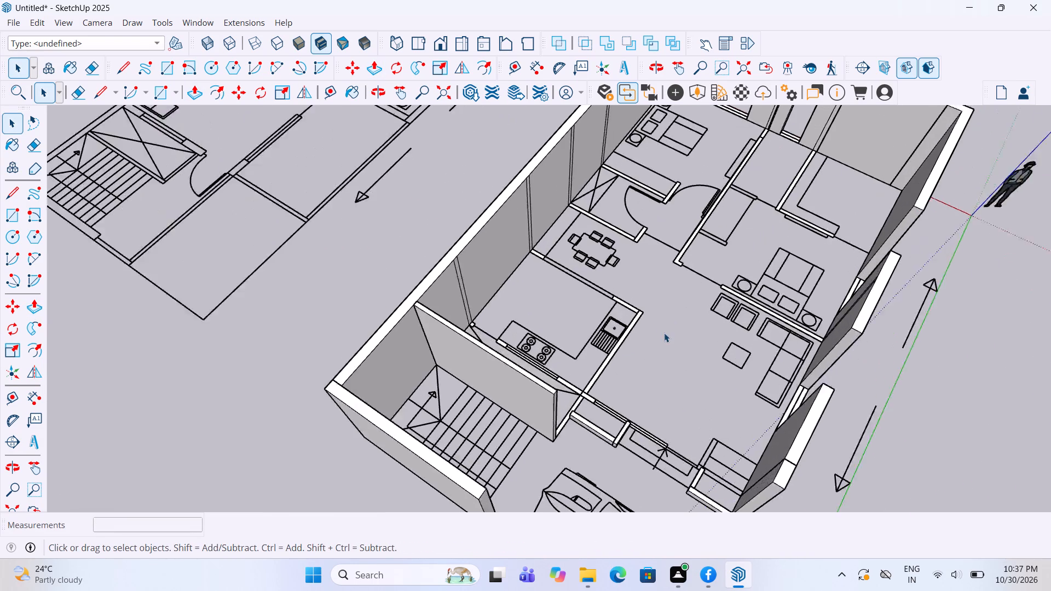
{"action": "scroll", "coordinate": [664, 333], "scroll_direction": "up", "scroll_amount": 1}
{"action": "middle_click_drag", "start_coordinate": [664, 333], "coordinate": [480, 383]}
{"action": "middle_click", "coordinate": [396, 402]}
{"action": "middle_click_drag", "start_coordinate": [396, 402], "coordinate": [428, 339]}
{"action": "scroll", "coordinate": [490, 355], "scroll_direction": "down", "scroll_amount": 4}
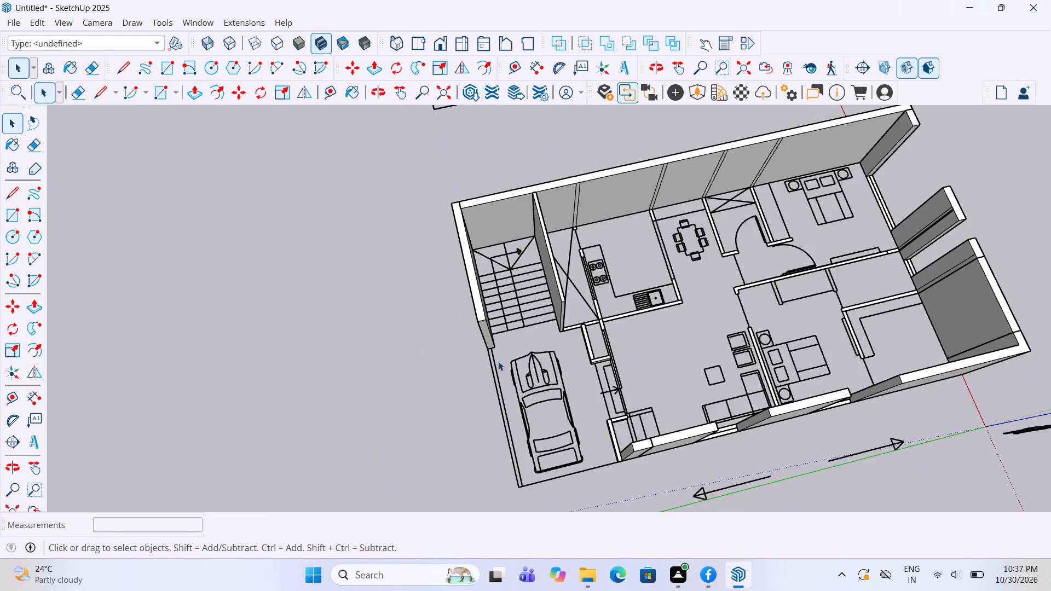
{"action": "scroll", "coordinate": [498, 361], "scroll_direction": "down", "scroll_amount": 4}
{"action": "scroll", "coordinate": [547, 271], "scroll_direction": "up", "scroll_amount": 14}
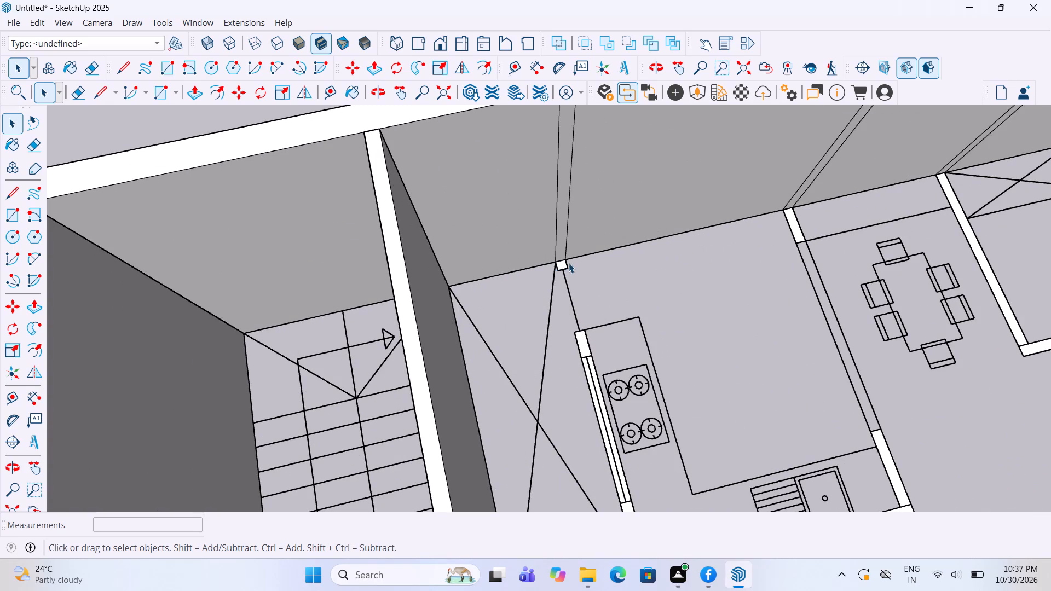
{"action": "double_click", "coordinate": [561, 263]}
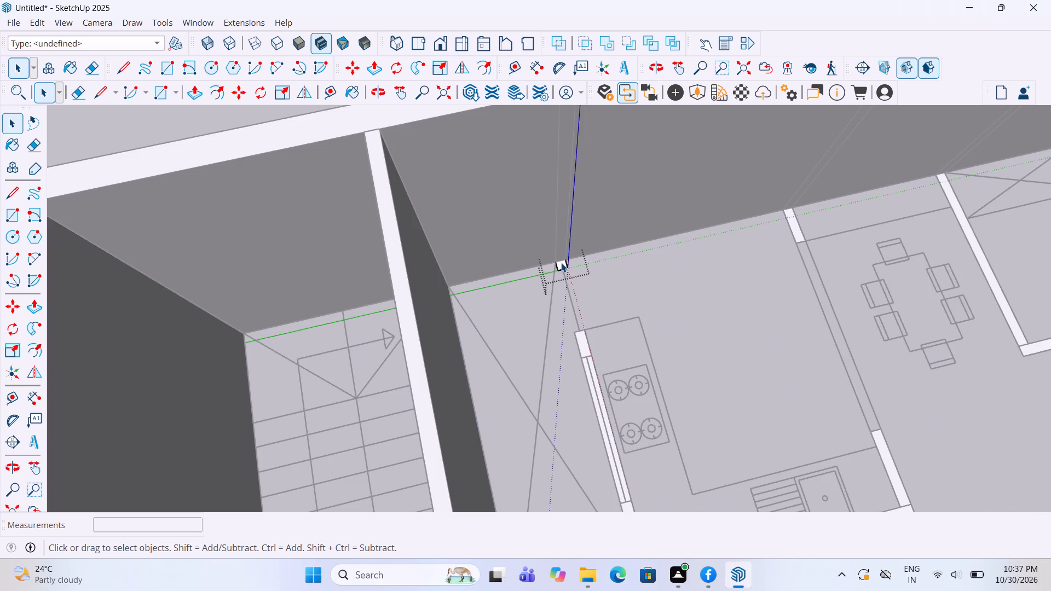
{"action": "key", "text": "p"}
{"action": "left_click", "coordinate": [561, 265]}
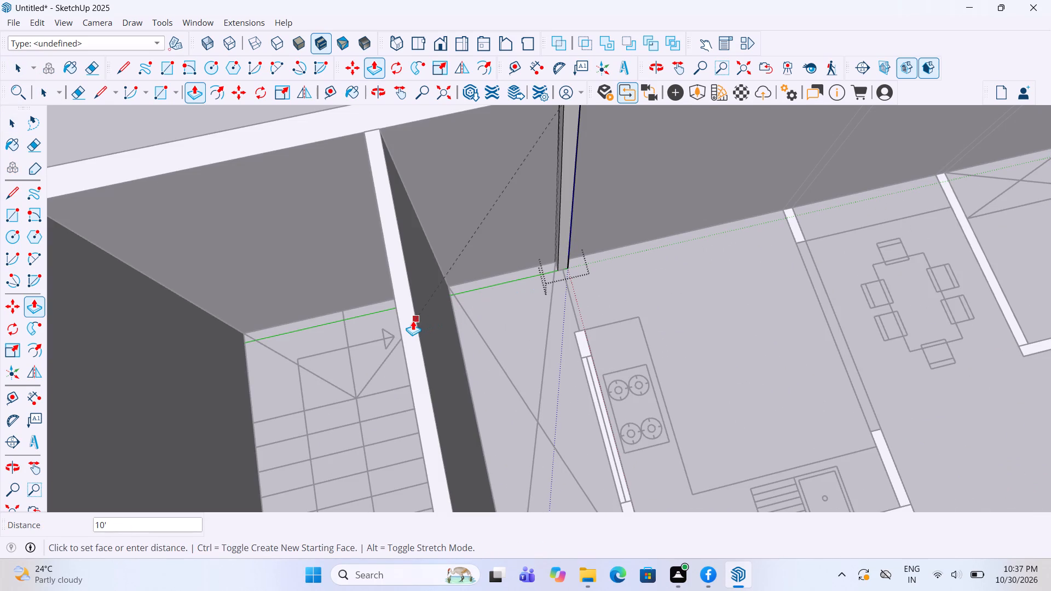
{"action": "left_click", "coordinate": [413, 321]}
{"action": "key", "text": "space"}
{"action": "left_click", "coordinate": [642, 281]}
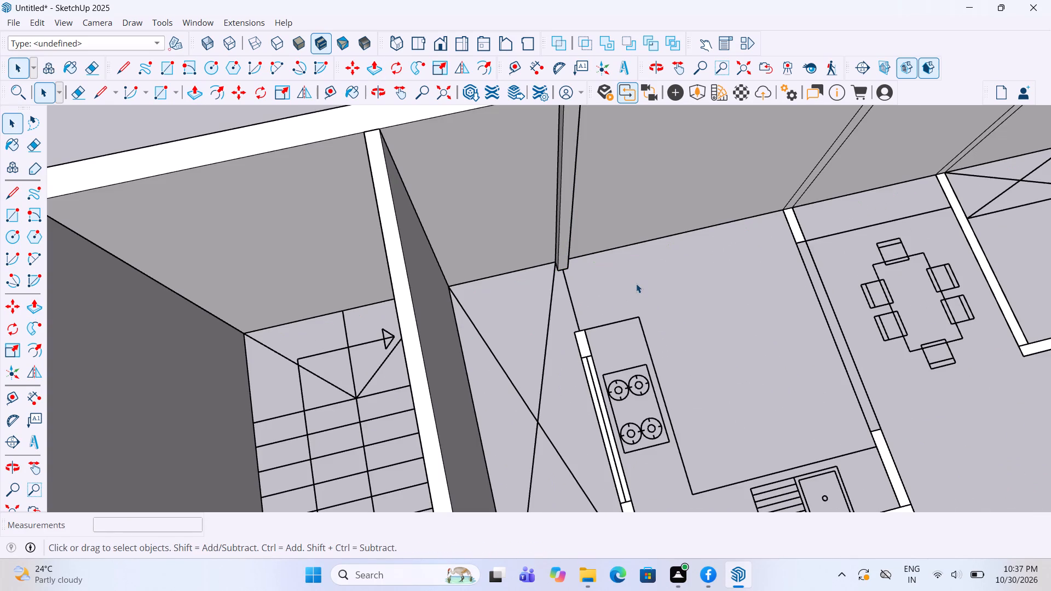
Push/pull the short grouped wall beside the stove, at the near end of the kitchen window, up level with the 10' staircase wall.
{"action": "scroll", "coordinate": [417, 390], "scroll_direction": "down", "scroll_amount": 10}
{"action": "scroll", "coordinate": [486, 375], "scroll_direction": "up", "scroll_amount": 3}
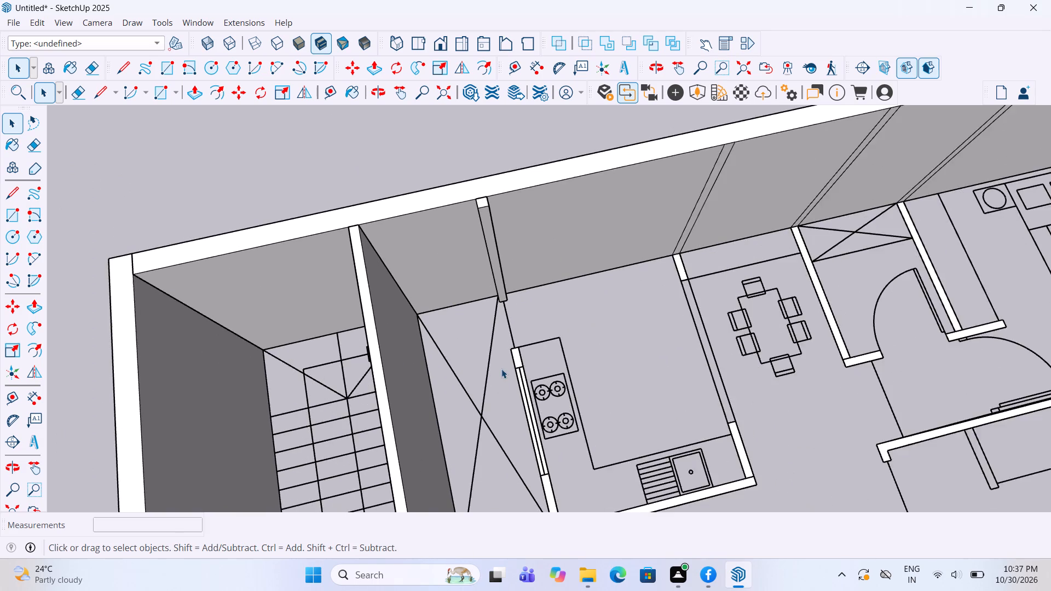
{"action": "scroll", "coordinate": [503, 368], "scroll_direction": "up", "scroll_amount": 2}
{"action": "double_click", "coordinate": [521, 359]}
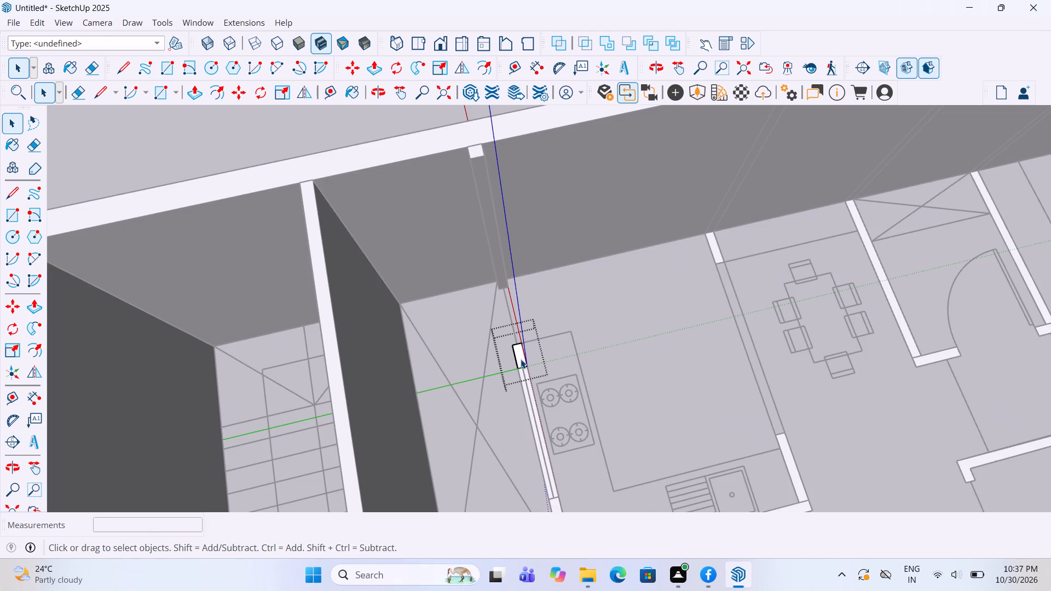
{"action": "key", "text": "p"}
{"action": "left_click", "coordinate": [519, 357]}
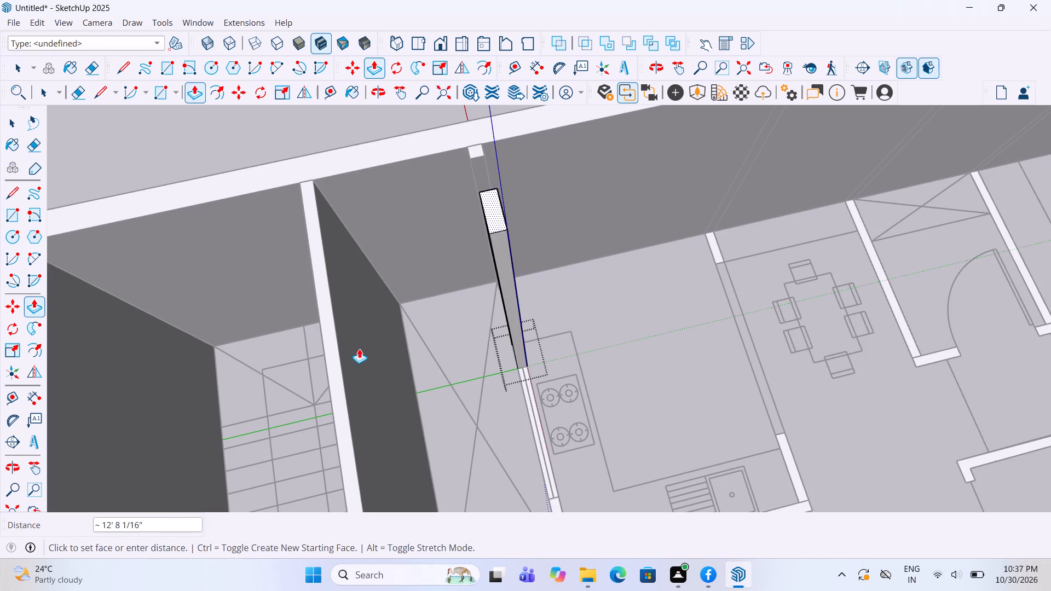
{"action": "left_click", "coordinate": [336, 371]}
{"action": "key", "text": "space"}
{"action": "left_click", "coordinate": [621, 335]}
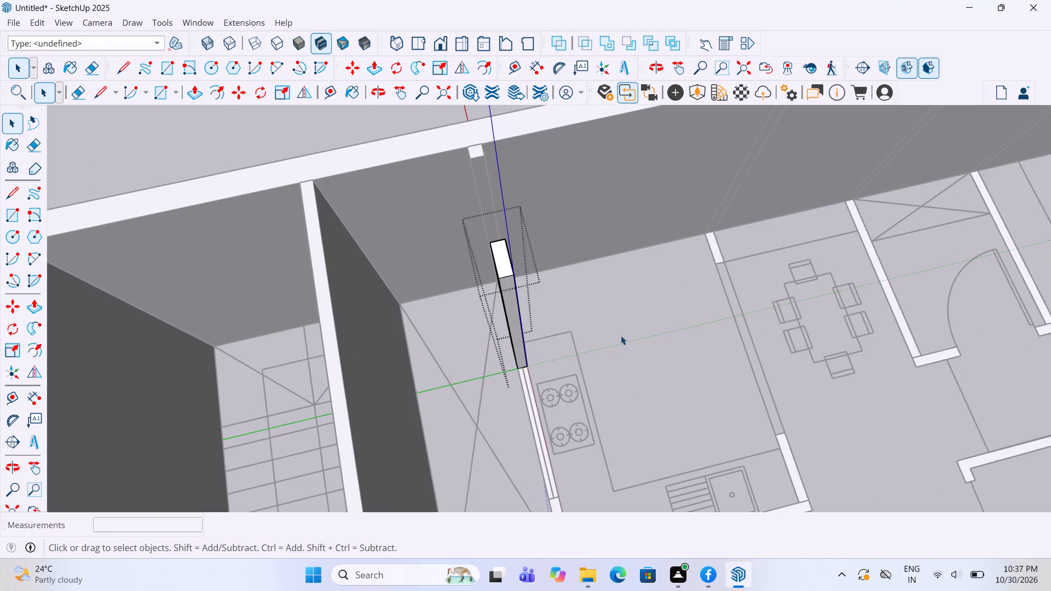
Push/pull the grouped wall at the other end of the window beside the stove up 10', level with the staircase wall.
{"action": "scroll", "coordinate": [611, 315], "scroll_direction": "down", "scroll_amount": 4}
{"action": "scroll", "coordinate": [585, 461], "scroll_direction": "up", "scroll_amount": 4}
{"action": "double_click", "coordinate": [581, 468]}
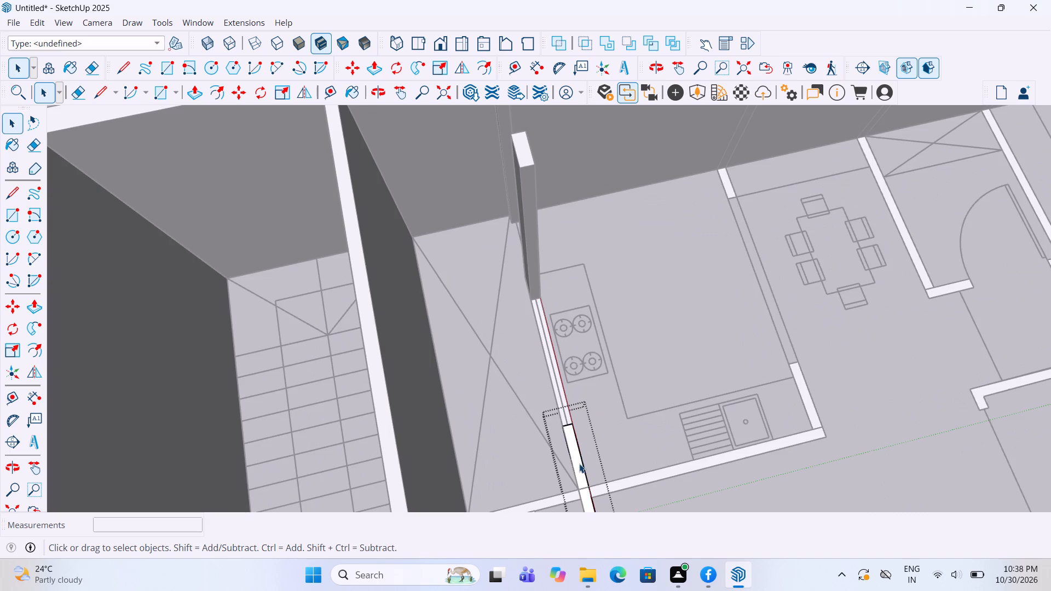
{"action": "key", "text": "o"}
{"action": "left_click", "coordinate": [576, 455]}
{"action": "key", "text": "p"}
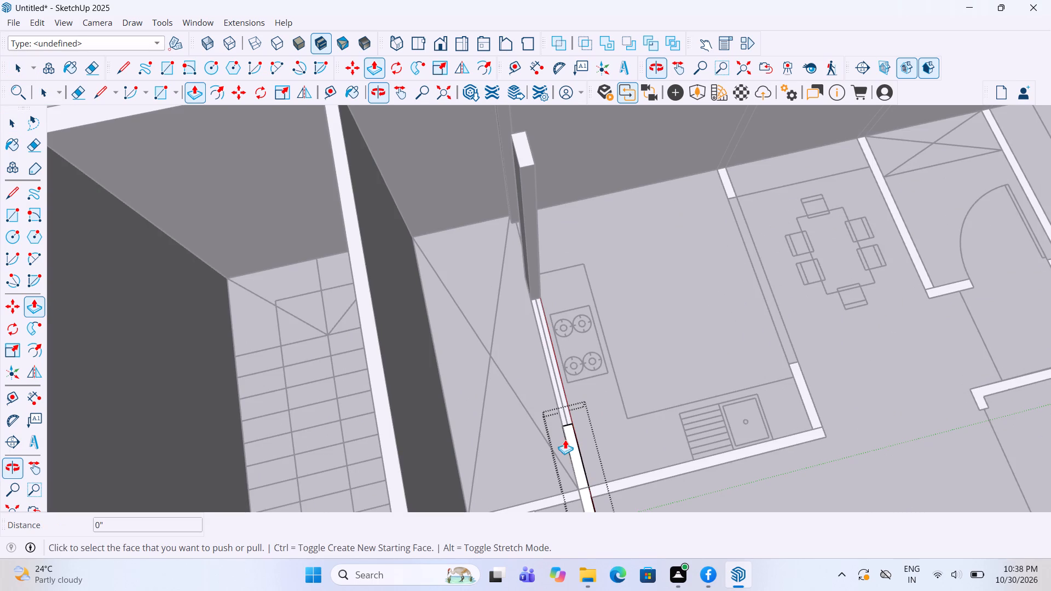
{"action": "left_click", "coordinate": [574, 449]}
{"action": "left_click", "coordinate": [388, 436]}
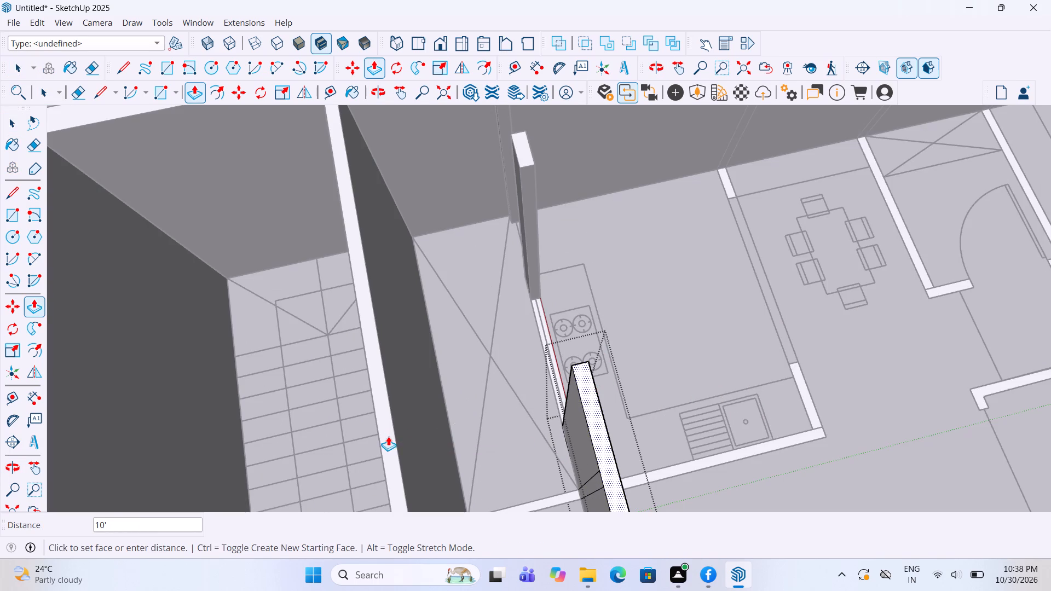
{"action": "scroll", "coordinate": [541, 346], "scroll_direction": "down", "scroll_amount": 10}
{"action": "key", "text": "space"}
{"action": "left_click", "coordinate": [598, 429]}
Push/pull the short grouped wall closing the crossed area beside the staircase up 10', level with the staircase wall.
{"action": "scroll", "coordinate": [534, 408], "scroll_direction": "up", "scroll_amount": 3}
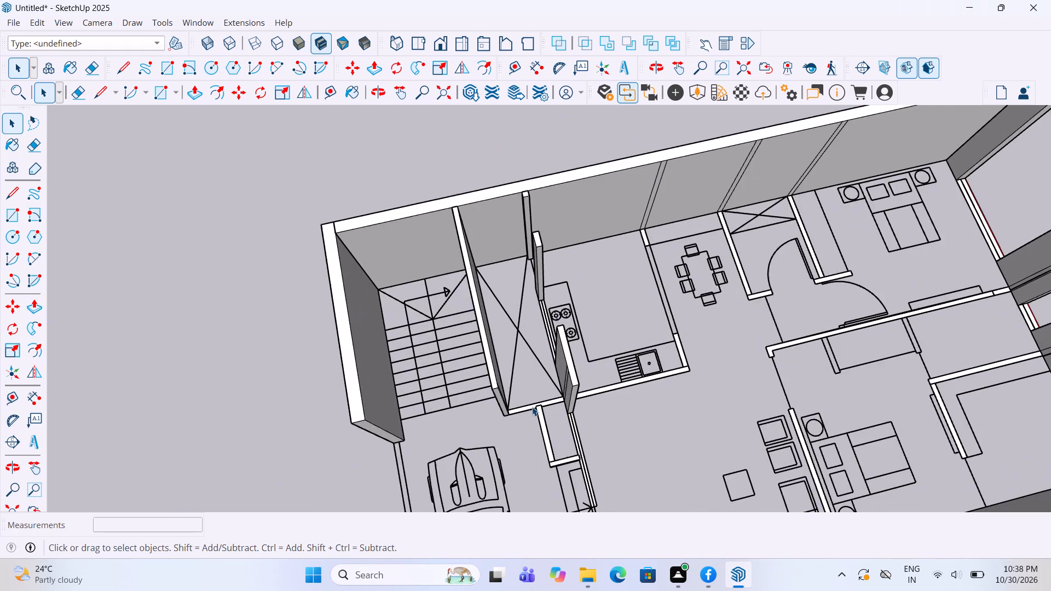
{"action": "scroll", "coordinate": [532, 407], "scroll_direction": "up", "scroll_amount": 5}
{"action": "scroll", "coordinate": [530, 402], "scroll_direction": "down", "scroll_amount": 5}
{"action": "middle_click_drag", "start_coordinate": [530, 402], "coordinate": [503, 383]}
{"action": "scroll", "coordinate": [505, 412], "scroll_direction": "up", "scroll_amount": 5}
{"action": "key", "text": "p"}
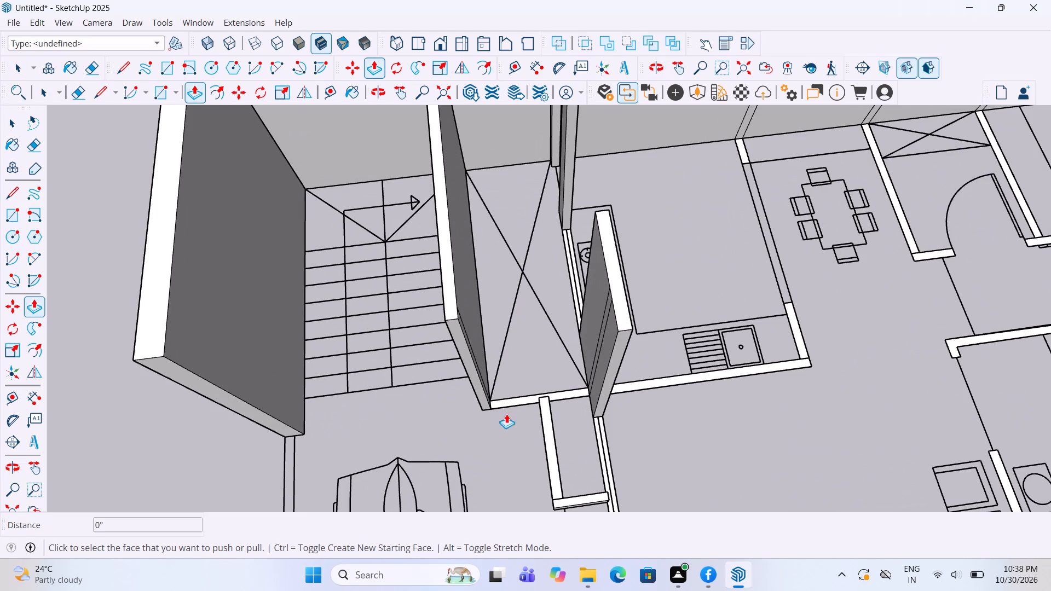
{"action": "key", "text": "space"}
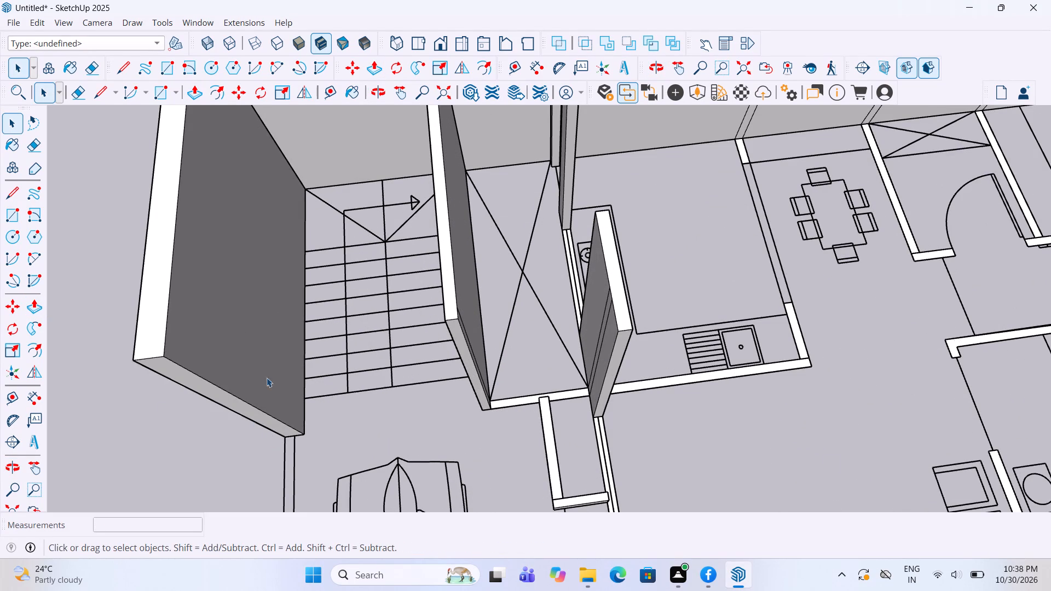
{"action": "left_click", "coordinate": [515, 400]}
{"action": "left_click", "coordinate": [515, 400]}
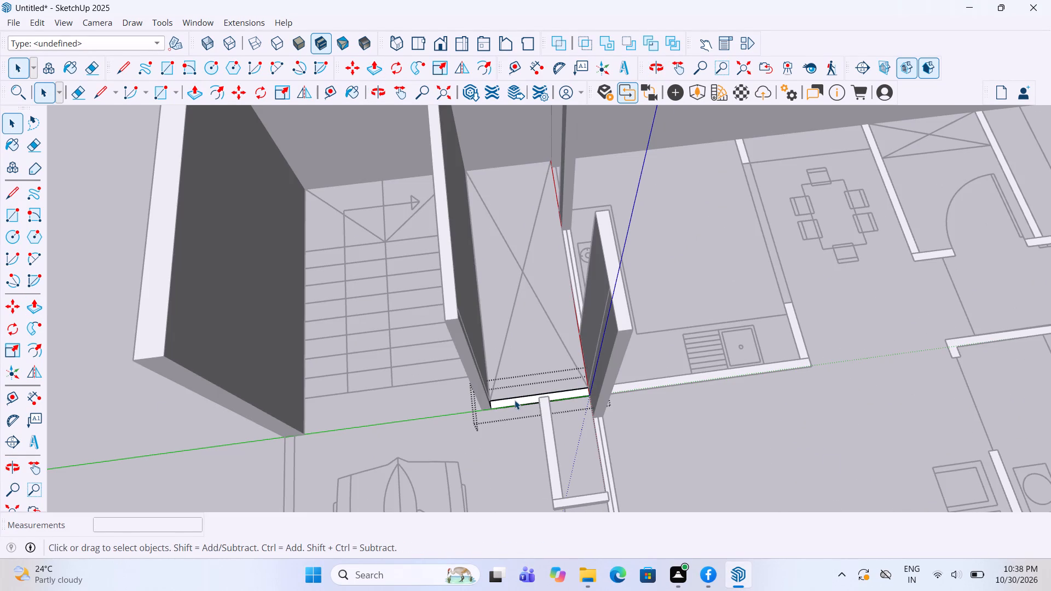
{"action": "key", "text": "p"}
{"action": "left_click", "coordinate": [512, 396]}
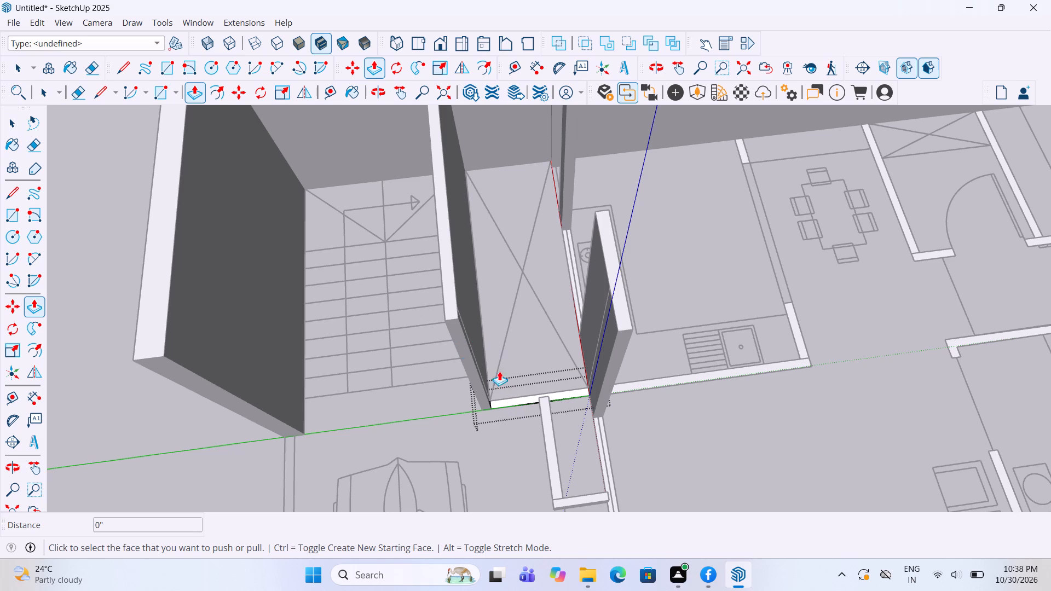
{"action": "left_click", "coordinate": [517, 398]}
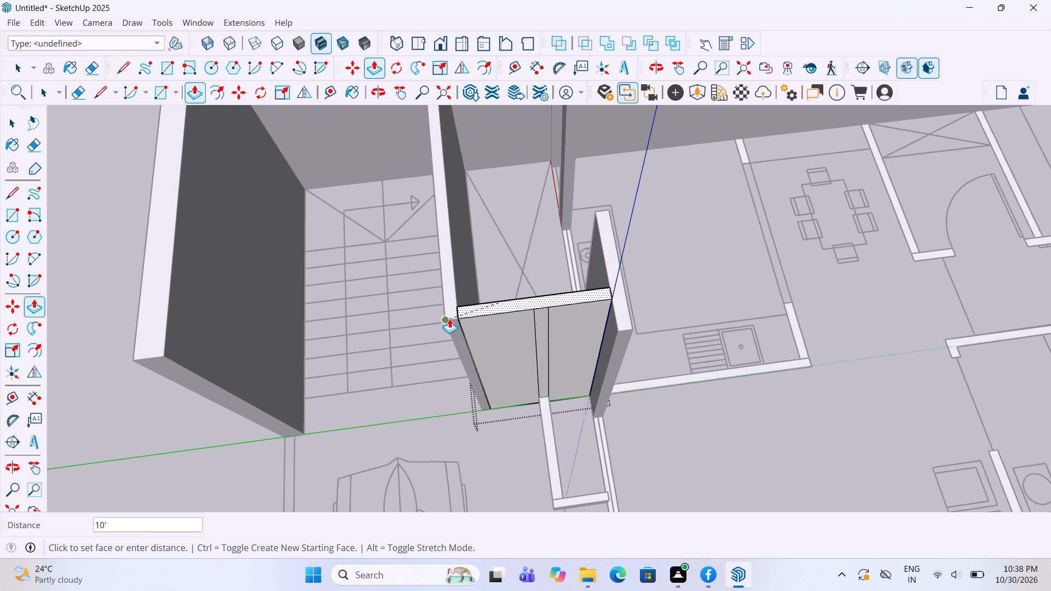
{"action": "left_click", "coordinate": [449, 317]}
{"action": "key", "text": "space"}
{"action": "left_click", "coordinate": [491, 437]}
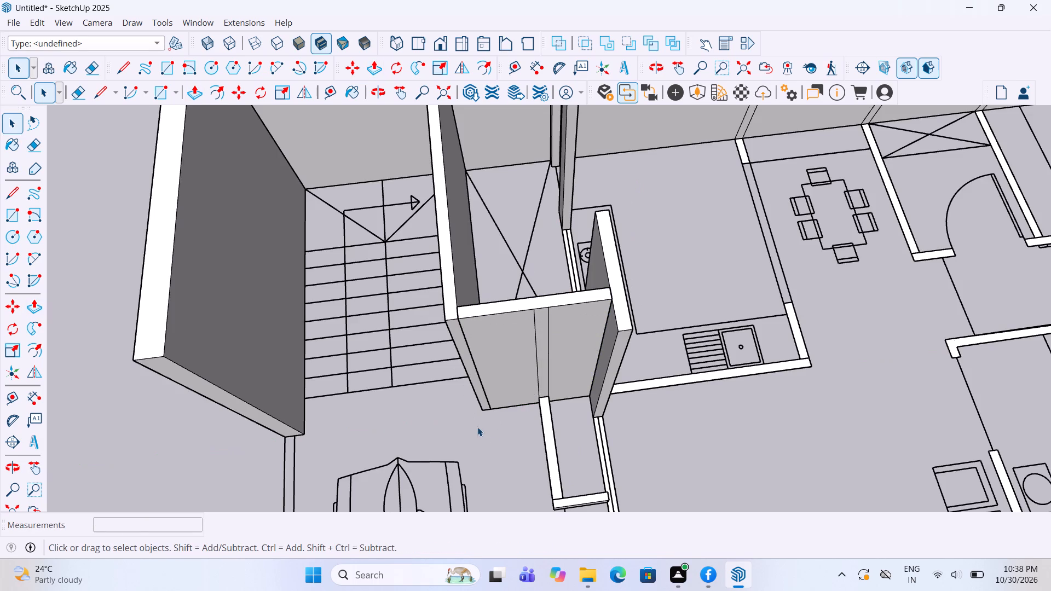
Push/pull the small wall stub between the kitchen and dining area, at the outer wall, up level with the 10' staircase wall.
{"action": "scroll", "coordinate": [469, 439], "scroll_direction": "down", "scroll_amount": 6}
{"action": "middle_click_drag", "start_coordinate": [719, 376], "coordinate": [700, 373]}
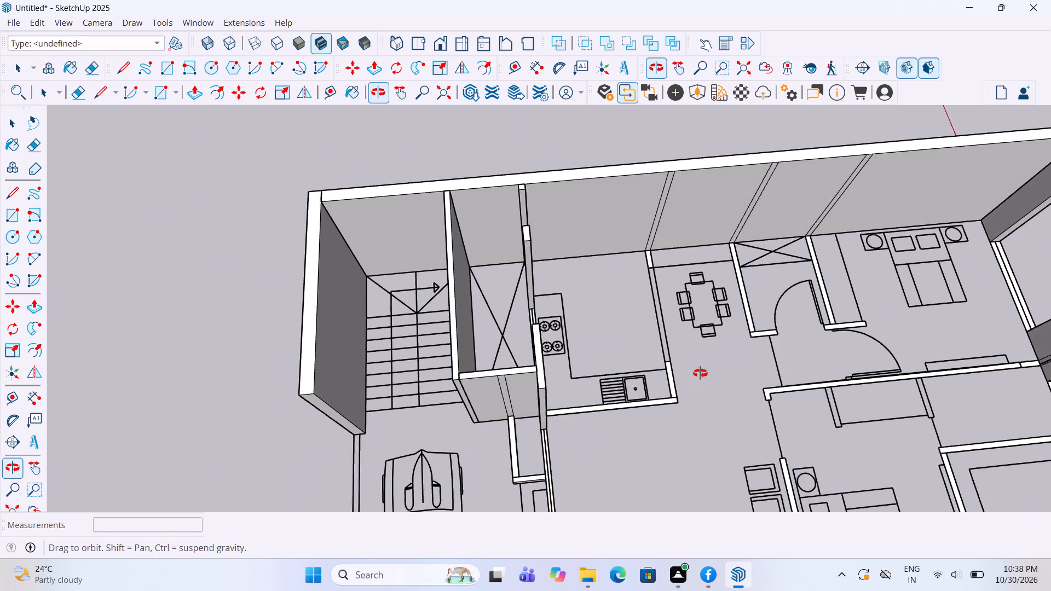
{"action": "middle_click_drag", "start_coordinate": [700, 373], "coordinate": [674, 383]}
{"action": "scroll", "coordinate": [480, 426], "scroll_direction": "down", "scroll_amount": 5}
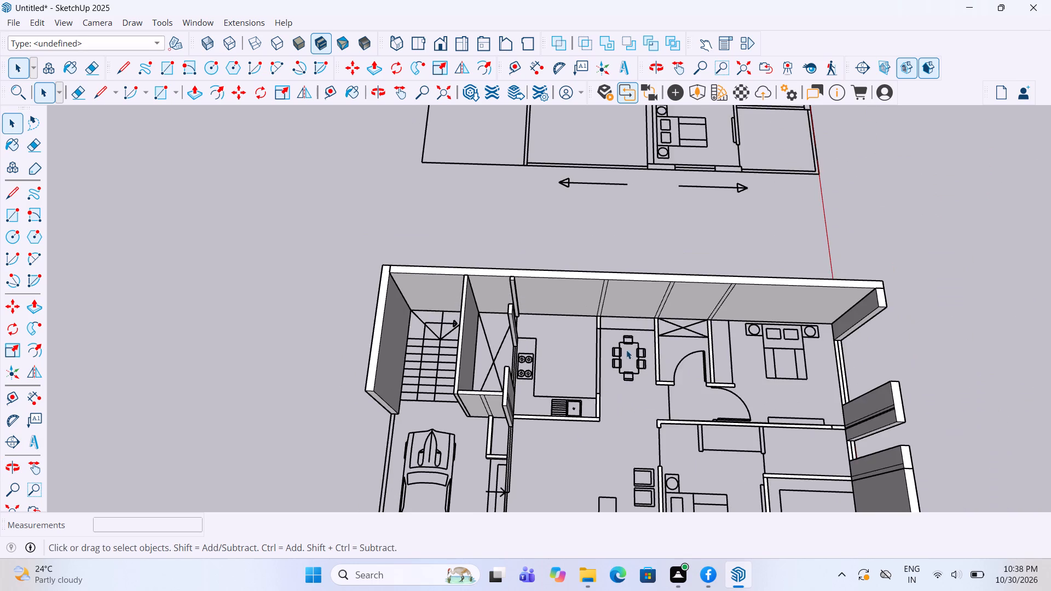
{"action": "scroll", "coordinate": [633, 299], "scroll_direction": "up", "scroll_amount": 4}
{"action": "scroll", "coordinate": [571, 340], "scroll_direction": "up", "scroll_amount": 2}
{"action": "triple_click", "coordinate": [584, 329]}
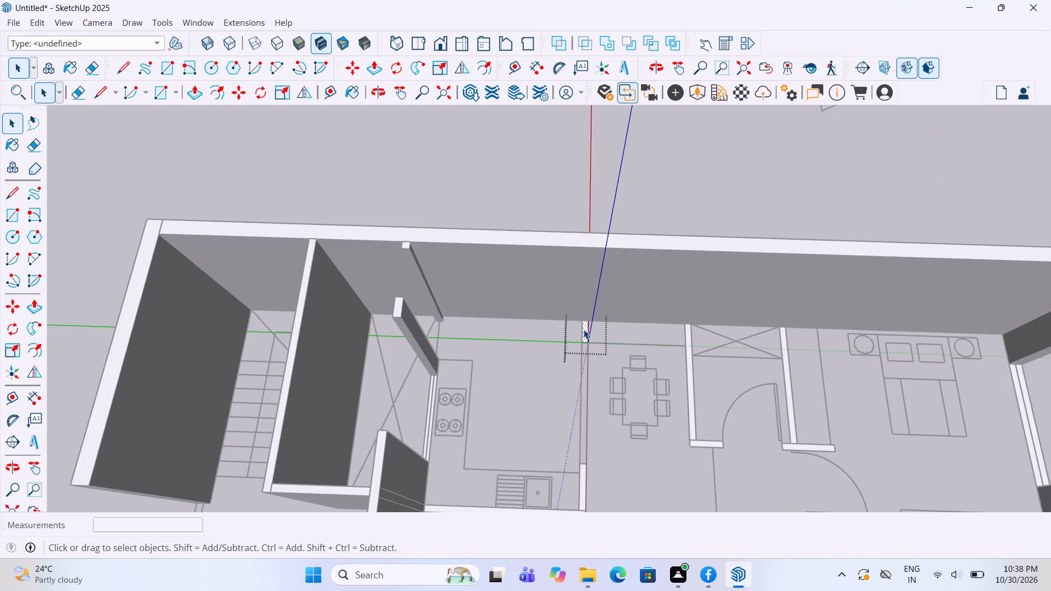
{"action": "key", "text": "p"}
{"action": "left_click", "coordinate": [584, 329]}
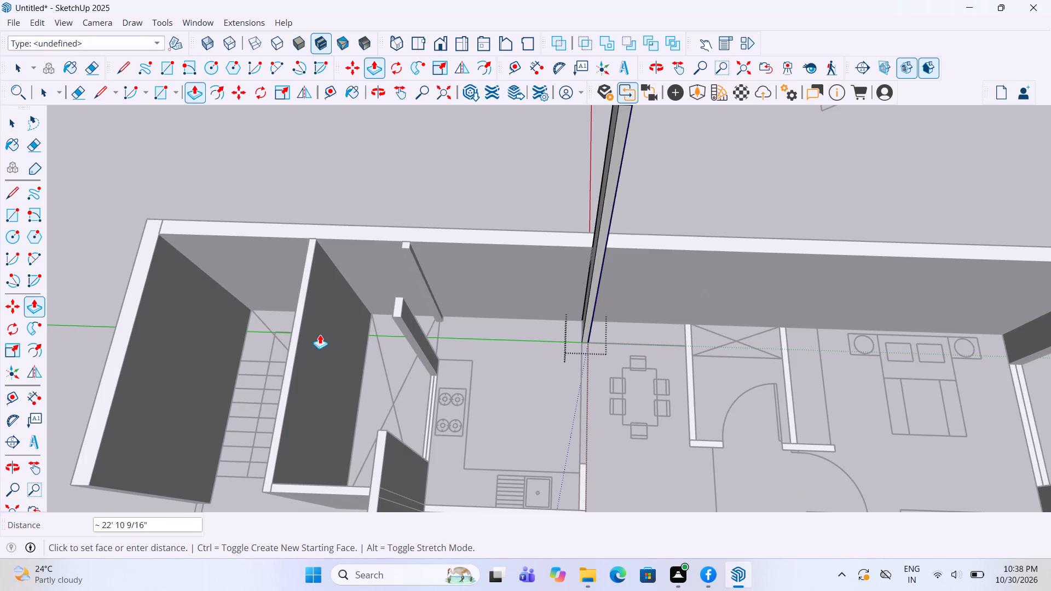
{"action": "left_click", "coordinate": [288, 357]}
{"action": "key", "text": "space"}
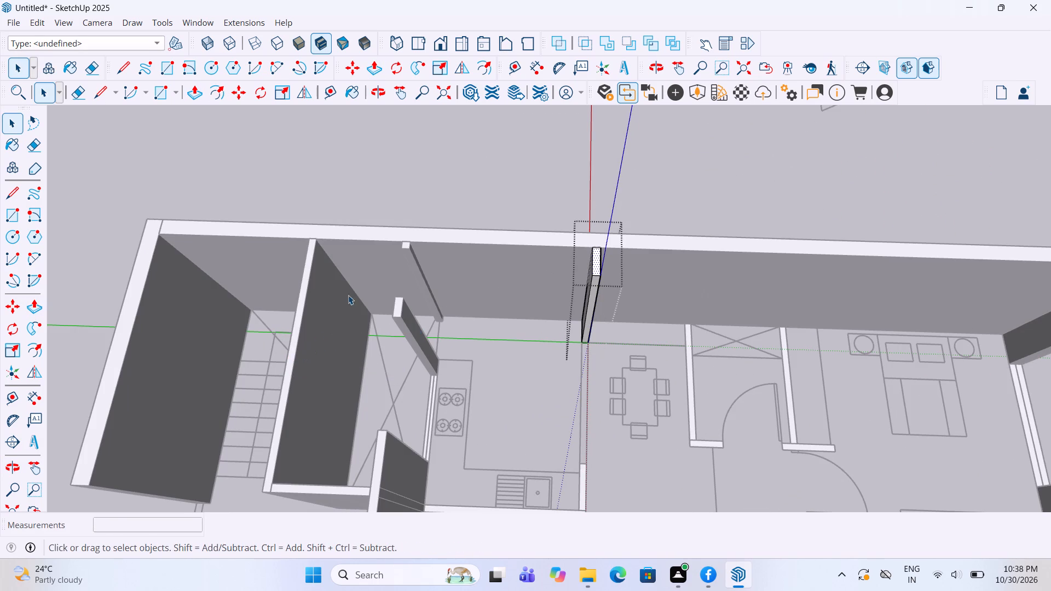
{"action": "left_click", "coordinate": [354, 170]}
Push/pull the grouped wall stub beside the kitchen sink, on the dining side, up 10', level with the raised kitchen wall.
{"action": "scroll", "coordinate": [566, 332], "scroll_direction": "down", "scroll_amount": 5}
{"action": "scroll", "coordinate": [572, 415], "scroll_direction": "up", "scroll_amount": 5}
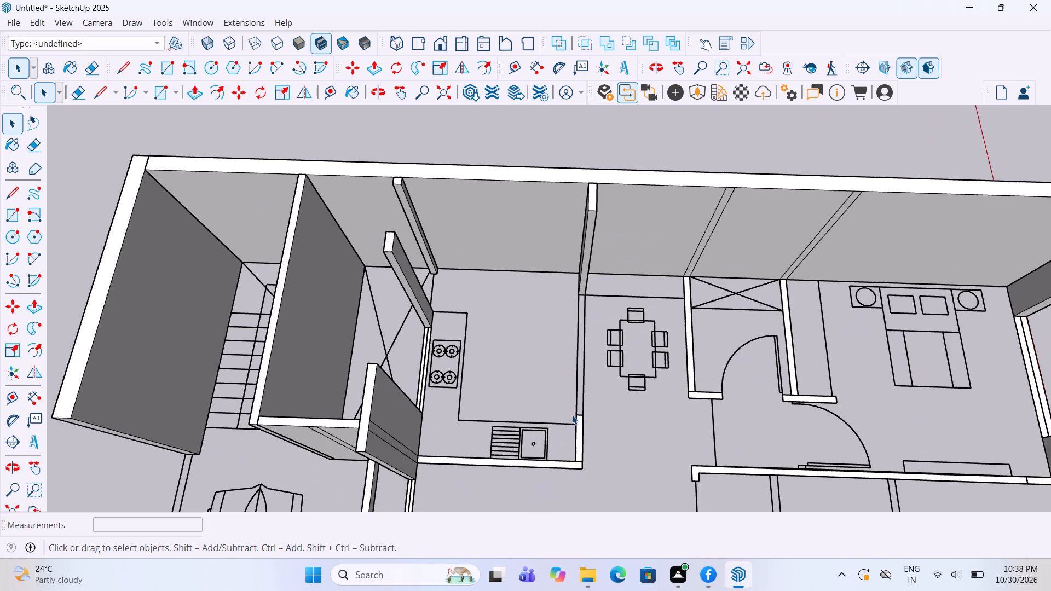
{"action": "triple_click", "coordinate": [581, 435]}
{"action": "key", "text": "p"}
{"action": "left_click", "coordinate": [580, 436]}
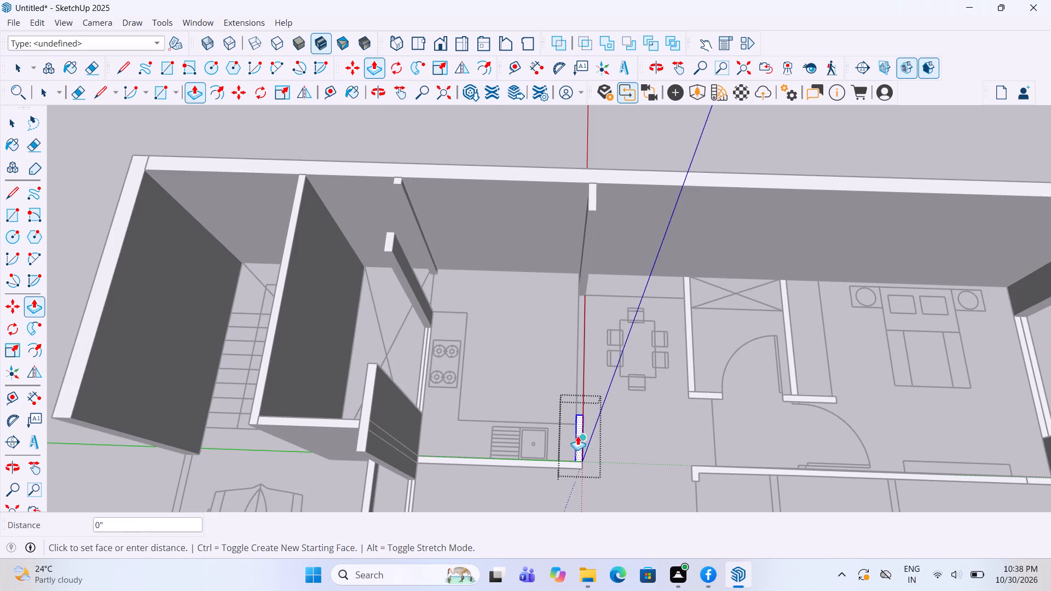
{"action": "left_click", "coordinate": [364, 417]}
{"action": "key", "text": "space"}
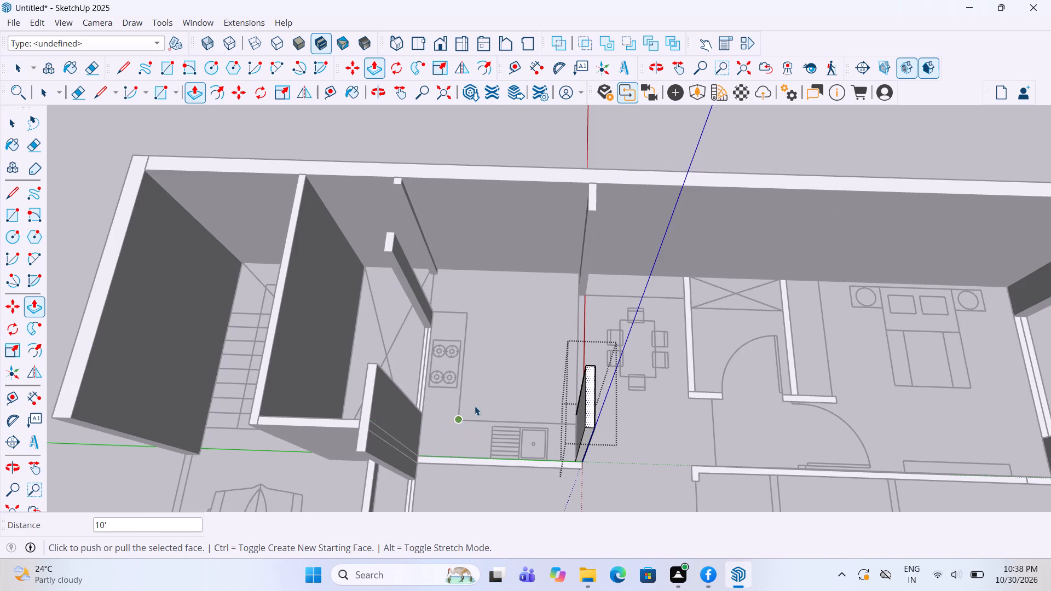
{"action": "left_click", "coordinate": [484, 389]}
Push/pull the long grouped kitchen wall behind the sink up level with the adjoining 10' wall.
{"action": "left_click", "coordinate": [467, 458]}
{"action": "left_click", "coordinate": [467, 458]}
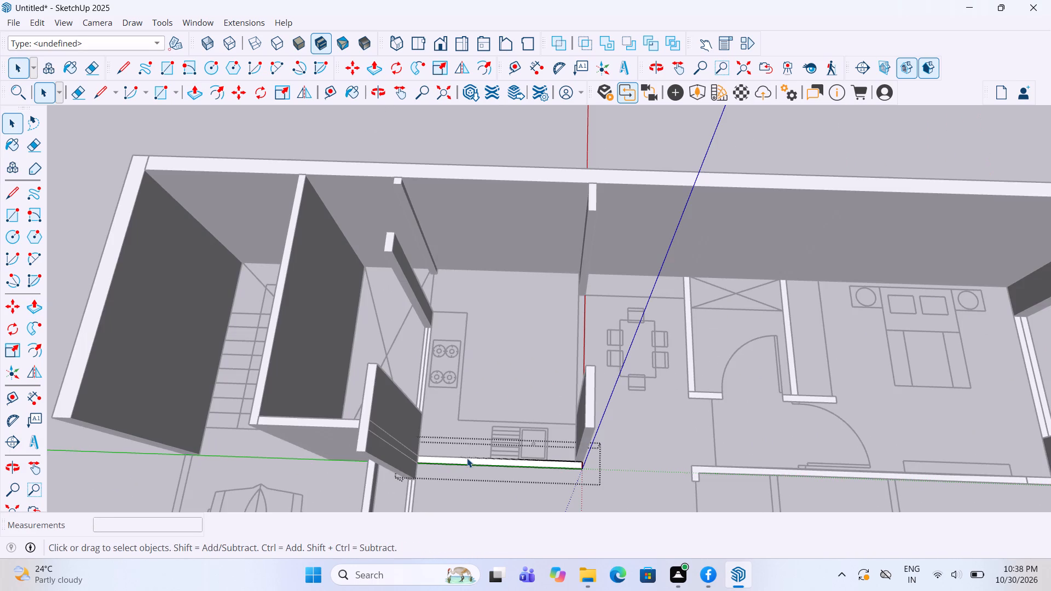
{"action": "key", "text": "p"}
{"action": "left_click", "coordinate": [467, 458]}
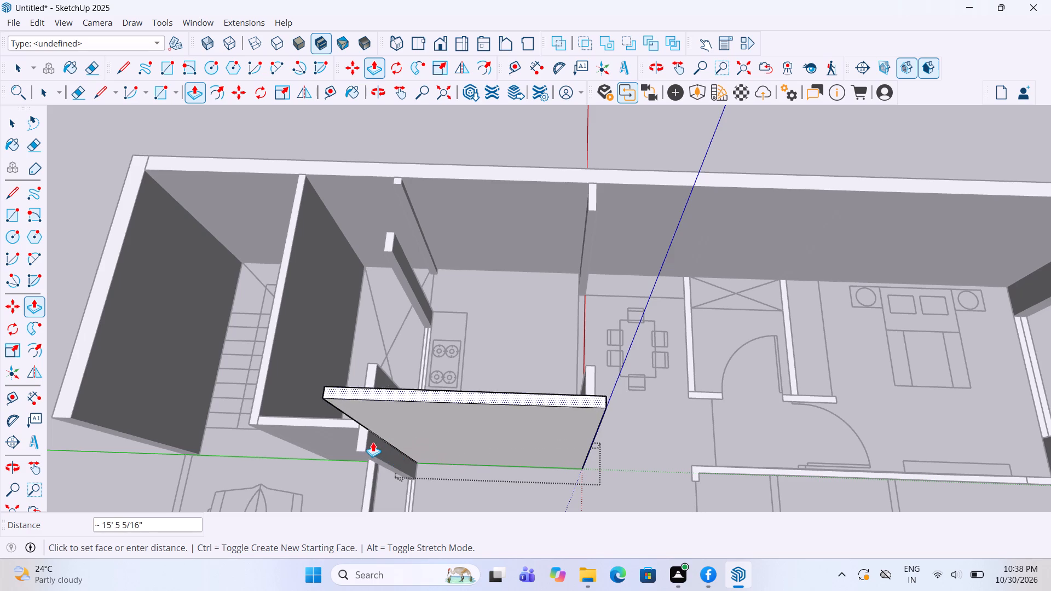
{"action": "left_click", "coordinate": [362, 446]}
{"action": "key", "text": "space"}
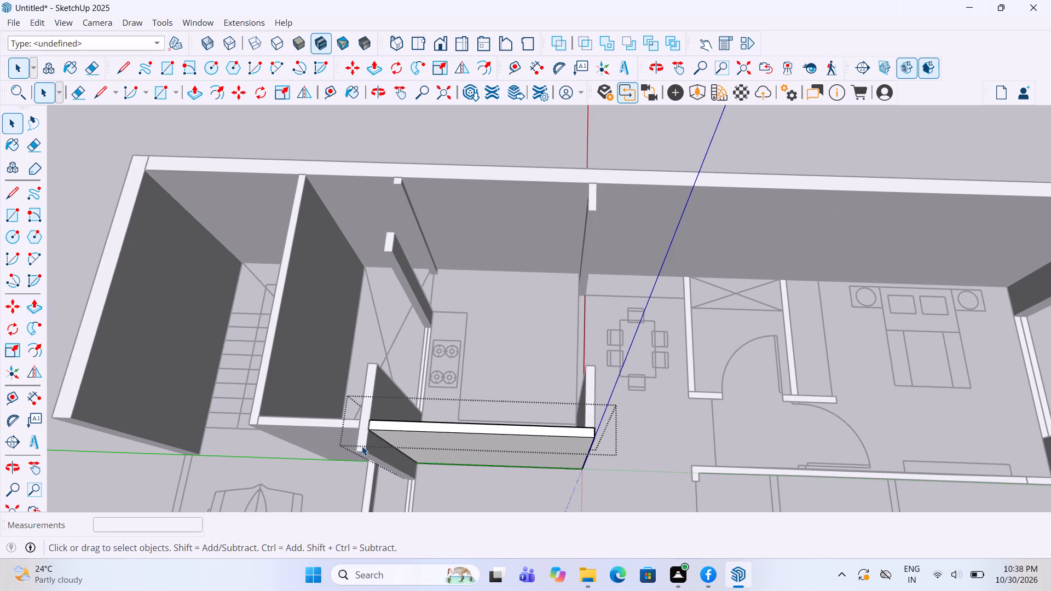
{"action": "key", "text": "space"}
{"action": "scroll", "coordinate": [362, 446], "scroll_direction": "down", "scroll_amount": 5}
{"action": "left_click", "coordinate": [552, 237]}
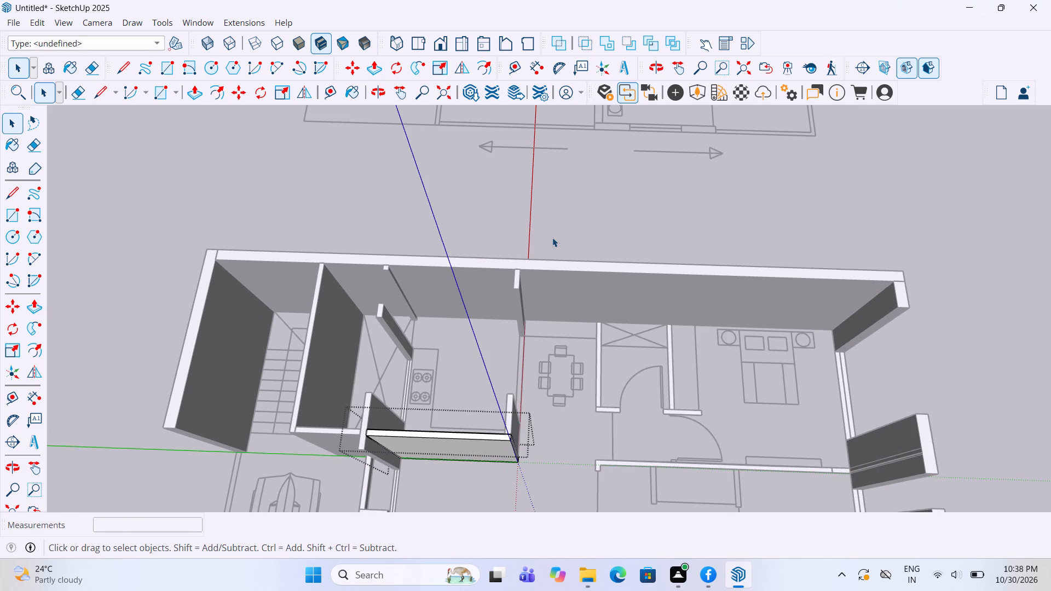
Push/pull the grouped wall between the dining area and the crossed area beside the bedroom up 10', level with the kitchen walls.
{"action": "scroll", "coordinate": [542, 264], "scroll_direction": "down", "scroll_amount": 6}
{"action": "scroll", "coordinate": [625, 321], "scroll_direction": "up", "scroll_amount": 5}
{"action": "scroll", "coordinate": [513, 339], "scroll_direction": "up", "scroll_amount": 4}
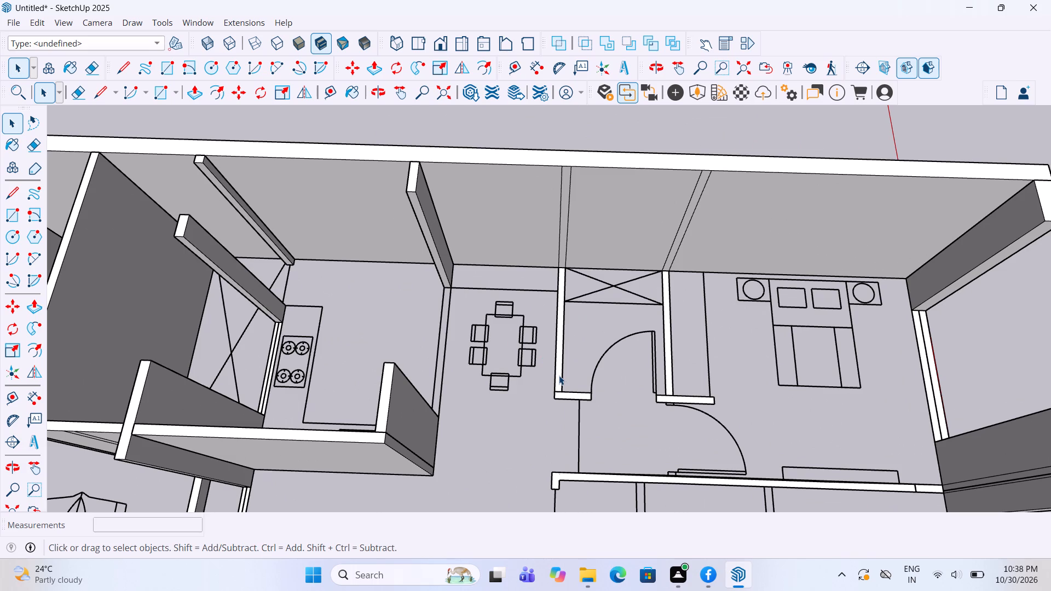
{"action": "left_click", "coordinate": [559, 378]}
{"action": "double_click", "coordinate": [562, 374]}
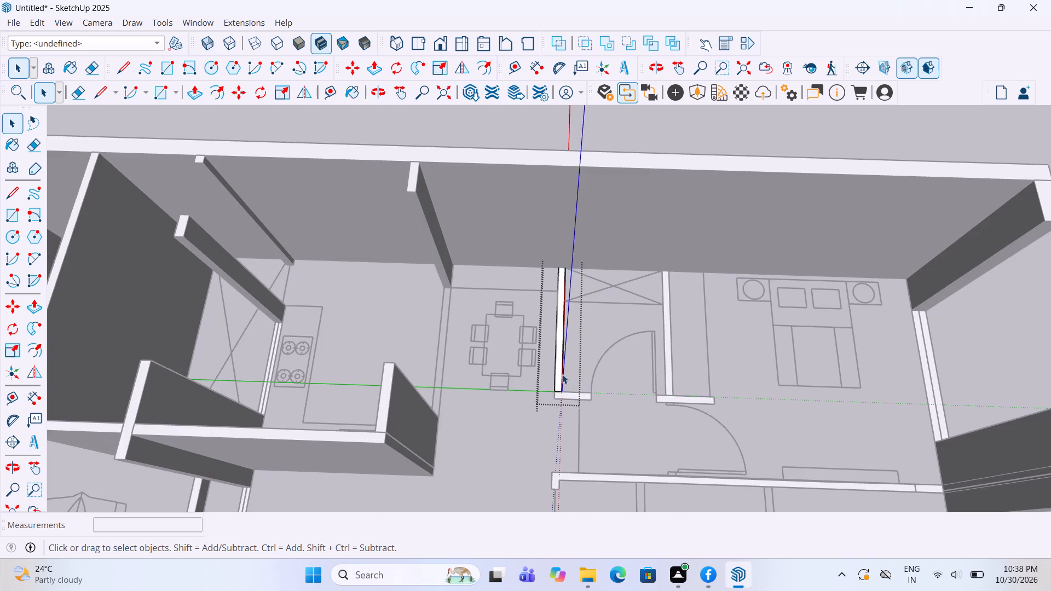
{"action": "key", "text": "p"}
{"action": "left_click", "coordinate": [560, 370]}
{"action": "left_click", "coordinate": [377, 416]}
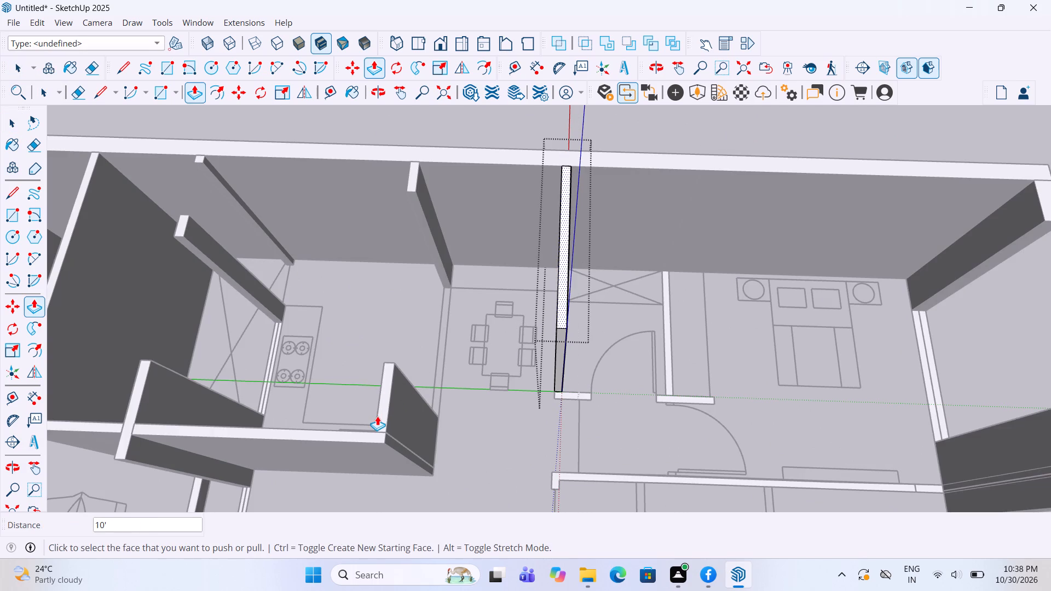
{"action": "key", "text": "space"}
{"action": "left_click", "coordinate": [482, 429]}
Push/pull the short return wall at the end of the dining-side wall, beside the door swing, up level with the 10' kitchen wall.
{"action": "left_click", "coordinate": [578, 396]}
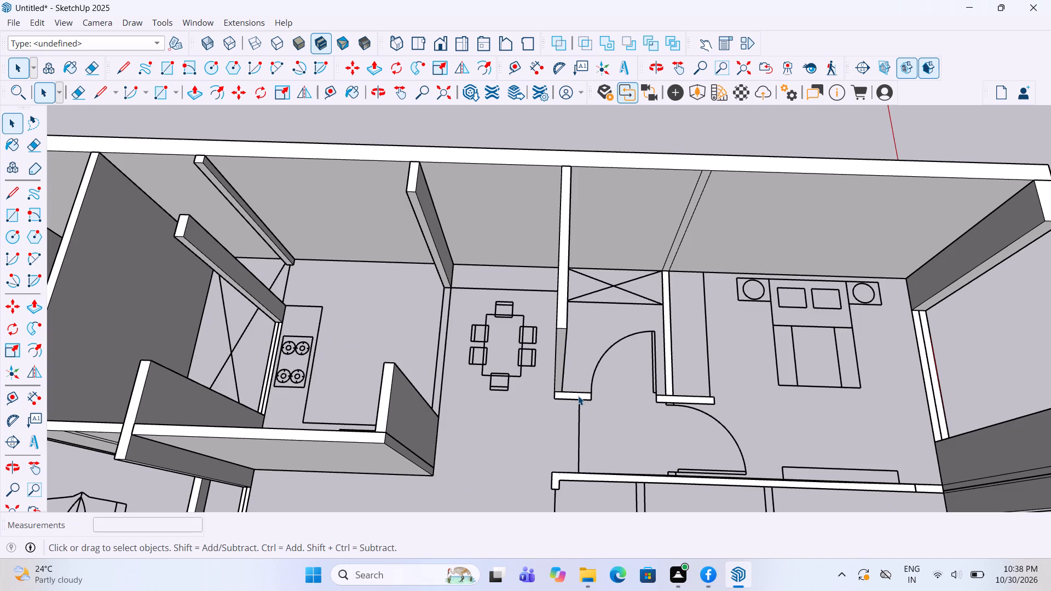
{"action": "double_click", "coordinate": [578, 396]}
{"action": "key", "text": "p"}
{"action": "left_click", "coordinate": [577, 393]}
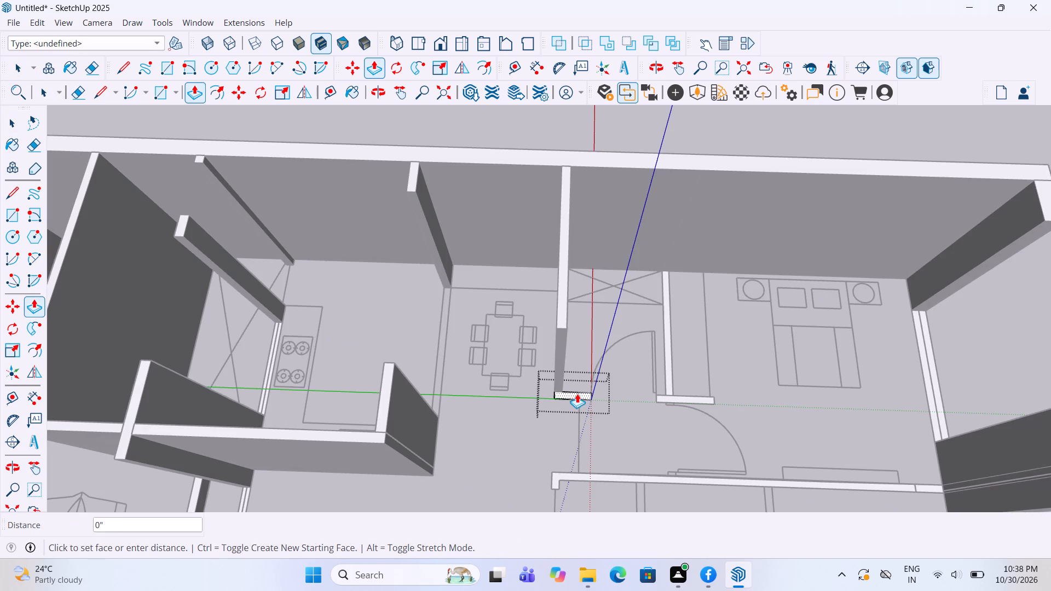
{"action": "left_click", "coordinate": [384, 425]}
{"action": "key", "text": "space"}
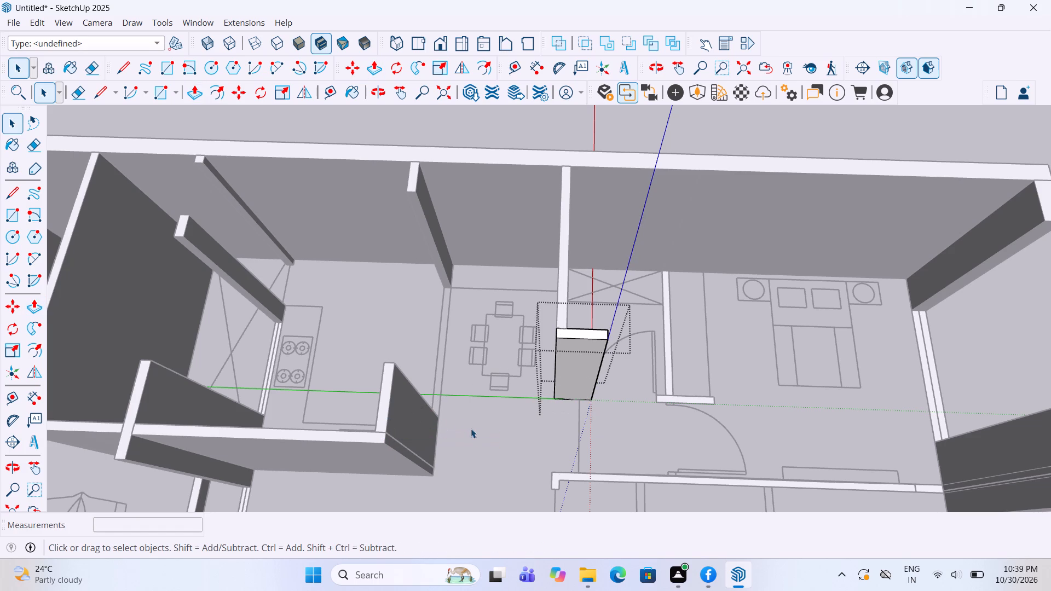
{"action": "left_click", "coordinate": [480, 437]}
Group the wall face between the crossed area and the bedroom with the double bed.
{"action": "scroll", "coordinate": [480, 439], "scroll_direction": "down", "scroll_amount": 5}
{"action": "scroll", "coordinate": [625, 355], "scroll_direction": "up", "scroll_amount": 5}
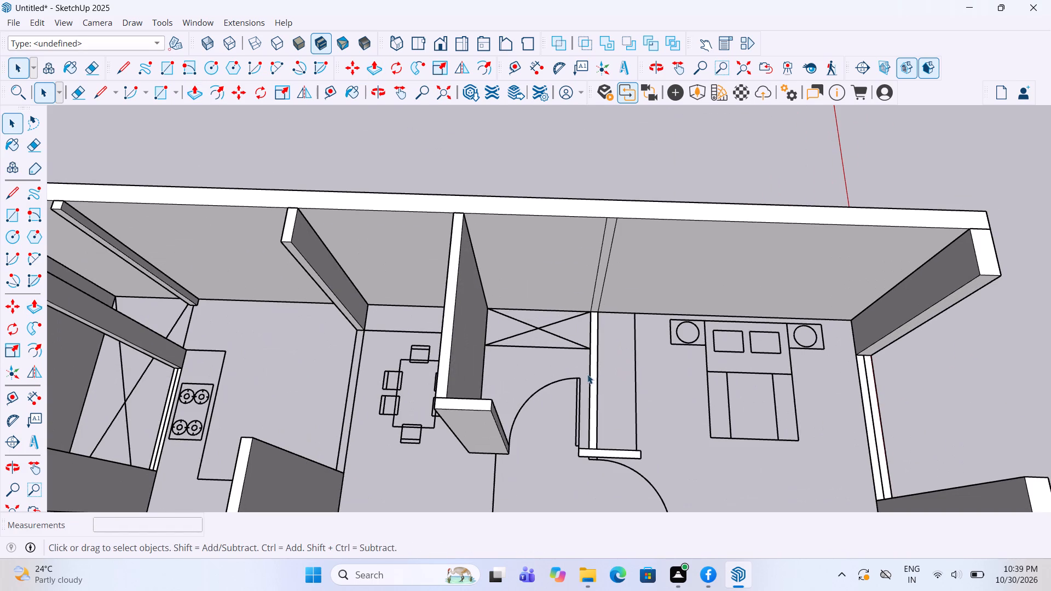
{"action": "left_click", "coordinate": [591, 380]}
{"action": "left_click", "coordinate": [592, 386]}
{"action": "right_click", "coordinate": [592, 386]}
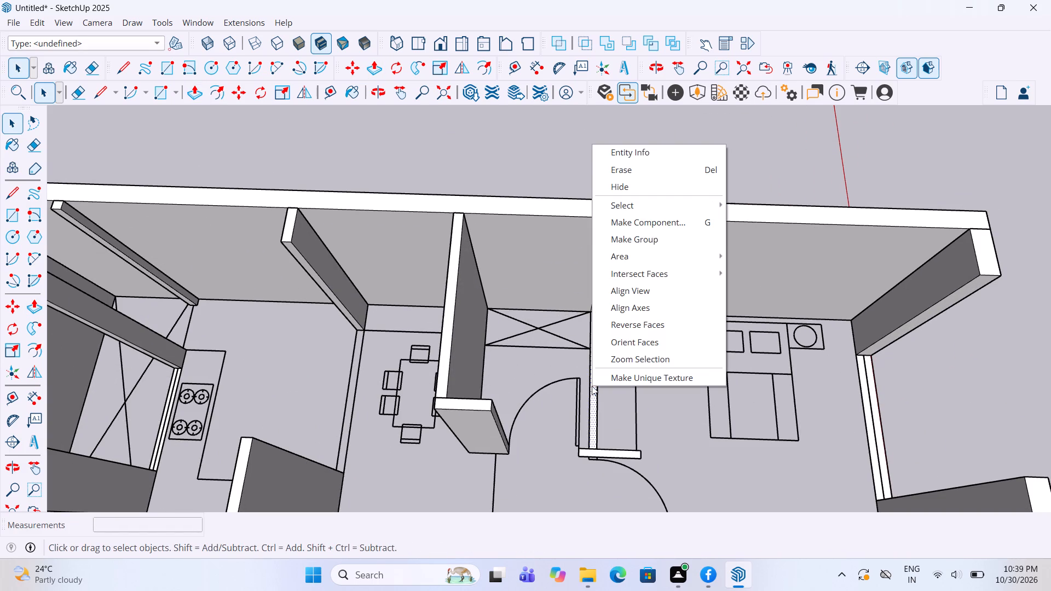
{"action": "double_click", "coordinate": [638, 228]}
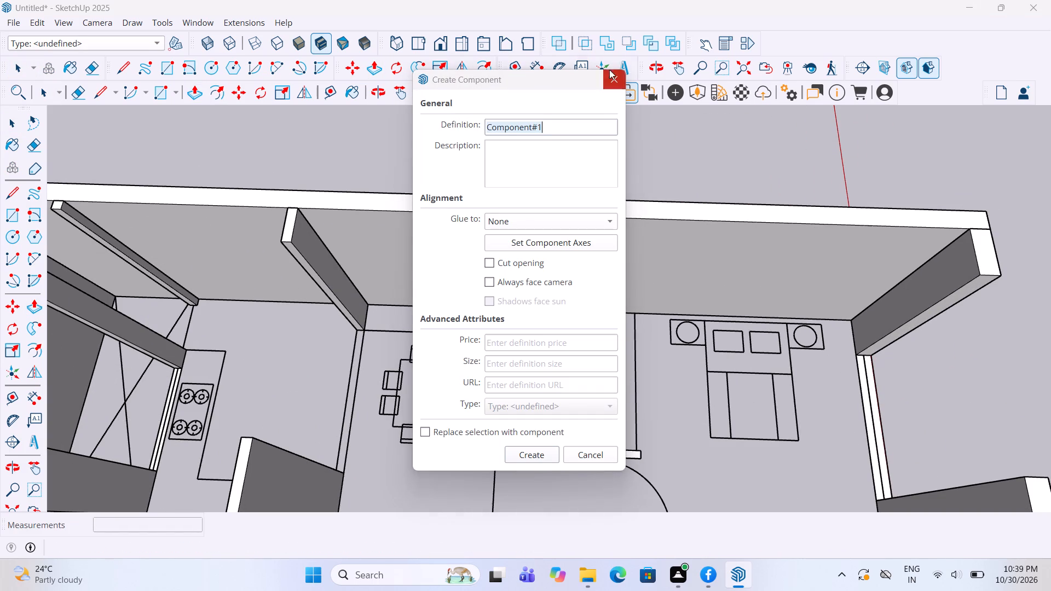
{"action": "left_click", "coordinate": [609, 69]}
{"action": "left_click", "coordinate": [612, 83]}
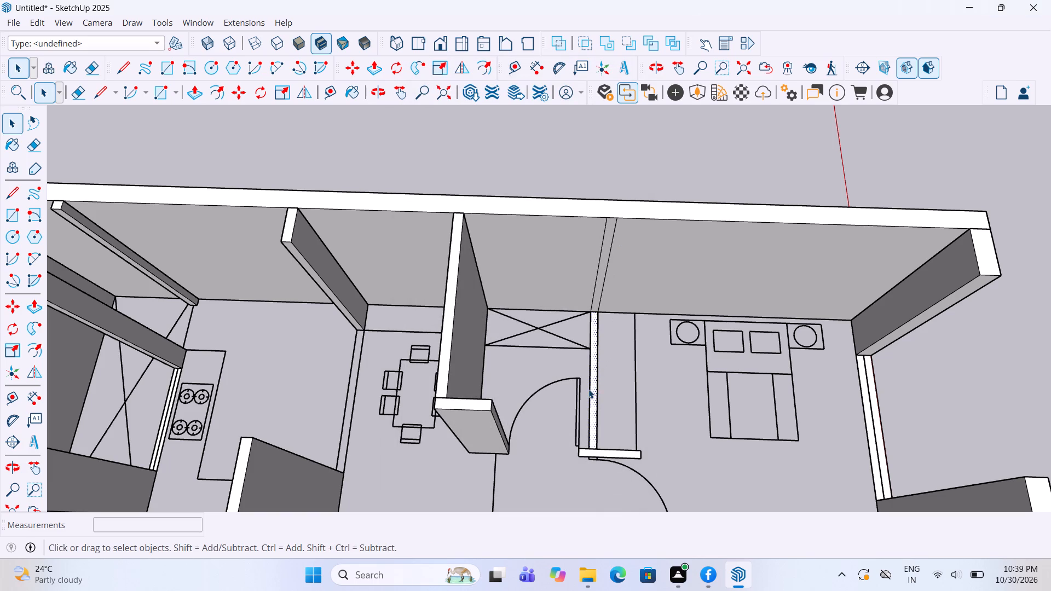
{"action": "right_click", "coordinate": [592, 400]}
{"action": "left_click", "coordinate": [652, 249]}
Group the short cross wall at the end of the bedroom partition, beside the door swings.
{"action": "left_click", "coordinate": [602, 451]}
{"action": "left_click", "coordinate": [602, 451]}
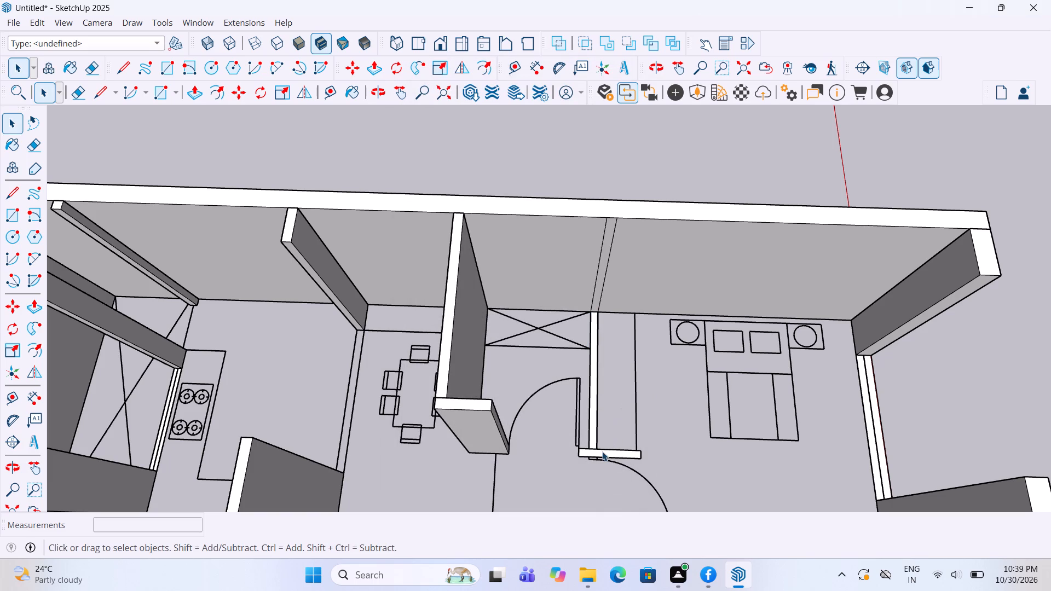
{"action": "double_click", "coordinate": [602, 451]}
{"action": "right_click", "coordinate": [602, 451]}
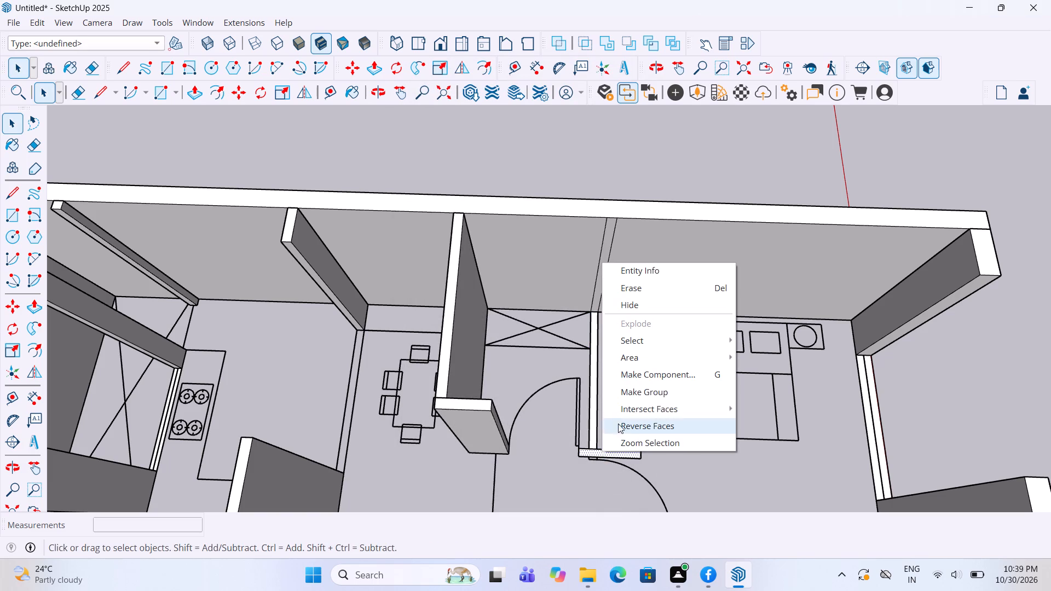
{"action": "left_click", "coordinate": [636, 396]}
{"action": "key", "text": "space"}
{"action": "left_click", "coordinate": [609, 425]}
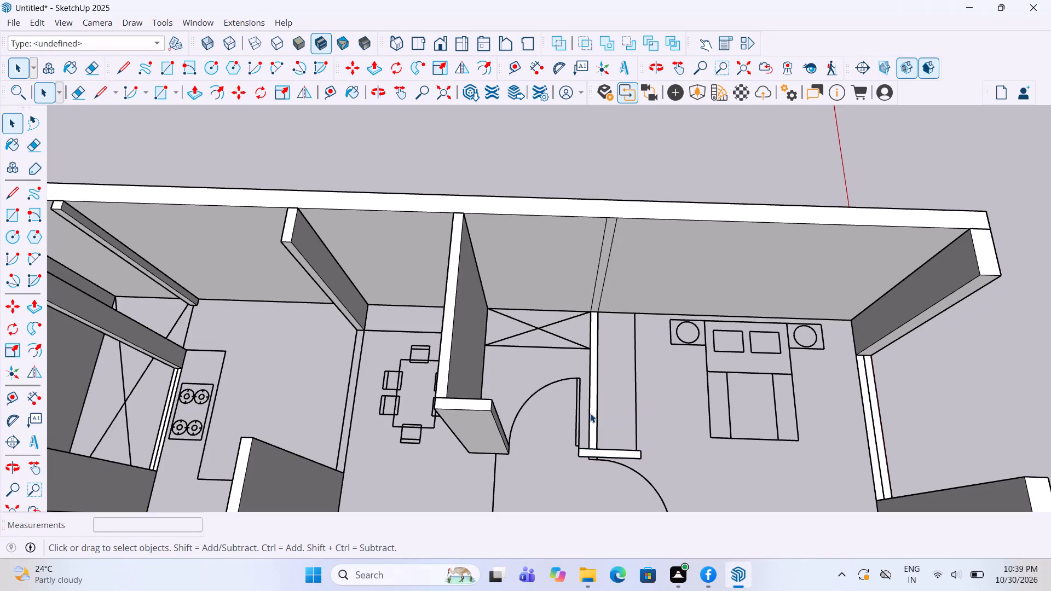
Push/pull the grouped partition between the crossed area and the bedroom up 10', level with the adjacent wall.
{"action": "left_click", "coordinate": [594, 414]}
{"action": "left_click", "coordinate": [594, 414]}
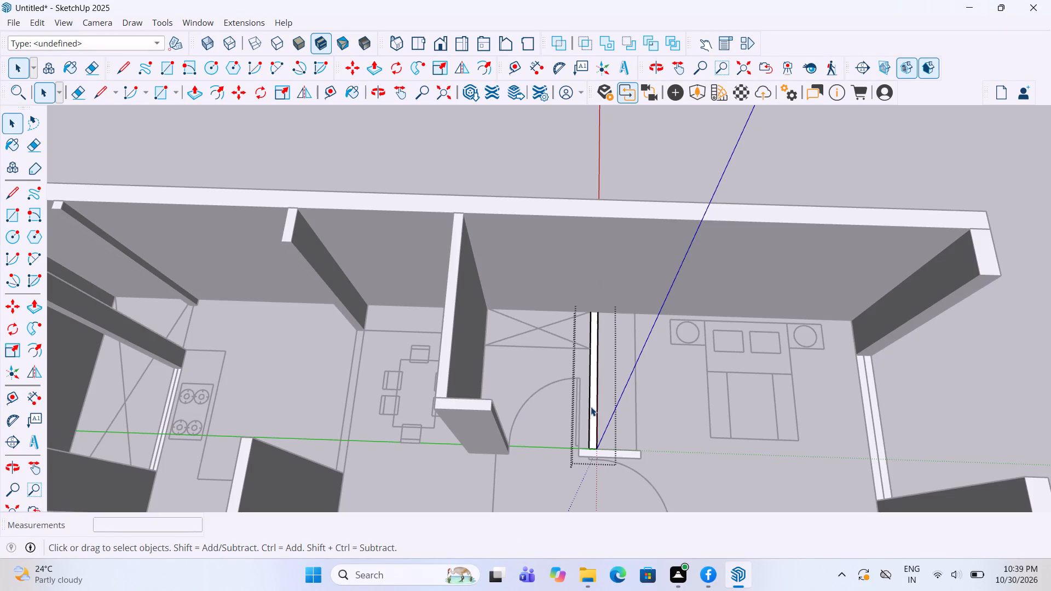
{"action": "key", "text": "p"}
{"action": "left_click", "coordinate": [591, 403]}
{"action": "left_click", "coordinate": [469, 405]}
{"action": "key", "text": "space"}
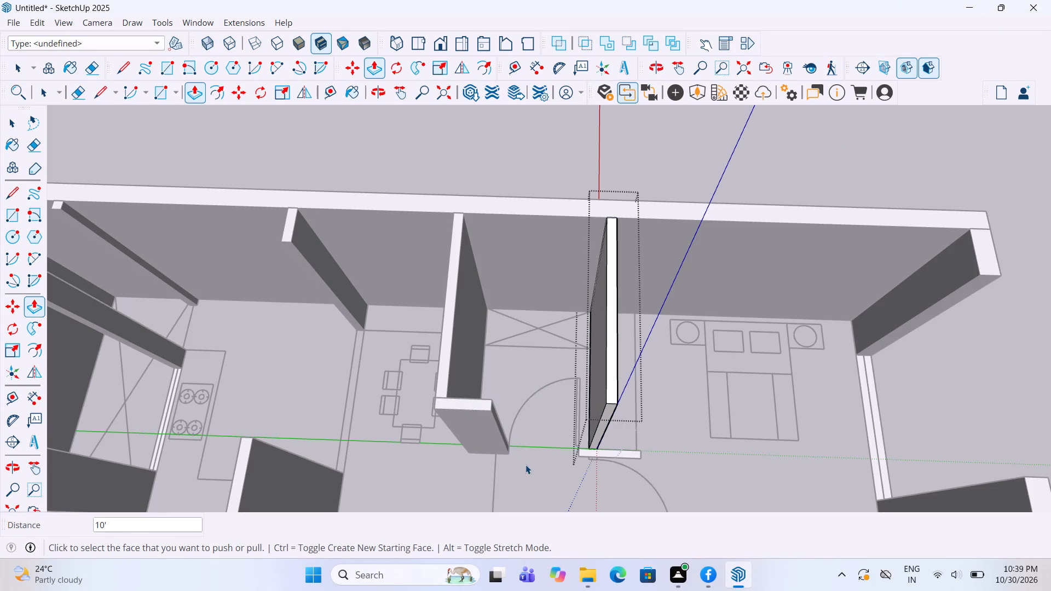
{"action": "left_click", "coordinate": [525, 465]}
Push/pull the grouped short cross wall at the end of the bedroom partition up 10'.
{"action": "double_click", "coordinate": [606, 451]}
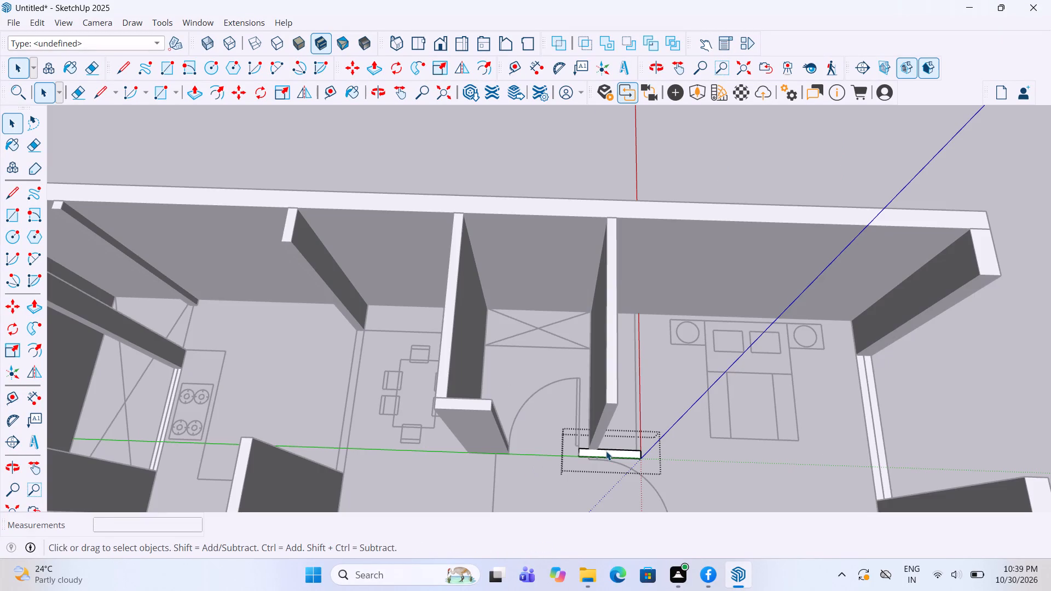
{"action": "key", "text": "p"}
{"action": "left_click", "coordinate": [606, 451]}
{"action": "left_click", "coordinate": [476, 404]}
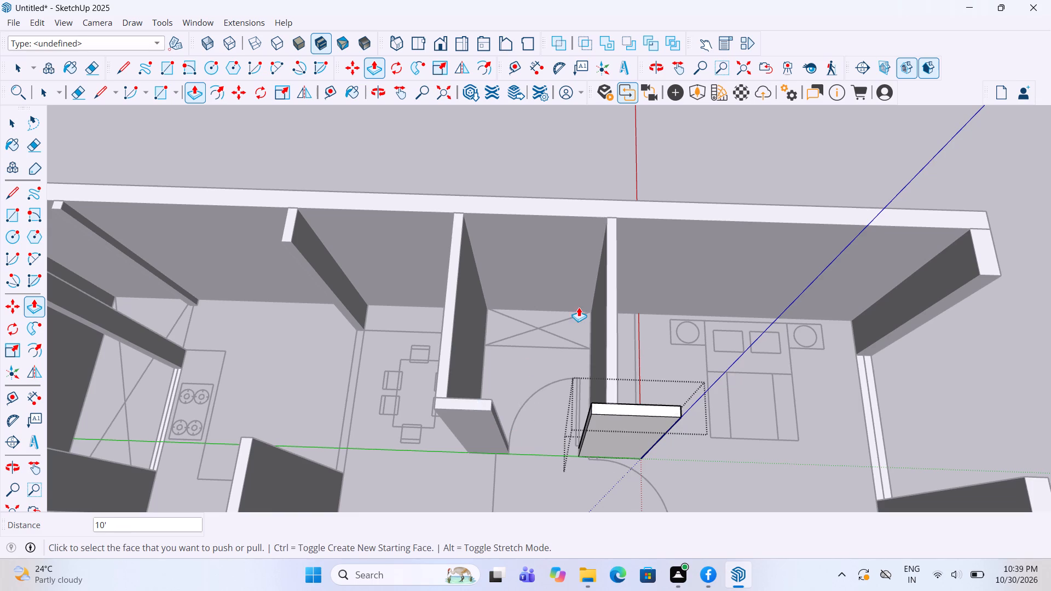
{"action": "scroll", "coordinate": [579, 307], "scroll_direction": "down", "scroll_amount": 5}
{"action": "key", "text": "space"}
{"action": "left_click", "coordinate": [674, 427]}
Push/pull the long grouped wall between the two bedrooms, including its short return, up 10', level with the kitchen wall.
{"action": "scroll", "coordinate": [637, 347], "scroll_direction": "down", "scroll_amount": 6}
{"action": "scroll", "coordinate": [632, 398], "scroll_direction": "up", "scroll_amount": 3}
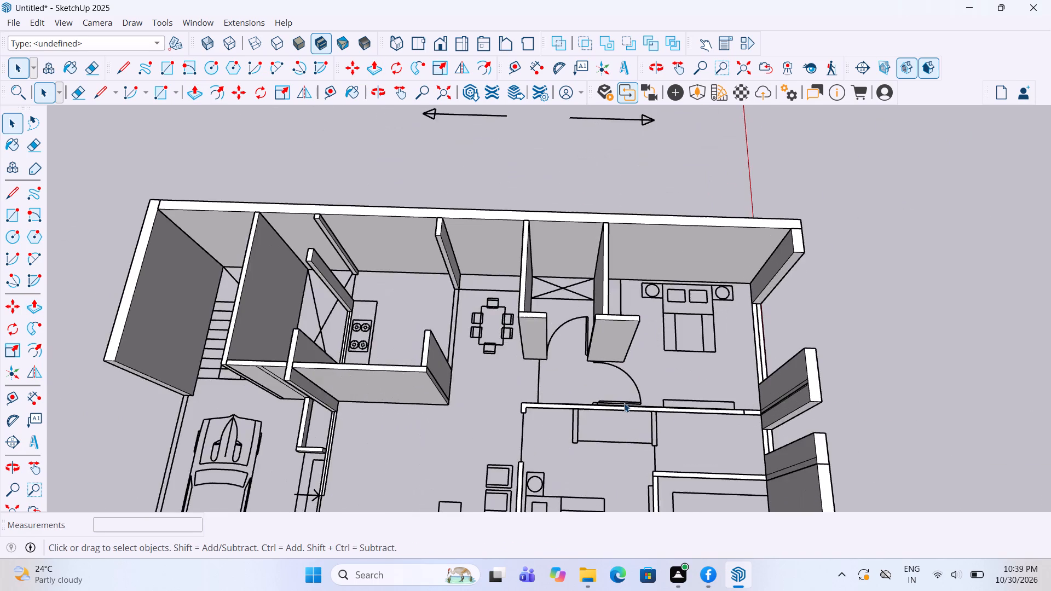
{"action": "scroll", "coordinate": [624, 403], "scroll_direction": "up", "scroll_amount": 5}
{"action": "left_click", "coordinate": [609, 410]}
{"action": "scroll", "coordinate": [609, 410], "scroll_direction": "up", "scroll_amount": 2}
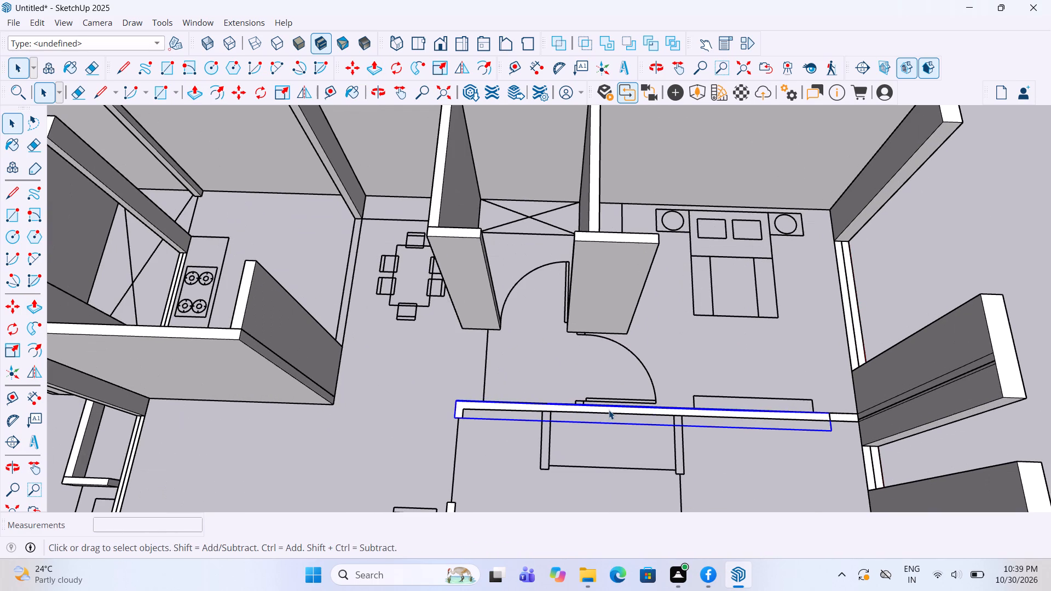
{"action": "double_click", "coordinate": [609, 410]}
{"action": "key", "text": "p"}
{"action": "left_click", "coordinate": [609, 410]}
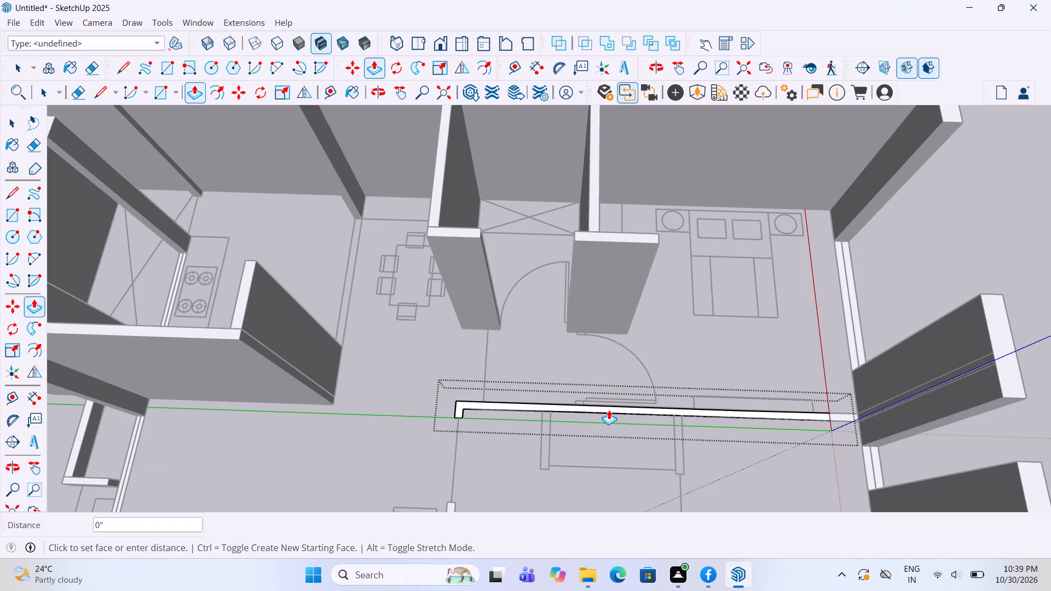
{"action": "scroll", "coordinate": [605, 382], "scroll_direction": "down", "scroll_amount": 1}
{"action": "left_click", "coordinate": [260, 329]}
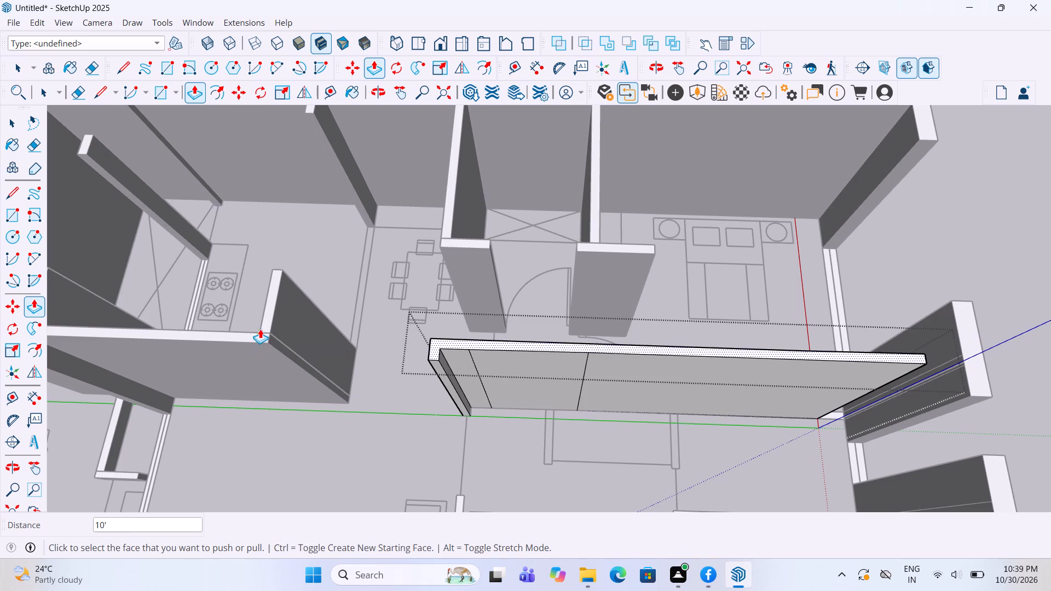
{"action": "scroll", "coordinate": [390, 340], "scroll_direction": "down", "scroll_amount": 4}
{"action": "key", "text": "space"}
{"action": "left_click", "coordinate": [853, 265]}
Push/pull the small wall piece between the long bedroom wall and the outer wall up level with the adjoining 10' walls.
{"action": "scroll", "coordinate": [530, 358], "scroll_direction": "down", "scroll_amount": 4}
{"action": "scroll", "coordinate": [640, 405], "scroll_direction": "up", "scroll_amount": 3}
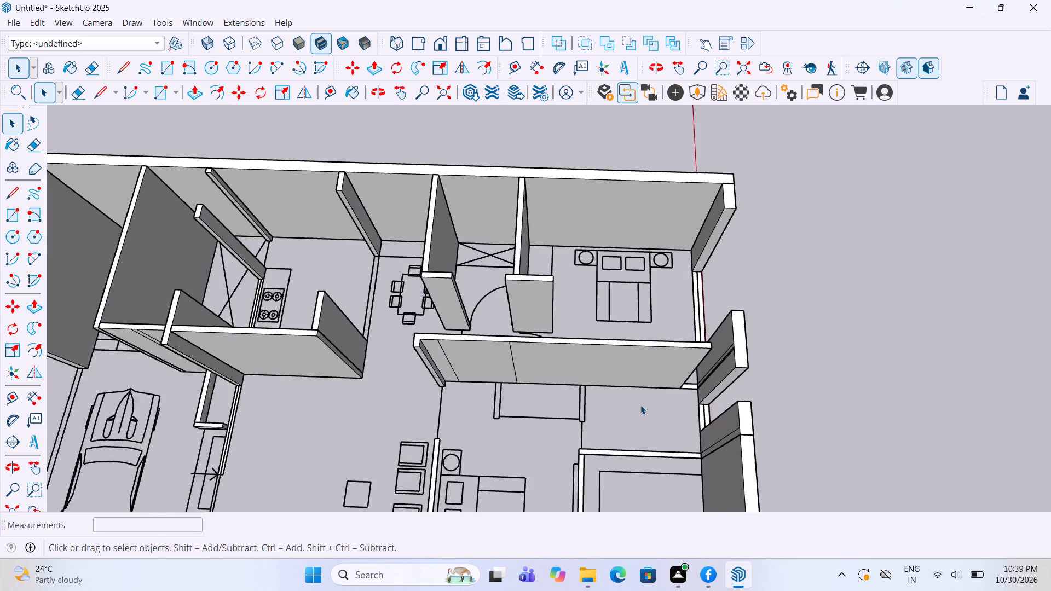
{"action": "scroll", "coordinate": [640, 405], "scroll_direction": "up", "scroll_amount": 1}
{"action": "scroll", "coordinate": [710, 361], "scroll_direction": "up", "scroll_amount": 4}
{"action": "left_click", "coordinate": [690, 388]}
{"action": "triple_click", "coordinate": [691, 388]}
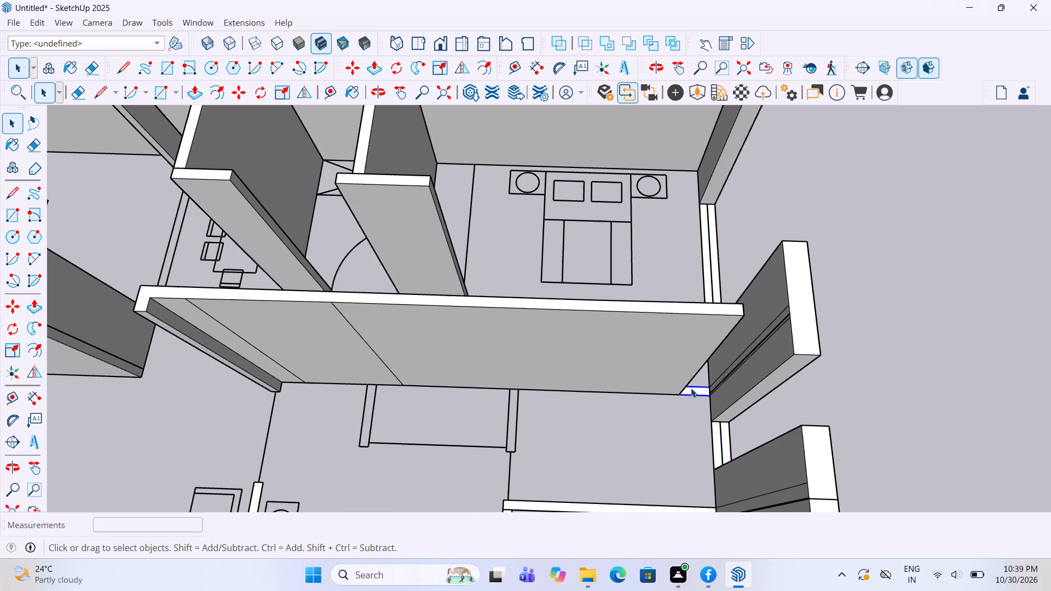
{"action": "key", "text": "p"}
{"action": "left_click", "coordinate": [699, 387]}
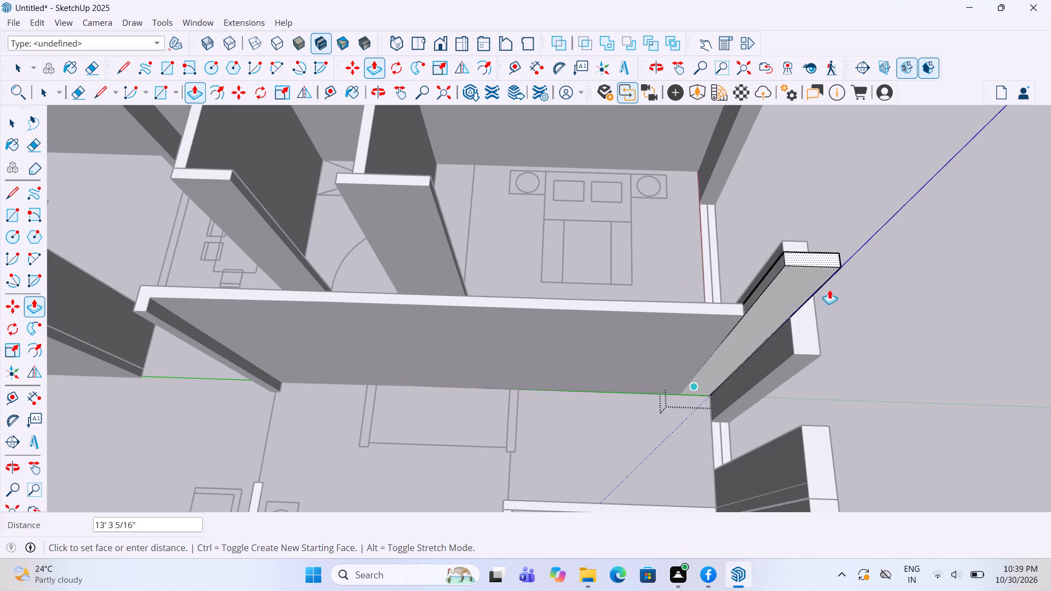
{"action": "left_click", "coordinate": [792, 341]}
{"action": "key", "text": "space"}
{"action": "scroll", "coordinate": [671, 334], "scroll_direction": "down", "scroll_amount": 4}
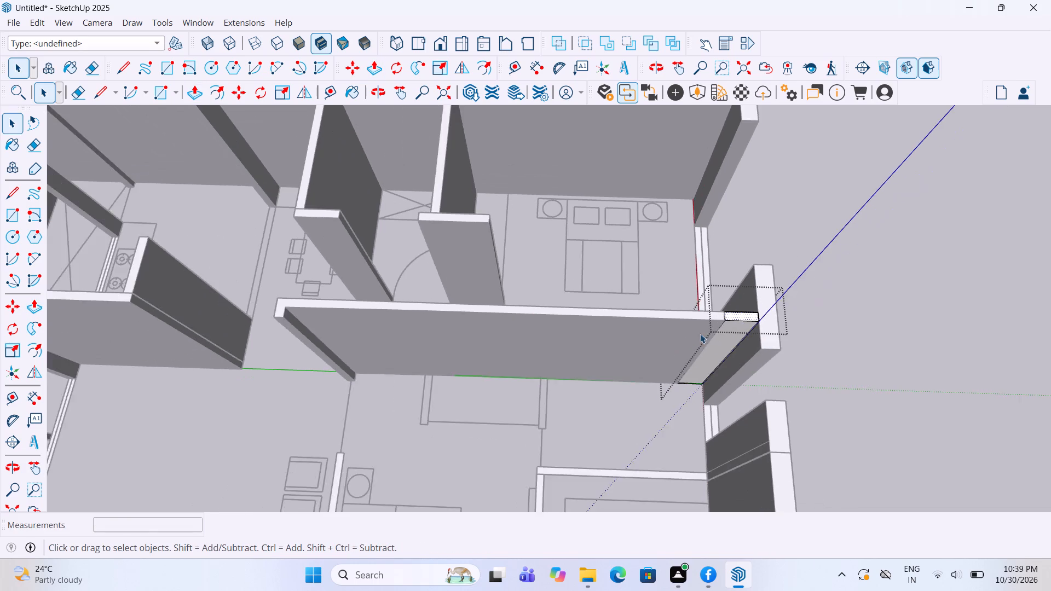
{"action": "left_click", "coordinate": [864, 286]}
Group the wall face separating the second bedroom's entry area from the small room with the L-shaped outline.
{"action": "scroll", "coordinate": [619, 240], "scroll_direction": "down", "scroll_amount": 5}
{"action": "scroll", "coordinate": [611, 364], "scroll_direction": "up", "scroll_amount": 6}
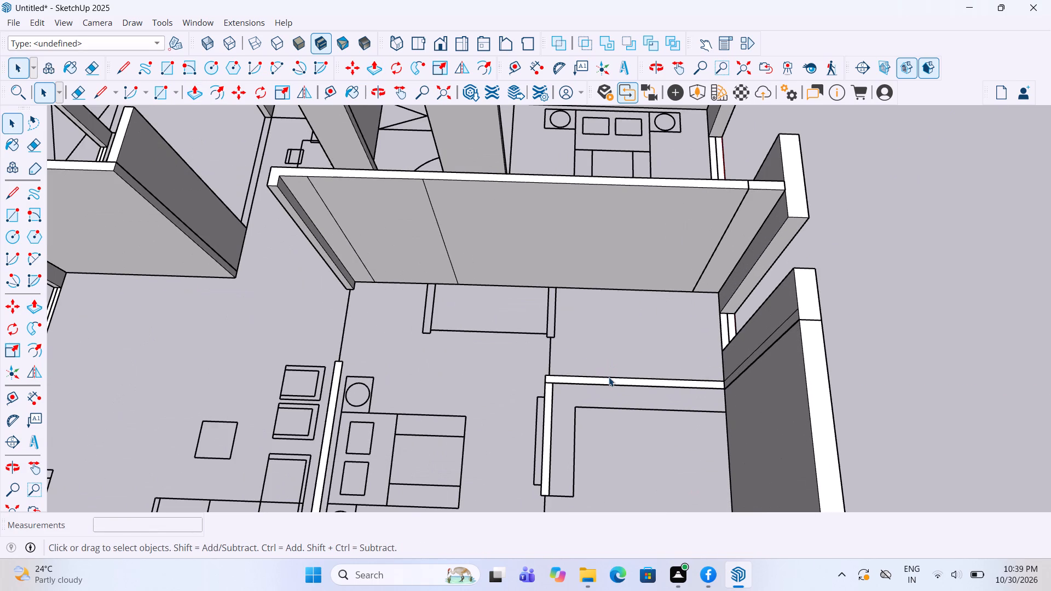
{"action": "left_click", "coordinate": [610, 379]}
{"action": "double_click", "coordinate": [610, 379]}
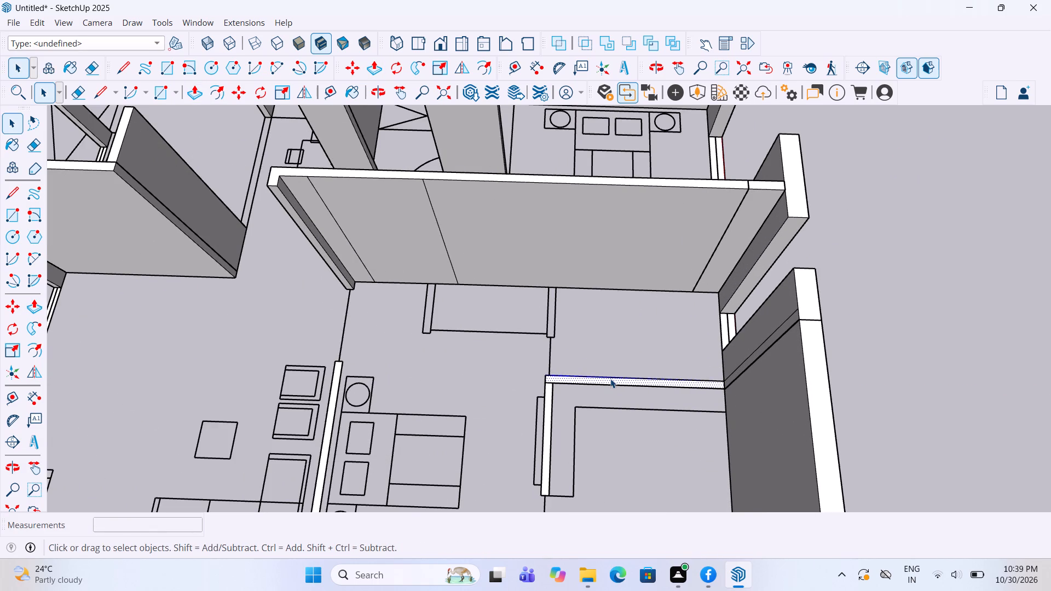
{"action": "right_click", "coordinate": [610, 379]}
{"action": "left_click", "coordinate": [661, 510]}
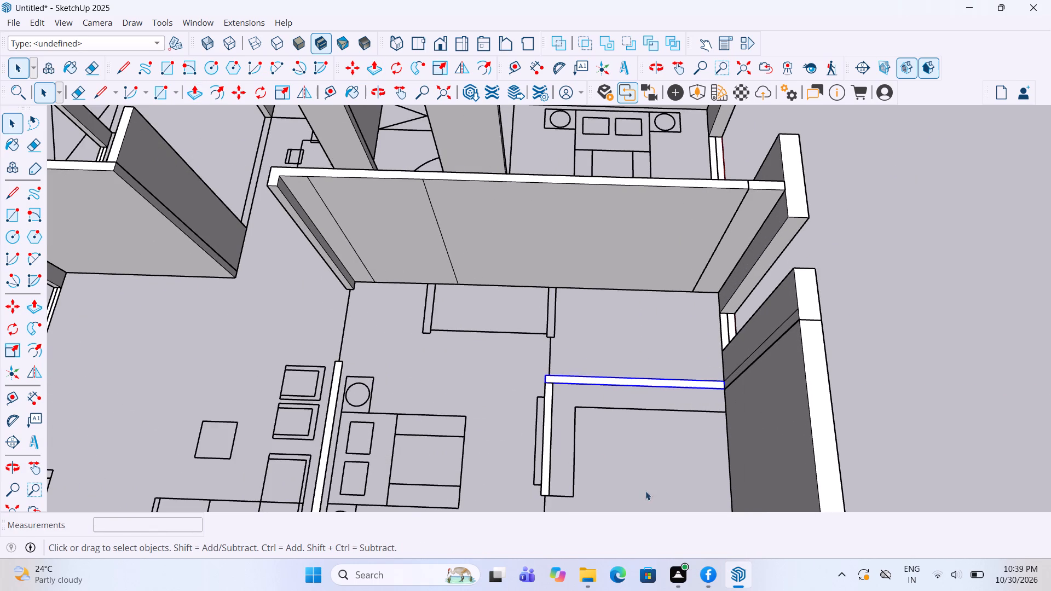
Push/pull the grouped side wall of the small L-outline room, facing the second bedroom's bed, up 10'.
{"action": "left_click", "coordinate": [546, 430]}
{"action": "double_click", "coordinate": [546, 428]}
{"action": "key", "text": "p"}
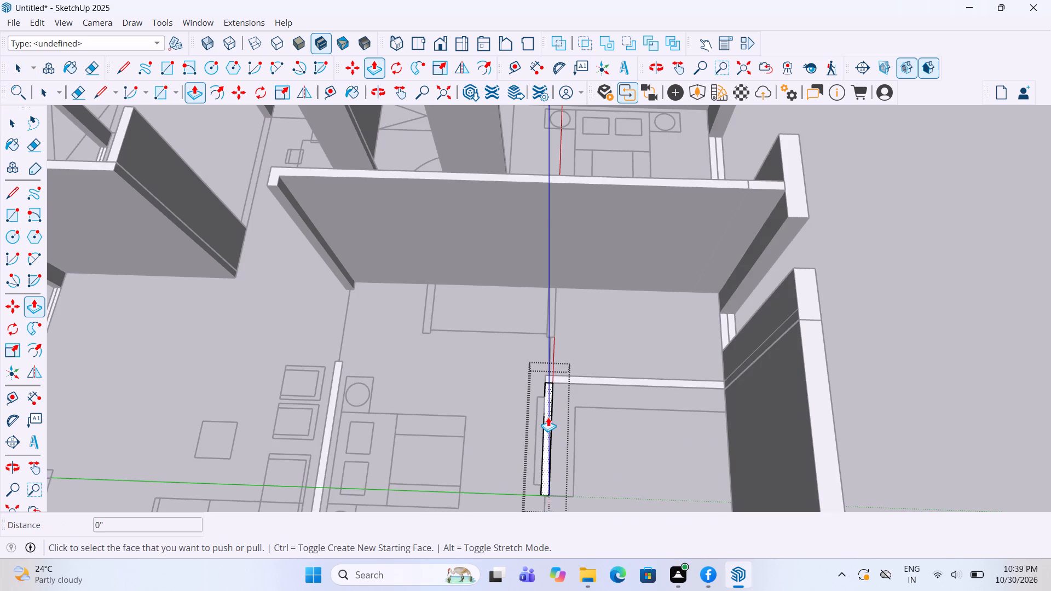
{"action": "left_click", "coordinate": [548, 416]}
{"action": "left_click", "coordinate": [810, 401]}
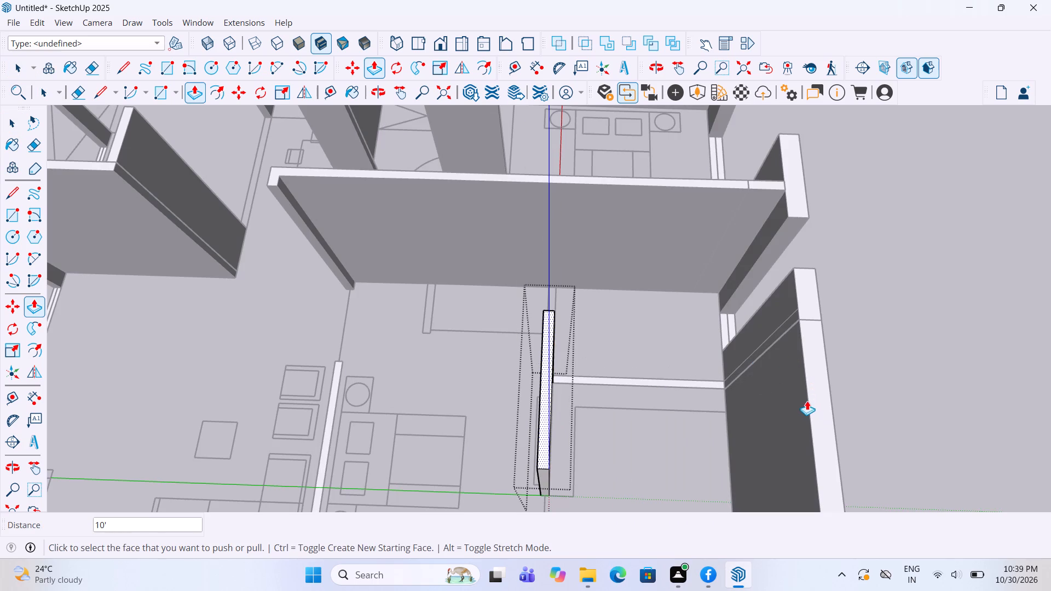
{"action": "key", "text": "space"}
{"action": "left_click", "coordinate": [670, 357]}
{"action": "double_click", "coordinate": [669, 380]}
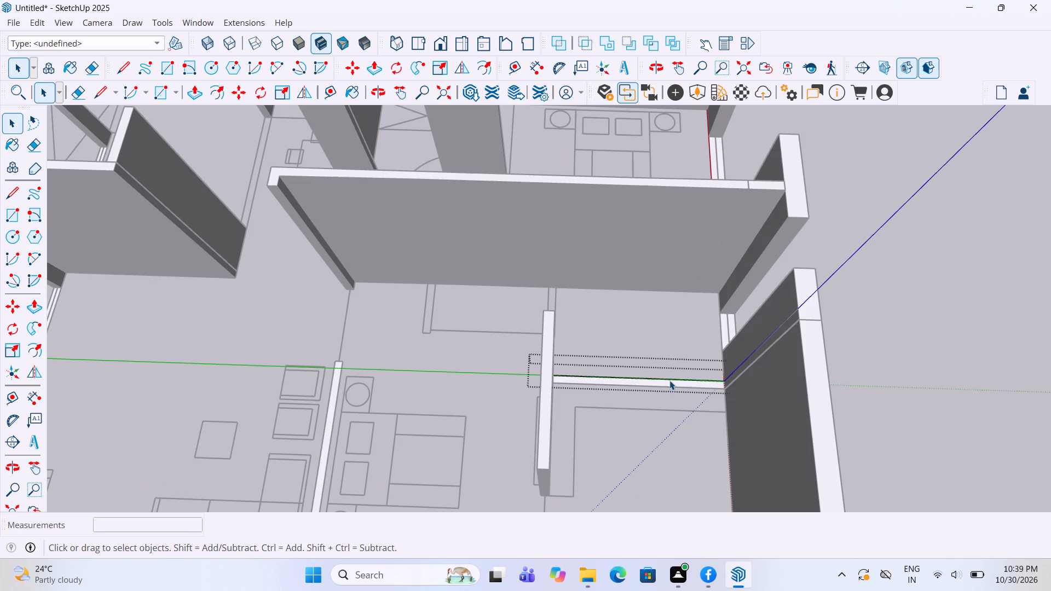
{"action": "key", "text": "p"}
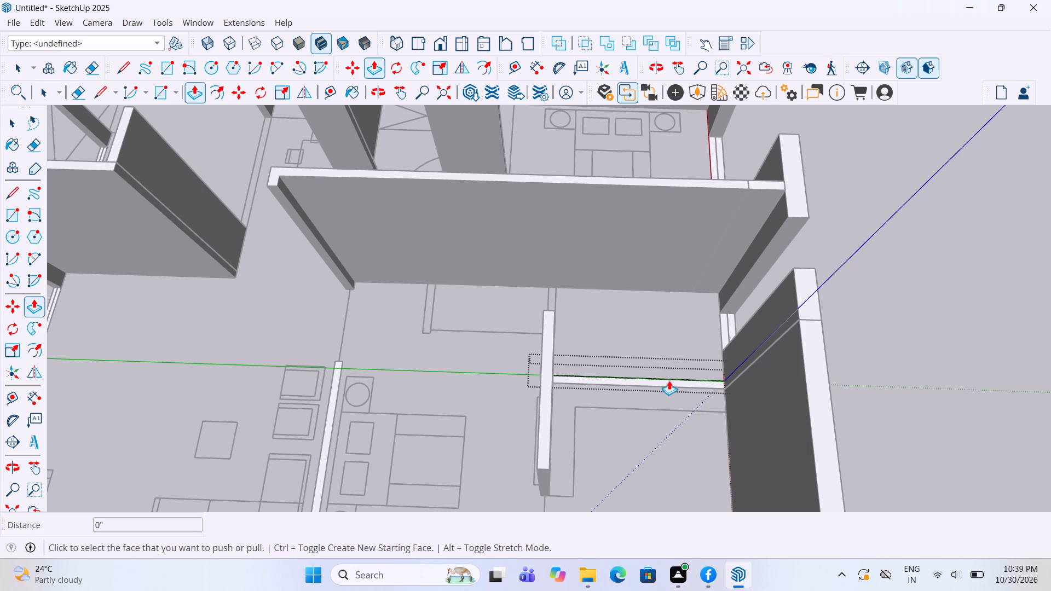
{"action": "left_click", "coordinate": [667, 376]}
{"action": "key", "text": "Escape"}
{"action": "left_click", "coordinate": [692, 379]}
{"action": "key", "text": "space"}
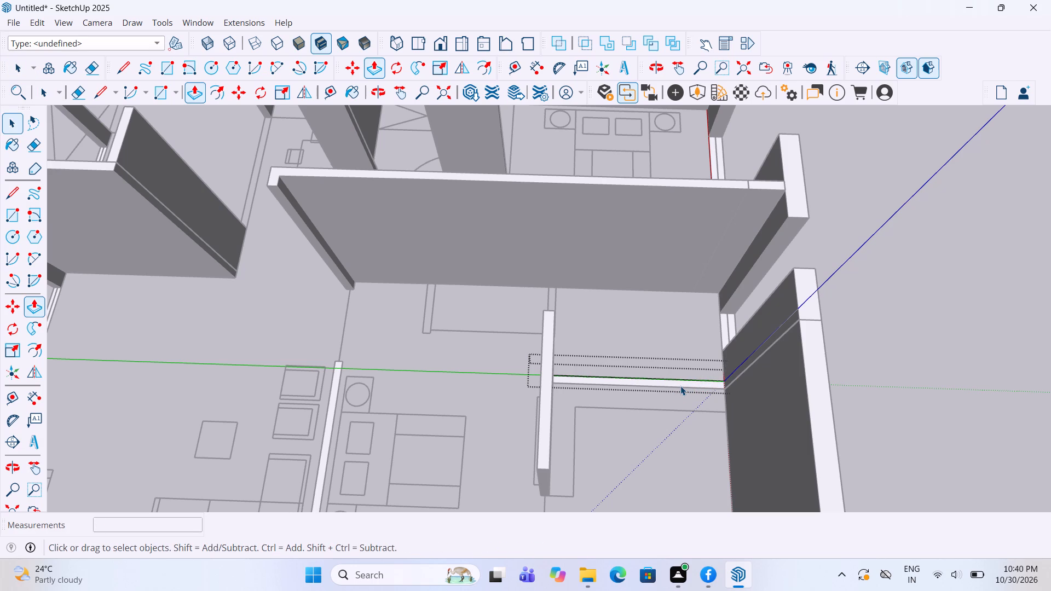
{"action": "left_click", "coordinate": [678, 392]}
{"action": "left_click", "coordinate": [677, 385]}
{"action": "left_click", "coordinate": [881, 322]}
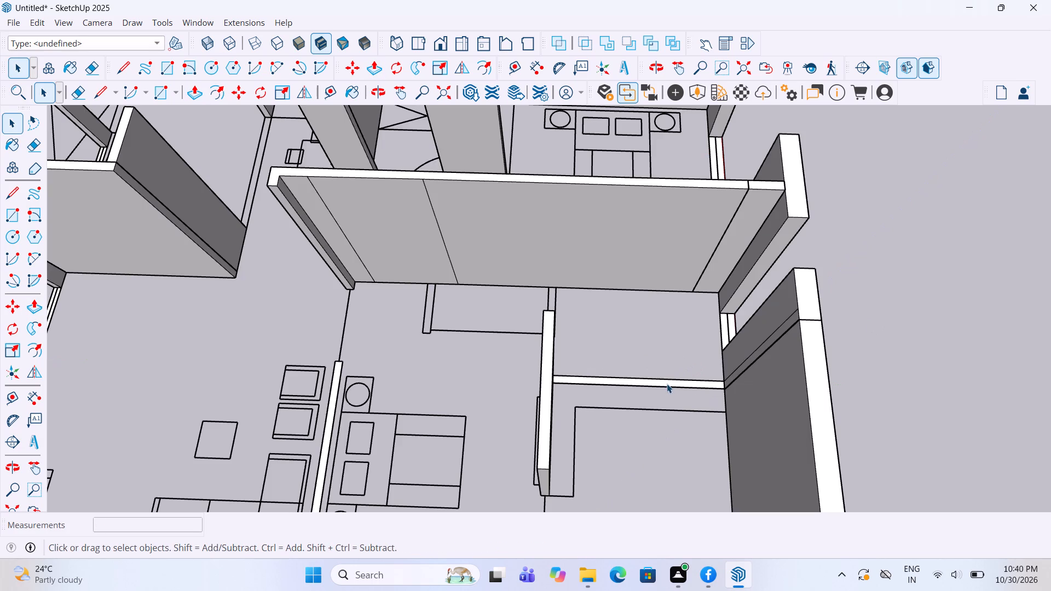
Push/pull the newly grouped wall of the small L-outline room up 10', level with the outer wall.
{"action": "double_click", "coordinate": [658, 384]}
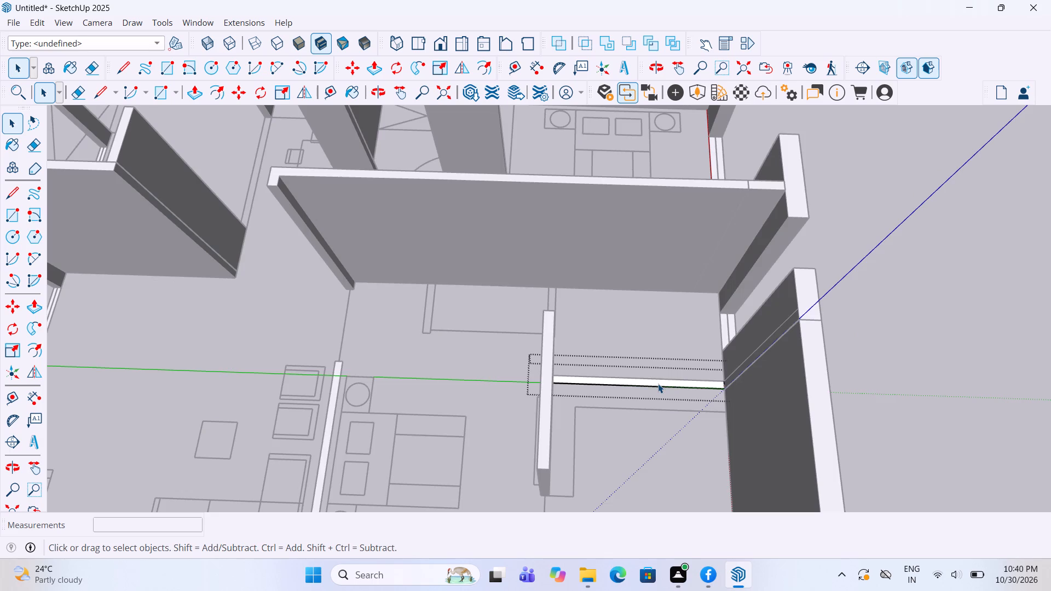
{"action": "key", "text": "p"}
{"action": "left_click", "coordinate": [657, 379]}
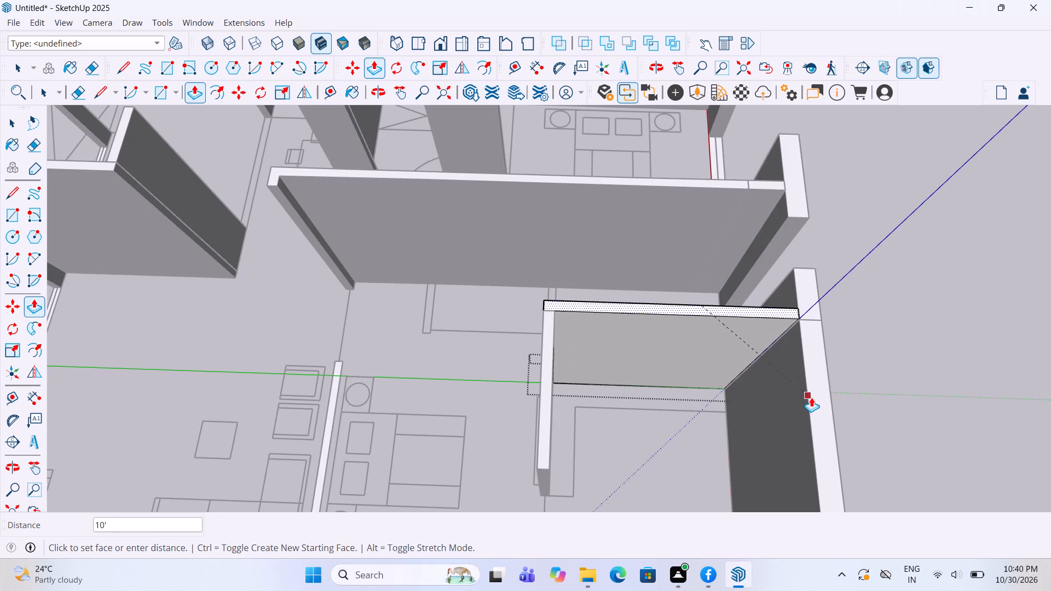
{"action": "left_click", "coordinate": [811, 397]}
{"action": "key", "text": "space"}
{"action": "left_click", "coordinate": [894, 316]}
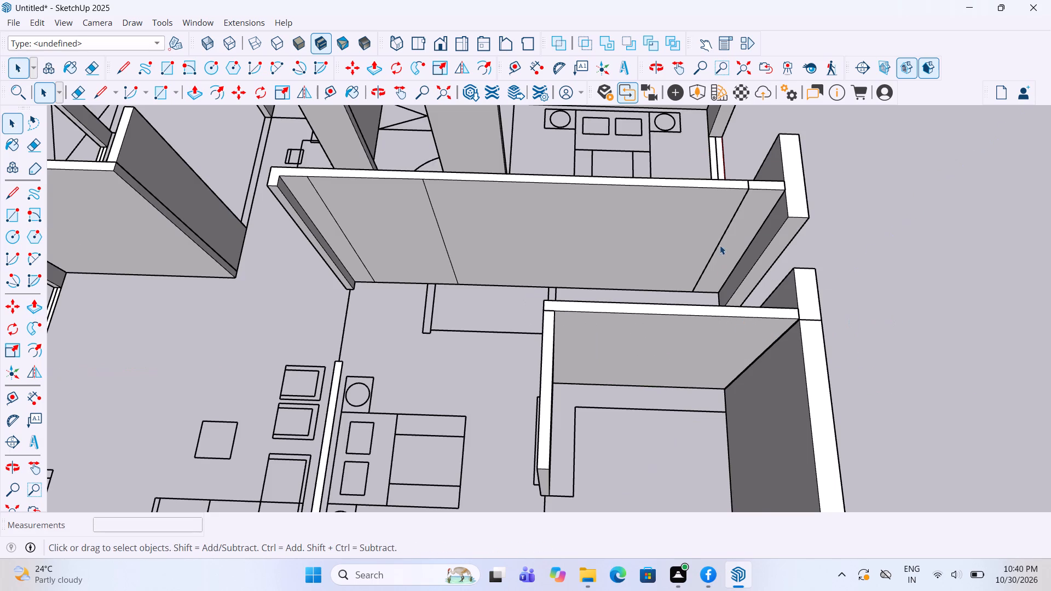
Push/pull the grouped wall between the second bedroom's bed and the living room seating up 10', level with the outer wall.
{"action": "scroll", "coordinate": [718, 249], "scroll_direction": "down", "scroll_amount": 5}
{"action": "middle_click_drag", "start_coordinate": [403, 354], "coordinate": [655, 381]}
{"action": "middle_click", "coordinate": [655, 381]}
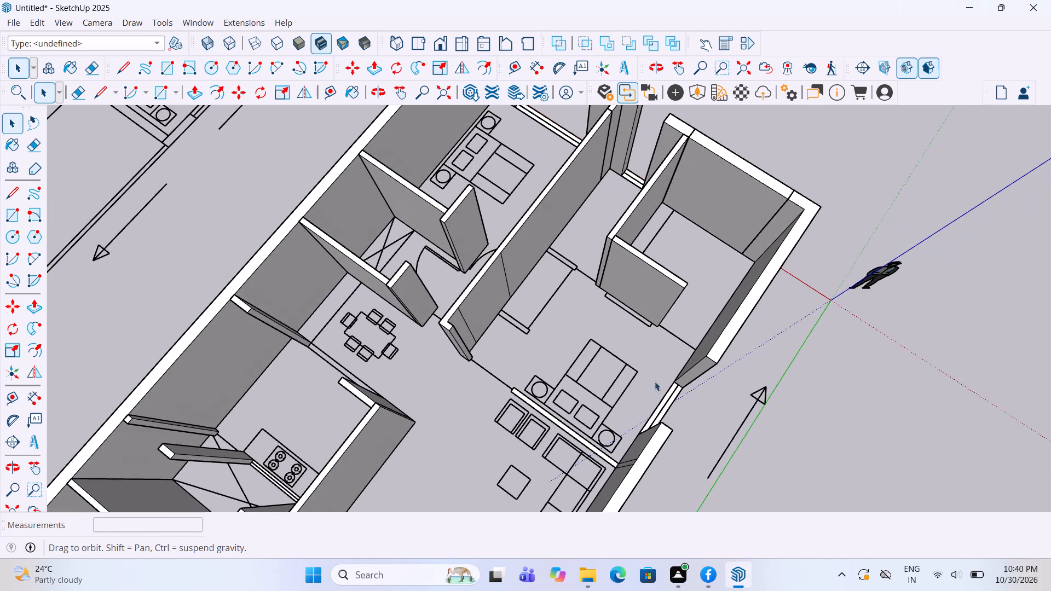
{"action": "scroll", "coordinate": [590, 421], "scroll_direction": "up", "scroll_amount": 3}
{"action": "left_click", "coordinate": [567, 436]}
{"action": "left_click", "coordinate": [567, 436]}
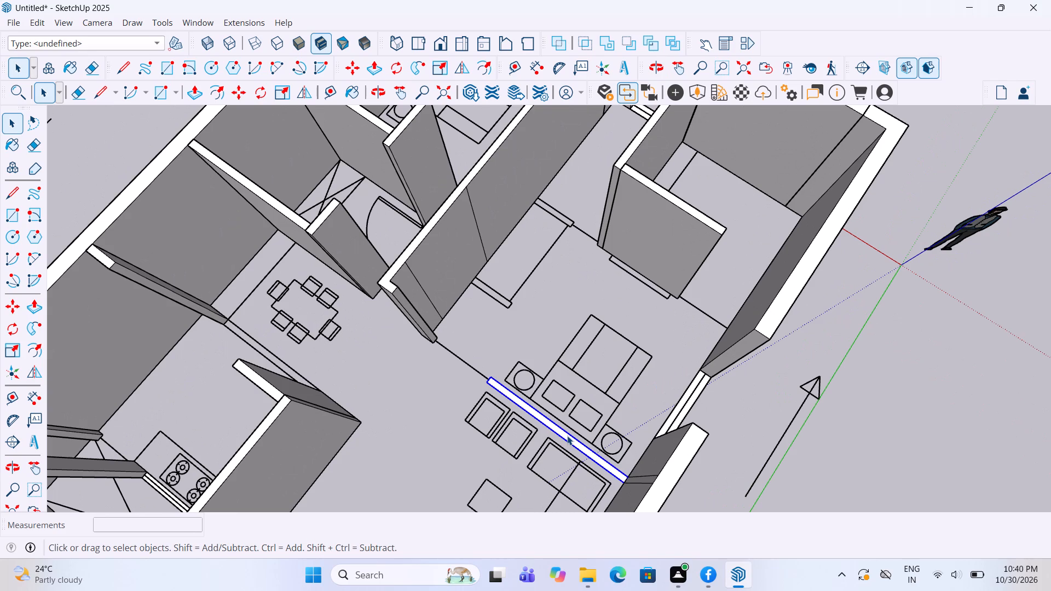
{"action": "left_click", "coordinate": [567, 436]}
{"action": "left_click", "coordinate": [567, 436]}
{"action": "double_click", "coordinate": [567, 436]}
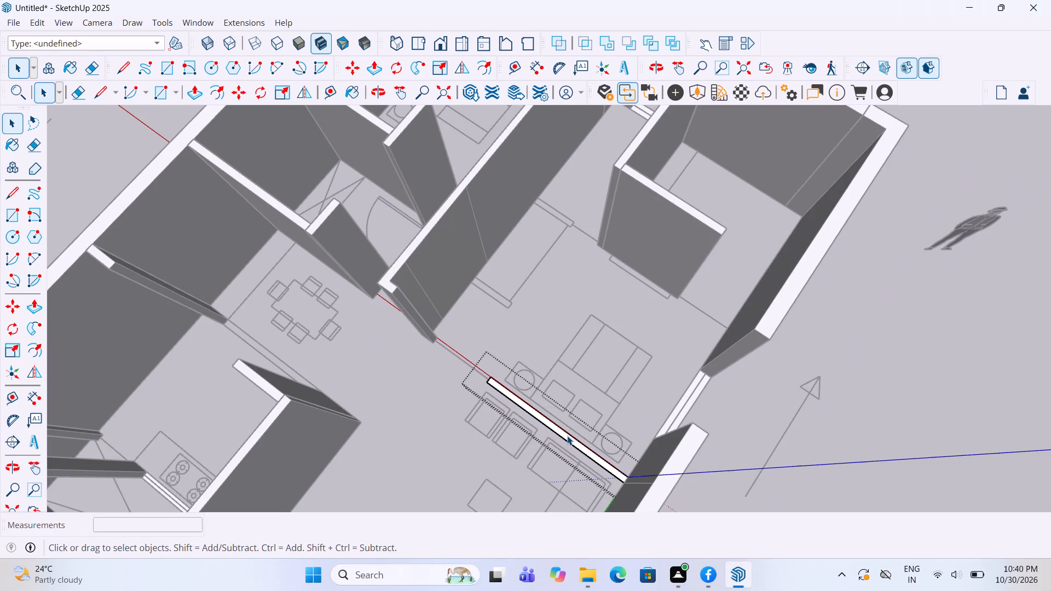
{"action": "key", "text": "p"}
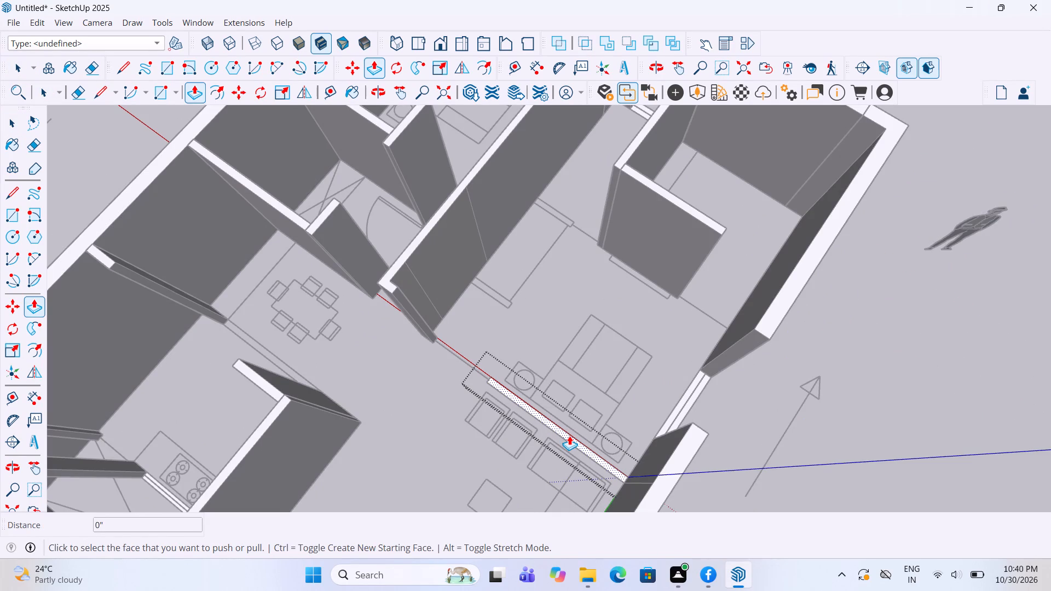
{"action": "left_click", "coordinate": [569, 436]}
{"action": "scroll", "coordinate": [569, 436], "scroll_direction": "down", "scroll_amount": 1}
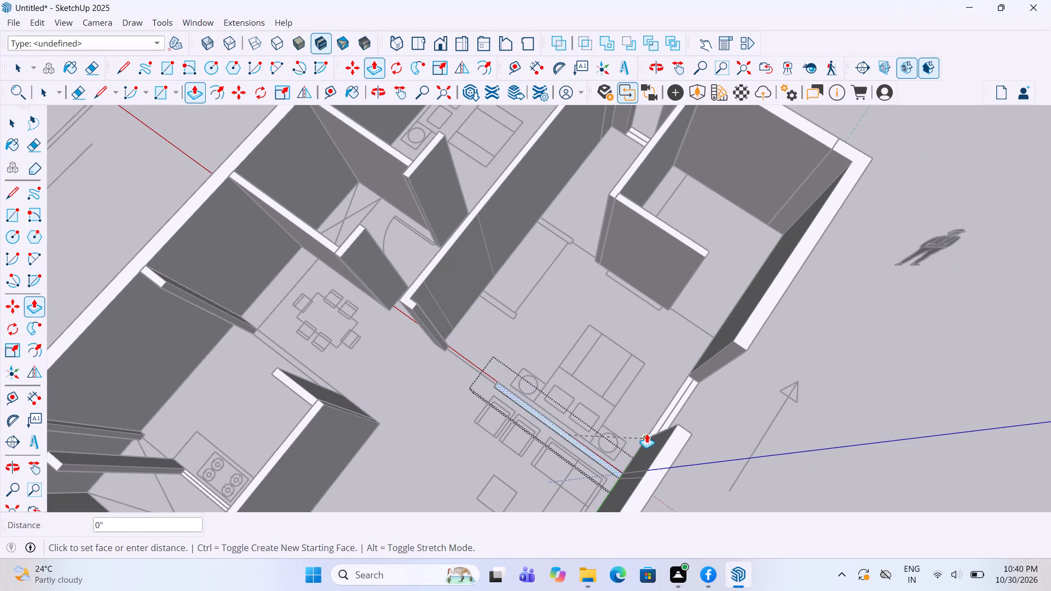
{"action": "left_click", "coordinate": [809, 249]}
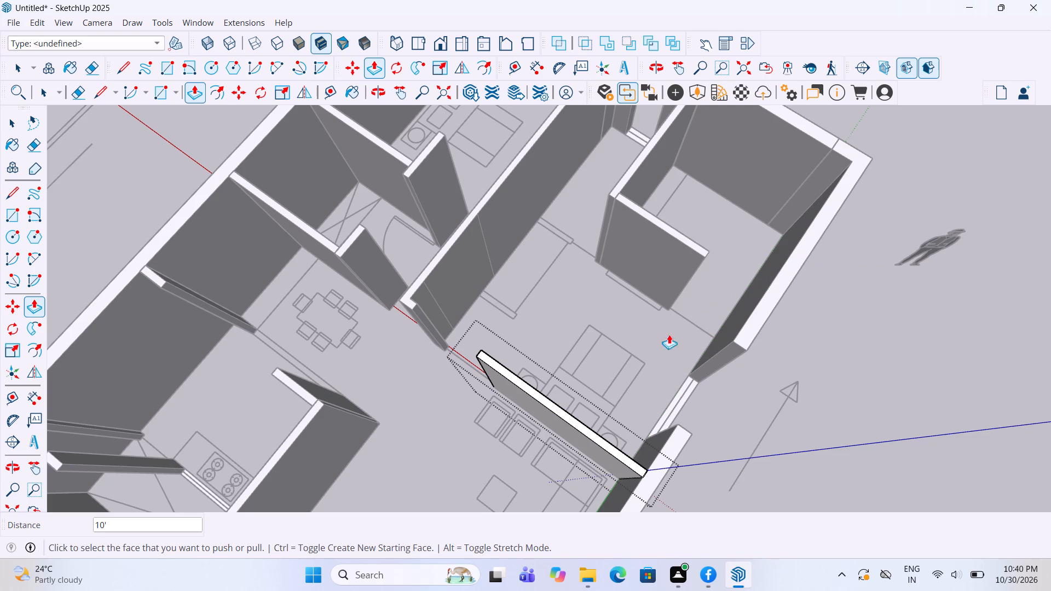
{"action": "key", "text": "space"}
{"action": "left_click", "coordinate": [665, 338]}
Examine the raised walls of the ground-floor model from several angles, checking the bedrooms, living area, kitchen, staircase and outer wall openings.
{"action": "scroll", "coordinate": [620, 361], "scroll_direction": "down", "scroll_amount": 4}
{"action": "middle_click_drag", "start_coordinate": [621, 368], "coordinate": [532, 341]}
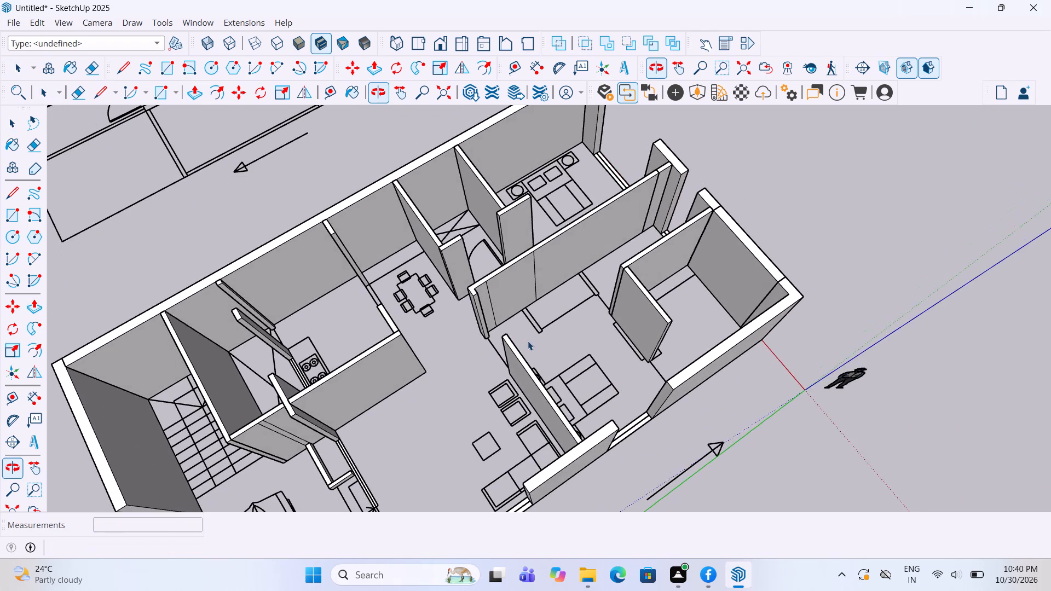
{"action": "scroll", "coordinate": [527, 351], "scroll_direction": "down", "scroll_amount": 3}
{"action": "middle_click_drag", "start_coordinate": [528, 363], "coordinate": [500, 364]}
{"action": "scroll", "coordinate": [500, 364], "scroll_direction": "down", "scroll_amount": 1}
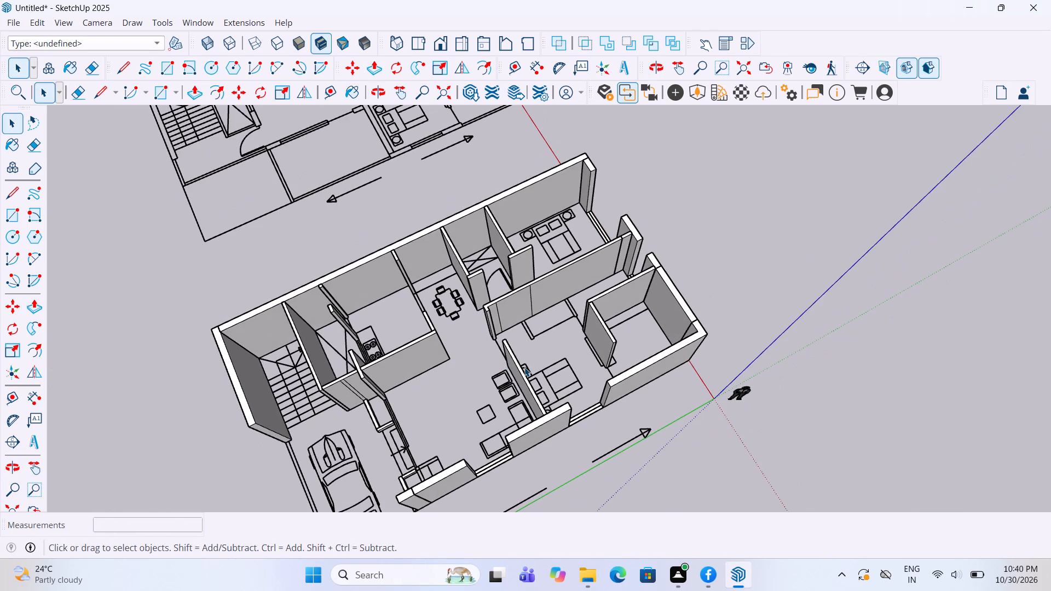
{"action": "scroll", "coordinate": [656, 261], "scroll_direction": "up", "scroll_amount": 4}
{"action": "middle_click_drag", "start_coordinate": [582, 254], "coordinate": [681, 314]}
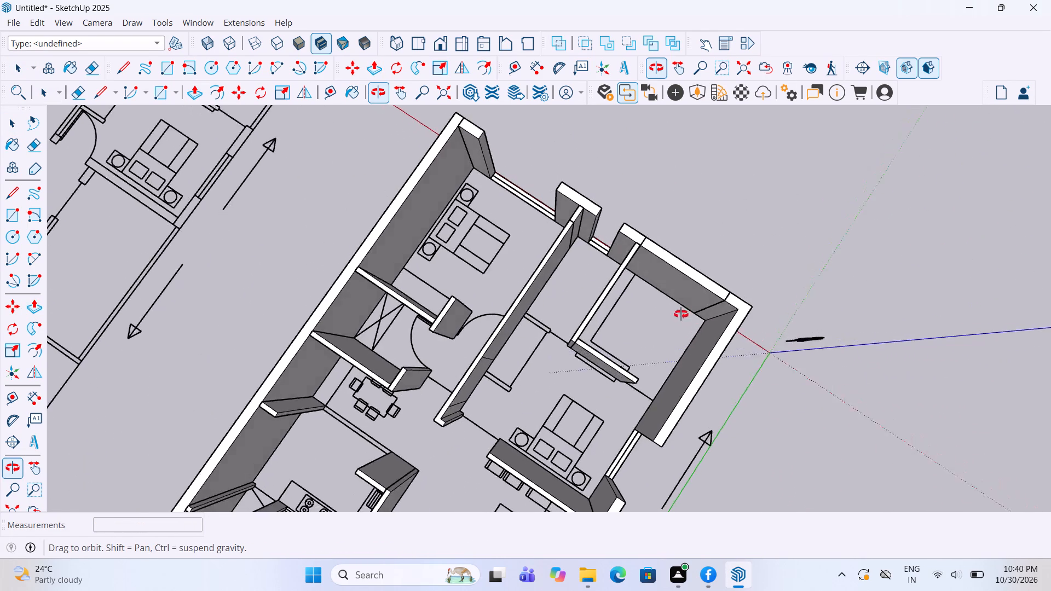
{"action": "middle_click_drag", "start_coordinate": [681, 314], "coordinate": [734, 202]}
{"action": "scroll", "coordinate": [563, 337], "scroll_direction": "down", "scroll_amount": 5}
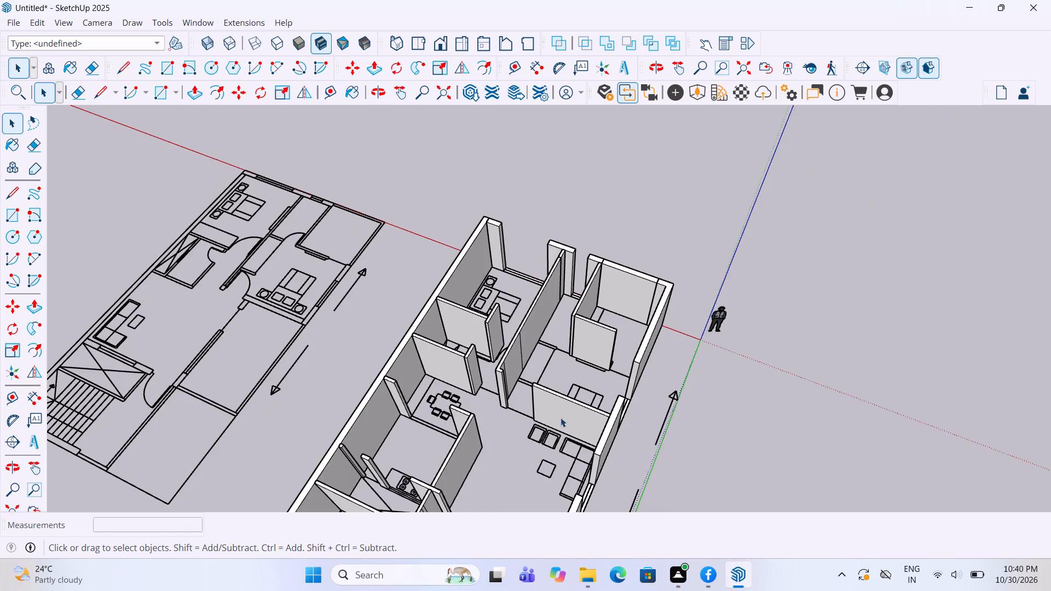
{"action": "scroll", "coordinate": [556, 435], "scroll_direction": "up", "scroll_amount": 5}
{"action": "middle_click_drag", "start_coordinate": [590, 268], "coordinate": [555, 392]}
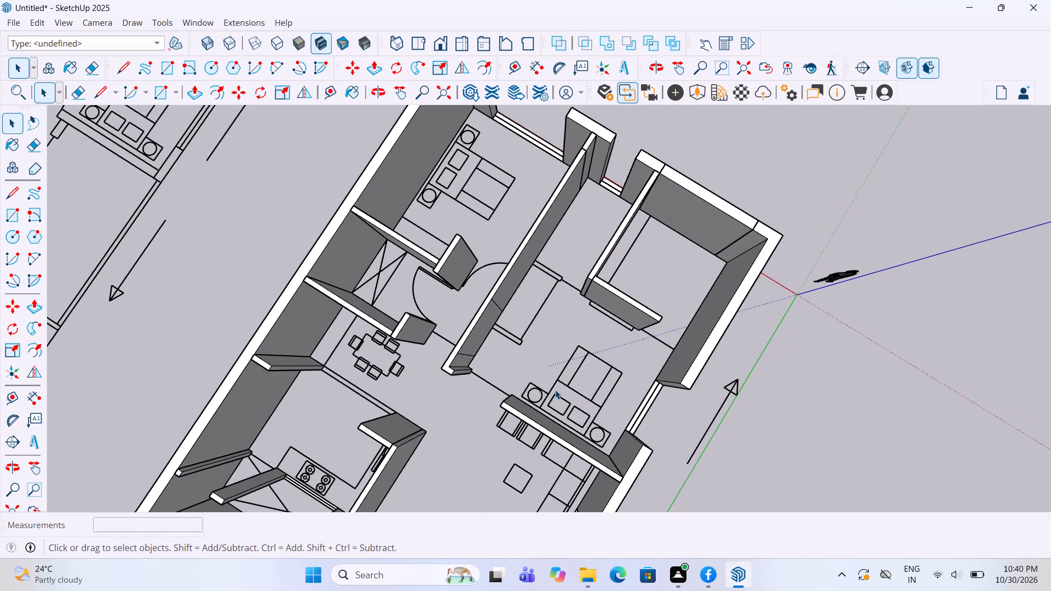
{"action": "scroll", "coordinate": [556, 386], "scroll_direction": "down", "scroll_amount": 3}
{"action": "middle_click_drag", "start_coordinate": [438, 361], "coordinate": [478, 313]}
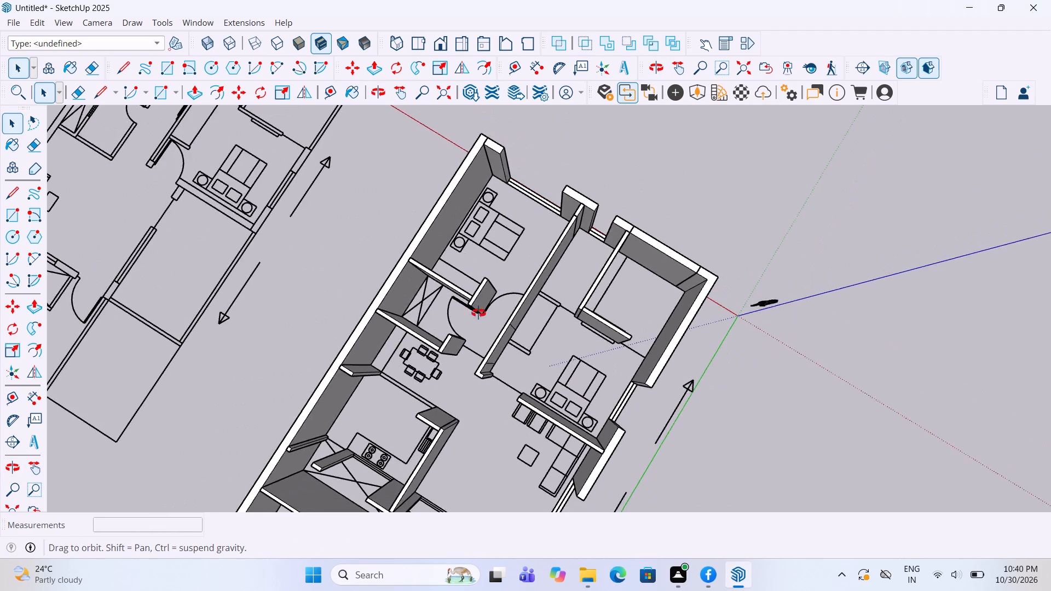
{"action": "middle_click_drag", "start_coordinate": [478, 313], "coordinate": [284, 308]}
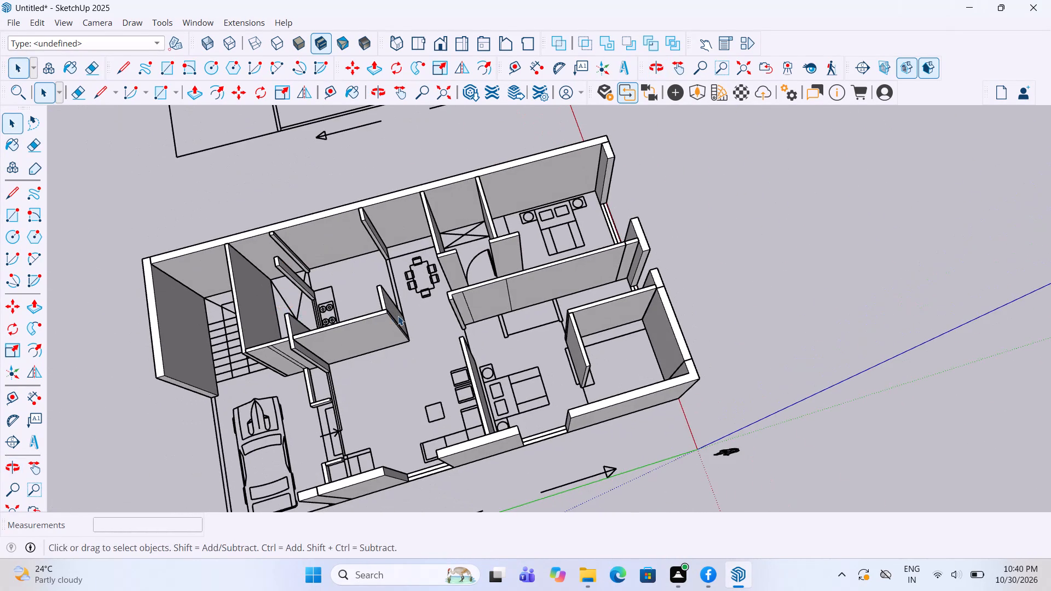
{"action": "scroll", "coordinate": [398, 316], "scroll_direction": "down", "scroll_amount": 5}
{"action": "scroll", "coordinate": [357, 401], "scroll_direction": "up", "scroll_amount": 4}
{"action": "scroll", "coordinate": [507, 462], "scroll_direction": "up", "scroll_amount": 4}
{"action": "middle_click_drag", "start_coordinate": [500, 455], "coordinate": [462, 390]}
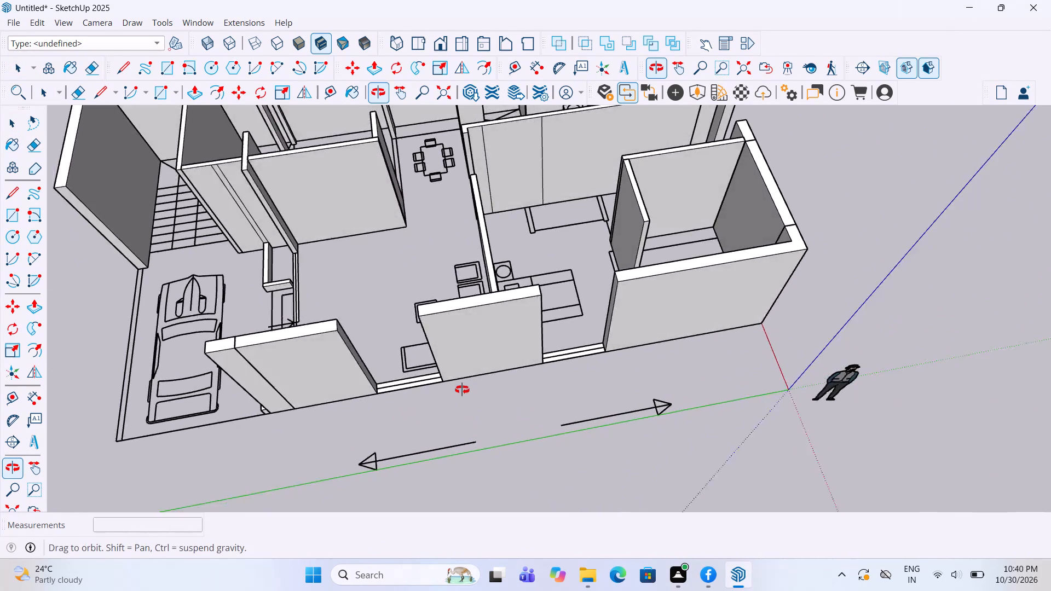
{"action": "middle_click_drag", "start_coordinate": [462, 390], "coordinate": [453, 379]}
{"action": "scroll", "coordinate": [455, 381], "scroll_direction": "down", "scroll_amount": 4}
{"action": "middle_click_drag", "start_coordinate": [252, 390], "coordinate": [506, 335]}
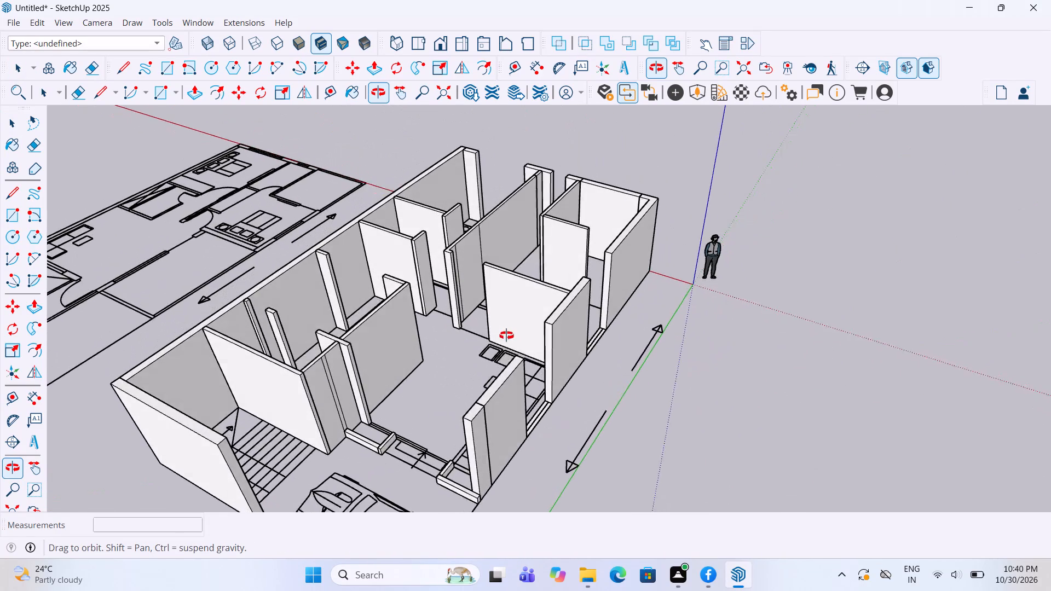
{"action": "middle_click_drag", "start_coordinate": [506, 335], "coordinate": [465, 378]}
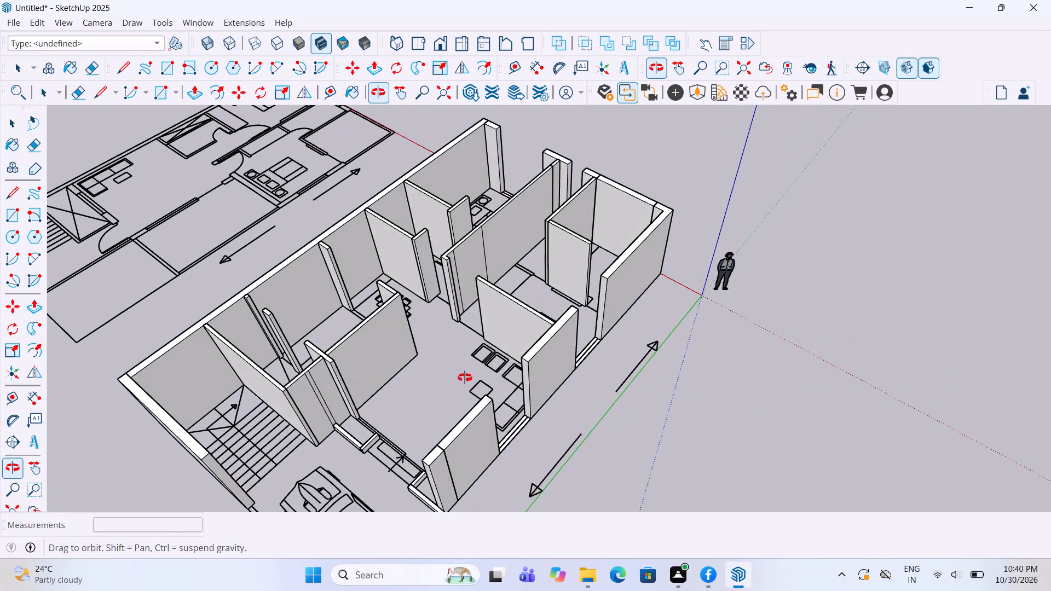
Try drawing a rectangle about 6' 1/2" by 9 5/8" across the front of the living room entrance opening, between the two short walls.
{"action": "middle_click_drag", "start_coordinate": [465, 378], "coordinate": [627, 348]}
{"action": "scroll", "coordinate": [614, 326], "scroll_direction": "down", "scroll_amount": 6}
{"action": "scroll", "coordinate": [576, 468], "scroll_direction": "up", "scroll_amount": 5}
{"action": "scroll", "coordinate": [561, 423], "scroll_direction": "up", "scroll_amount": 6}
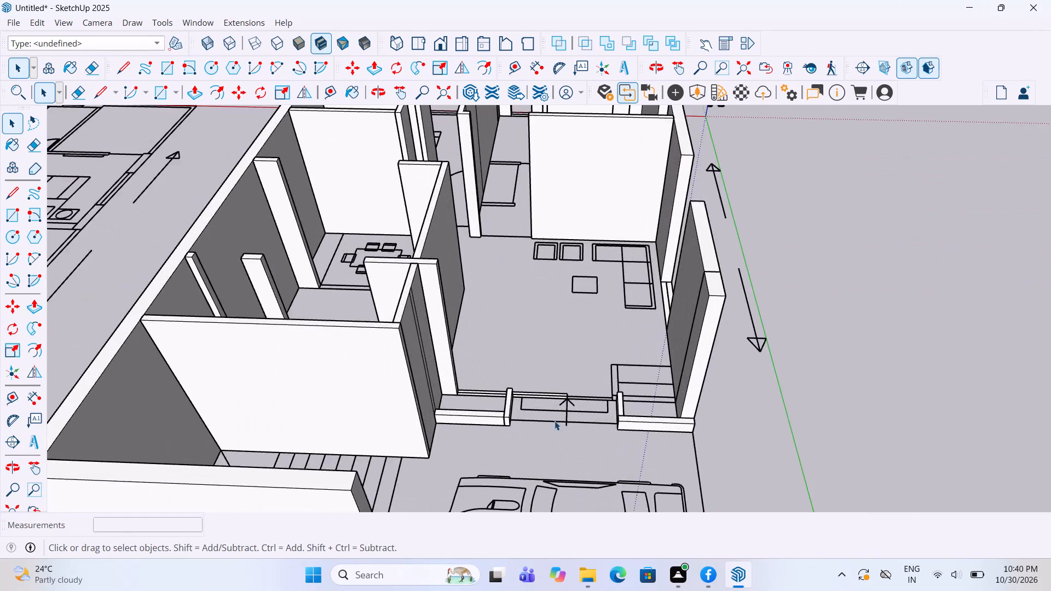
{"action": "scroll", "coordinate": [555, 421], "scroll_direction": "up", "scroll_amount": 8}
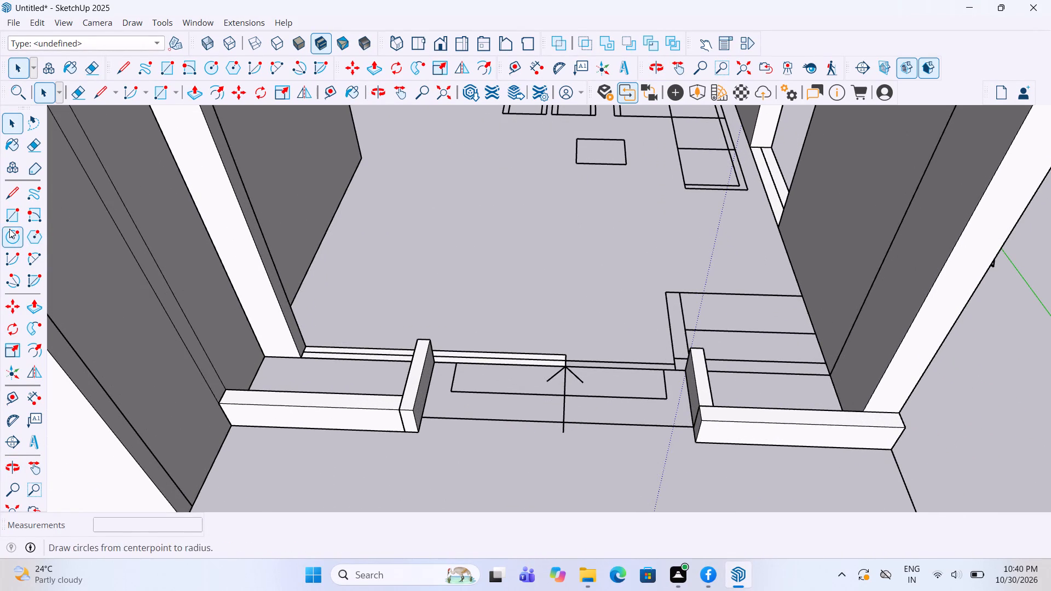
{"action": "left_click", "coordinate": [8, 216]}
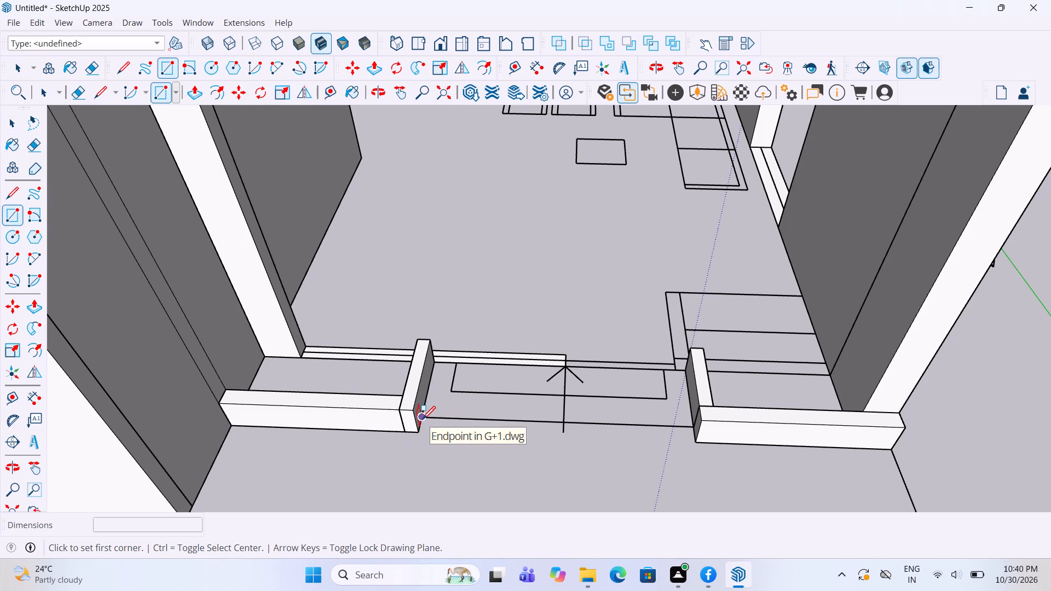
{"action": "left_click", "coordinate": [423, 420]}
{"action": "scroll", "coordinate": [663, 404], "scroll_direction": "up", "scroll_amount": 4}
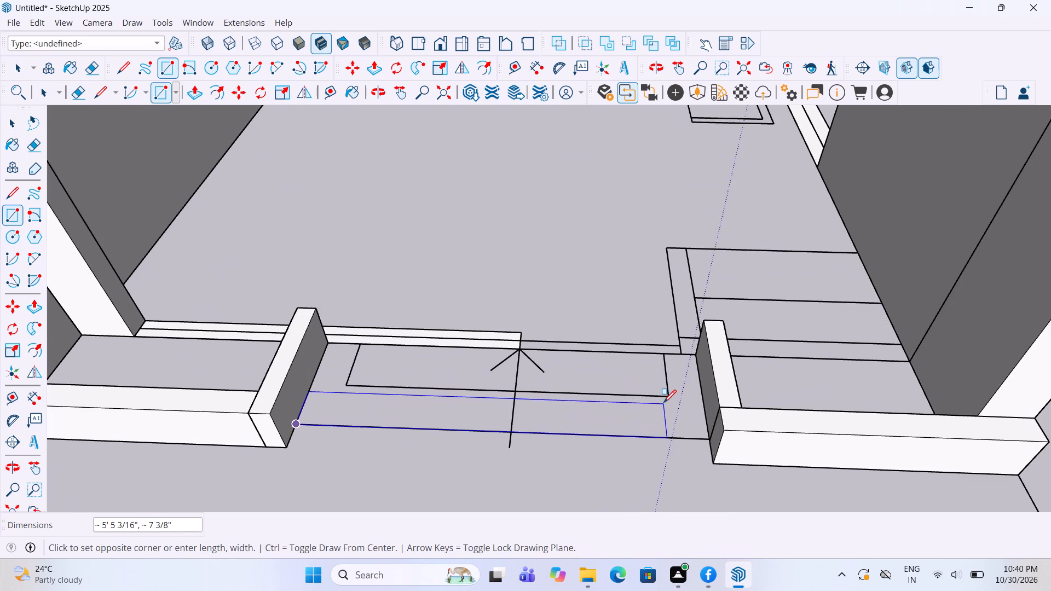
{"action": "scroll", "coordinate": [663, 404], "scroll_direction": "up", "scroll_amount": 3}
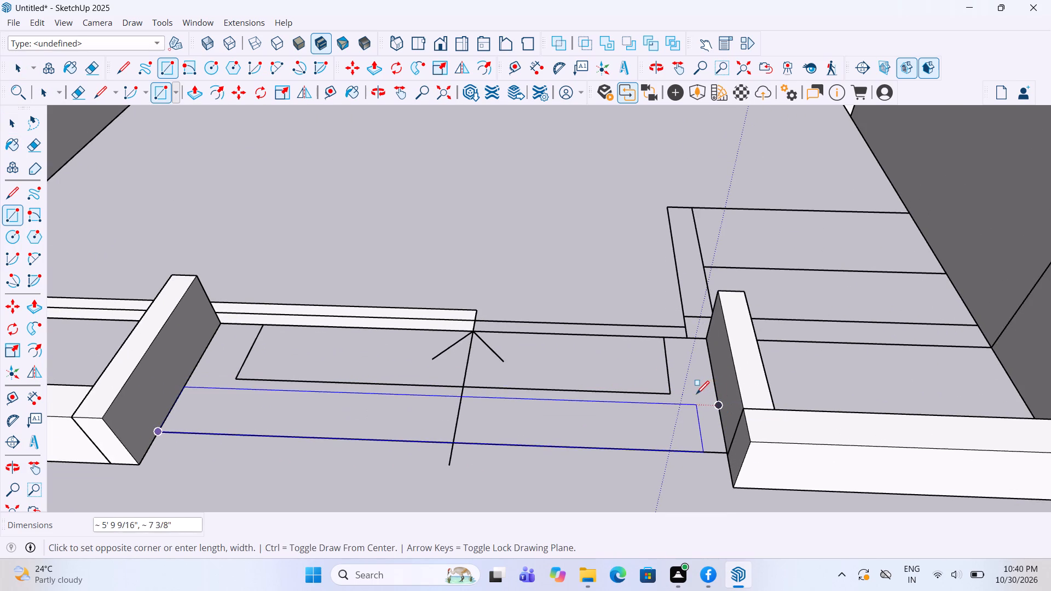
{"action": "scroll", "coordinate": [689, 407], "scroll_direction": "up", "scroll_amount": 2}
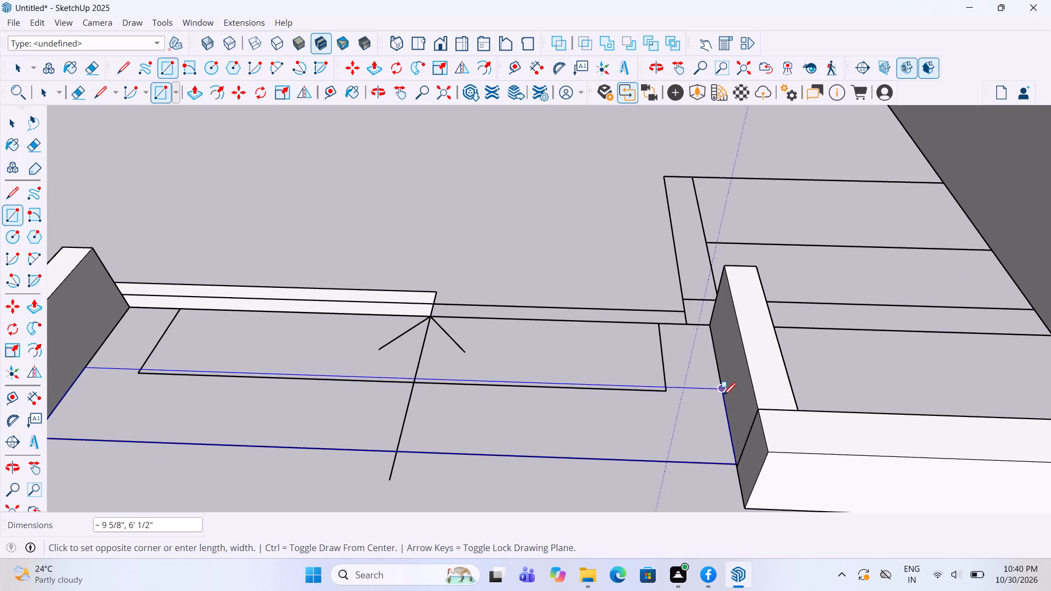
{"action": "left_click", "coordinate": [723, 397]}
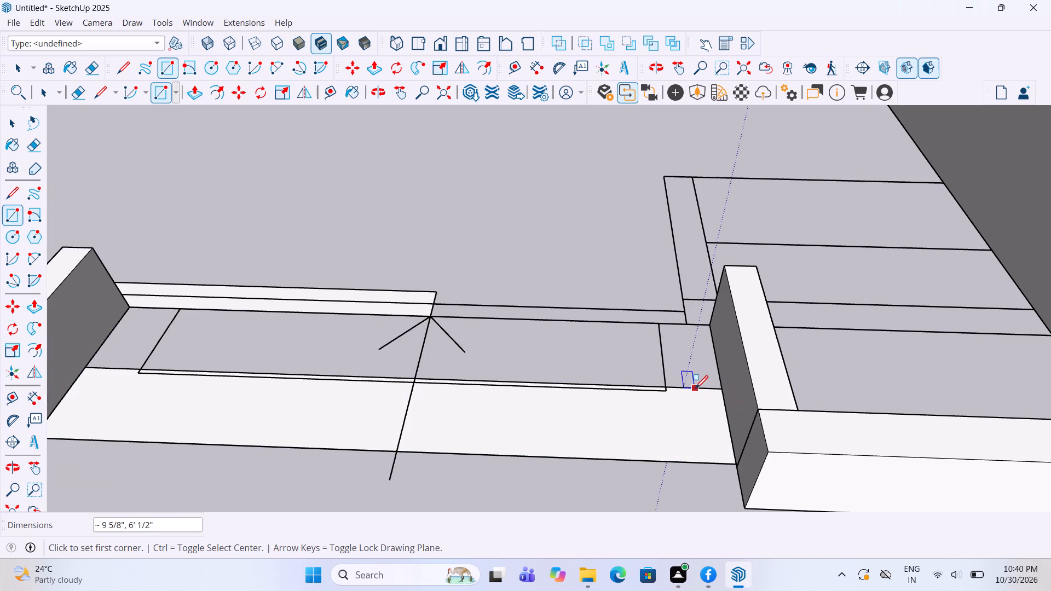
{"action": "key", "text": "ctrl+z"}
Draw rectangles for the entrance step's two side strips, about 6 1/2" wide, and its front strip, about 4' 11 3/4" by 9 1/16".
{"action": "scroll", "coordinate": [494, 381], "scroll_direction": "down", "scroll_amount": 3}
{"action": "scroll", "coordinate": [253, 325], "scroll_direction": "up", "scroll_amount": 3}
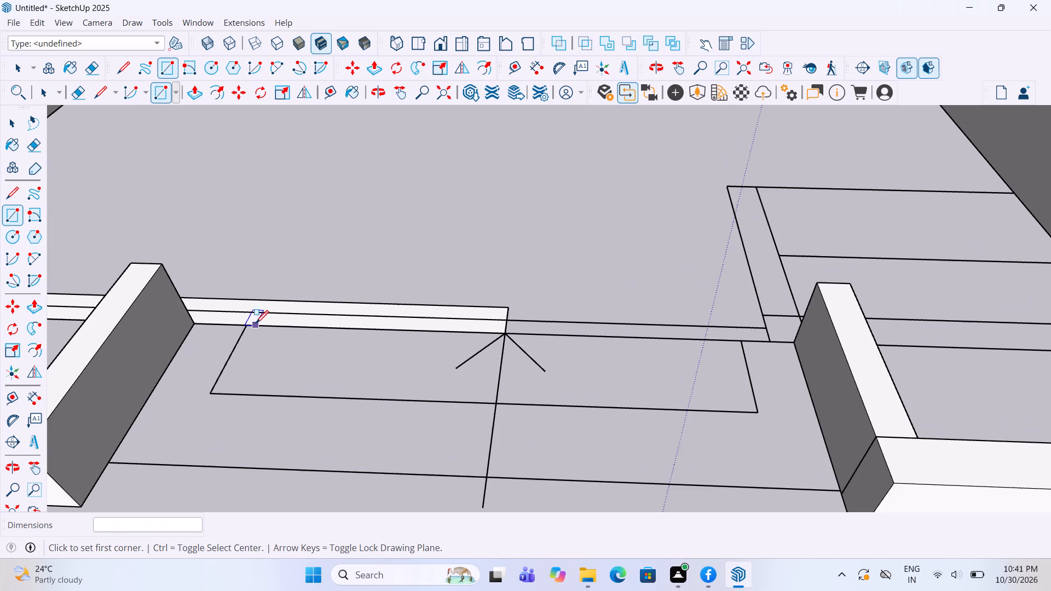
{"action": "left_click", "coordinate": [250, 323]}
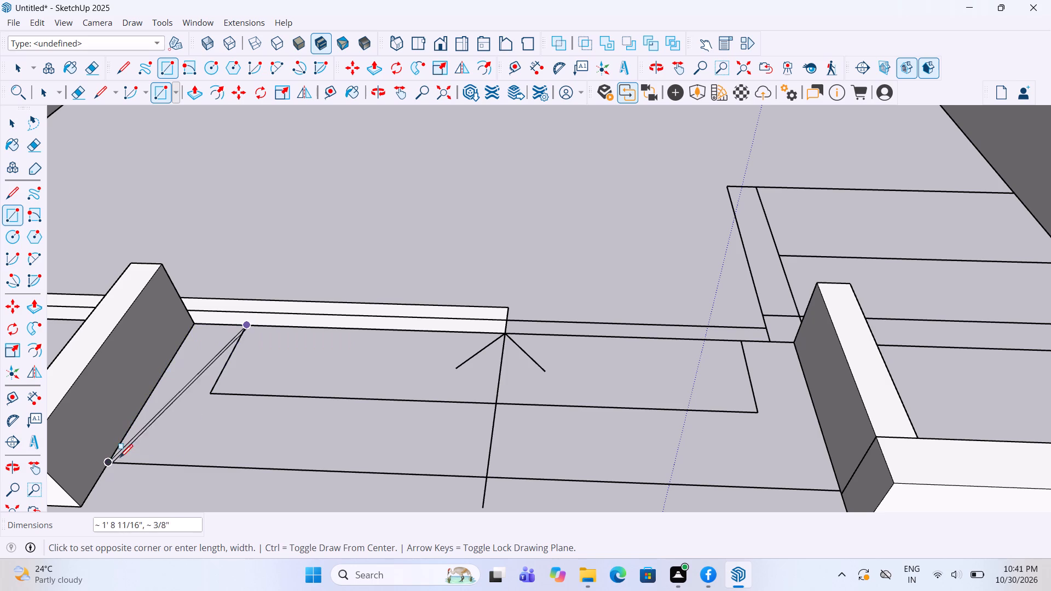
{"action": "left_click", "coordinate": [110, 459]}
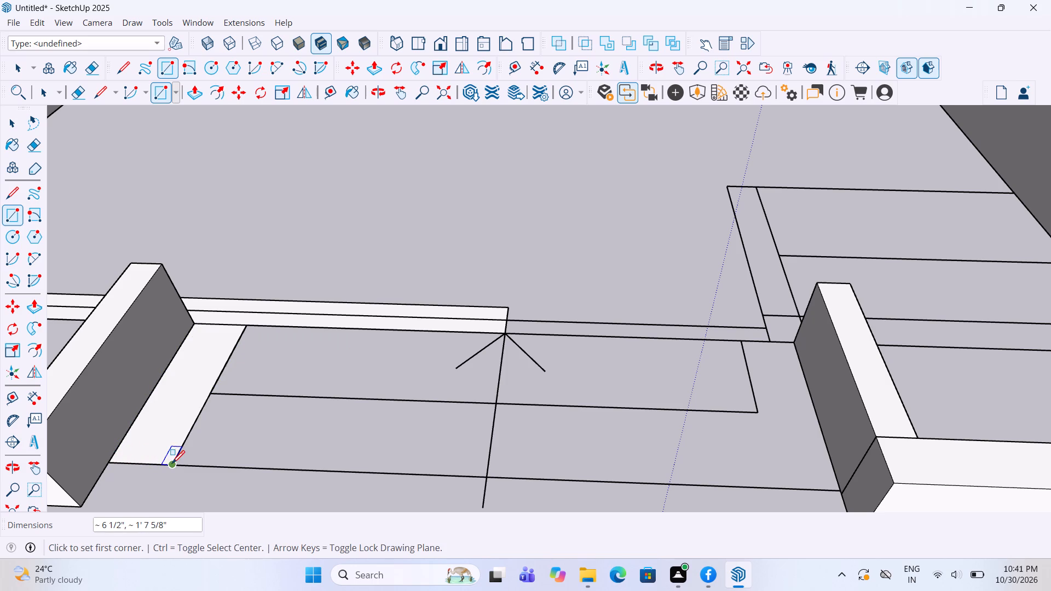
{"action": "left_click", "coordinate": [172, 465]}
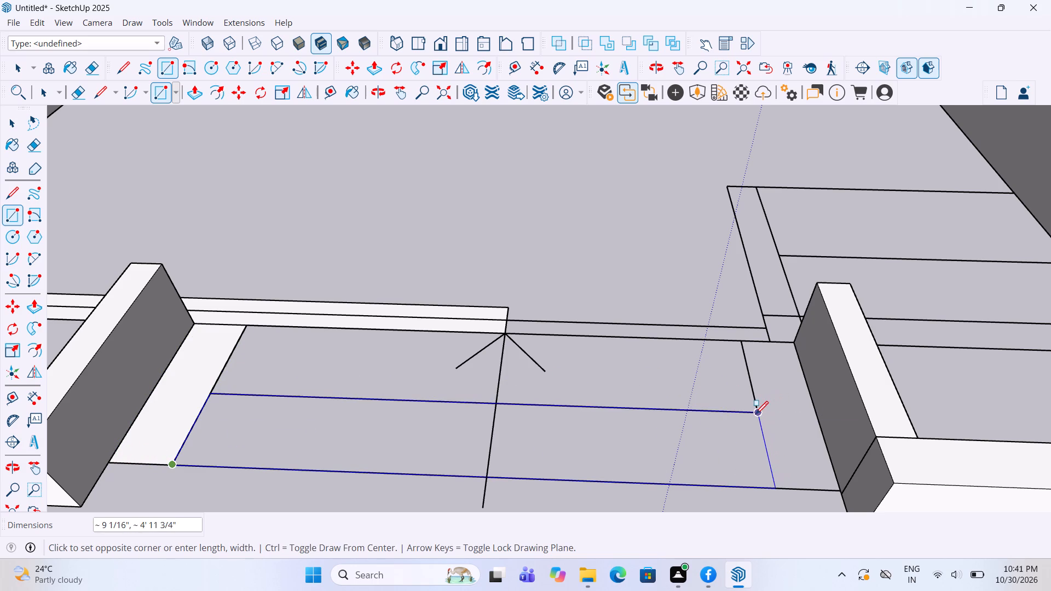
{"action": "left_click", "coordinate": [755, 415]}
{"action": "left_click", "coordinate": [742, 338]}
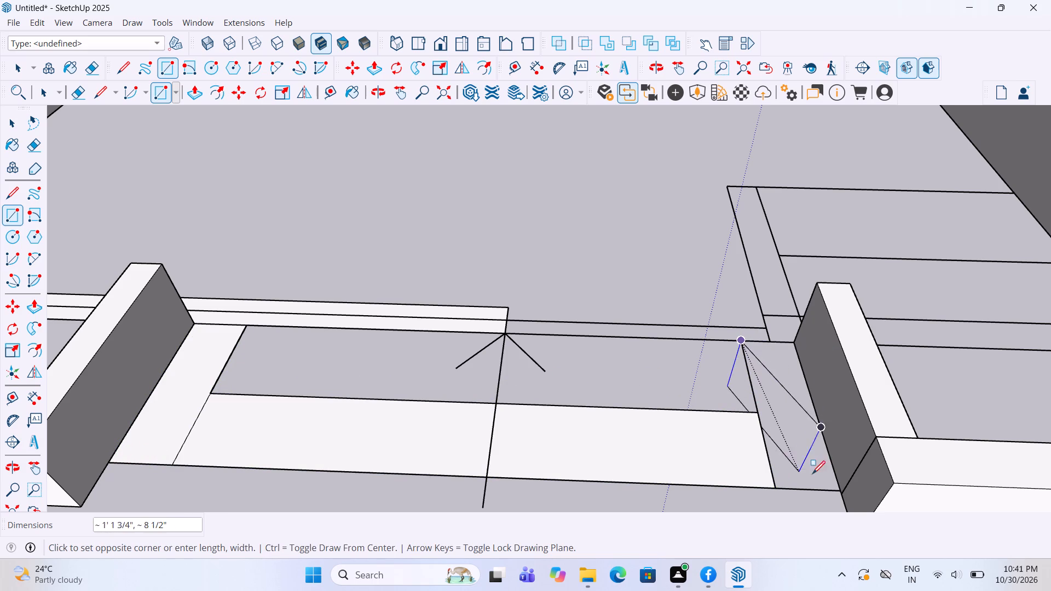
{"action": "left_click", "coordinate": [841, 489]}
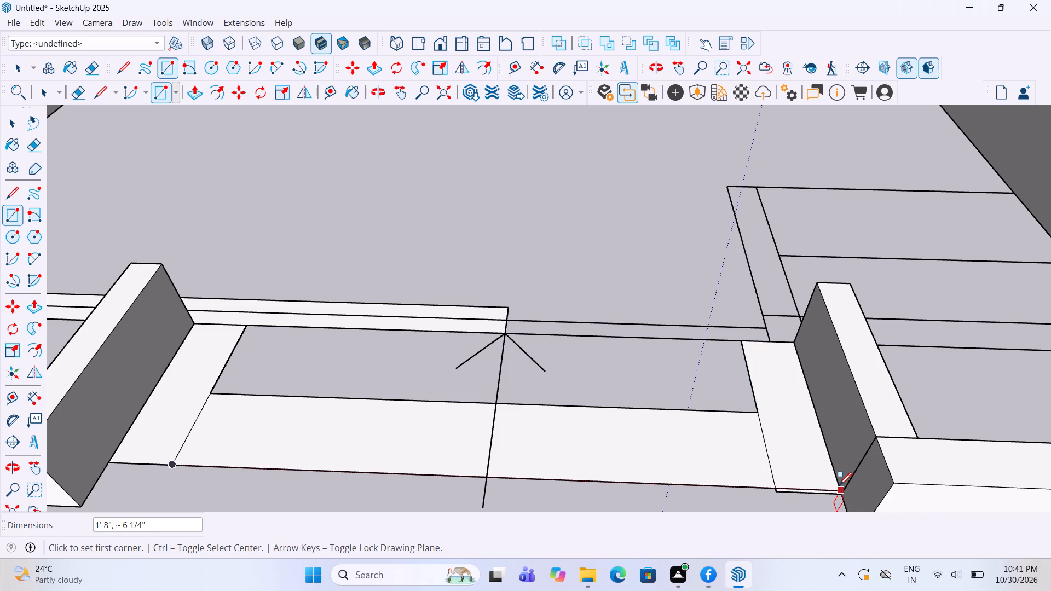
{"action": "key", "text": "ctrl+z"}
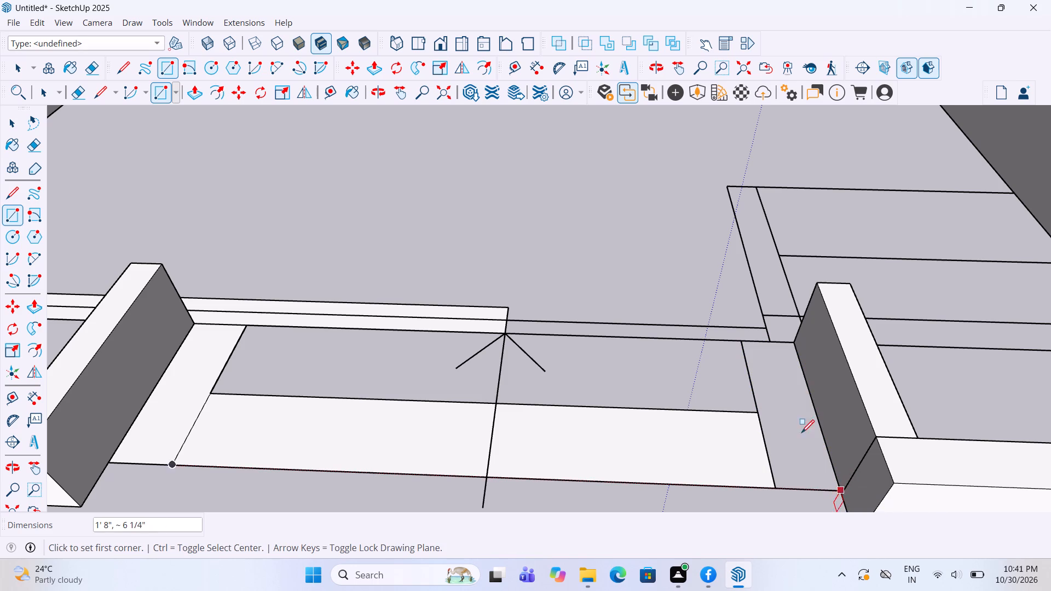
{"action": "left_click", "coordinate": [746, 338]}
{"action": "scroll", "coordinate": [874, 471], "scroll_direction": "up", "scroll_amount": 4}
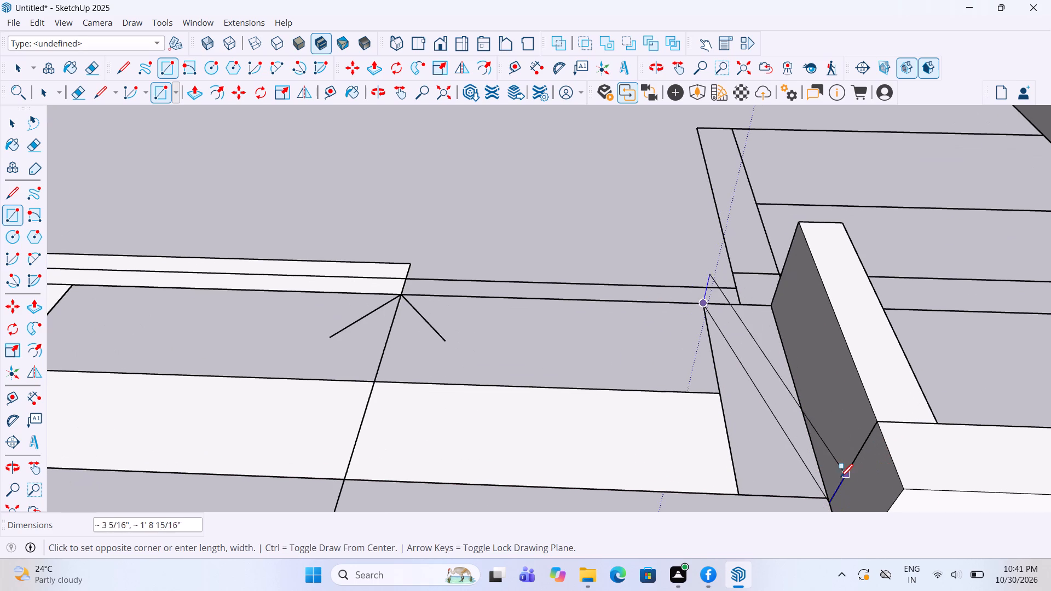
{"action": "left_click", "coordinate": [828, 494]}
Draw the inner entrance step rectangle, about 4' 11 3/4" by 10 9/16", enclosed by the side and front strips.
{"action": "scroll", "coordinate": [782, 383], "scroll_direction": "down", "scroll_amount": 3}
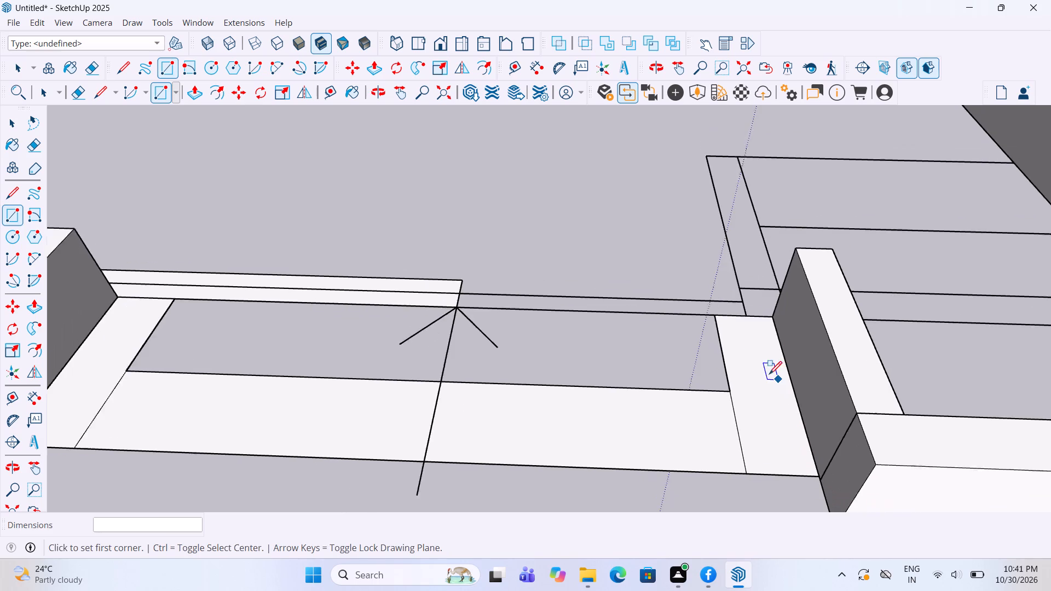
{"action": "middle_click_drag", "start_coordinate": [760, 370], "coordinate": [749, 364]}
{"action": "scroll", "coordinate": [739, 349], "scroll_direction": "down", "scroll_amount": 4}
{"action": "middle_click_drag", "start_coordinate": [534, 337], "coordinate": [522, 429]}
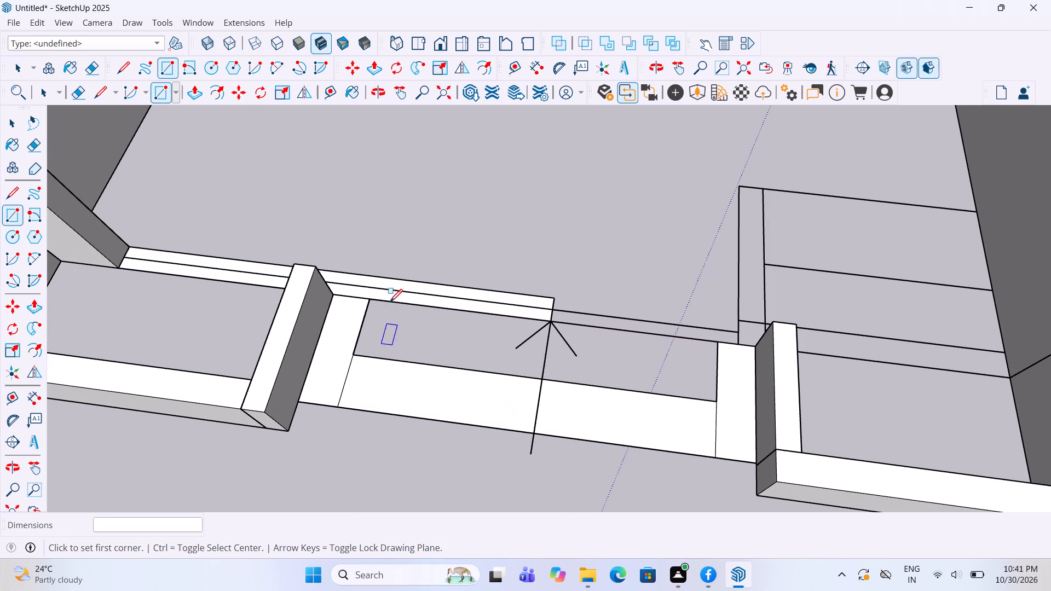
{"action": "left_click", "coordinate": [366, 299]}
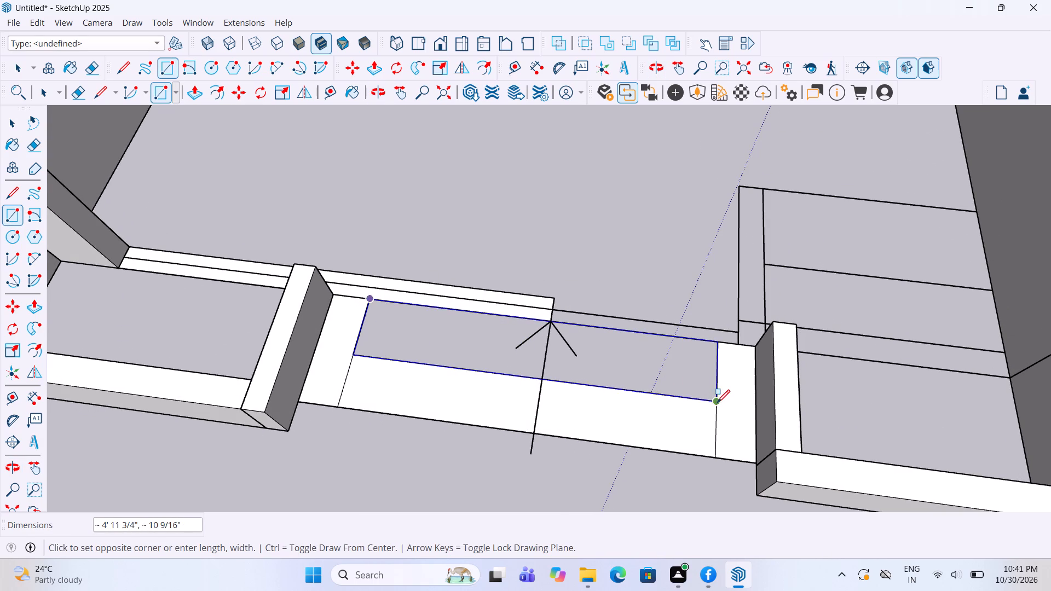
{"action": "double_click", "coordinate": [717, 404]}
Delete the two dividing edges between the side strips and the front strip to merge them into one U-shaped face.
{"action": "key", "text": "space"}
{"action": "left_click", "coordinate": [348, 380]}
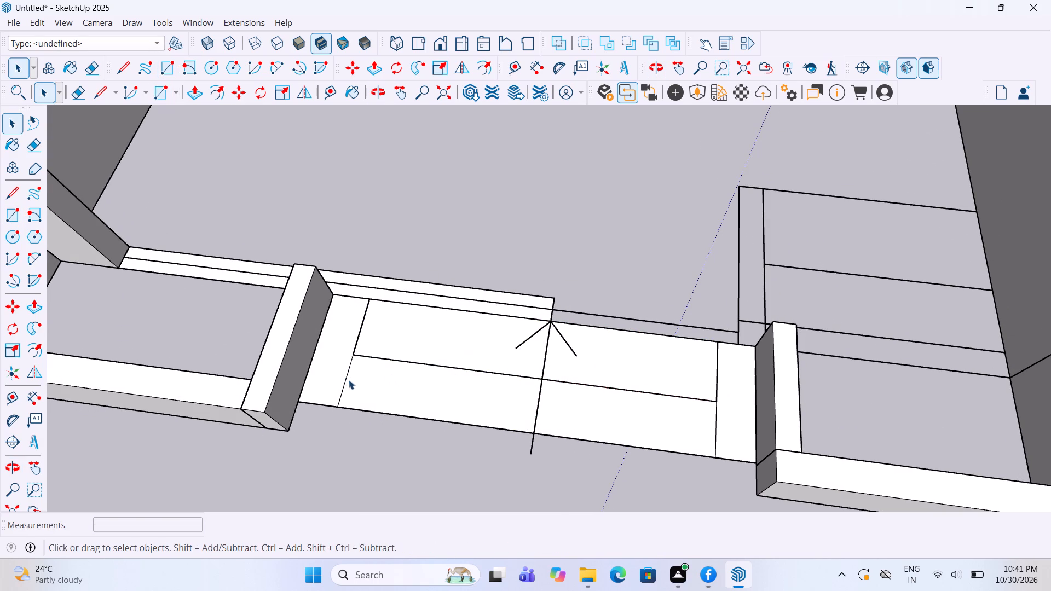
{"action": "left_click", "coordinate": [346, 375]}
{"action": "key", "text": "Delete"}
{"action": "left_click", "coordinate": [715, 425]}
{"action": "key", "text": "Delete"}
Make separate groups of the U-shaped outer step face and the inner rectangular step face.
{"action": "left_click", "coordinate": [683, 426]}
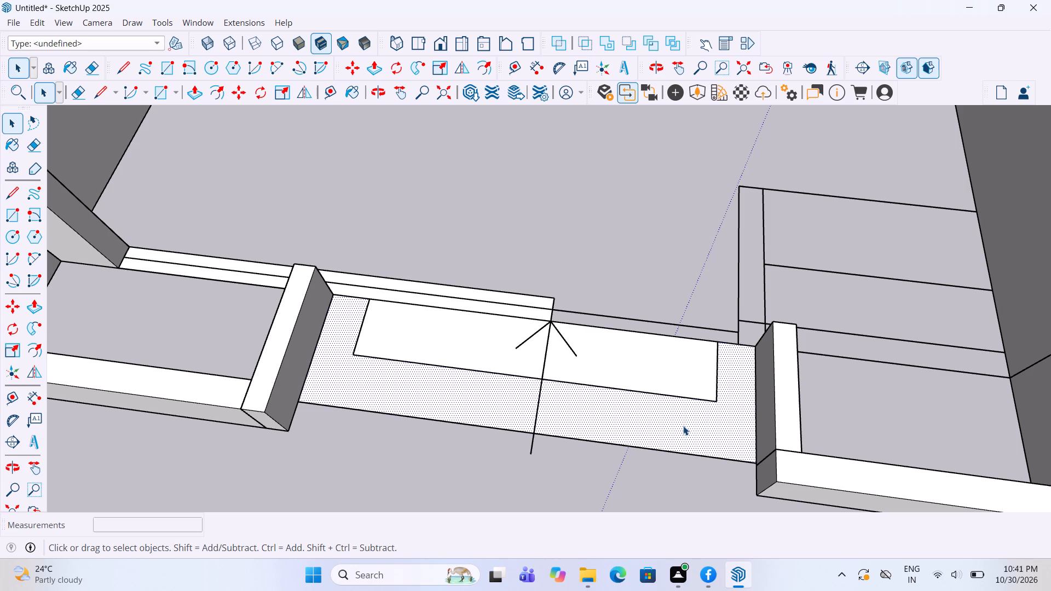
{"action": "right_click", "coordinate": [683, 426]}
{"action": "left_click", "coordinate": [741, 277]}
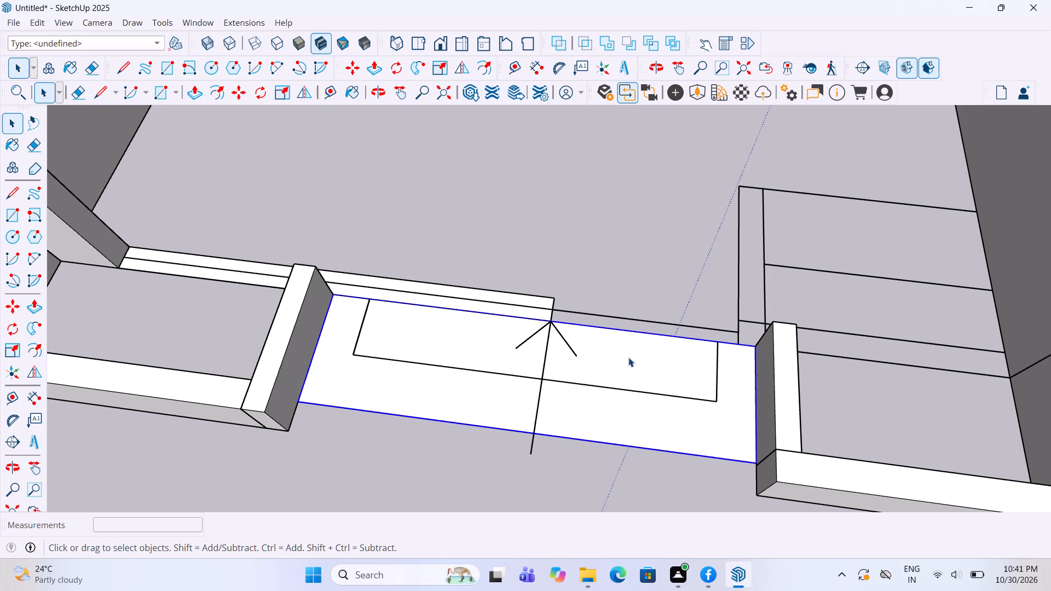
{"action": "left_click", "coordinate": [628, 357]}
{"action": "right_click", "coordinate": [628, 357]}
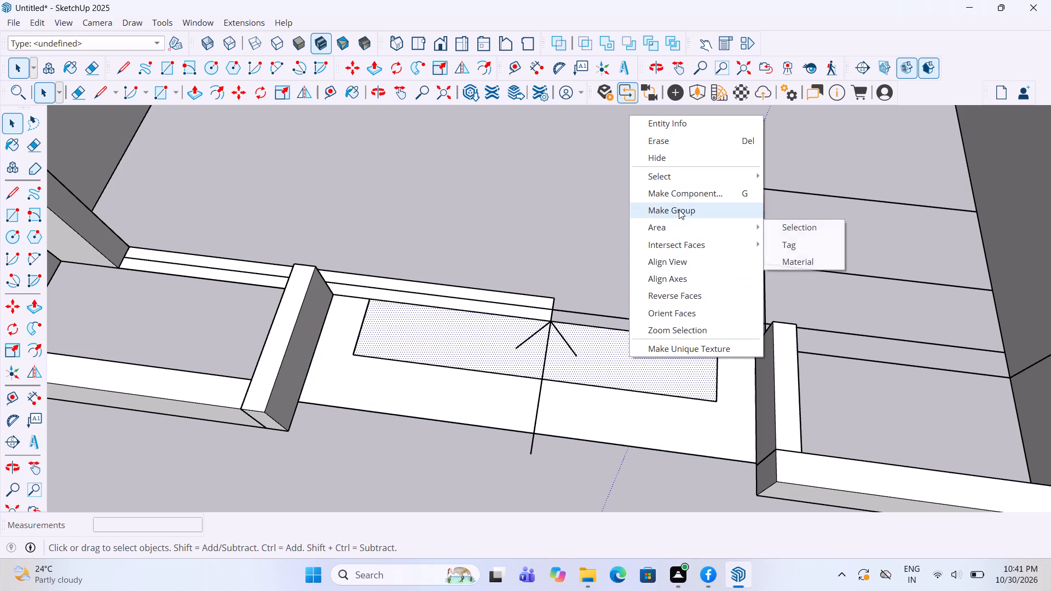
{"action": "left_click", "coordinate": [679, 210]}
Push/pull the inner rectangular entrance step up 2' inside its group.
{"action": "double_click", "coordinate": [652, 371]}
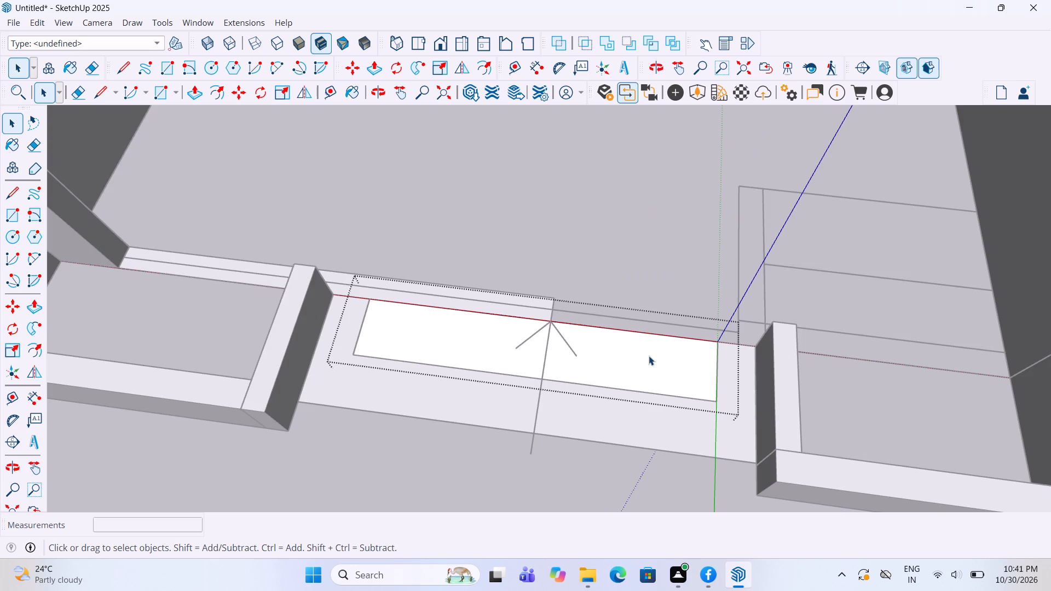
{"action": "left_click", "coordinate": [650, 355]}
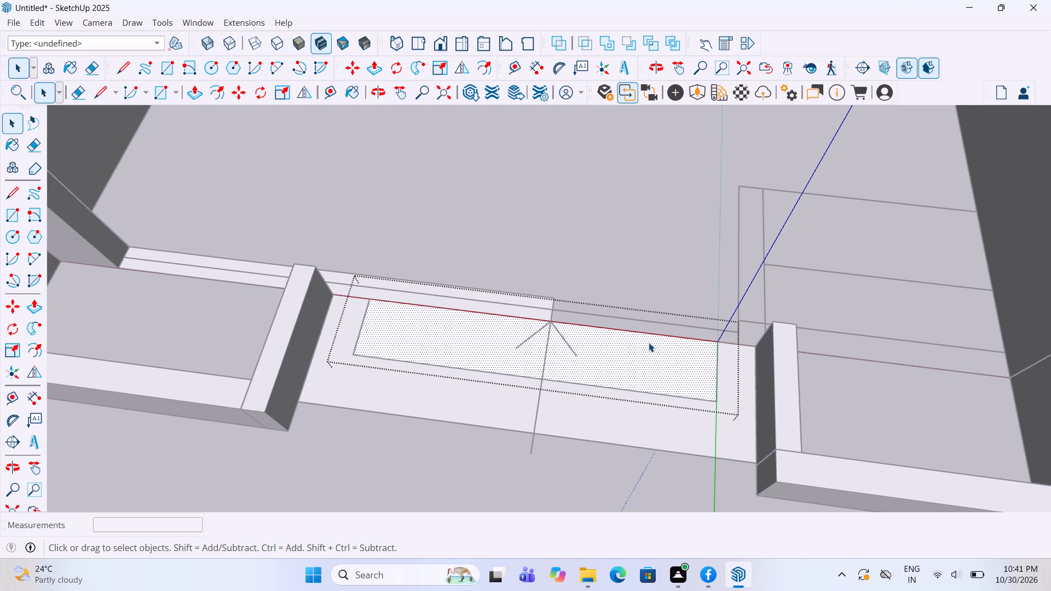
{"action": "key", "text": "p"}
{"action": "left_click", "coordinate": [633, 360]}
{"action": "key", "text": "1"}
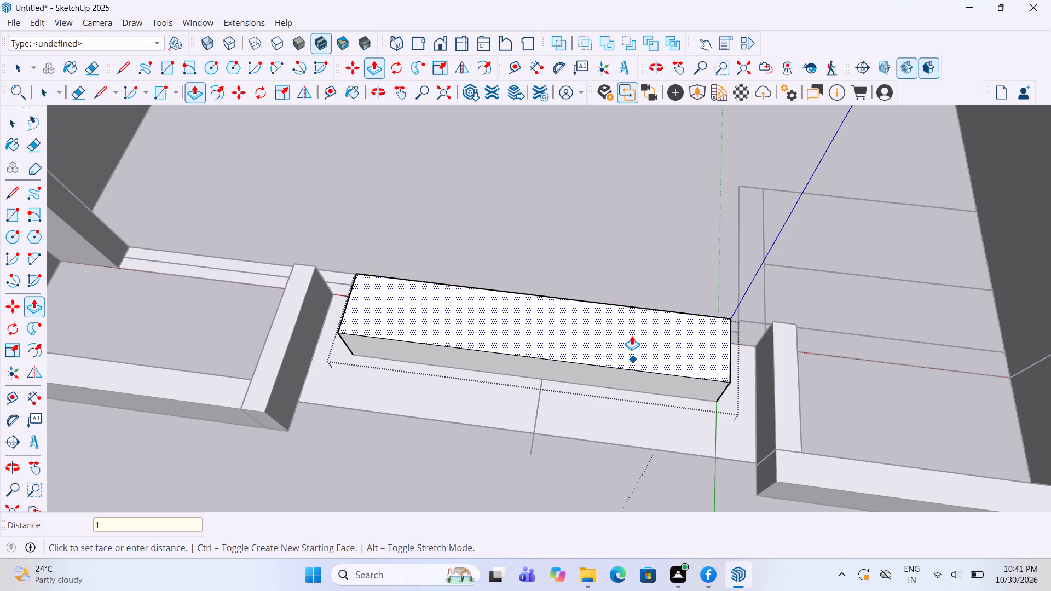
{"action": "key", "text": "BackSpace"}
{"action": "type", "text": "2'"}
{"action": "key", "text": "space"}
{"action": "left_click", "coordinate": [645, 245]}
{"action": "key", "text": "ctrl+z"}
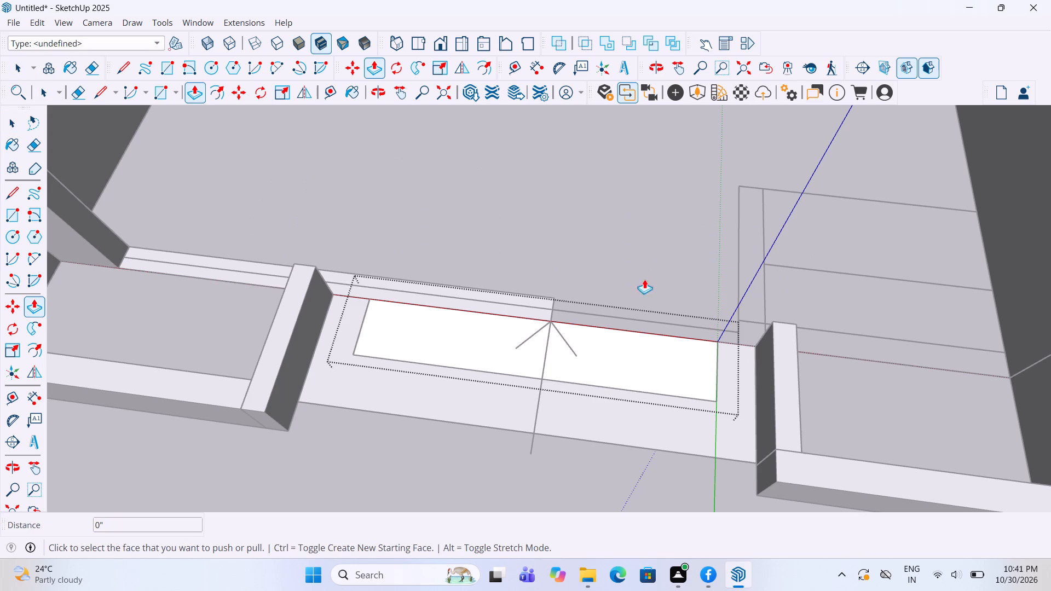
{"action": "left_click", "coordinate": [590, 363]}
{"action": "type", "text": "2'"}
{"action": "key", "text": "Return"}
{"action": "key", "text": "space"}
{"action": "left_click", "coordinate": [588, 490]}
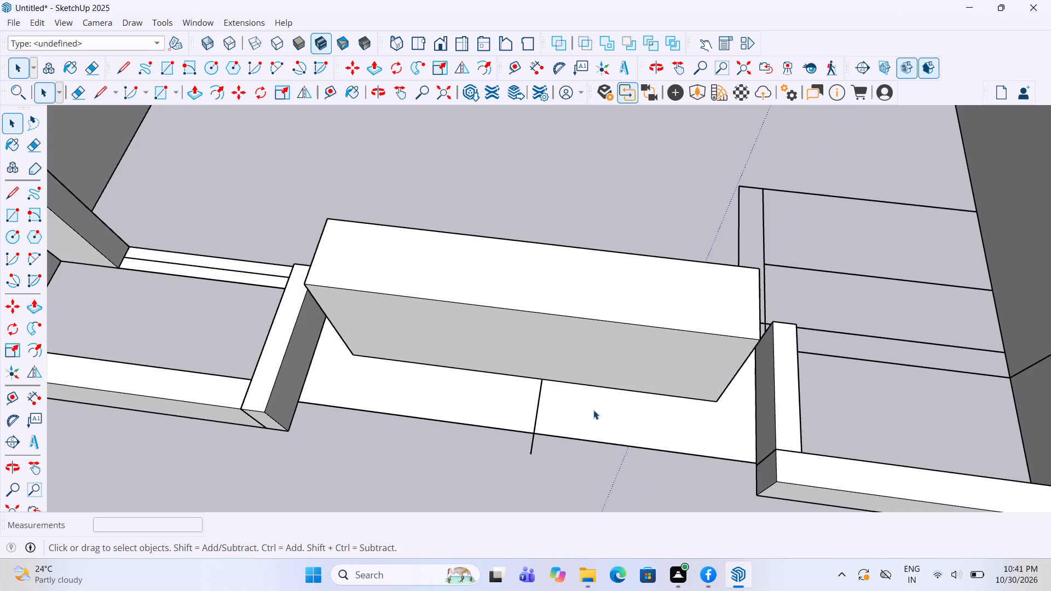
Push/pull the U-shaped outer entrance step up 1' inside its group.
{"action": "left_click", "coordinate": [593, 410]}
{"action": "left_click", "coordinate": [593, 410]}
{"action": "key", "text": "p"}
{"action": "left_click", "coordinate": [589, 410]}
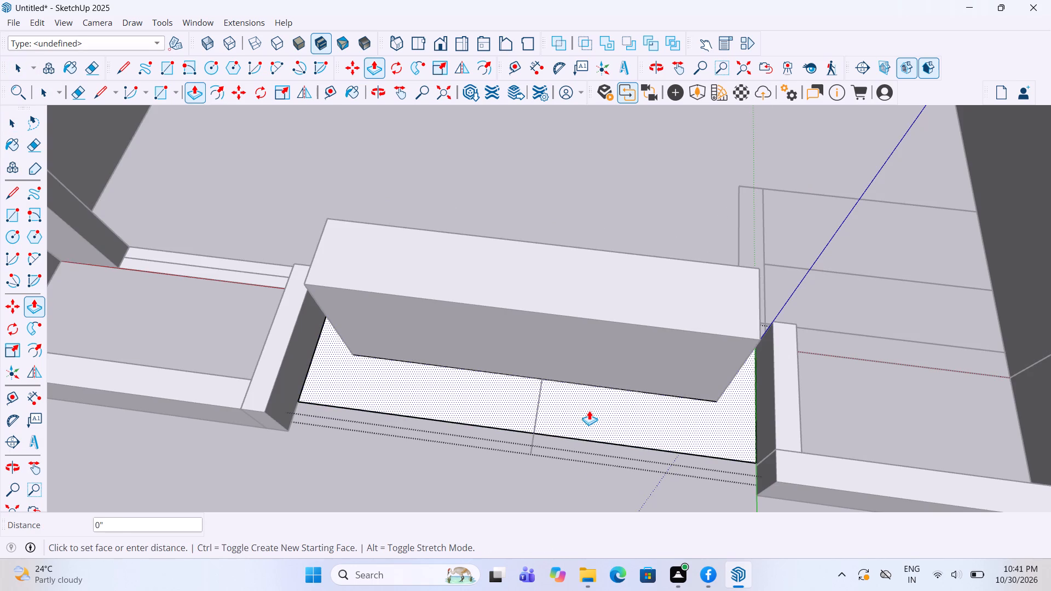
{"action": "type", "text": "1'"}
{"action": "key", "text": "Return"}
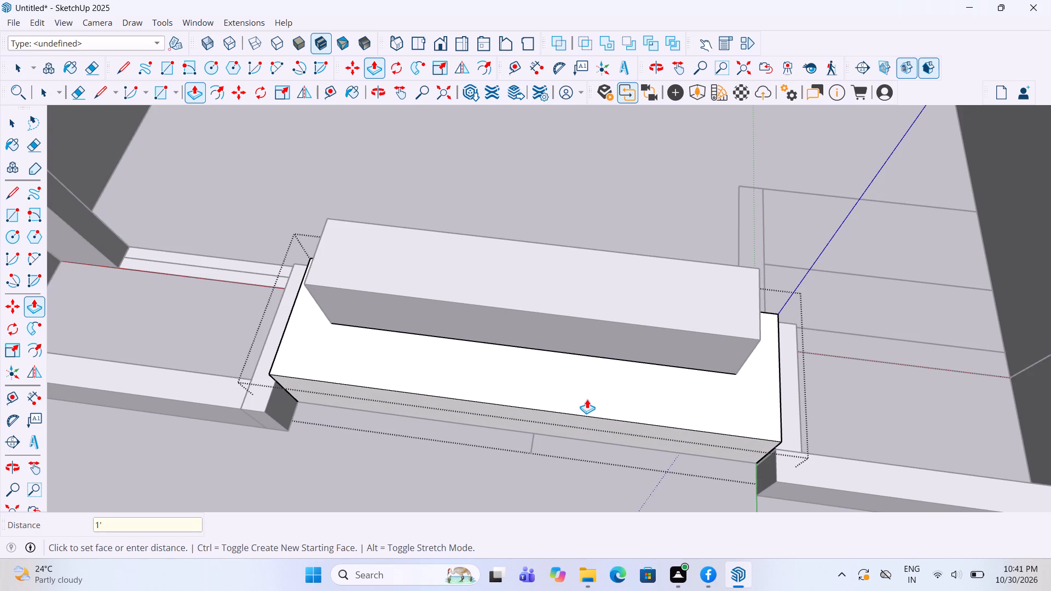
{"action": "key", "text": "space"}
{"action": "left_click", "coordinate": [565, 478]}
Push the top face of the U-shaped outer entrance step down 2" inside its group.
{"action": "scroll", "coordinate": [564, 328], "scroll_direction": "down", "scroll_amount": 11}
{"action": "middle_click_drag", "start_coordinate": [577, 359], "coordinate": [596, 331]}
{"action": "scroll", "coordinate": [580, 448], "scroll_direction": "down", "scroll_amount": 6}
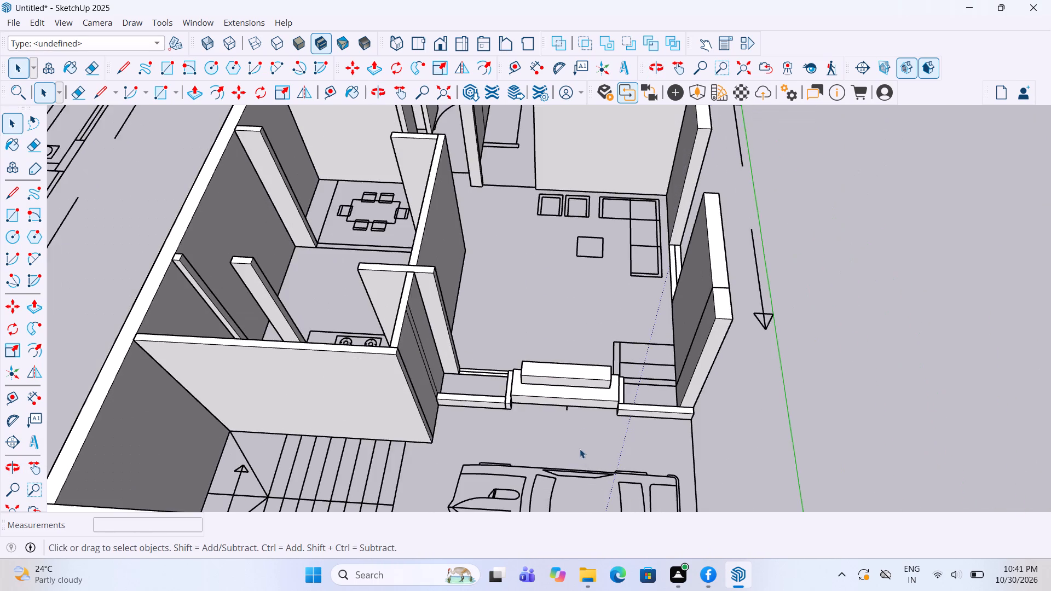
{"action": "scroll", "coordinate": [578, 384], "scroll_direction": "up", "scroll_amount": 12}
{"action": "double_click", "coordinate": [561, 401]}
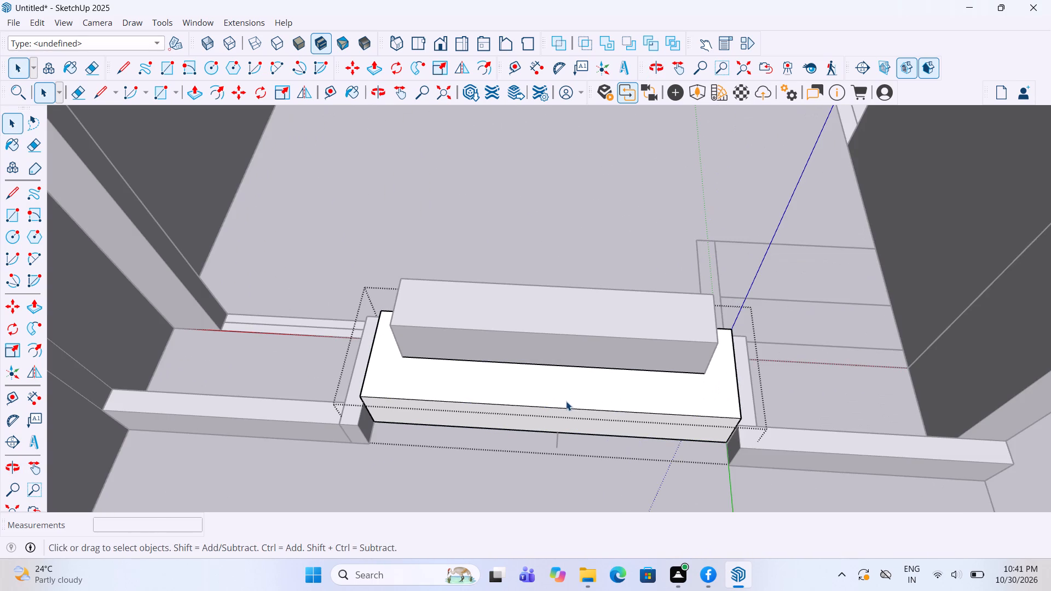
{"action": "key", "text": "p"}
{"action": "left_click", "coordinate": [560, 382]}
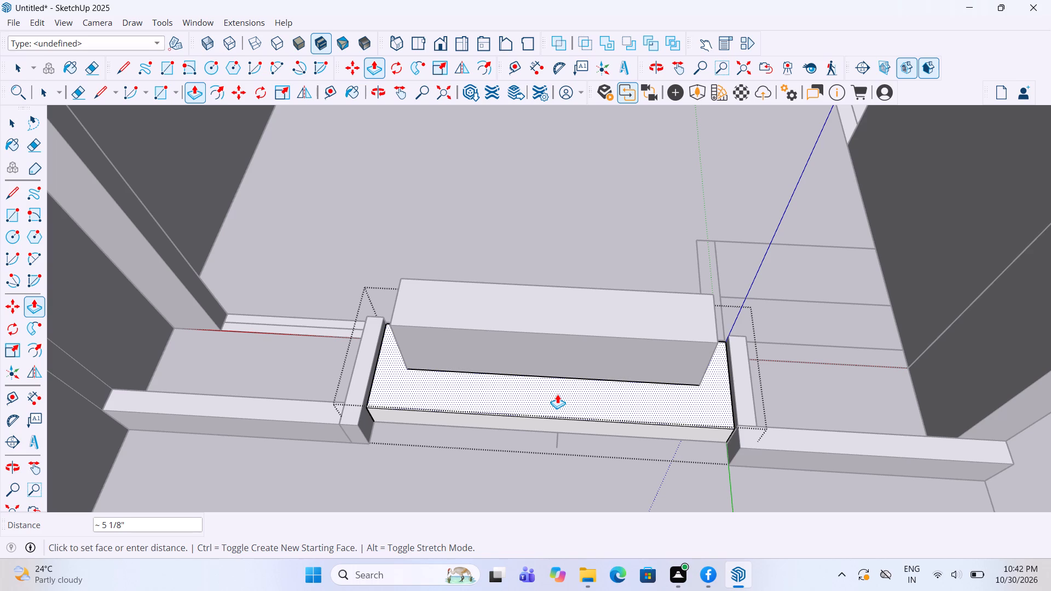
{"action": "type", "text": "2\""}
{"action": "key", "text": "Return"}
{"action": "key", "text": "space"}
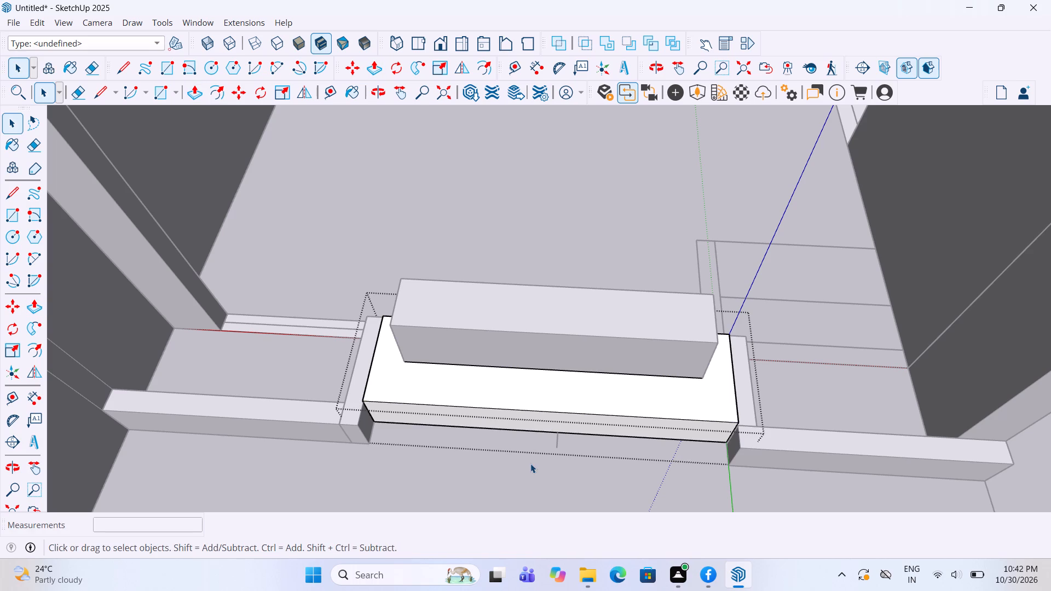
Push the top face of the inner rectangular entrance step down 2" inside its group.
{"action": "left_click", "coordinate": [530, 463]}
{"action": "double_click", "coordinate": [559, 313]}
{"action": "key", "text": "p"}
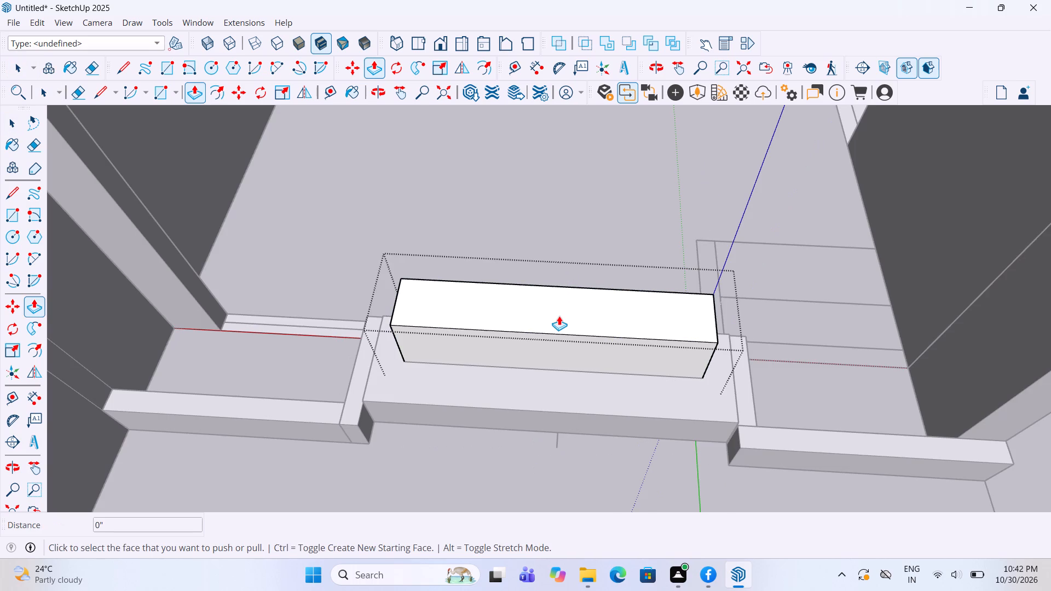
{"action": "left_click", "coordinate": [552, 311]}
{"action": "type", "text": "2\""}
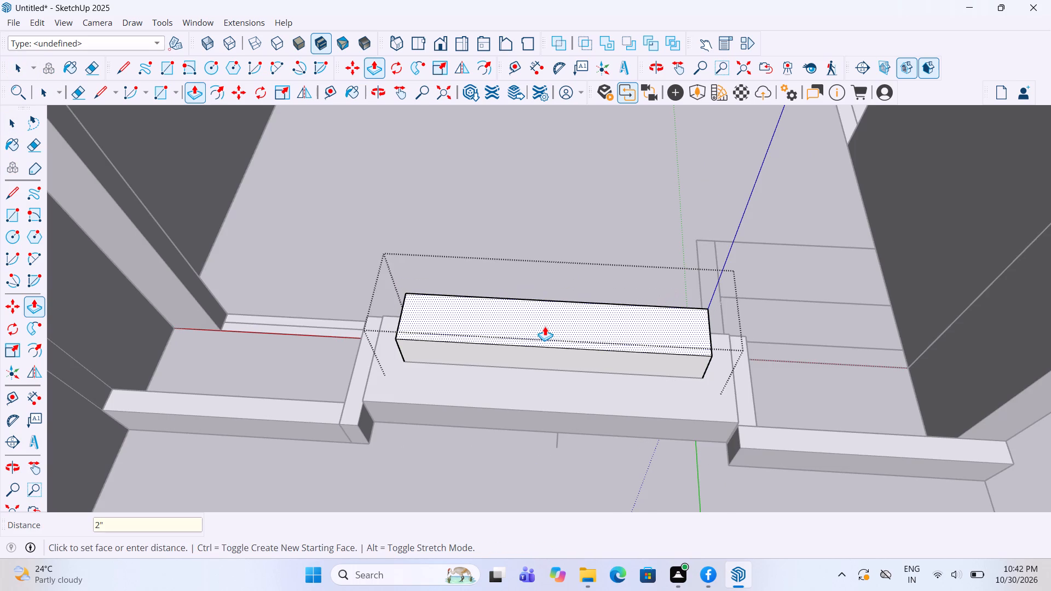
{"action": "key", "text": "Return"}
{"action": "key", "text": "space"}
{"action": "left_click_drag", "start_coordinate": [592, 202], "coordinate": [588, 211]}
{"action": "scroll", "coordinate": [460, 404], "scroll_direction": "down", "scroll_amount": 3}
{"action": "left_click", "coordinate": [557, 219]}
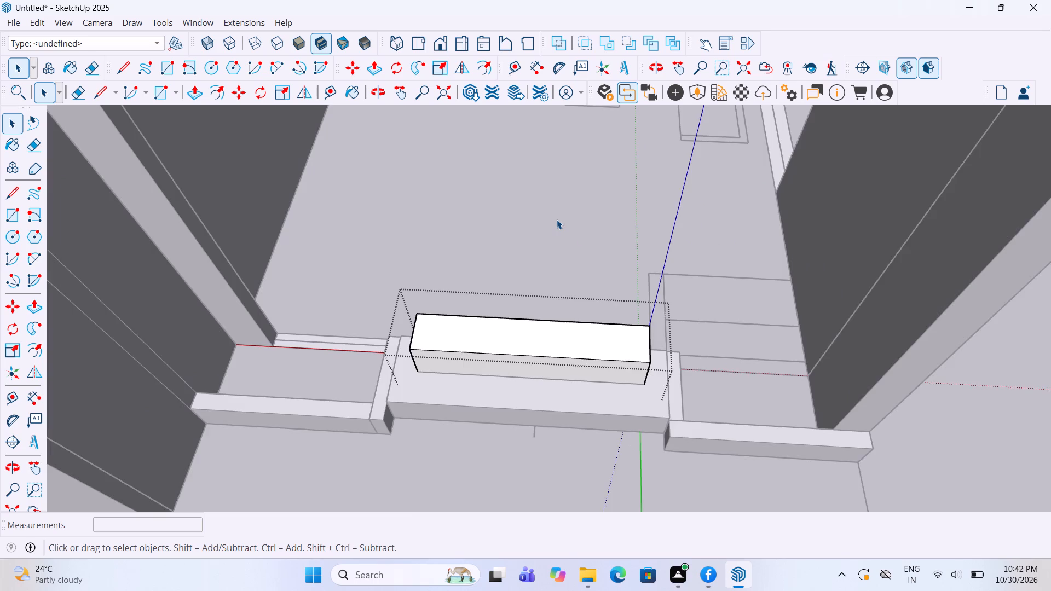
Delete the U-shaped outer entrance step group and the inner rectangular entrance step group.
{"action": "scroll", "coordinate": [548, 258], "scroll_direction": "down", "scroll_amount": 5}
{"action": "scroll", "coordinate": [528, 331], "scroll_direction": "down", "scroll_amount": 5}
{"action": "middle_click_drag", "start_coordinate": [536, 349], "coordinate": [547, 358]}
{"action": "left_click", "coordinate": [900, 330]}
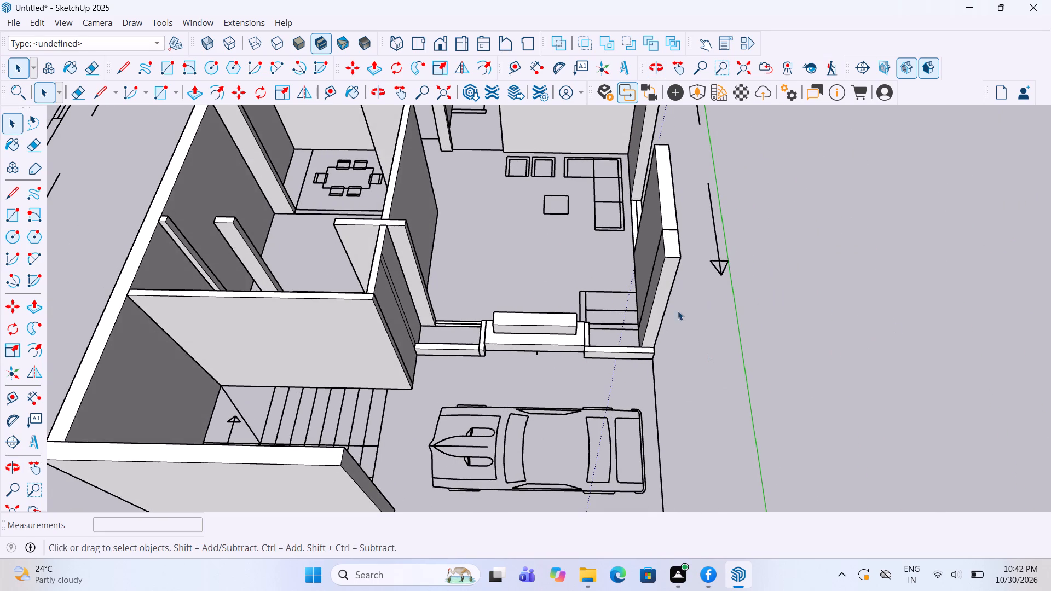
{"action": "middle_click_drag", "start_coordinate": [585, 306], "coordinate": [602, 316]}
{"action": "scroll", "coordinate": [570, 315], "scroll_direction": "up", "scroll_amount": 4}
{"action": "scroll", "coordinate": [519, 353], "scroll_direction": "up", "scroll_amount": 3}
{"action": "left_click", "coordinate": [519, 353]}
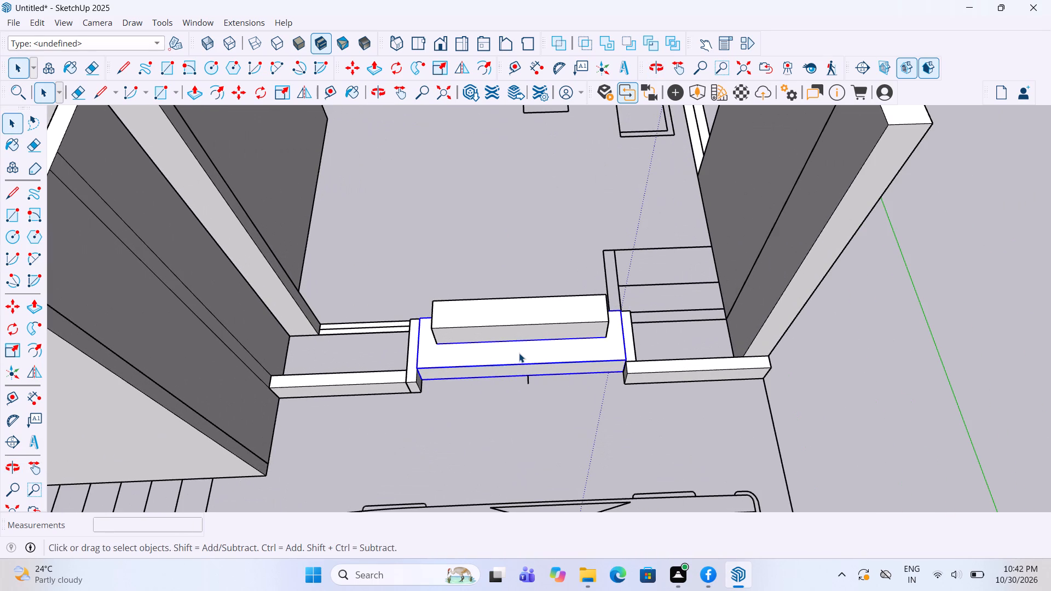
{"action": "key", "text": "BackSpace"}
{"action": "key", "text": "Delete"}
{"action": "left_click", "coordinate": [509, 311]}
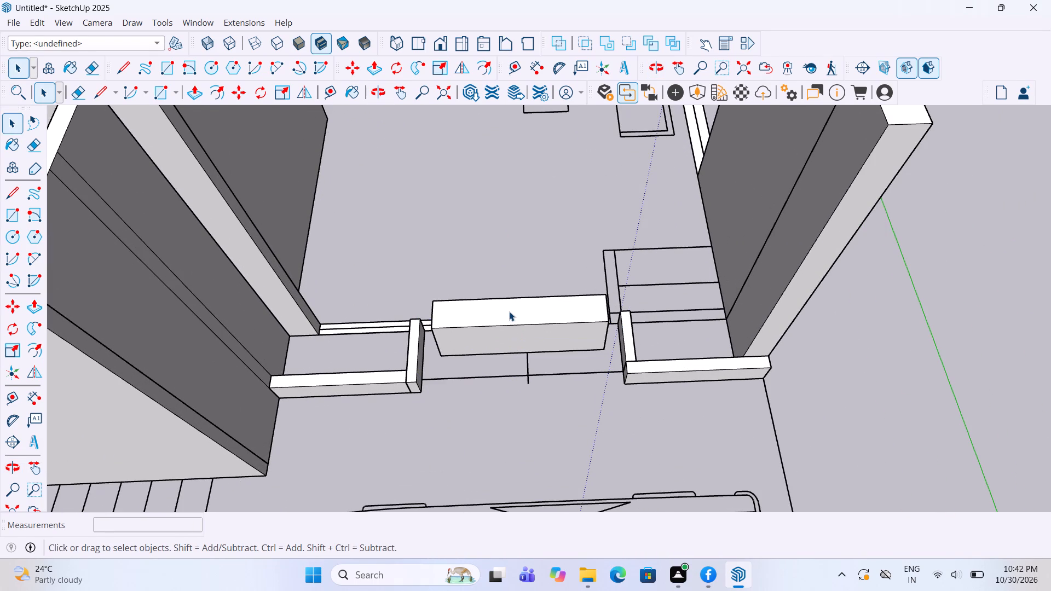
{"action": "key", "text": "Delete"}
Undo the entrance step deletions and all their push/pulls, back to the flat grouped faces.
{"action": "scroll", "coordinate": [575, 321], "scroll_direction": "down", "scroll_amount": 2}
{"action": "middle_click_drag", "start_coordinate": [570, 321], "coordinate": [556, 325]}
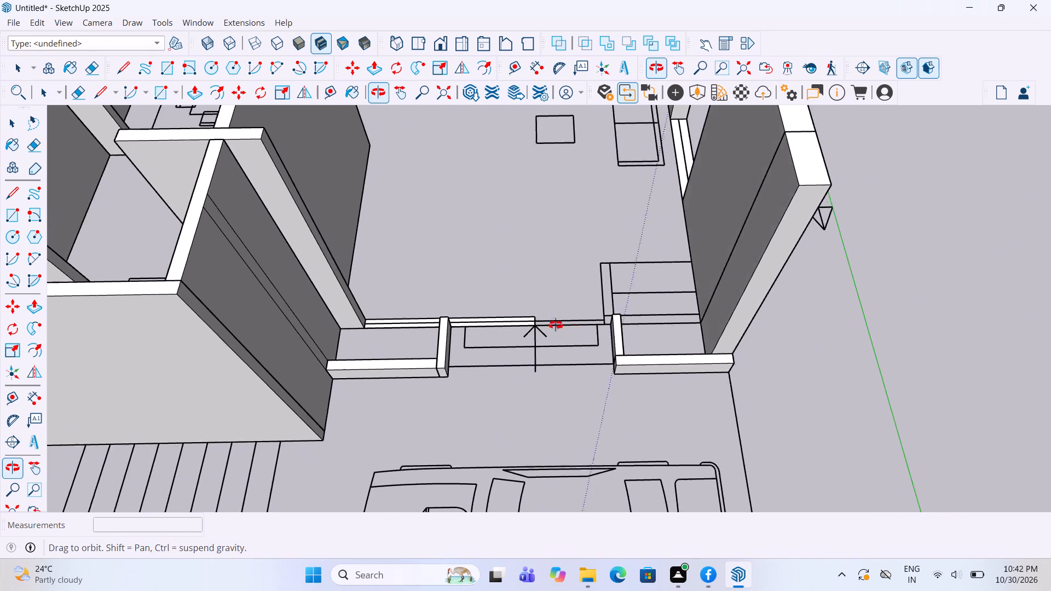
{"action": "middle_click_drag", "start_coordinate": [556, 325], "coordinate": [558, 363]}
{"action": "scroll", "coordinate": [502, 352], "scroll_direction": "up", "scroll_amount": 4}
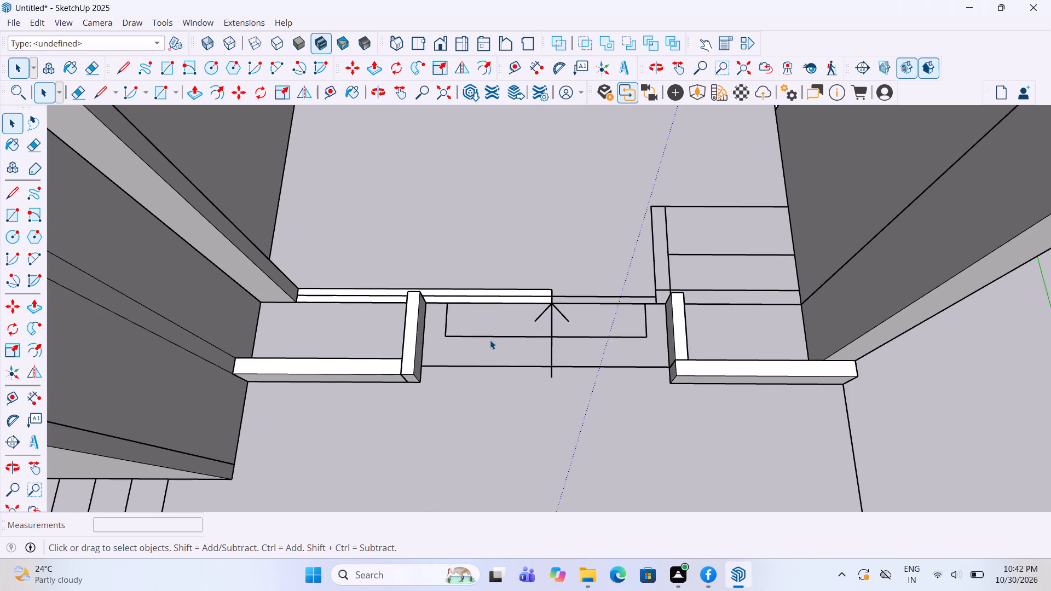
{"action": "key", "text": "ctrl+z"}
{"action": "key", "text": "ctrl+z"}
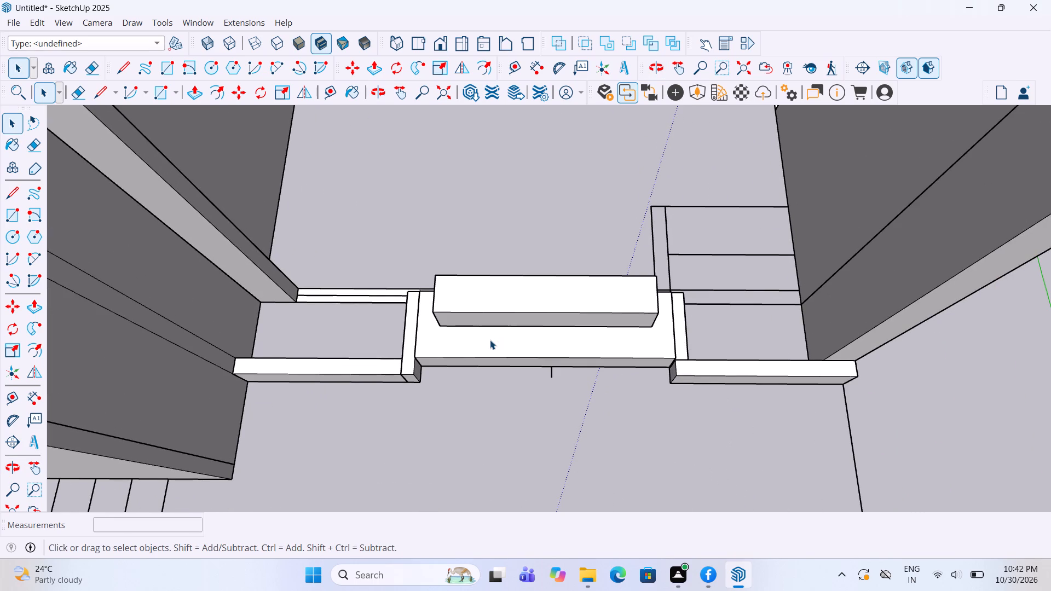
{"action": "key", "text": "ctrl+z"}
{"action": "key", "text": "ctrl+z"}
{"action": "key", "text": "ctrl+z"}
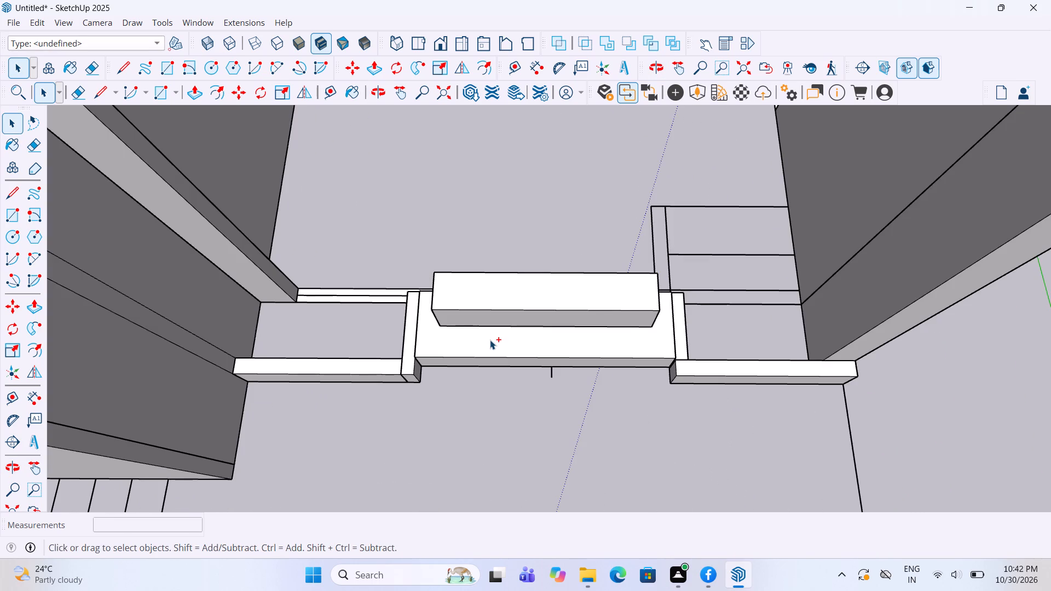
{"action": "key", "text": "ctrl+z"}
{"action": "key", "text": "ctrl+z"}
{"action": "key", "text": "ctrl+z"}
{"action": "key", "text": "ctrl+z"}
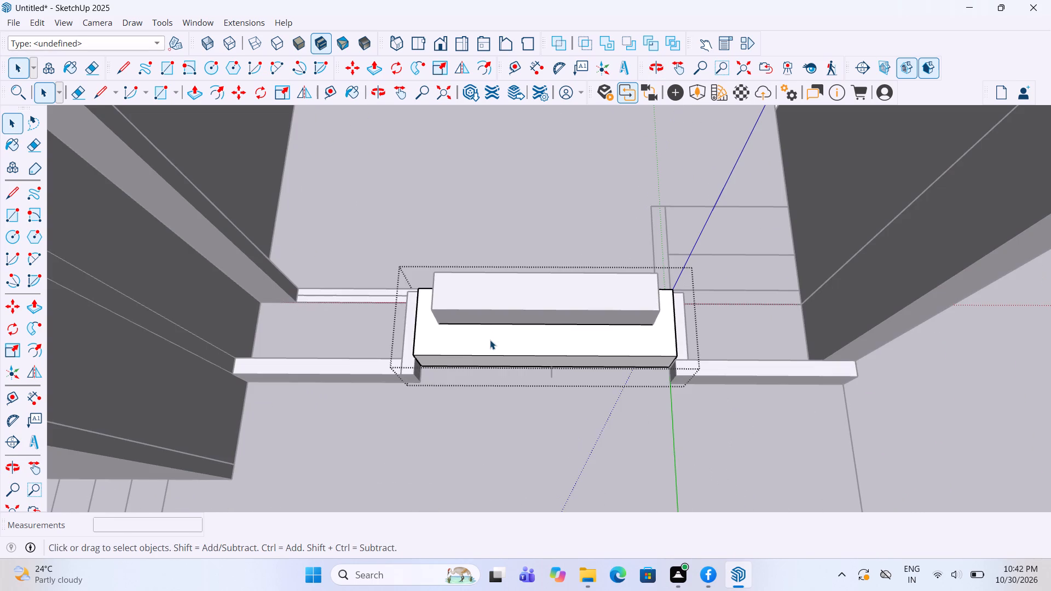
{"action": "key", "text": "ctrl+z"}
{"action": "key", "text": "ctrl+z"}
{"action": "key", "text": "ctrl+z"}
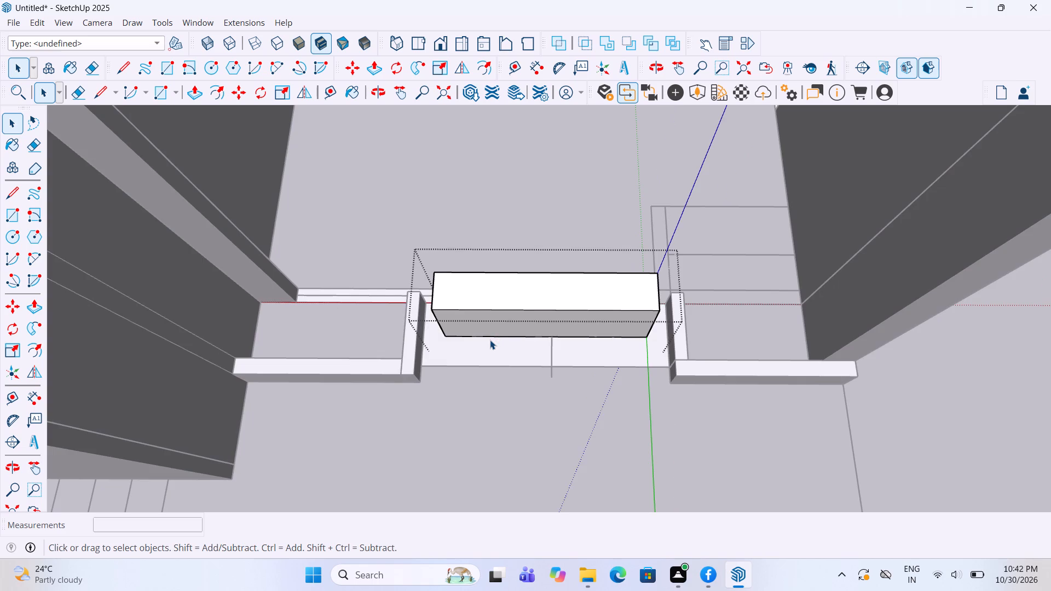
{"action": "key", "text": "ctrl+z"}
{"action": "key", "text": "space"}
{"action": "left_click", "coordinate": [495, 410]}
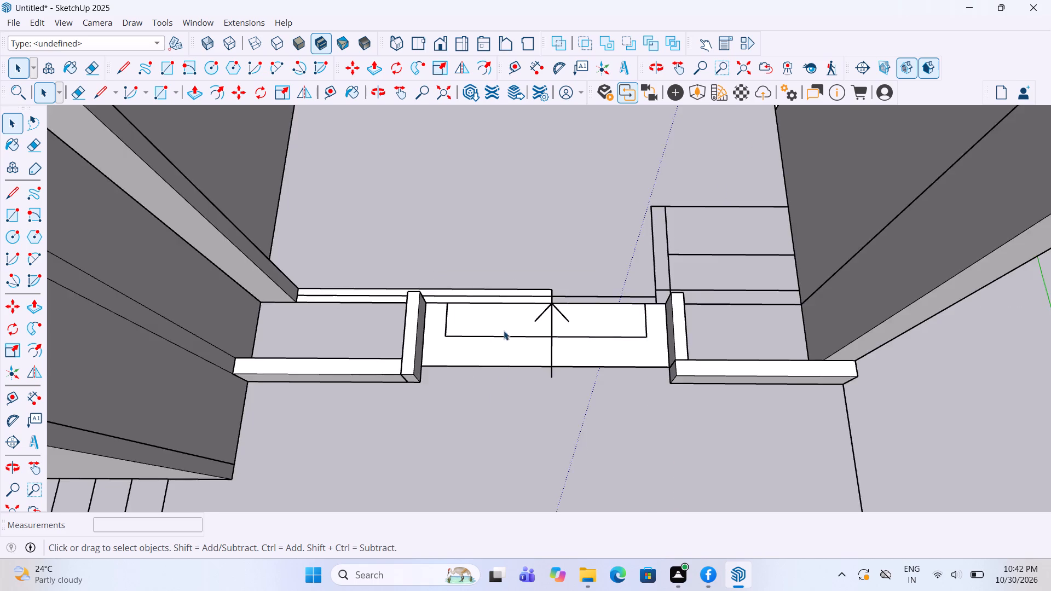
Push/pull the U-shaped outer entrance step face up about 3 9/16" inside its group.
{"action": "scroll", "coordinate": [505, 329], "scroll_direction": "down", "scroll_amount": 2}
{"action": "middle_click_drag", "start_coordinate": [503, 329], "coordinate": [495, 329]}
{"action": "scroll", "coordinate": [495, 329], "scroll_direction": "up", "scroll_amount": 6}
{"action": "key", "text": "p"}
{"action": "key", "text": "space"}
{"action": "double_click", "coordinate": [493, 355]}
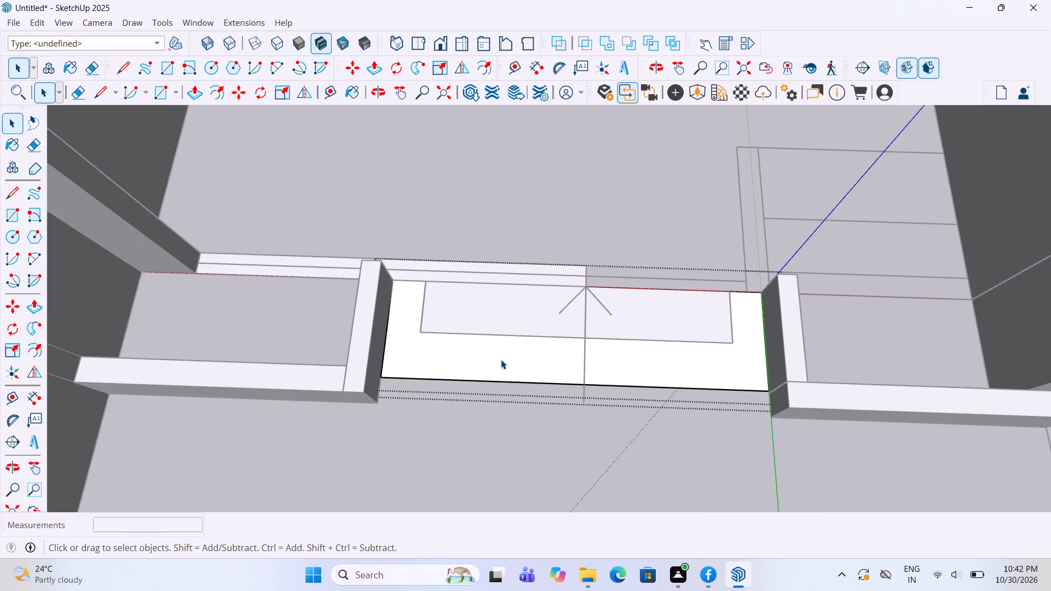
{"action": "key", "text": "p"}
{"action": "left_click", "coordinate": [502, 359]}
{"action": "left_click", "coordinate": [505, 353]}
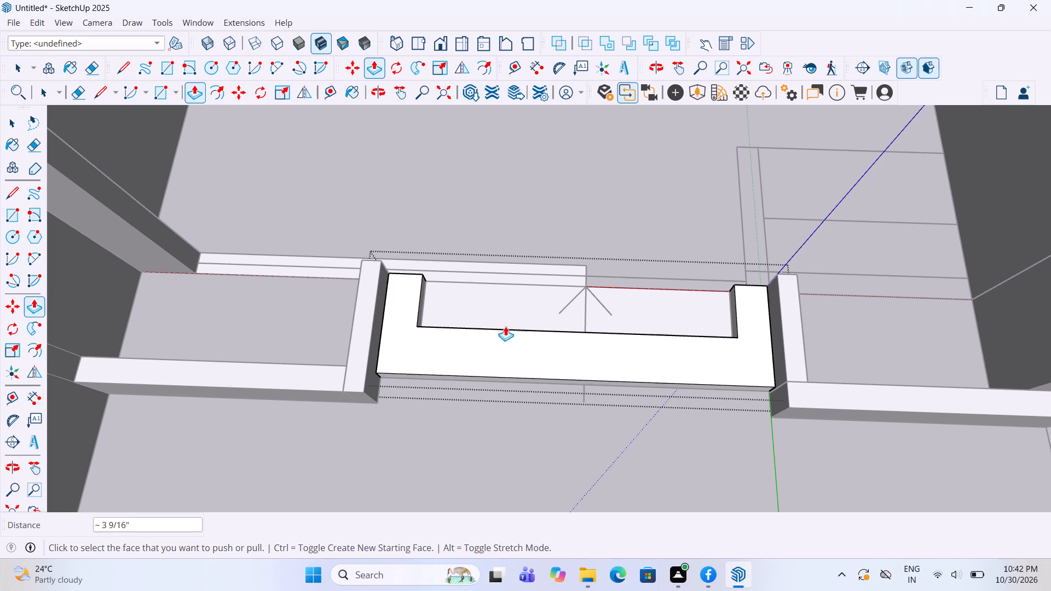
{"action": "key", "text": "space"}
Push/pull the inner rectangular entrance step face up about 7 1/16" inside its group.
{"action": "double_click", "coordinate": [509, 309]}
{"action": "key", "text": "p"}
{"action": "left_click", "coordinate": [509, 309]}
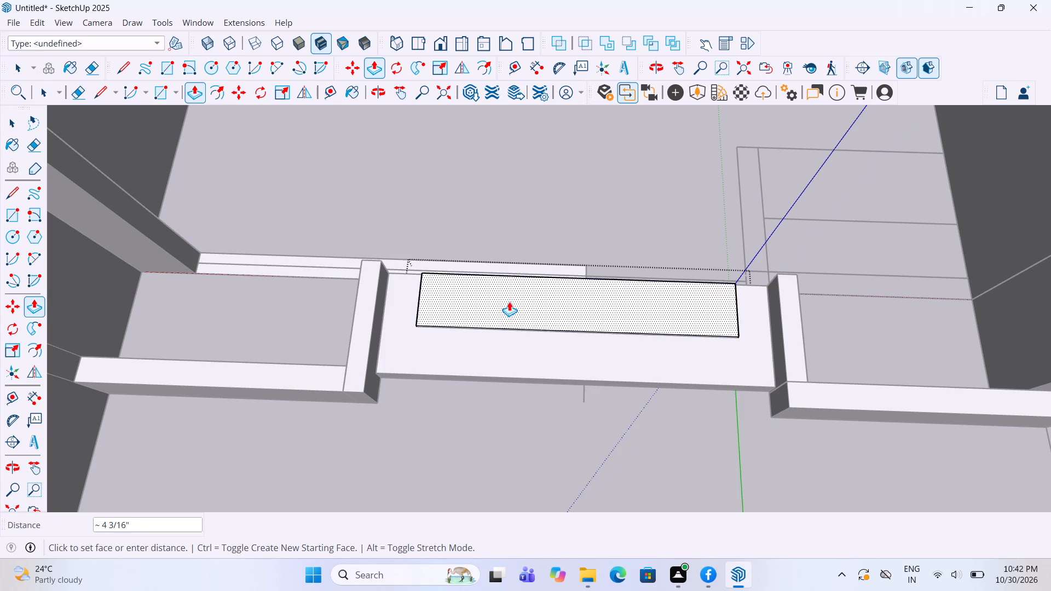
{"action": "left_click", "coordinate": [509, 296]}
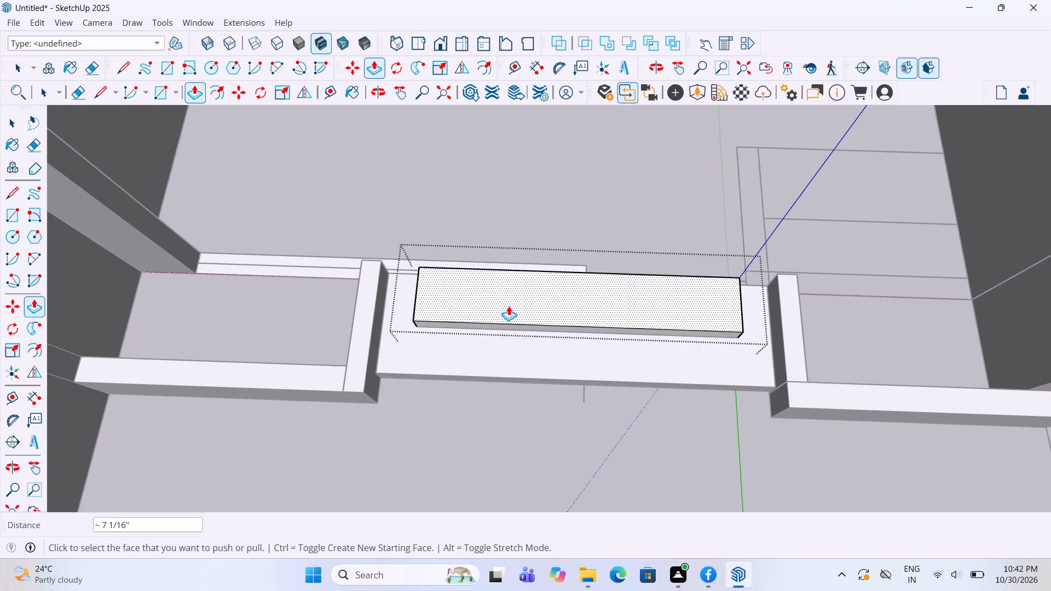
{"action": "key", "text": "space"}
{"action": "left_click", "coordinate": [510, 406]}
Examine the ground floor model from several sides, including the entrance, parking area and outer walls.
{"action": "scroll", "coordinate": [498, 331], "scroll_direction": "down", "scroll_amount": 15}
{"action": "middle_click_drag", "start_coordinate": [503, 326], "coordinate": [506, 326]}
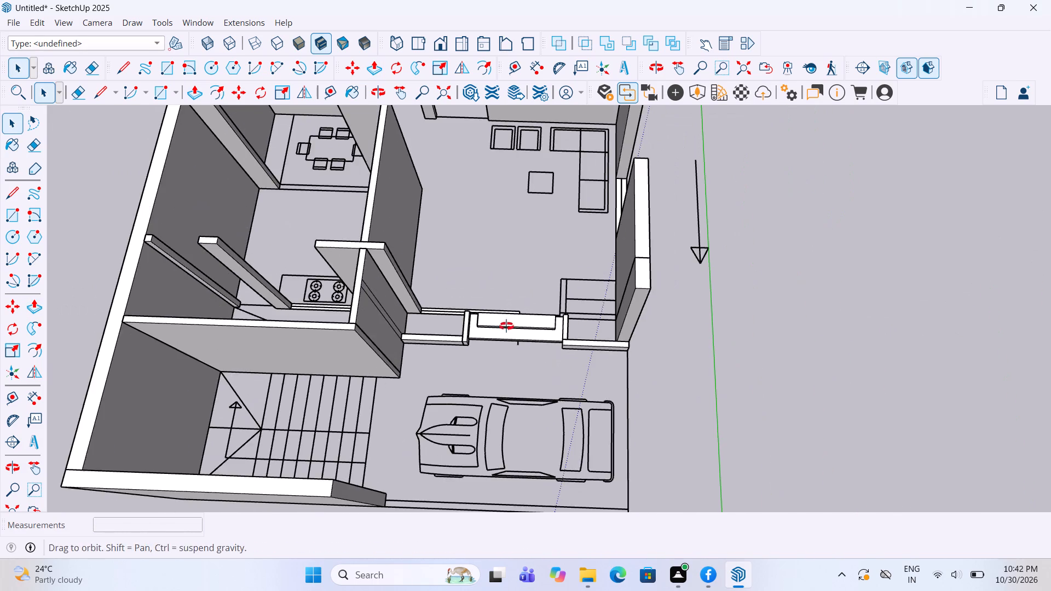
{"action": "middle_click_drag", "start_coordinate": [506, 326], "coordinate": [520, 332]}
{"action": "scroll", "coordinate": [488, 303], "scroll_direction": "down", "scroll_amount": 5}
{"action": "middle_click_drag", "start_coordinate": [483, 299], "coordinate": [419, 331]}
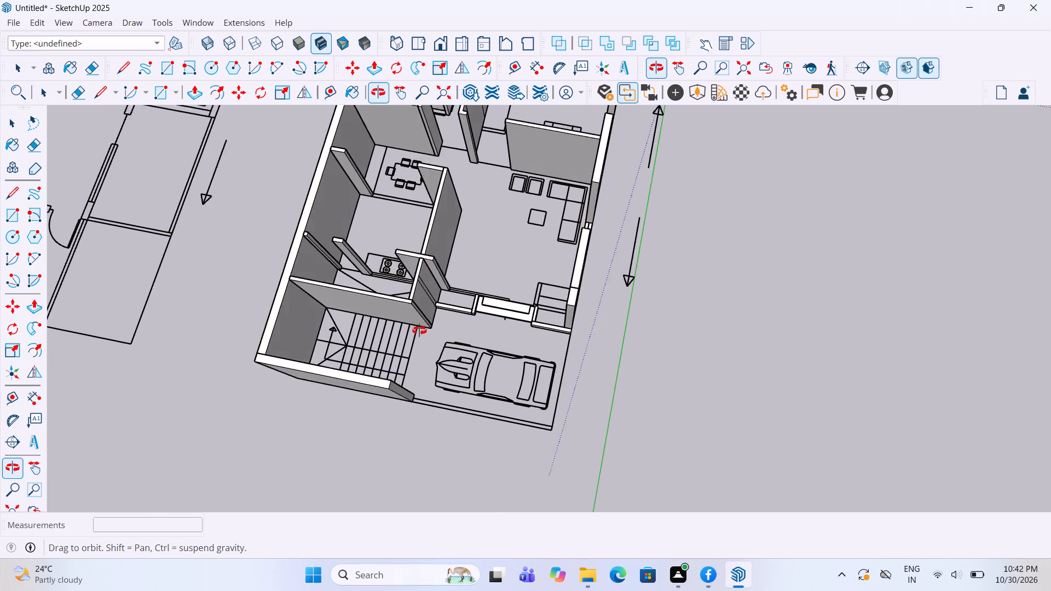
{"action": "middle_click_drag", "start_coordinate": [419, 331], "coordinate": [415, 341]}
{"action": "scroll", "coordinate": [412, 339], "scroll_direction": "down", "scroll_amount": 4}
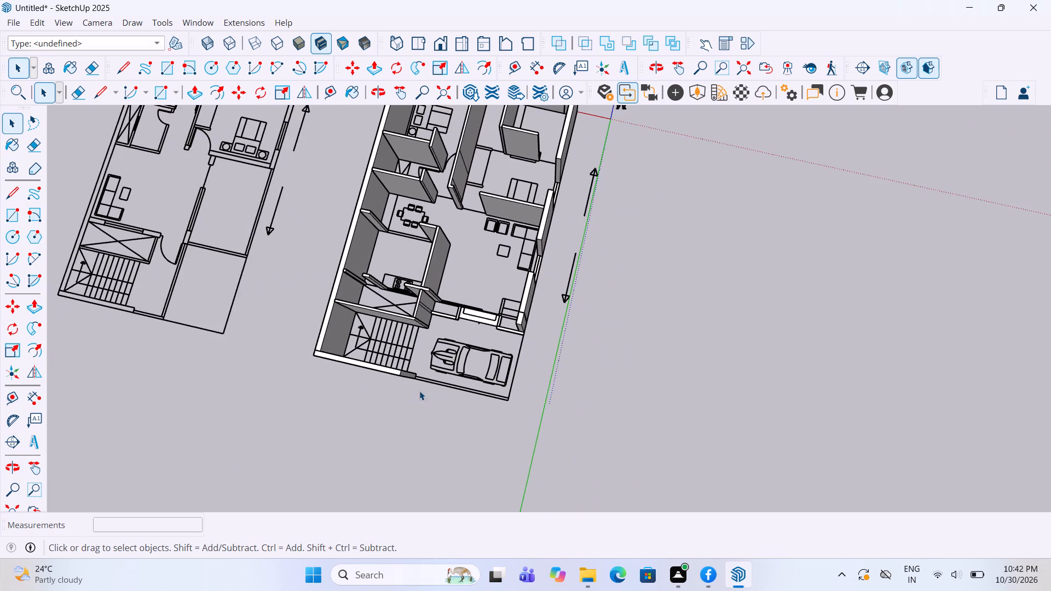
{"action": "scroll", "coordinate": [419, 391], "scroll_direction": "up", "scroll_amount": 14}
{"action": "middle_click_drag", "start_coordinate": [425, 379], "coordinate": [498, 253]}
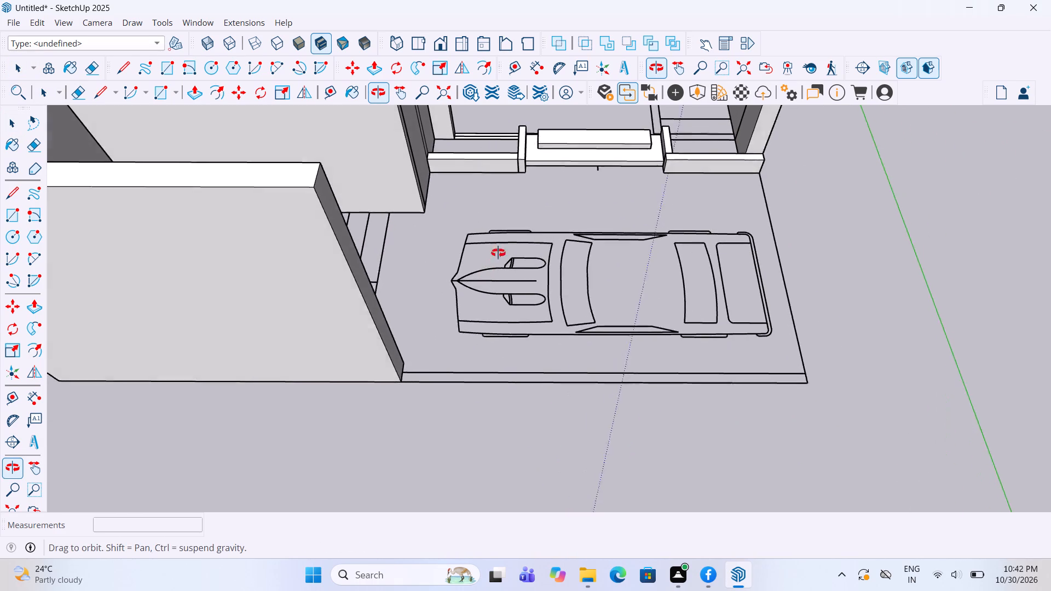
{"action": "middle_click_drag", "start_coordinate": [498, 253], "coordinate": [470, 269]}
{"action": "scroll", "coordinate": [470, 221], "scroll_direction": "up", "scroll_amount": 1}
{"action": "middle_click_drag", "start_coordinate": [470, 272], "coordinate": [470, 282]}
{"action": "scroll", "coordinate": [463, 311], "scroll_direction": "down", "scroll_amount": 6}
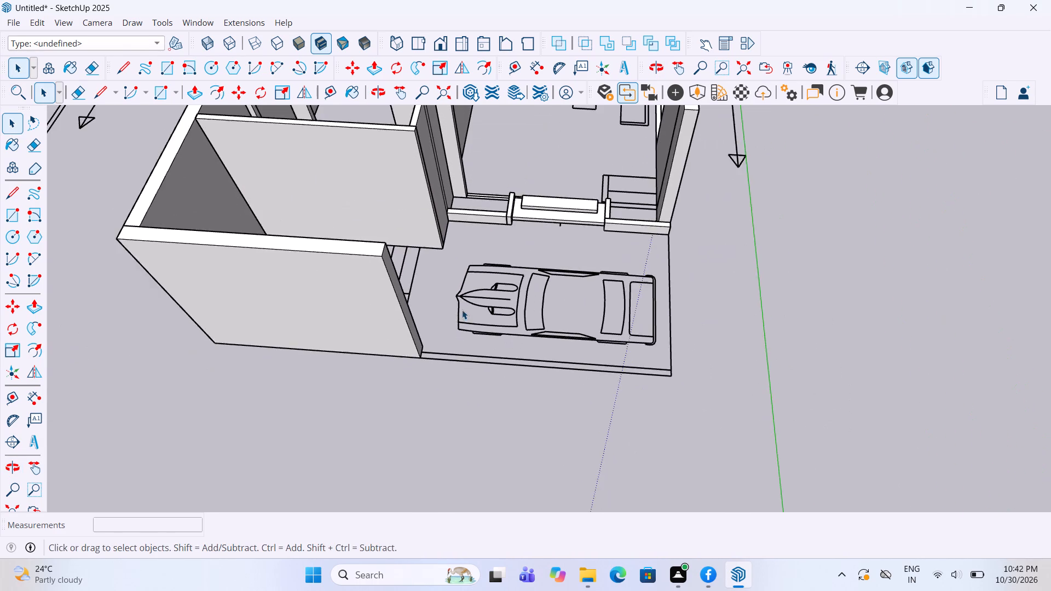
{"action": "scroll", "coordinate": [461, 323], "scroll_direction": "down", "scroll_amount": 4}
{"action": "middle_click_drag", "start_coordinate": [467, 335], "coordinate": [458, 390]}
{"action": "scroll", "coordinate": [424, 354], "scroll_direction": "down", "scroll_amount": 5}
{"action": "middle_click", "coordinate": [632, 318]}
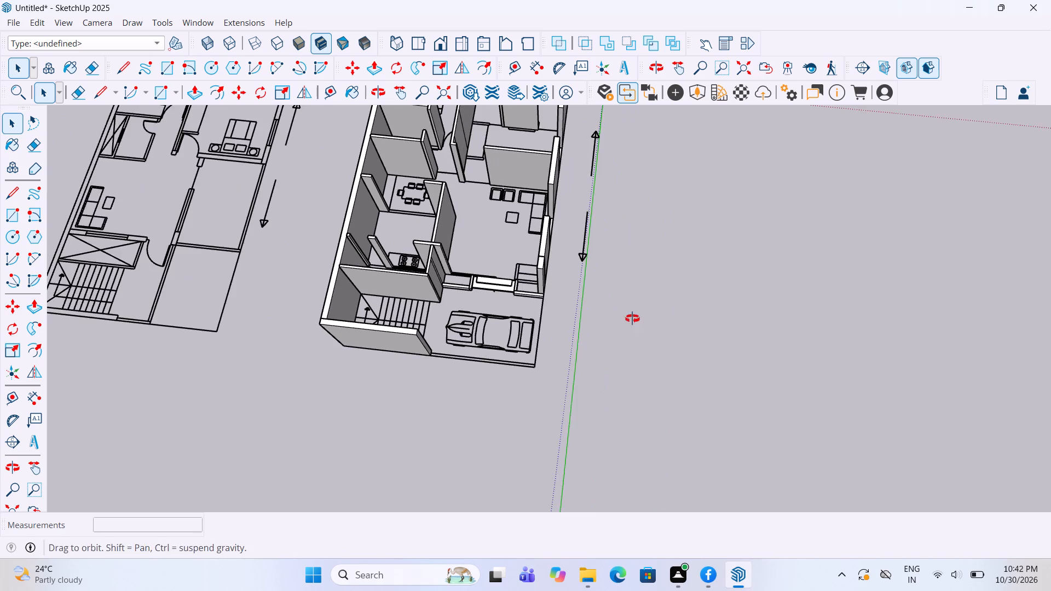
{"action": "scroll", "coordinate": [514, 336], "scroll_direction": "down", "scroll_amount": 12}
{"action": "middle_click_drag", "start_coordinate": [527, 328], "coordinate": [543, 283]}
{"action": "middle_click", "coordinate": [543, 283]}
{"action": "scroll", "coordinate": [543, 283], "scroll_direction": "up", "scroll_amount": 2}
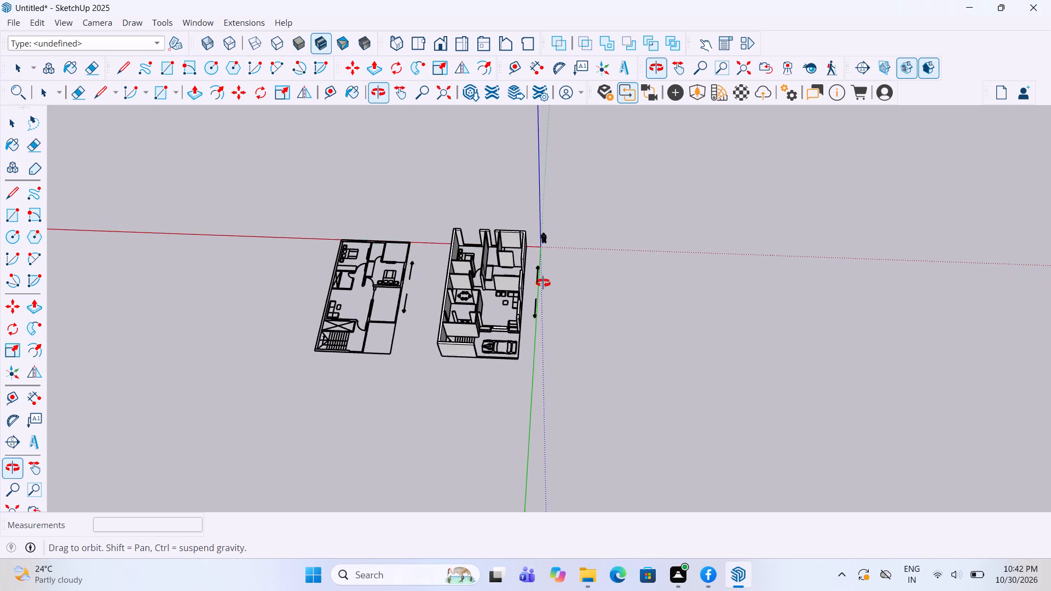
{"action": "scroll", "coordinate": [543, 283], "scroll_direction": "up", "scroll_amount": 3}
{"action": "middle_click_drag", "start_coordinate": [297, 297], "coordinate": [951, 252]}
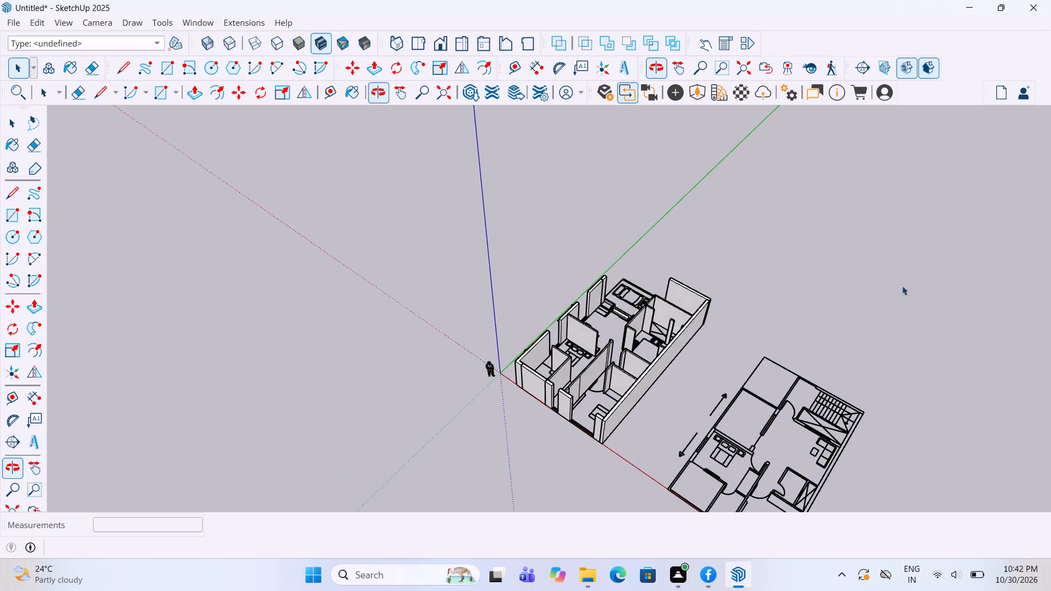
{"action": "scroll", "coordinate": [544, 399], "scroll_direction": "up", "scroll_amount": 4}
{"action": "middle_click_drag", "start_coordinate": [571, 402], "coordinate": [738, 420]}
{"action": "middle_click_drag", "start_coordinate": [330, 362], "coordinate": [662, 410]}
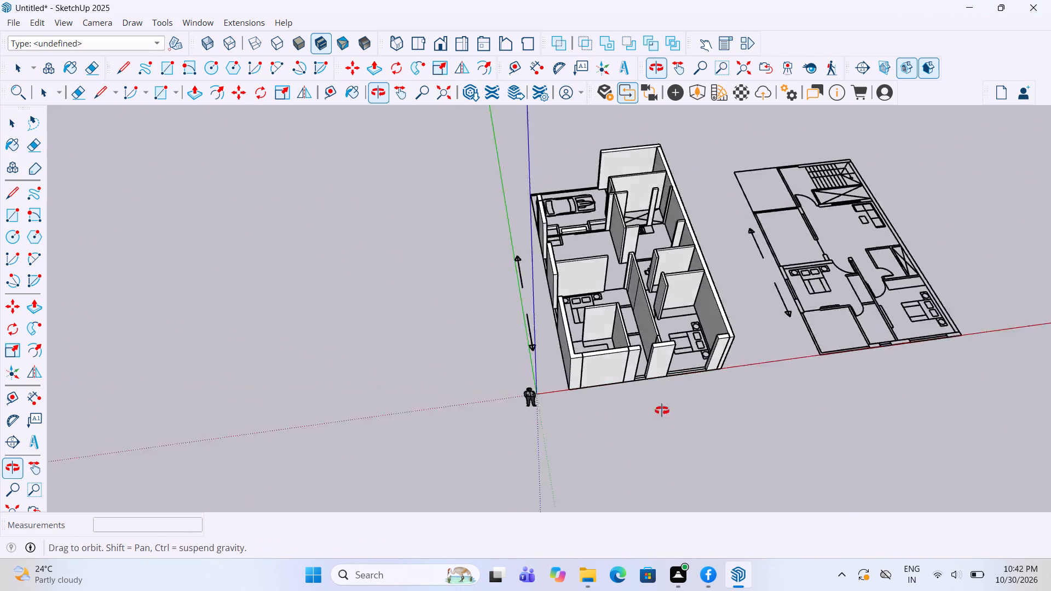
{"action": "middle_click_drag", "start_coordinate": [662, 410], "coordinate": [1048, 308]}
{"action": "middle_click_drag", "start_coordinate": [555, 302], "coordinate": [624, 346]}
{"action": "scroll", "coordinate": [611, 237], "scroll_direction": "up", "scroll_amount": 3}
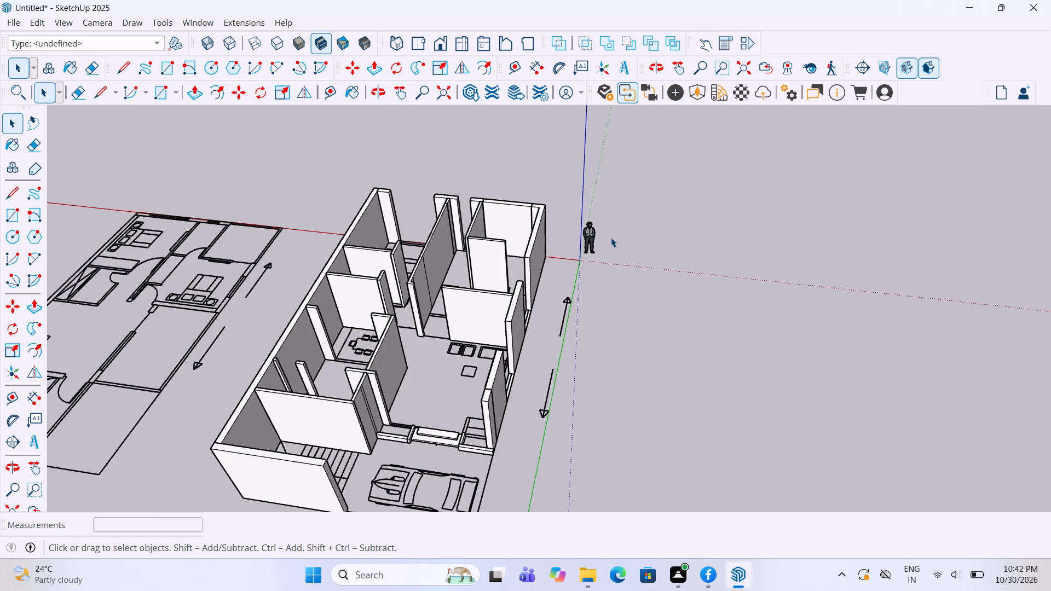
{"action": "scroll", "coordinate": [611, 237], "scroll_direction": "up", "scroll_amount": 1}
{"action": "scroll", "coordinate": [611, 237], "scroll_direction": "down", "scroll_amount": 5}
{"action": "middle_click_drag", "start_coordinate": [611, 237], "coordinate": [612, 305]}
{"action": "middle_click_drag", "start_coordinate": [564, 337], "coordinate": [396, 350]}
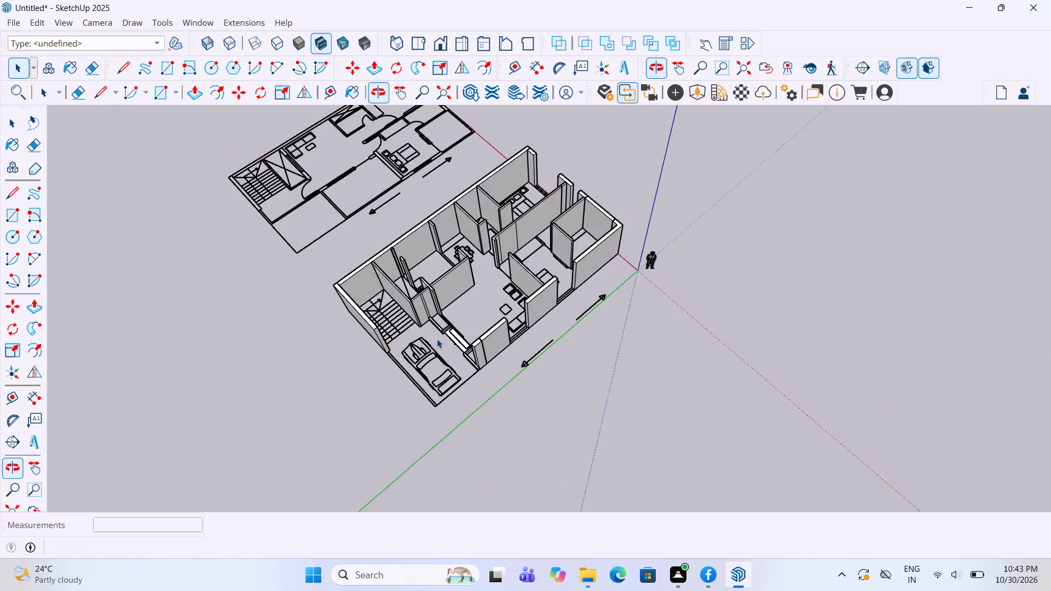
Push/pull the flat strip in the side-wall opening beside the L-shaped sofa up 10', level with the adjoining wall tops.
{"action": "scroll", "coordinate": [513, 322], "scroll_direction": "up", "scroll_amount": 19}
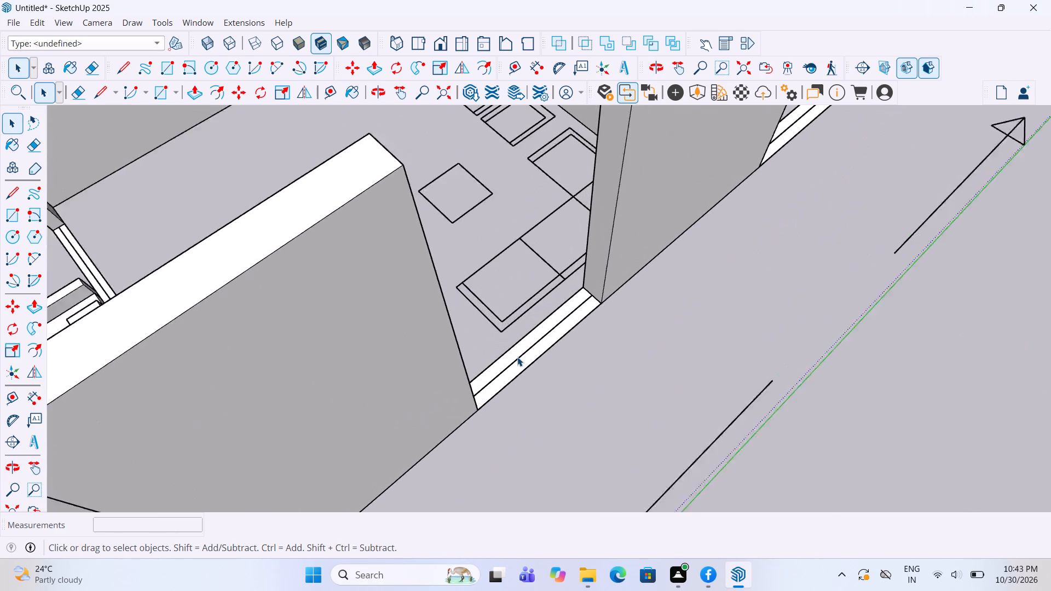
{"action": "scroll", "coordinate": [517, 357], "scroll_direction": "up", "scroll_amount": 2}
{"action": "left_click", "coordinate": [514, 370]}
{"action": "double_click", "coordinate": [514, 370]}
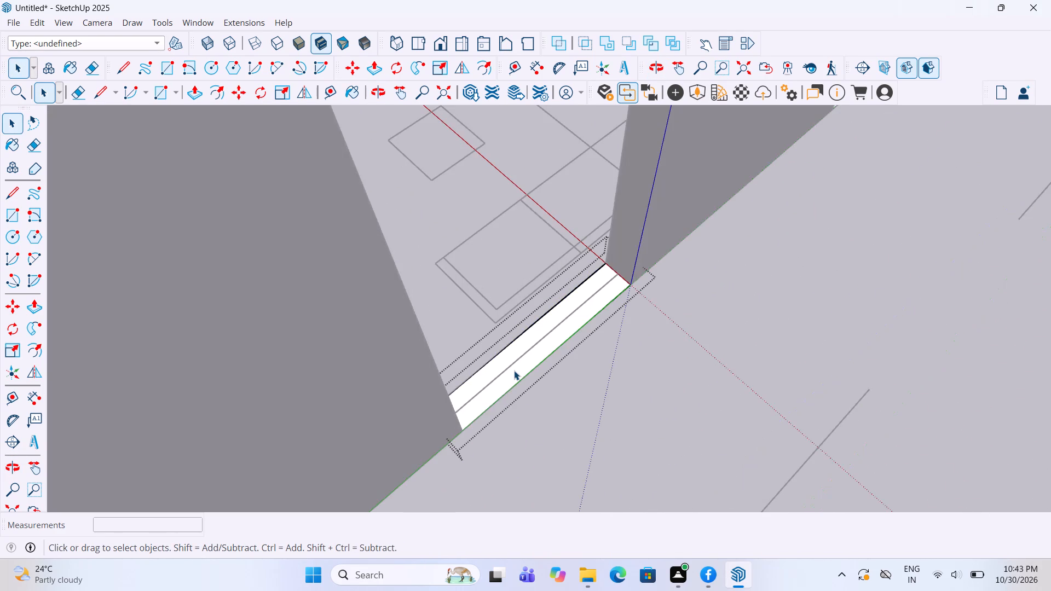
{"action": "key", "text": "p"}
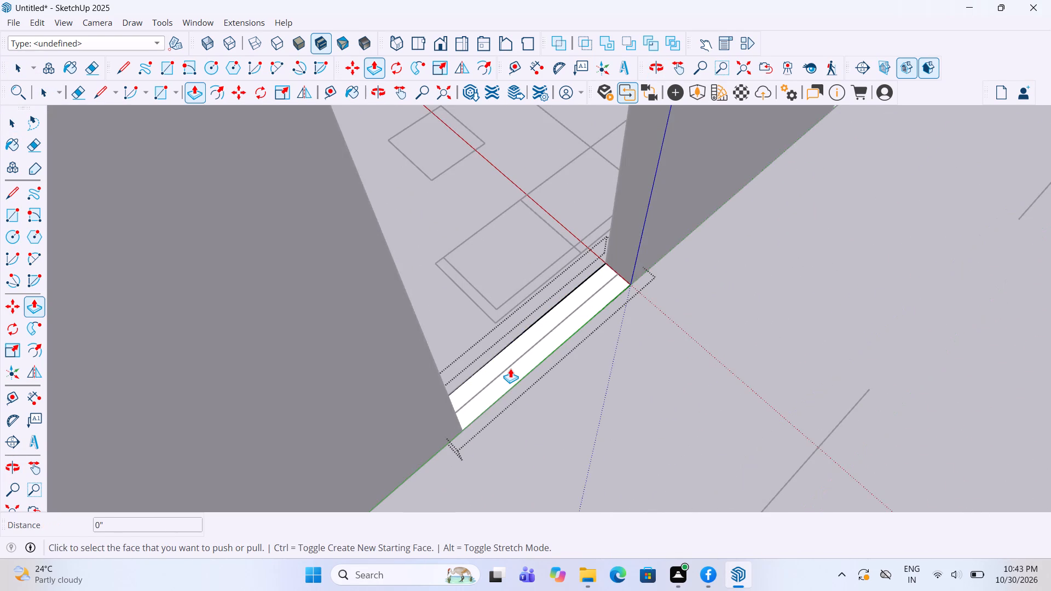
{"action": "left_click", "coordinate": [521, 356]}
{"action": "scroll", "coordinate": [521, 353], "scroll_direction": "down", "scroll_amount": 8}
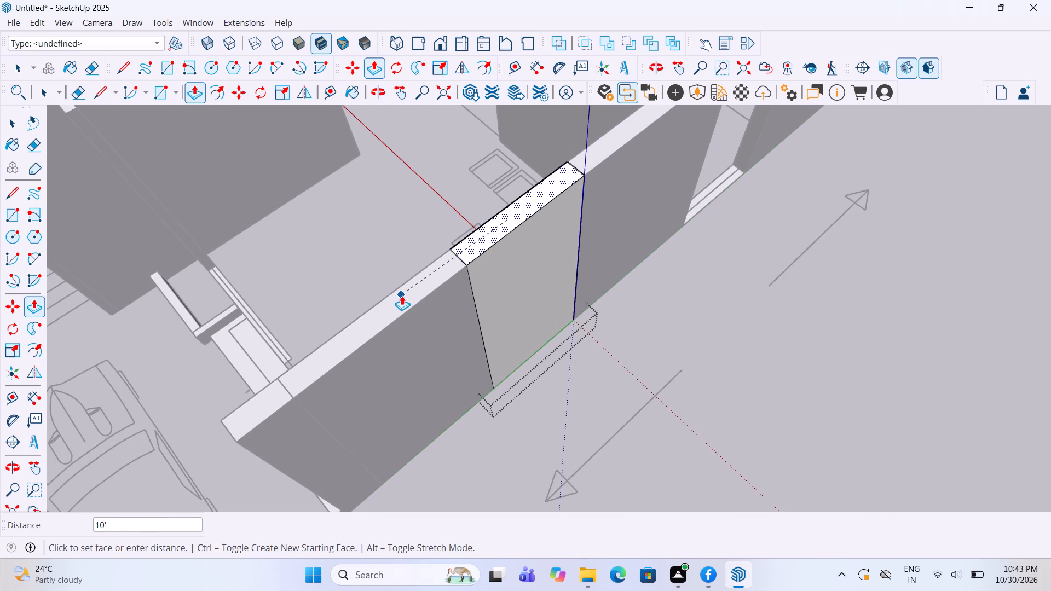
{"action": "left_click", "coordinate": [402, 296]}
{"action": "key", "text": "space"}
{"action": "left_click", "coordinate": [535, 392]}
Examine the side wall around the filled opening beside the sofa from above and outside.
{"action": "middle_click_drag", "start_coordinate": [524, 265], "coordinate": [666, 367]}
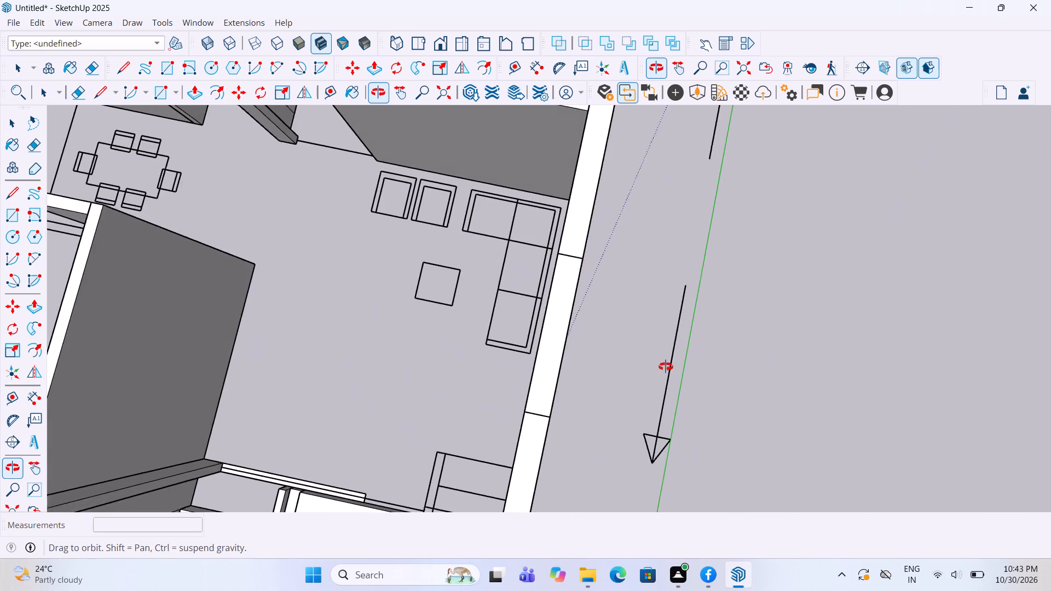
{"action": "middle_click_drag", "start_coordinate": [666, 367], "coordinate": [392, 276]}
{"action": "scroll", "coordinate": [553, 282], "scroll_direction": "up", "scroll_amount": 2}
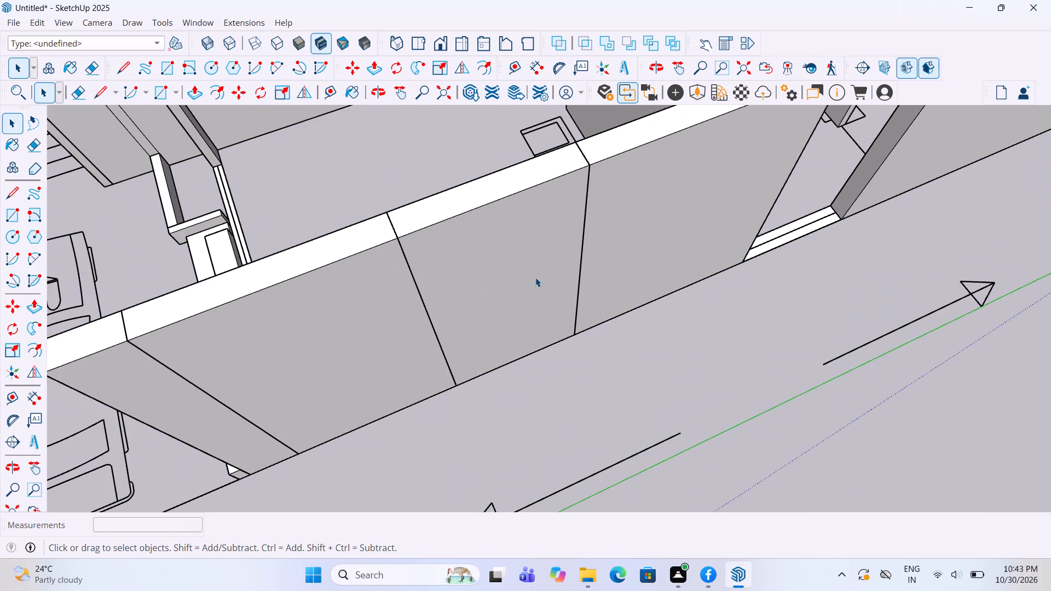
{"action": "middle_click_drag", "start_coordinate": [528, 274], "coordinate": [442, 212]}
{"action": "scroll", "coordinate": [443, 432], "scroll_direction": "down", "scroll_amount": 5}
{"action": "middle_click_drag", "start_coordinate": [444, 434], "coordinate": [441, 369]}
{"action": "scroll", "coordinate": [471, 107], "scroll_direction": "up", "scroll_amount": 2}
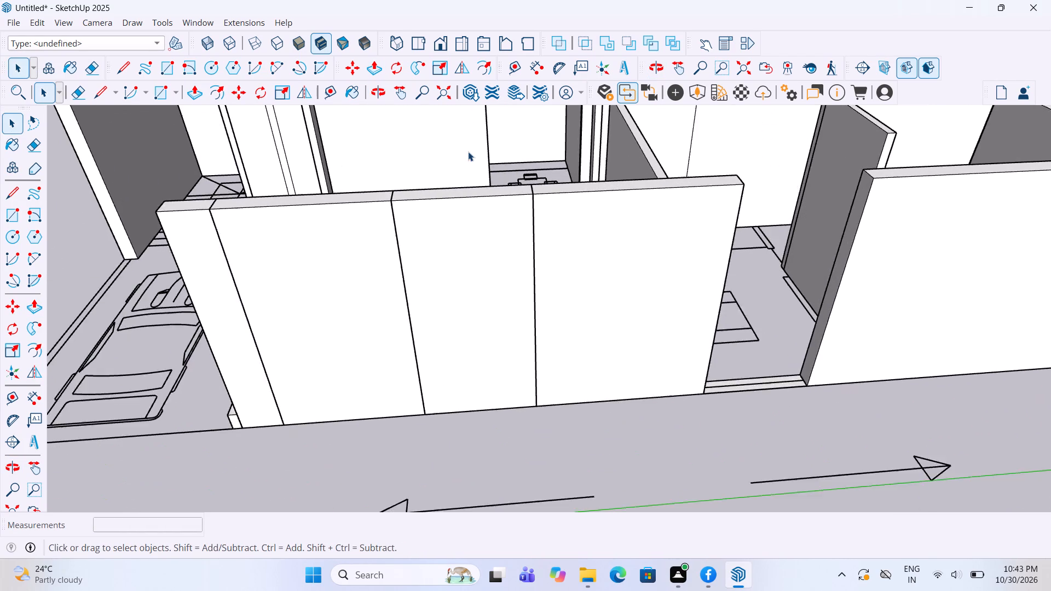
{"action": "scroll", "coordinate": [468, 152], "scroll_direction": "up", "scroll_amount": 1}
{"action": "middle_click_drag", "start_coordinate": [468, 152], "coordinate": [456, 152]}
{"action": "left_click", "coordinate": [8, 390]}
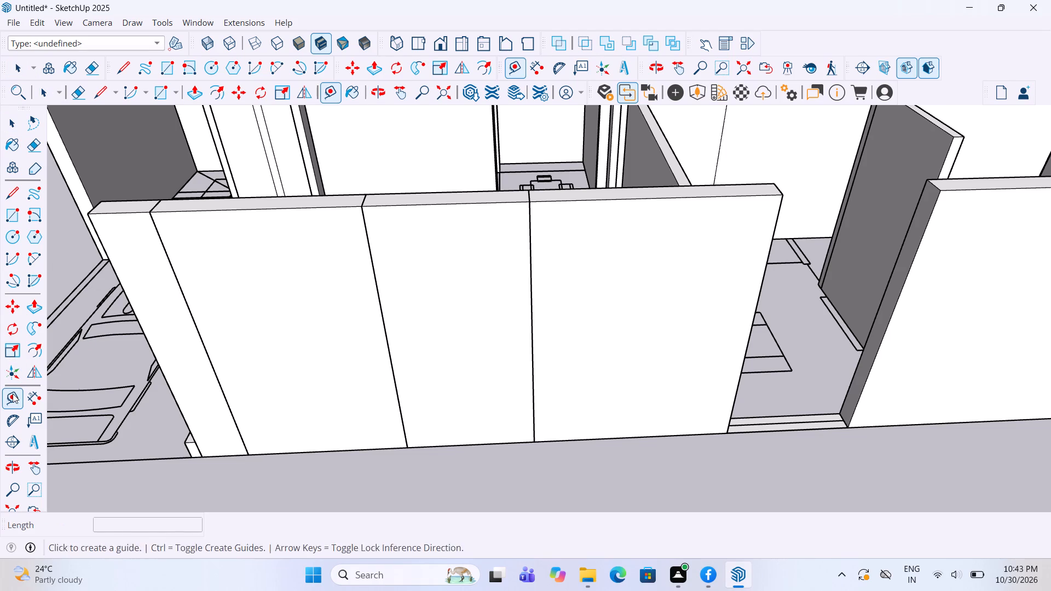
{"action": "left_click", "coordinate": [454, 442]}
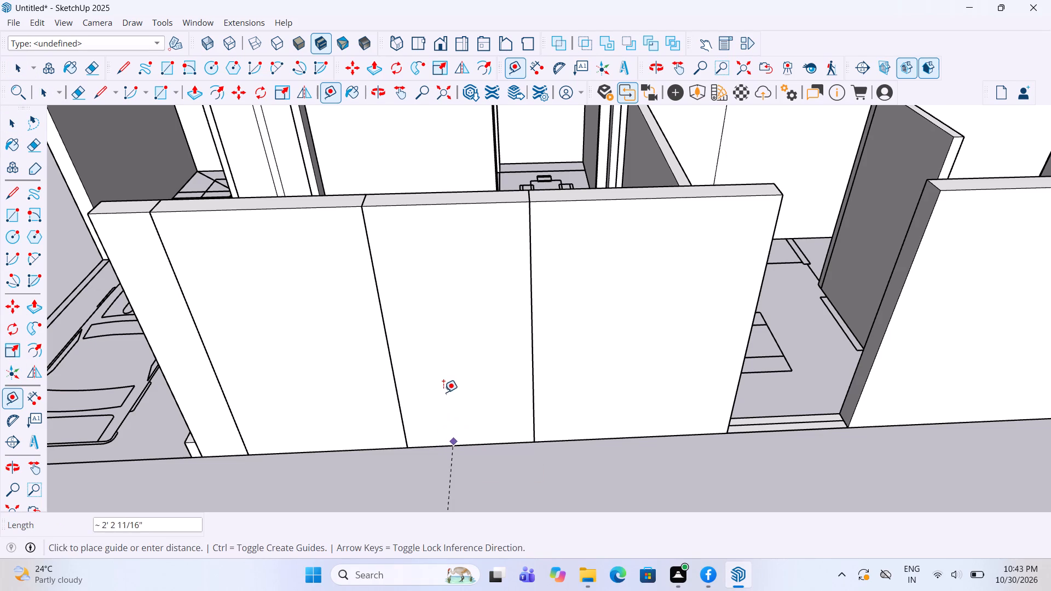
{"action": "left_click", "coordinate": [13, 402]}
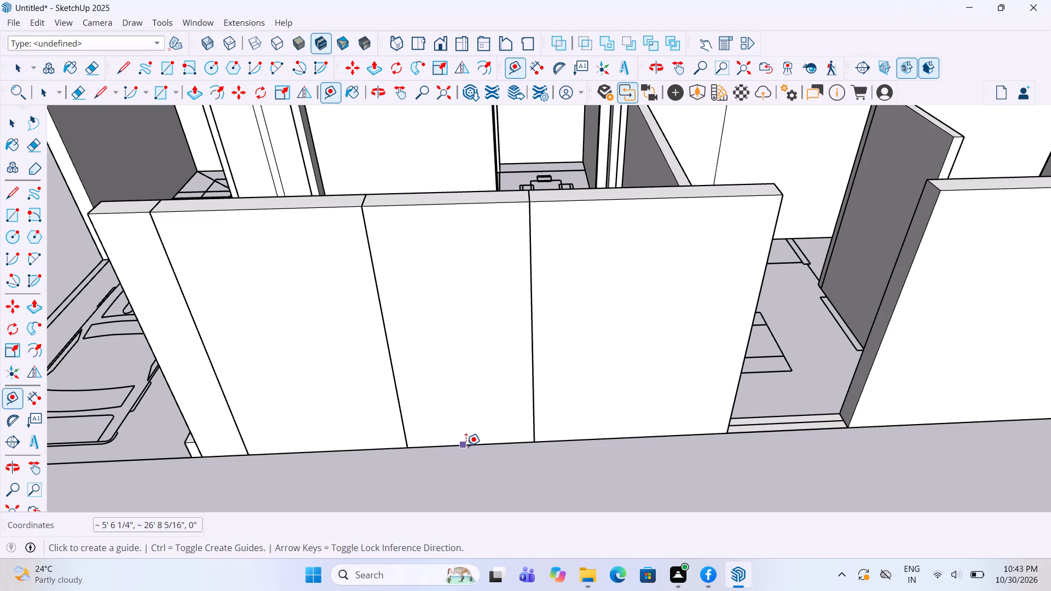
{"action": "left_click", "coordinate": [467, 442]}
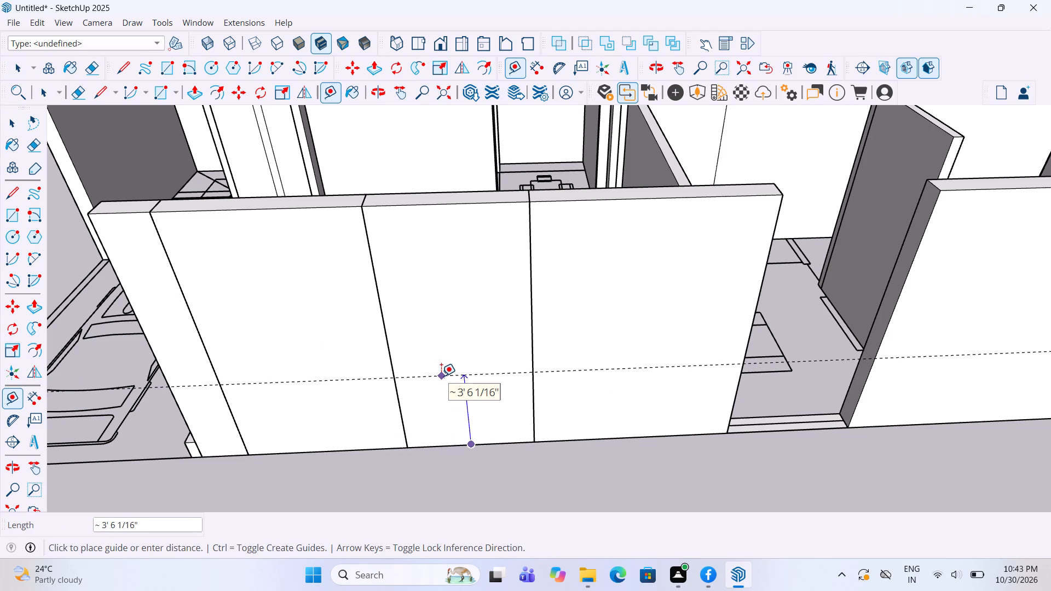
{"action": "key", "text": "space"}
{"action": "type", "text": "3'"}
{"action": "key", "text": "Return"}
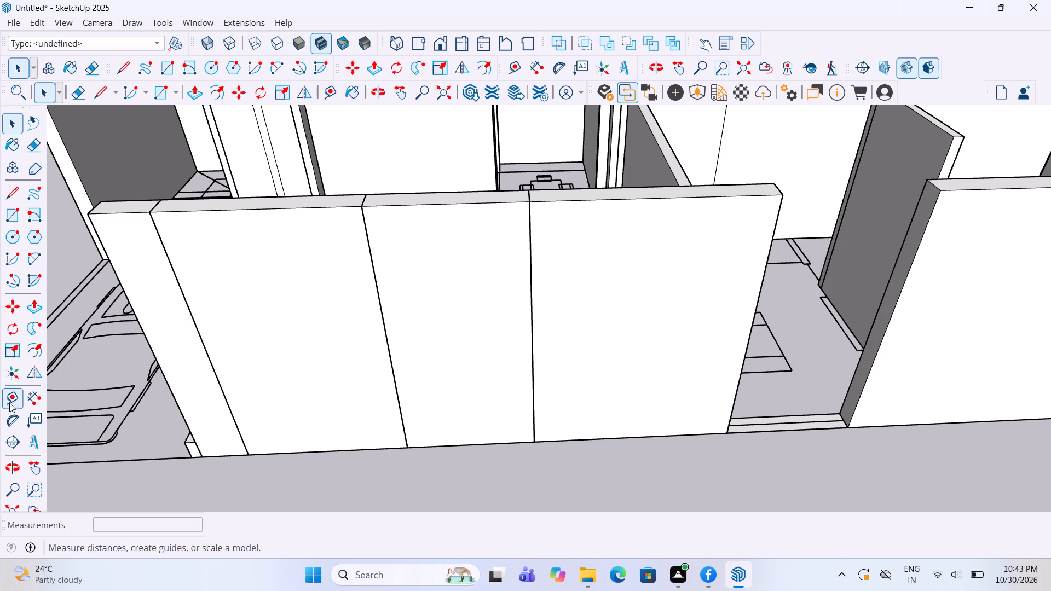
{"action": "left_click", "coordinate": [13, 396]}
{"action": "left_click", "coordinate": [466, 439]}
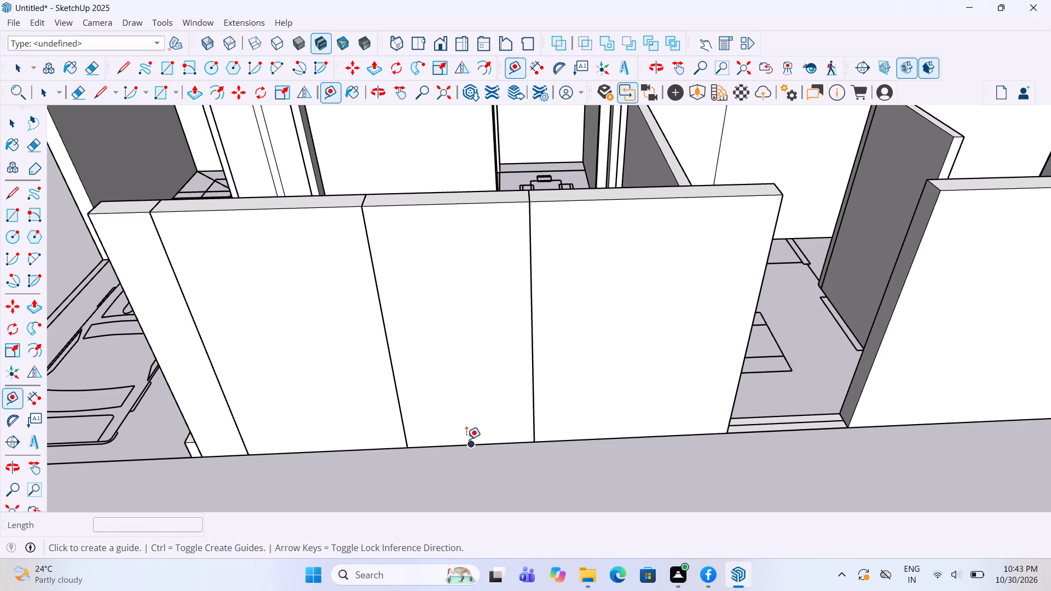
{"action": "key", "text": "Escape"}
Place a horizontal guide 3' above the base of the side wall and a second guide 4' above the first.
{"action": "left_click", "coordinate": [5, 400]}
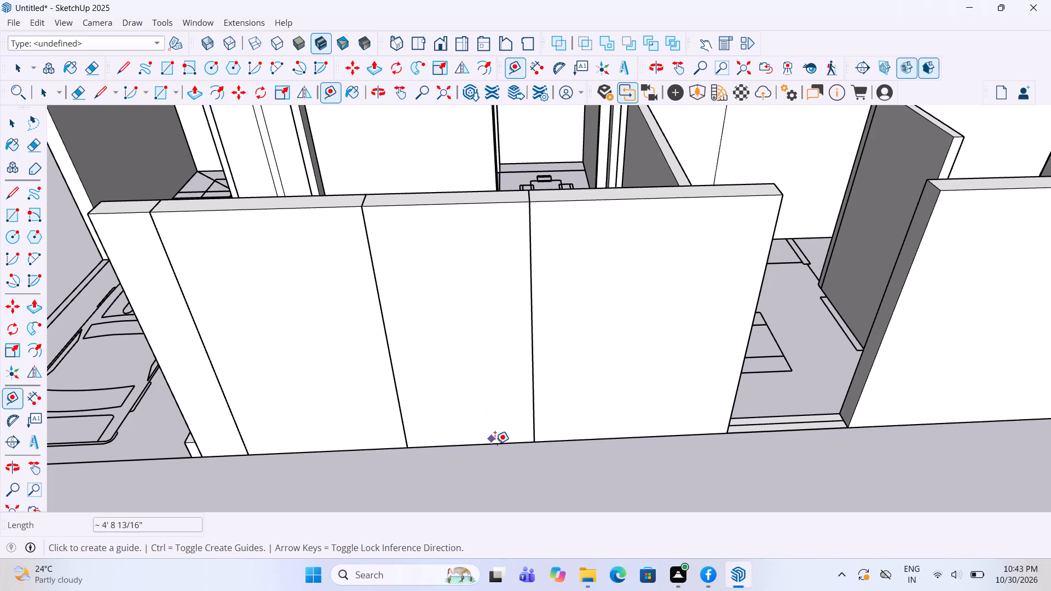
{"action": "left_click", "coordinate": [494, 443]}
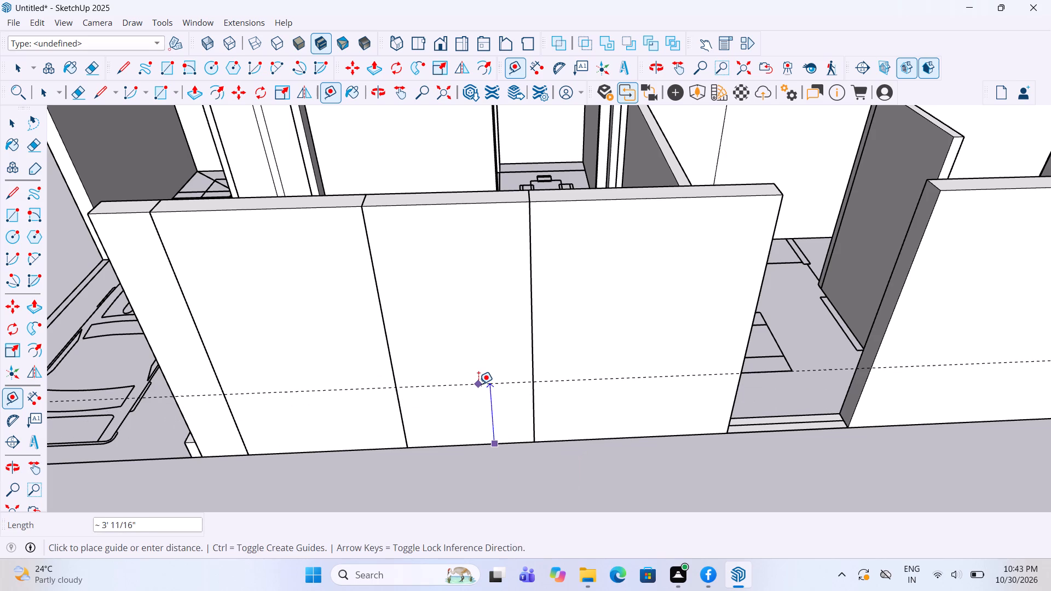
{"action": "type", "text": "3'"}
{"action": "key", "text": "Return"}
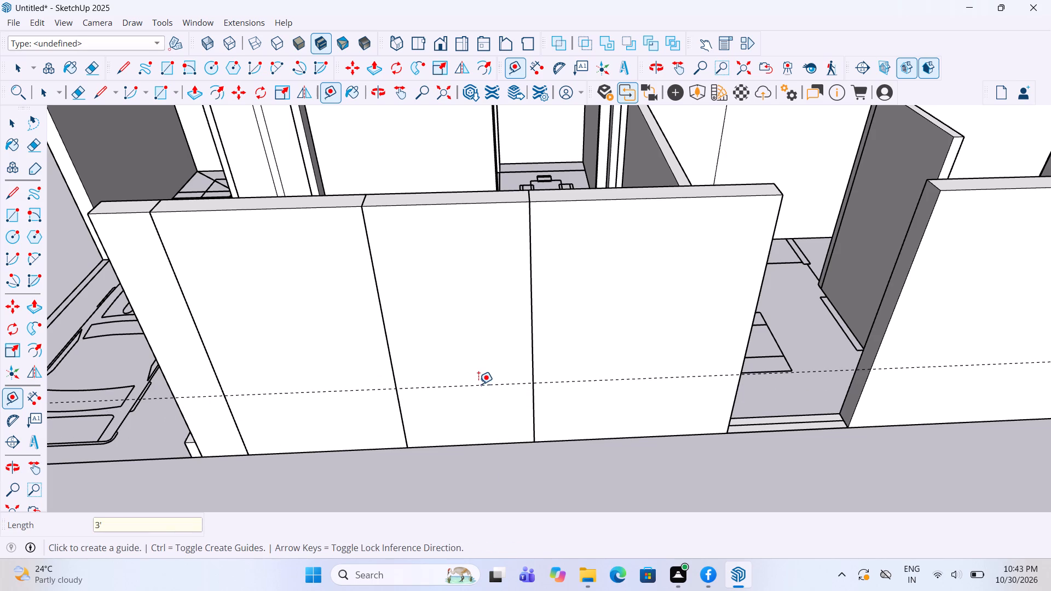
{"action": "left_click", "coordinate": [477, 384]}
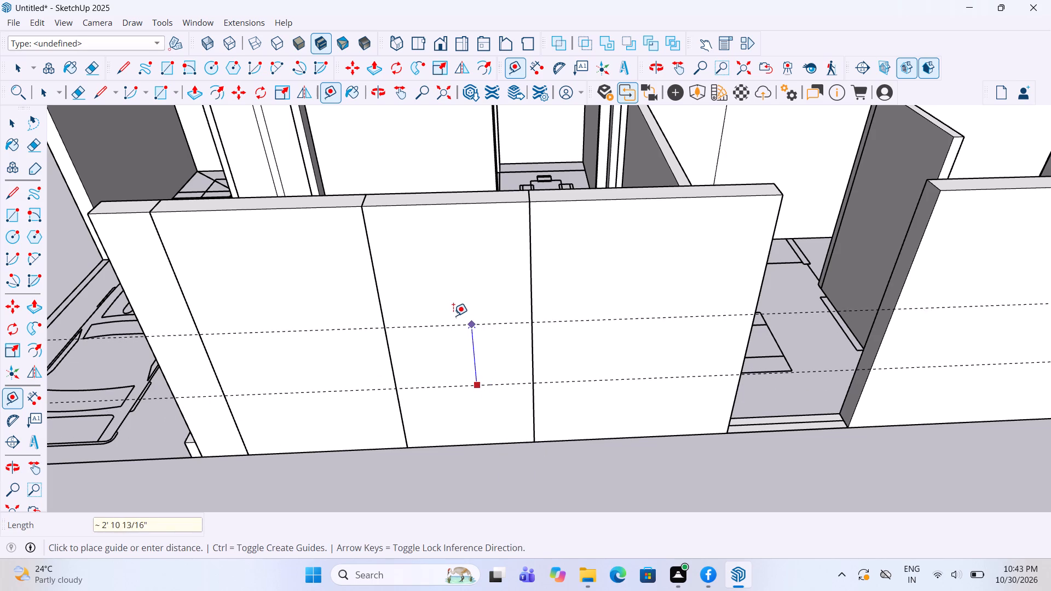
{"action": "type", "text": "4'"}
{"action": "key", "text": "Return"}
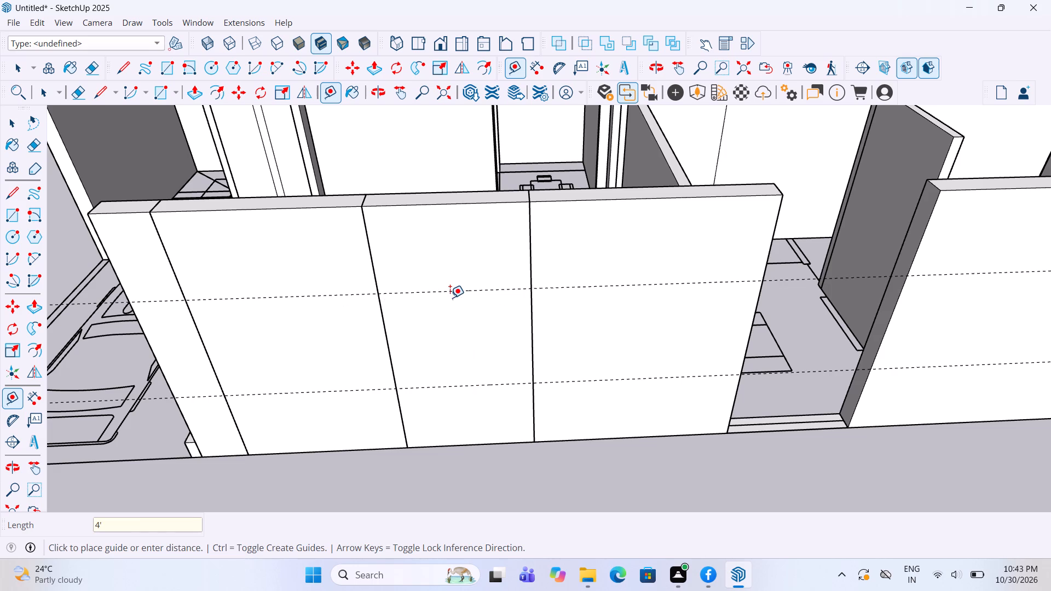
{"action": "key", "text": "space"}
Cut a window opening 4' high by about 4' 8 13/16" wide through the filled side-wall panel beside the sofa, between the two guides.
{"action": "double_click", "coordinate": [454, 340]}
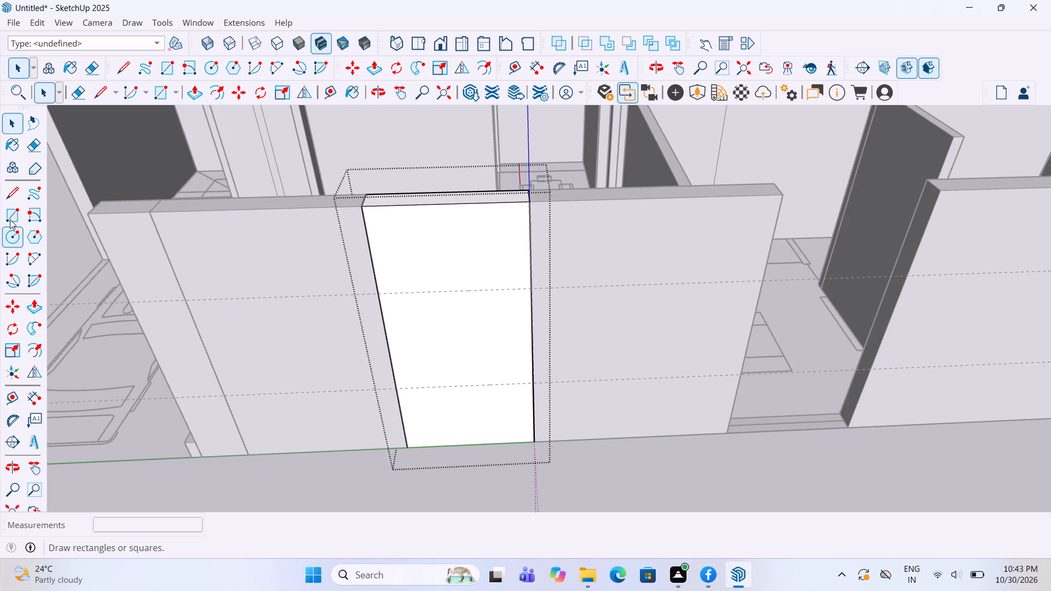
{"action": "left_click", "coordinate": [10, 217]}
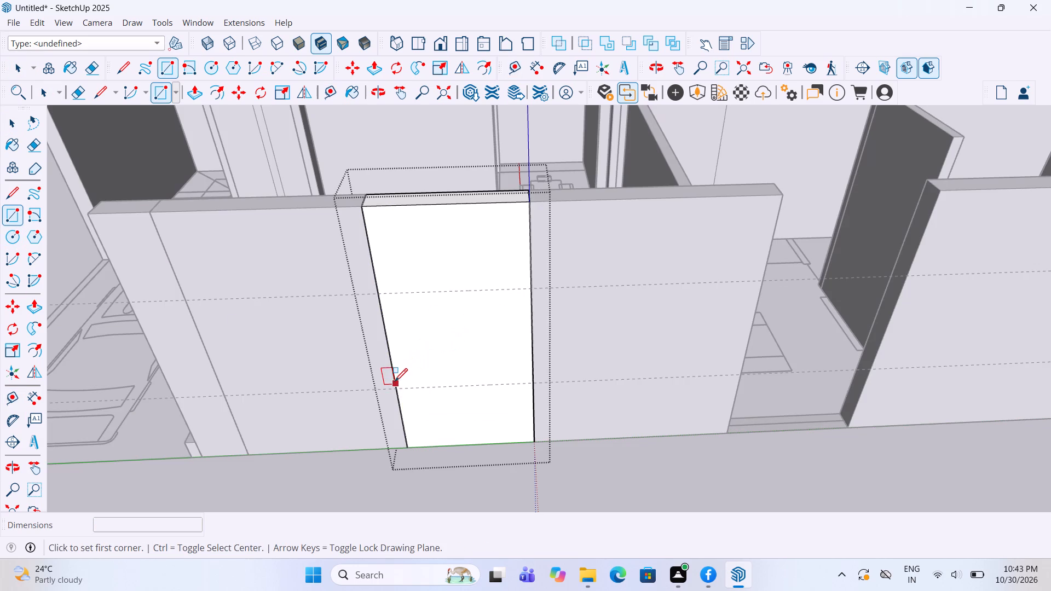
{"action": "left_click", "coordinate": [395, 386]}
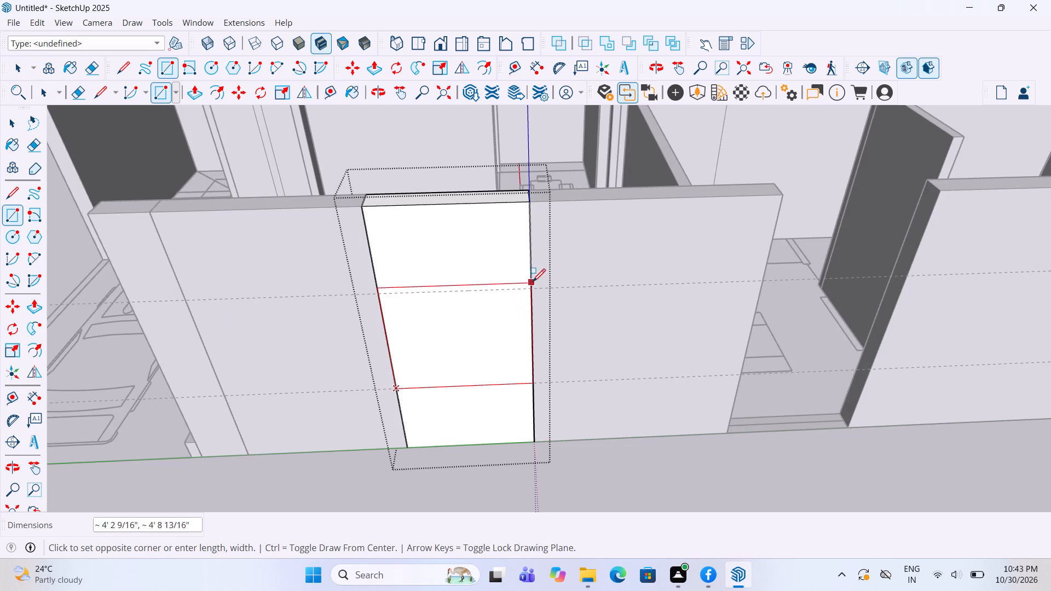
{"action": "left_click", "coordinate": [535, 288]}
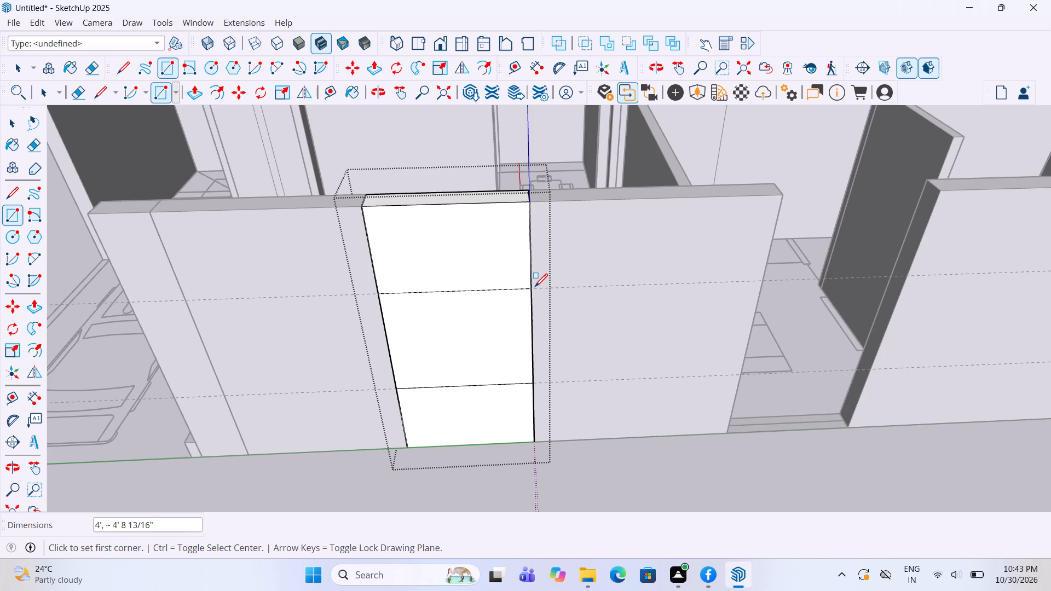
{"action": "key", "text": "p"}
{"action": "left_click", "coordinate": [462, 347]}
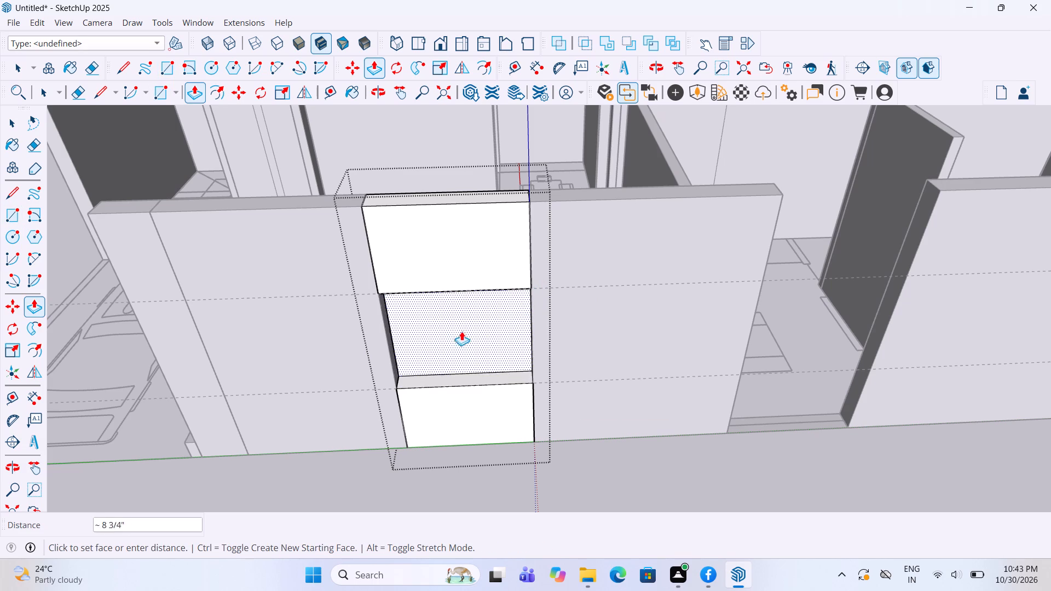
{"action": "left_click", "coordinate": [482, 317]}
{"action": "left_click", "coordinate": [479, 322]}
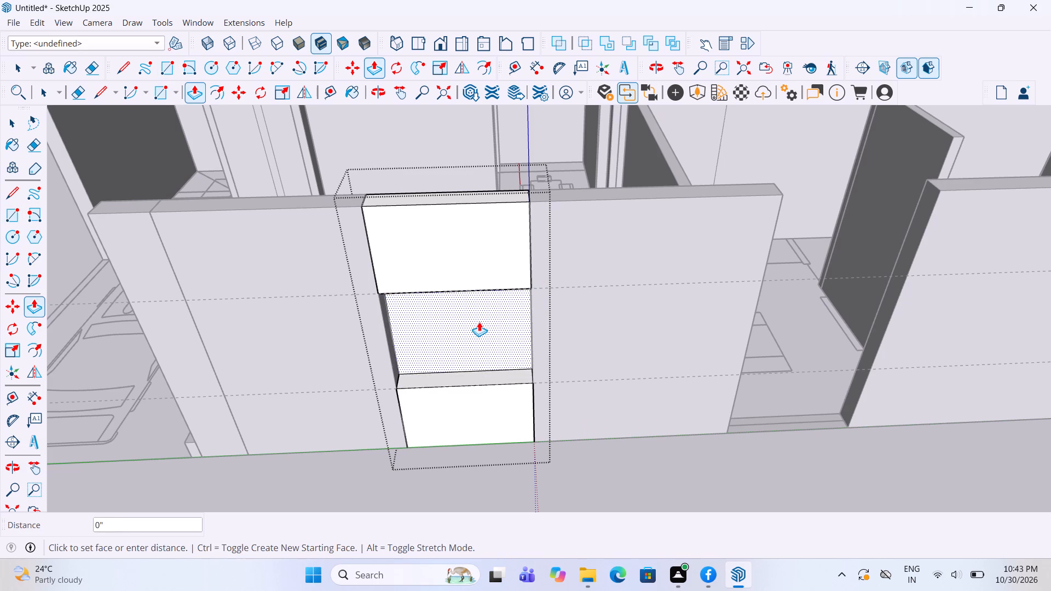
{"action": "key", "text": "Delete"}
{"action": "key", "text": "space"}
{"action": "left_click", "coordinate": [514, 442]}
{"action": "scroll", "coordinate": [553, 441], "scroll_direction": "down", "scroll_amount": 3}
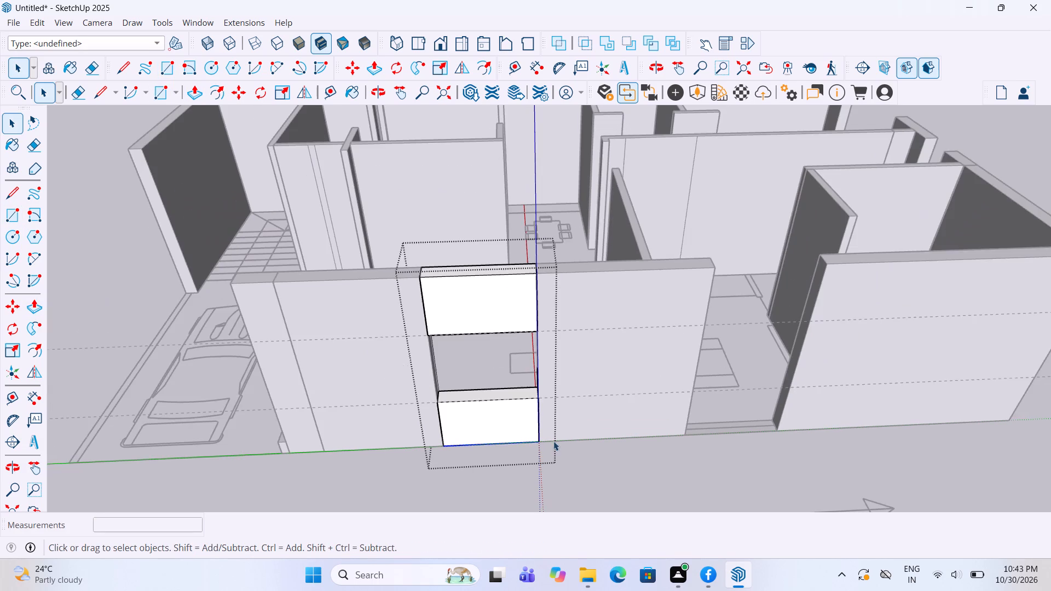
{"action": "left_click", "coordinate": [605, 450]}
Push/pull the flat strip in the side-wall opening beside the bedroom up 10', level with the adjoining wall tops.
{"action": "scroll", "coordinate": [505, 345], "scroll_direction": "down", "scroll_amount": 6}
{"action": "middle_click_drag", "start_coordinate": [779, 250], "coordinate": [757, 319]}
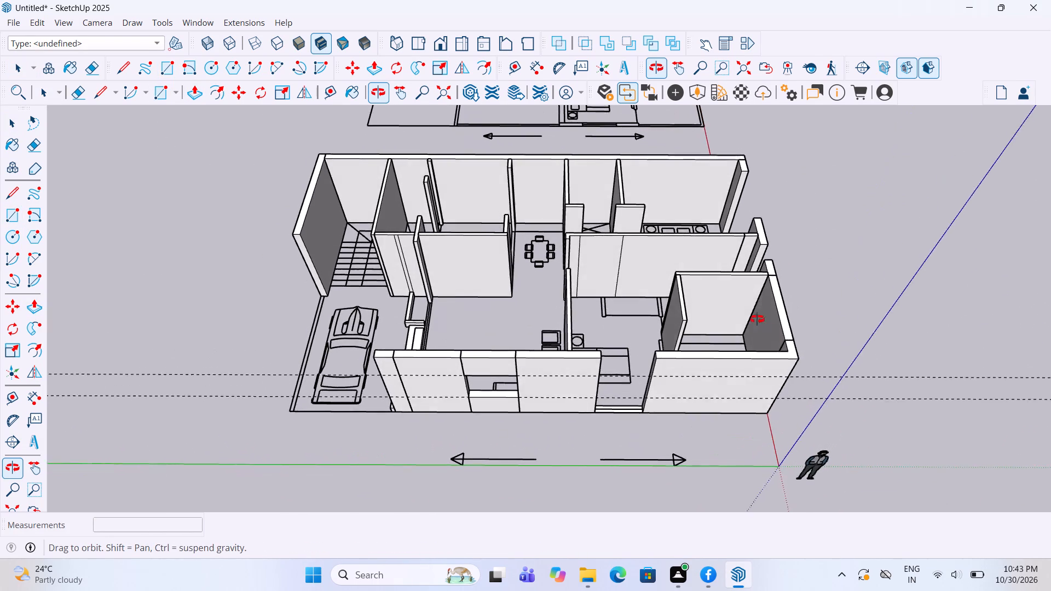
{"action": "middle_click_drag", "start_coordinate": [757, 319], "coordinate": [753, 301]}
{"action": "scroll", "coordinate": [702, 370], "scroll_direction": "up", "scroll_amount": 5}
{"action": "scroll", "coordinate": [622, 415], "scroll_direction": "up", "scroll_amount": 2}
{"action": "double_click", "coordinate": [561, 428]}
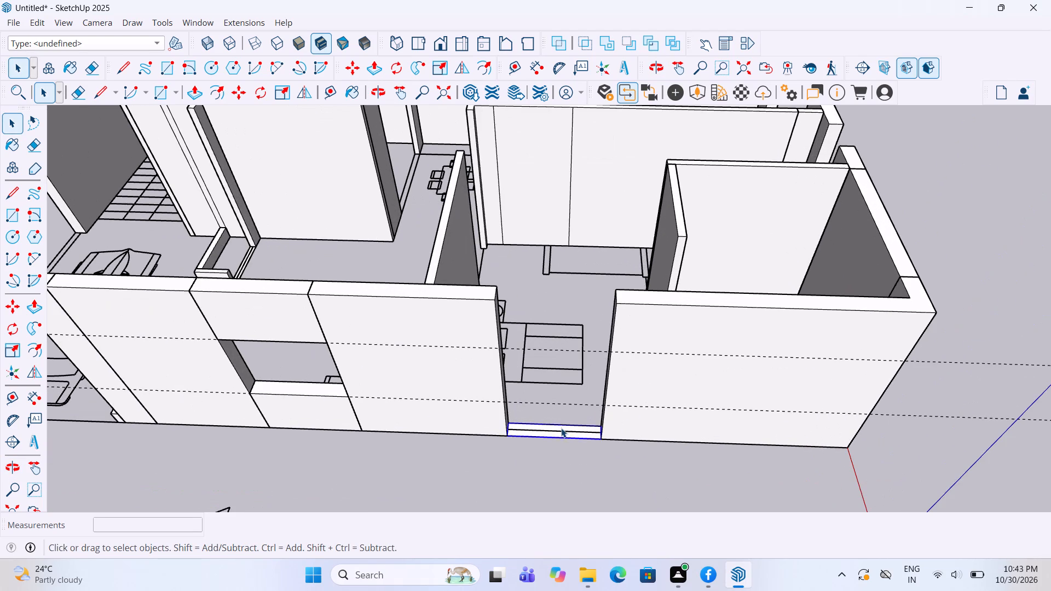
{"action": "key", "text": "p"}
{"action": "left_click", "coordinate": [561, 428]}
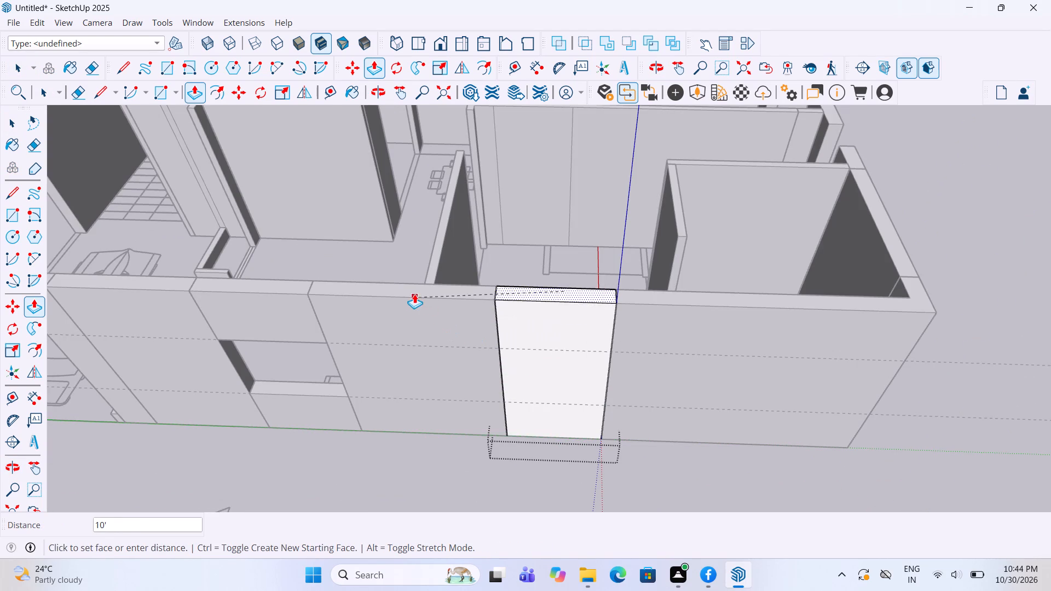
{"action": "left_click", "coordinate": [414, 294]}
{"action": "key", "text": "space"}
{"action": "left_click", "coordinate": [439, 463]}
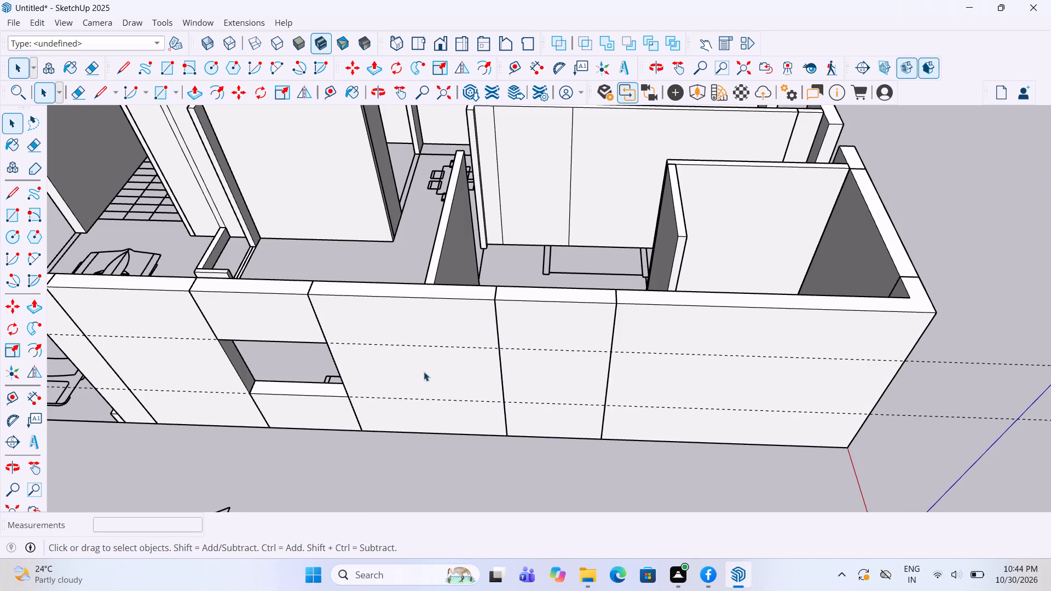
Cut a window opening 4' high by about 4' 8 13/16" wide through the 9" thick bedroom side-wall panel, between the two guides.
{"action": "middle_click_drag", "start_coordinate": [549, 344], "coordinate": [566, 274]}
{"action": "scroll", "coordinate": [545, 327], "scroll_direction": "up", "scroll_amount": 2}
{"action": "double_click", "coordinate": [544, 320]}
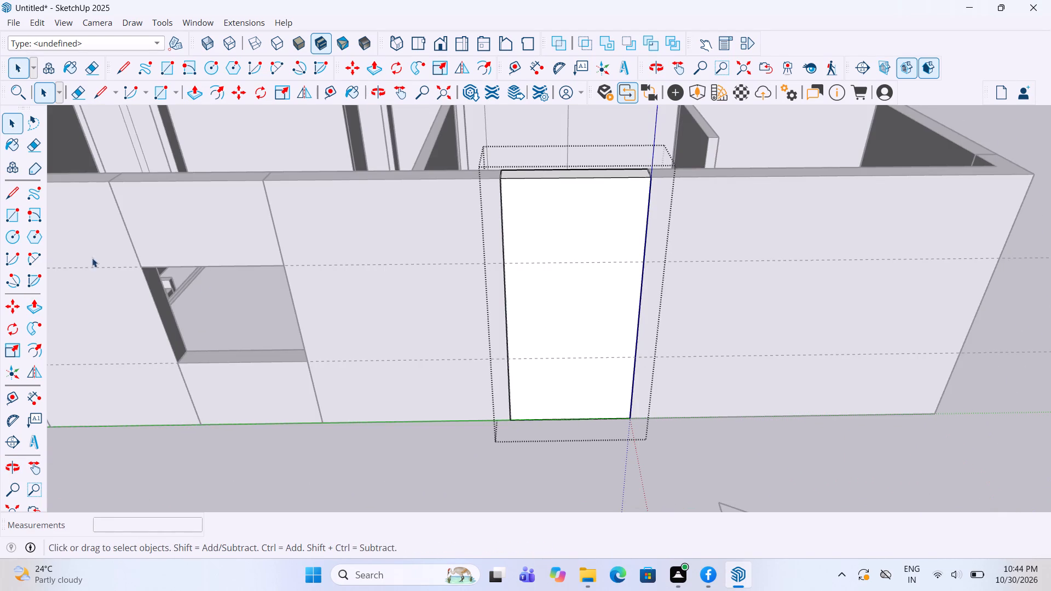
{"action": "left_click", "coordinate": [10, 212]}
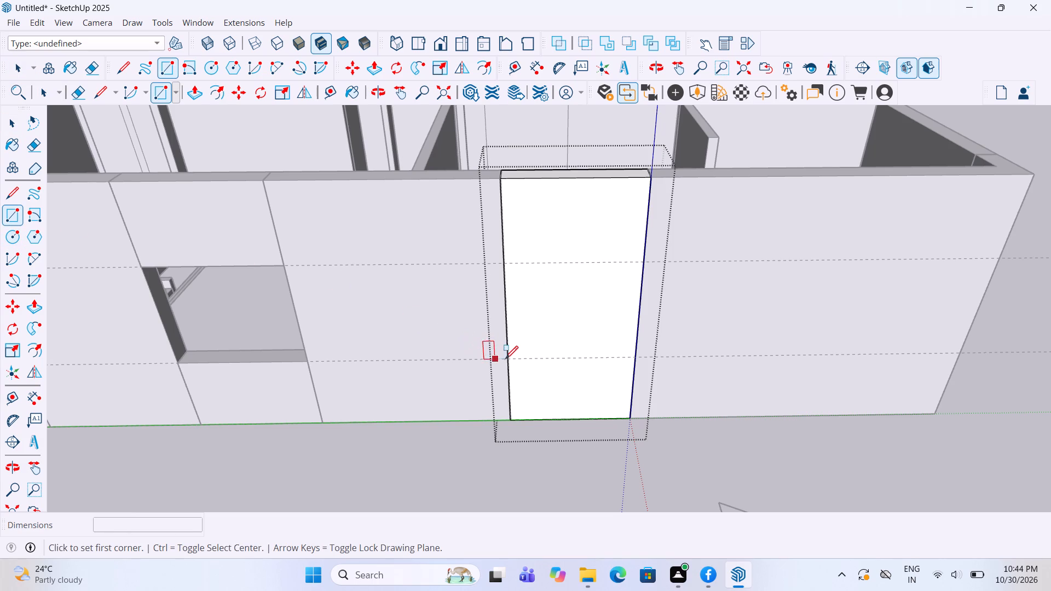
{"action": "left_click", "coordinate": [511, 358]}
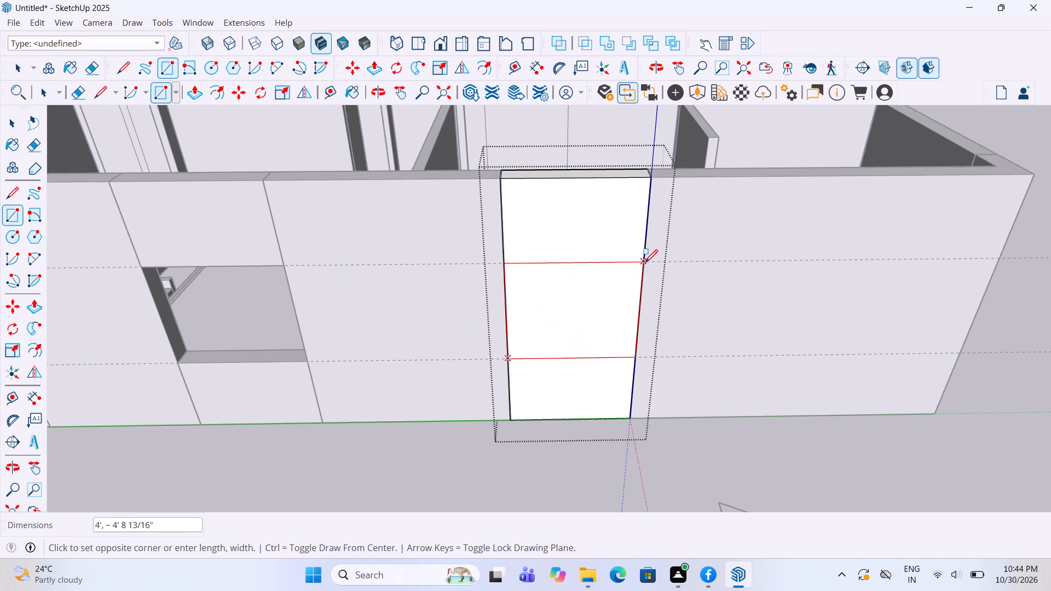
{"action": "left_click", "coordinate": [646, 262]}
{"action": "key", "text": "space"}
{"action": "key", "text": "p"}
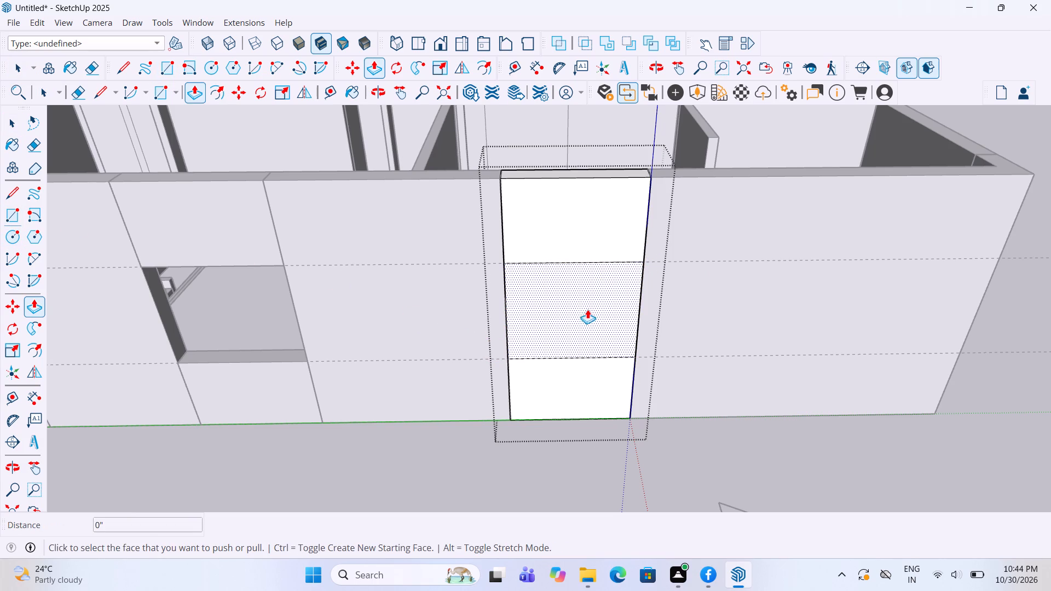
{"action": "left_click", "coordinate": [576, 332]}
{"action": "left_click", "coordinate": [593, 285]}
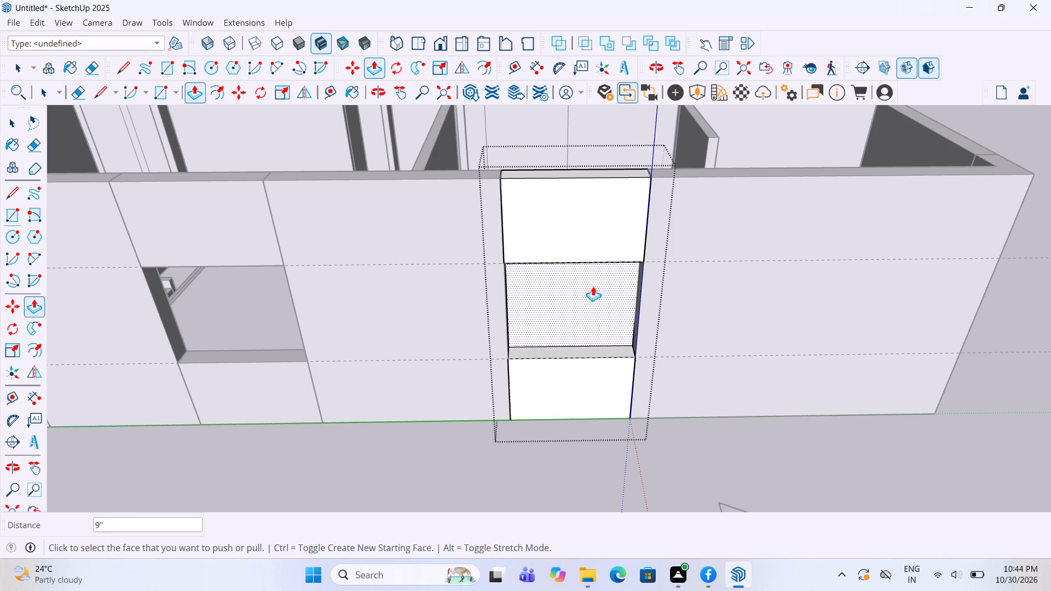
{"action": "left_click", "coordinate": [593, 286]}
{"action": "key", "text": "Delete"}
{"action": "key", "text": "space"}
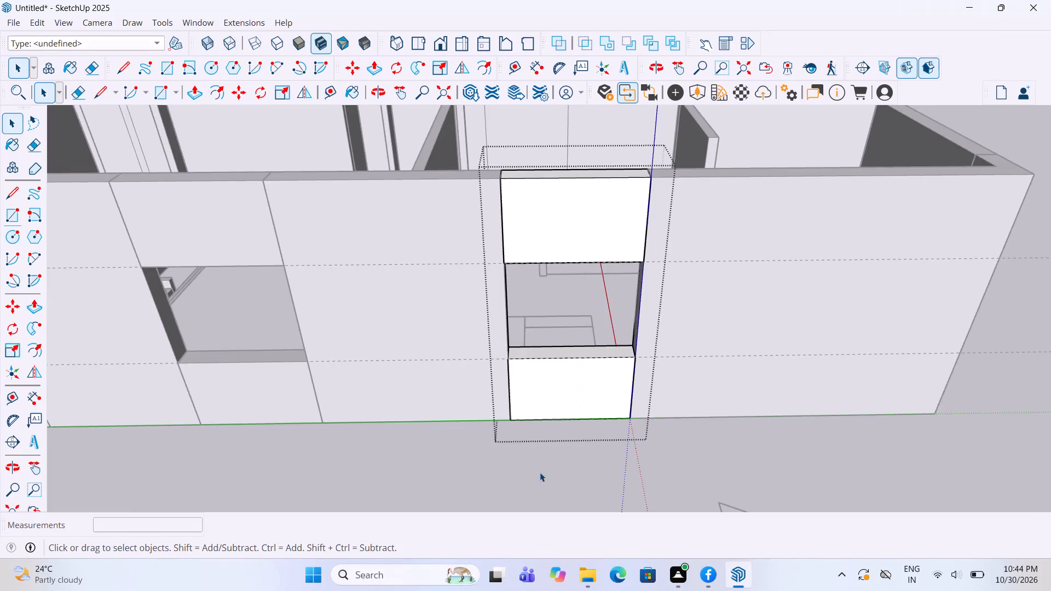
{"action": "left_click", "coordinate": [540, 472]}
Push/pull the flat strip in the narrow end-wall opening between the two bedrooms up level with the adjoining wall tops.
{"action": "scroll", "coordinate": [563, 448], "scroll_direction": "down", "scroll_amount": 10}
{"action": "middle_click_drag", "start_coordinate": [736, 331], "coordinate": [738, 461]}
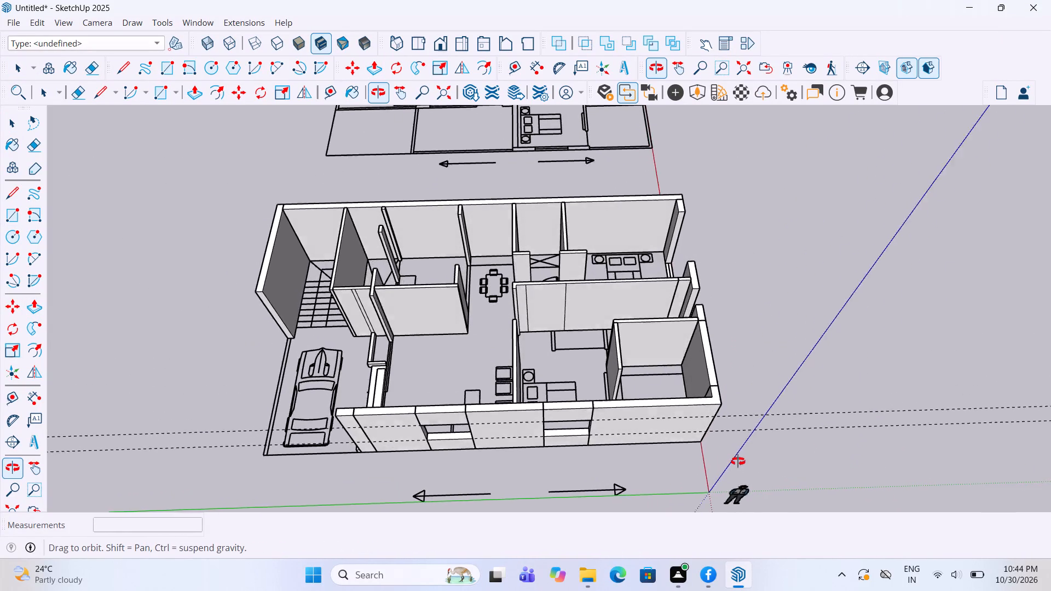
{"action": "middle_click_drag", "start_coordinate": [738, 461], "coordinate": [732, 518]}
{"action": "middle_click_drag", "start_coordinate": [685, 263], "coordinate": [591, 271]}
{"action": "middle_click_drag", "start_coordinate": [591, 271], "coordinate": [451, 313]}
{"action": "scroll", "coordinate": [592, 350], "scroll_direction": "down", "scroll_amount": 4}
{"action": "middle_click_drag", "start_coordinate": [636, 381], "coordinate": [592, 356]}
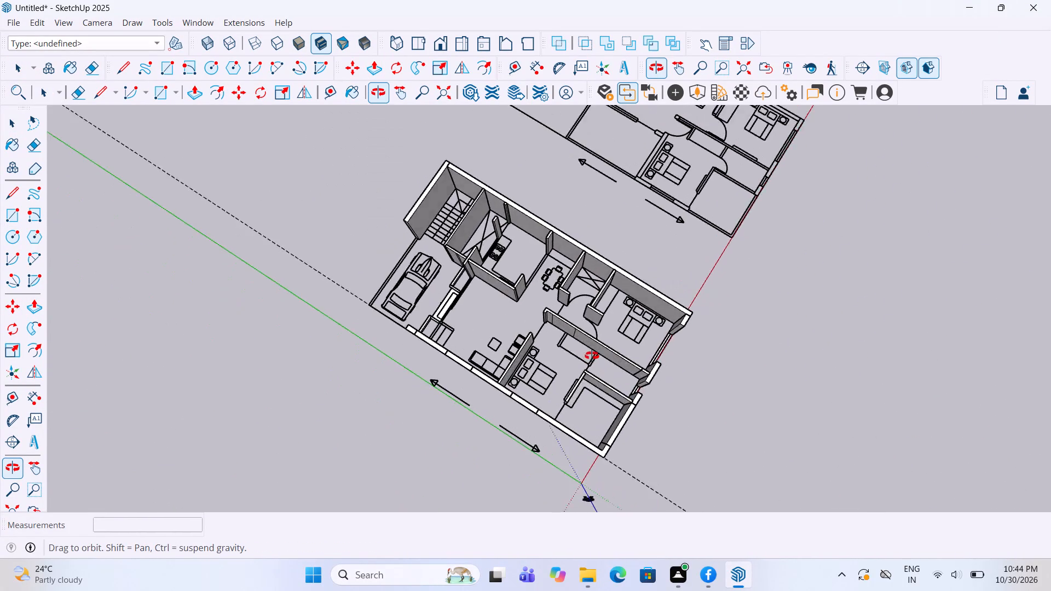
{"action": "middle_click_drag", "start_coordinate": [592, 356], "coordinate": [365, 304]}
{"action": "scroll", "coordinate": [555, 430], "scroll_direction": "up", "scroll_amount": 7}
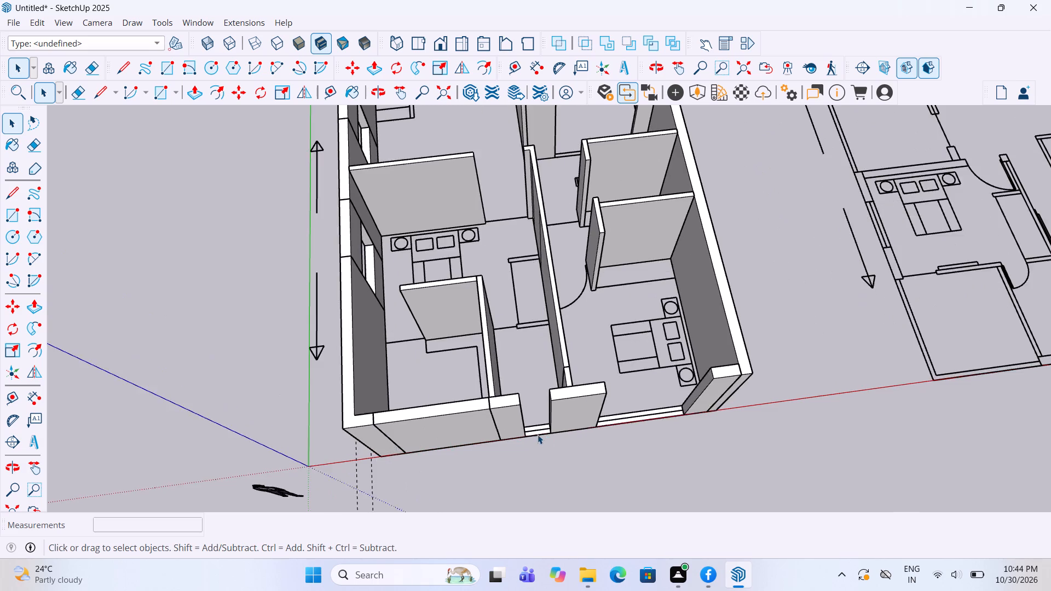
{"action": "scroll", "coordinate": [538, 434], "scroll_direction": "up", "scroll_amount": 6}
{"action": "double_click", "coordinate": [531, 428]}
{"action": "key", "text": "p"}
{"action": "left_click", "coordinate": [527, 415]}
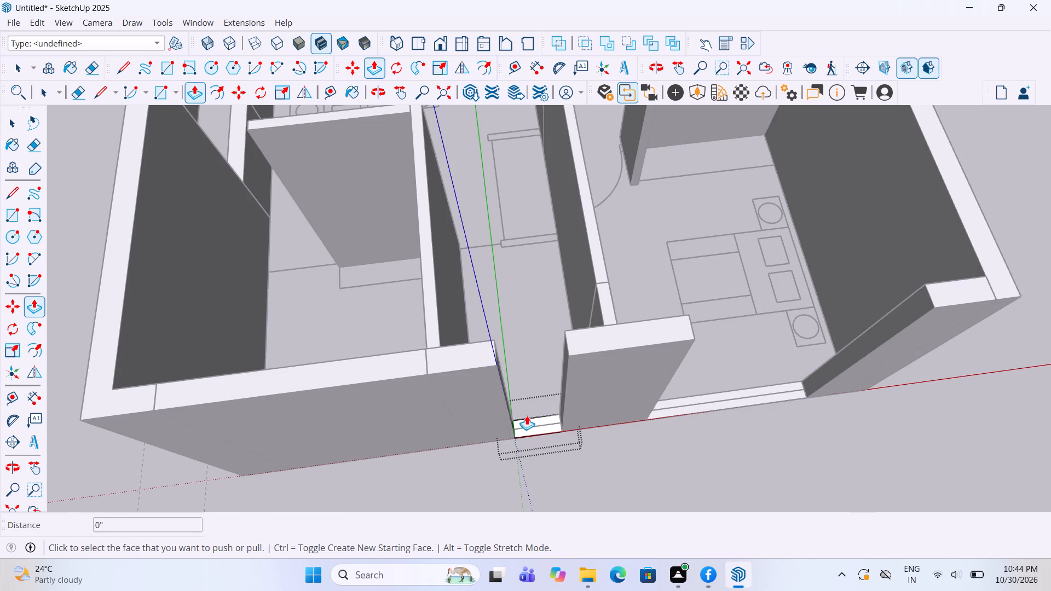
{"action": "left_click", "coordinate": [541, 427]}
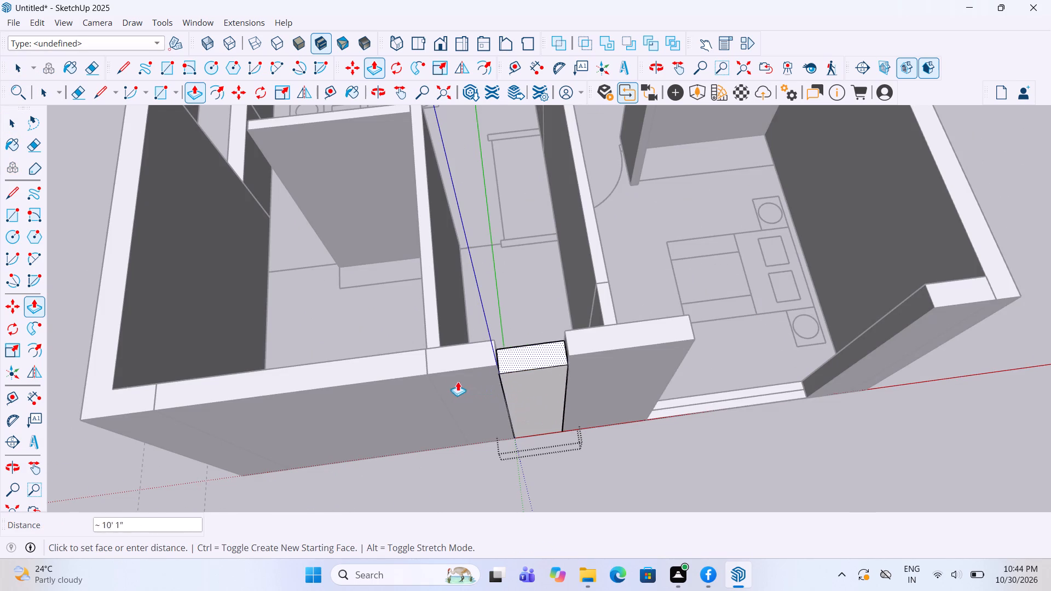
{"action": "left_click", "coordinate": [412, 375]}
{"action": "key", "text": "space"}
{"action": "left_click", "coordinate": [507, 455]}
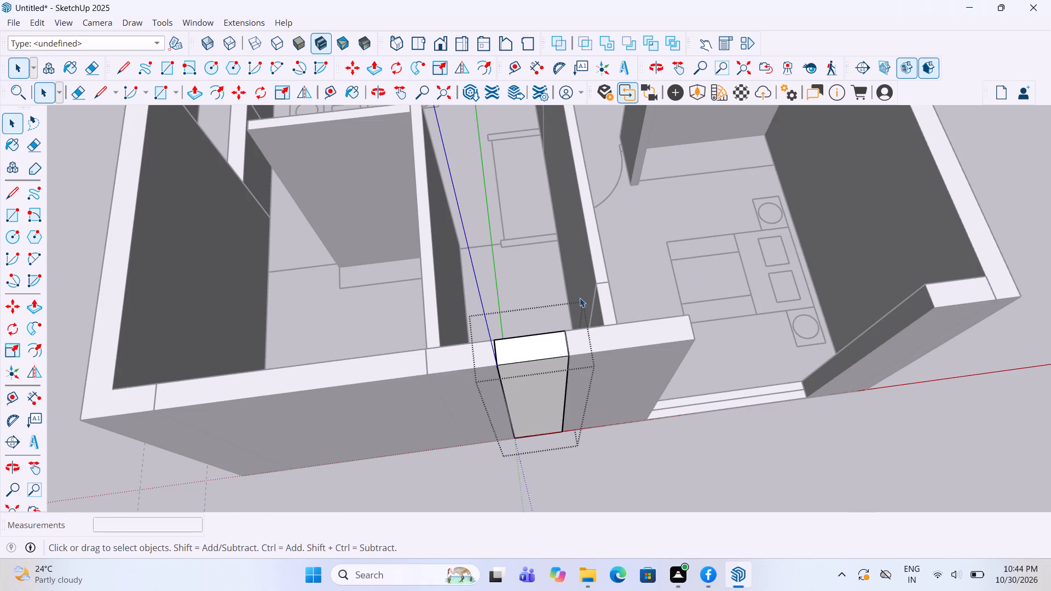
Exit editing of the filled narrow end-wall panel between the two bedrooms.
{"action": "scroll", "coordinate": [581, 300], "scroll_direction": "down", "scroll_amount": 4}
{"action": "middle_click_drag", "start_coordinate": [574, 339], "coordinate": [562, 289]}
{"action": "left_click_drag", "start_coordinate": [582, 453], "coordinate": [579, 444]}
{"action": "scroll", "coordinate": [530, 351], "scroll_direction": "up", "scroll_amount": 2}
{"action": "left_click", "coordinate": [580, 448]}
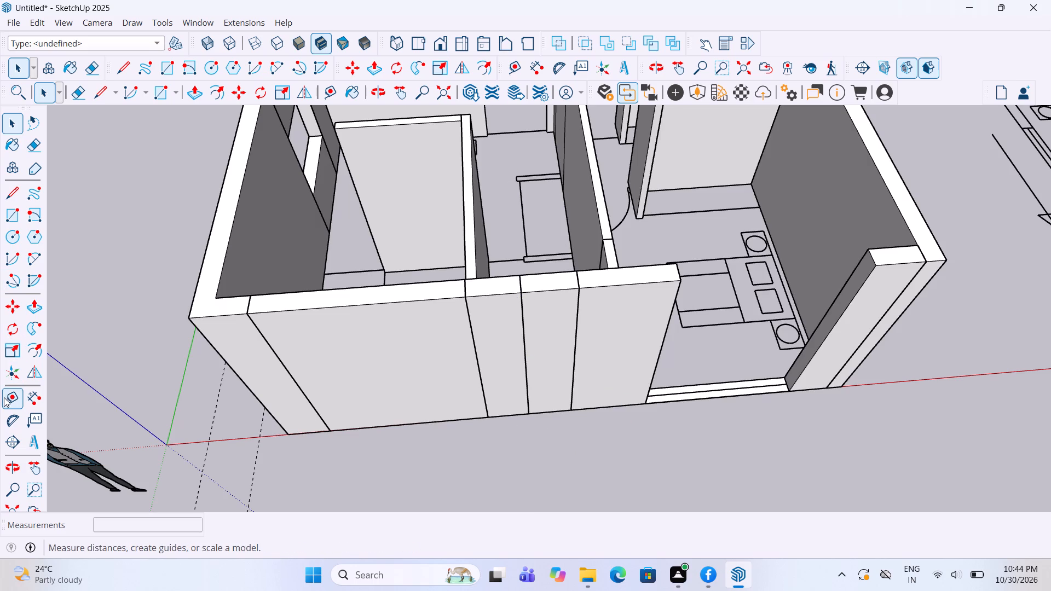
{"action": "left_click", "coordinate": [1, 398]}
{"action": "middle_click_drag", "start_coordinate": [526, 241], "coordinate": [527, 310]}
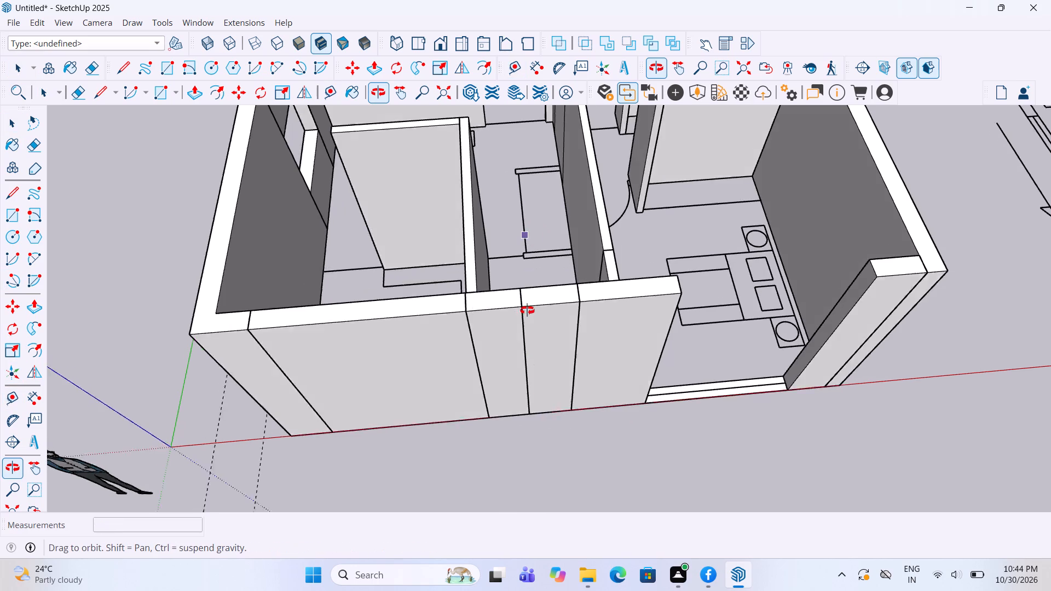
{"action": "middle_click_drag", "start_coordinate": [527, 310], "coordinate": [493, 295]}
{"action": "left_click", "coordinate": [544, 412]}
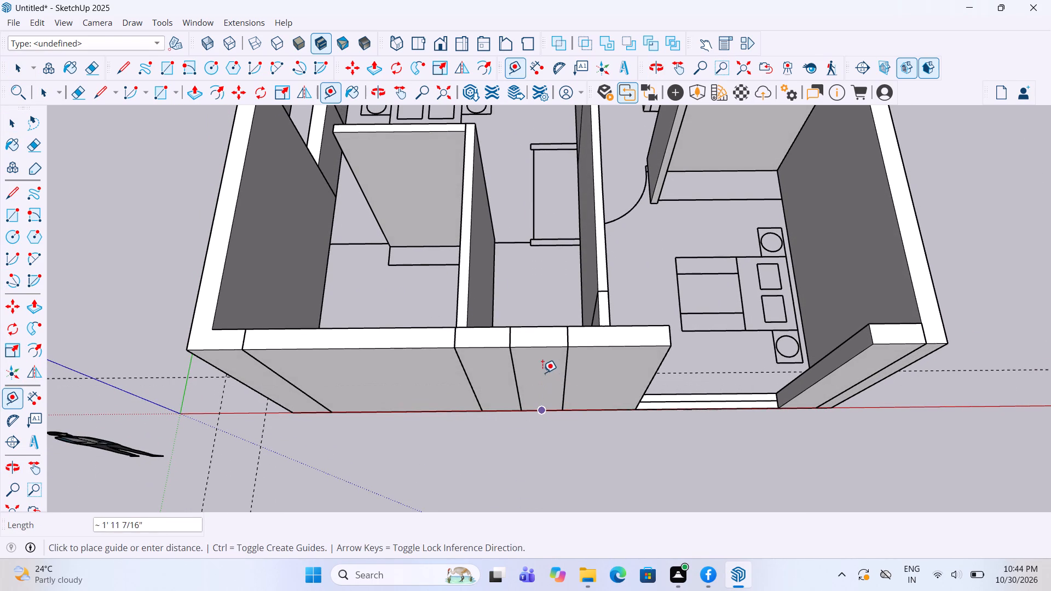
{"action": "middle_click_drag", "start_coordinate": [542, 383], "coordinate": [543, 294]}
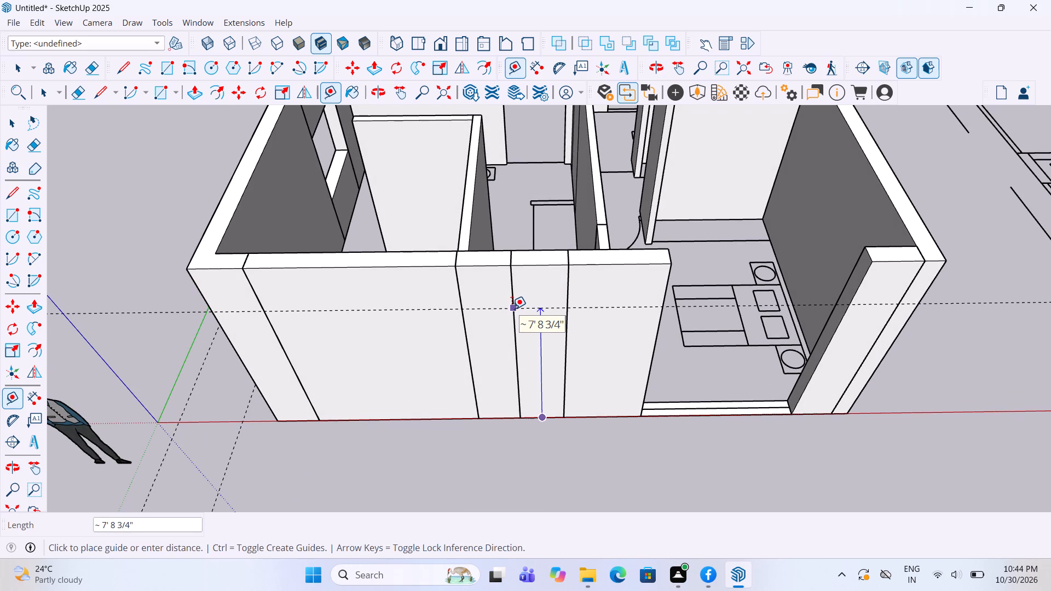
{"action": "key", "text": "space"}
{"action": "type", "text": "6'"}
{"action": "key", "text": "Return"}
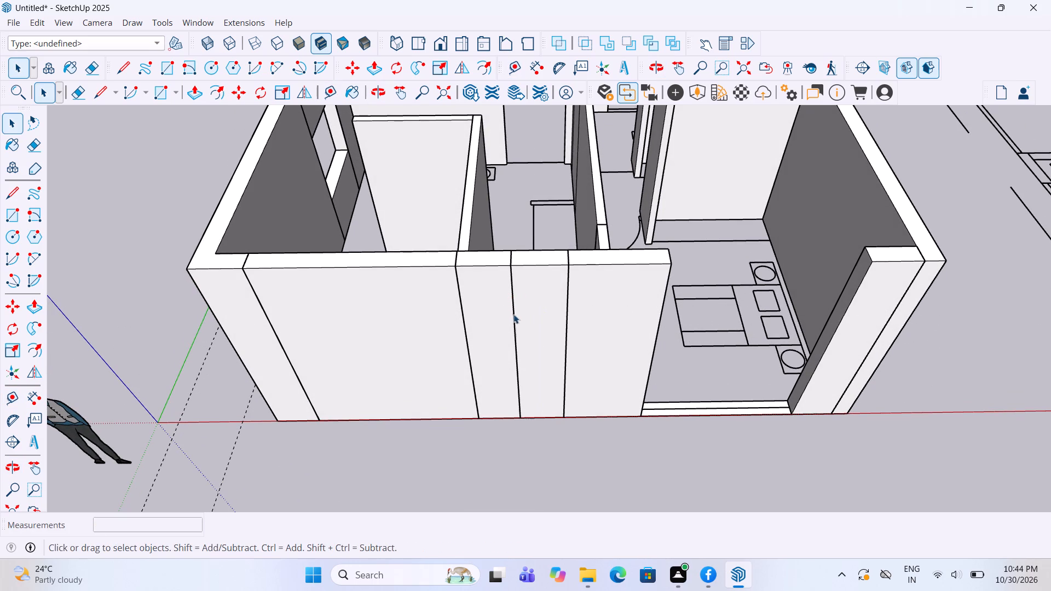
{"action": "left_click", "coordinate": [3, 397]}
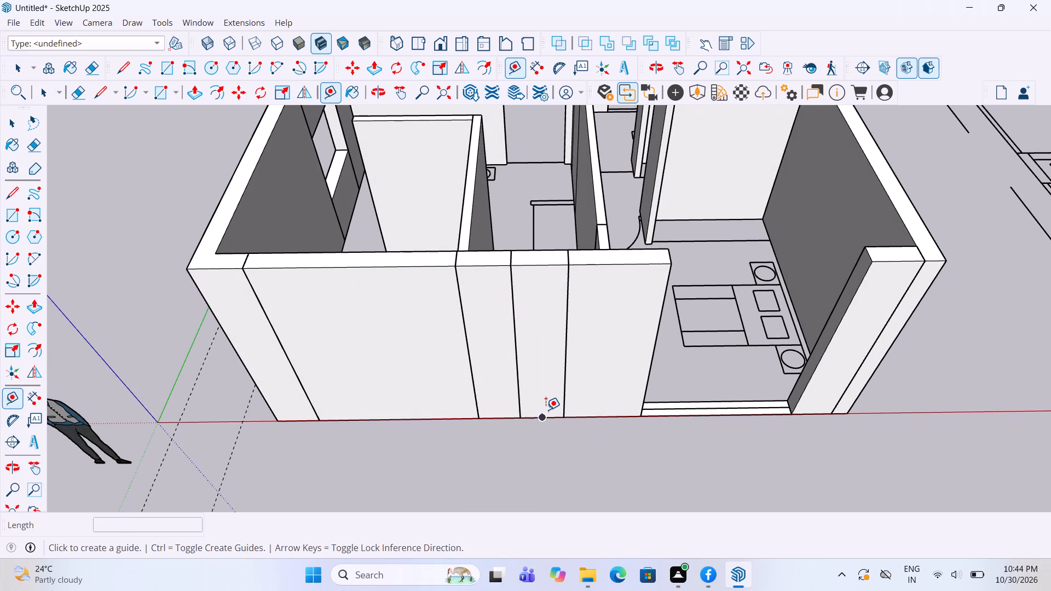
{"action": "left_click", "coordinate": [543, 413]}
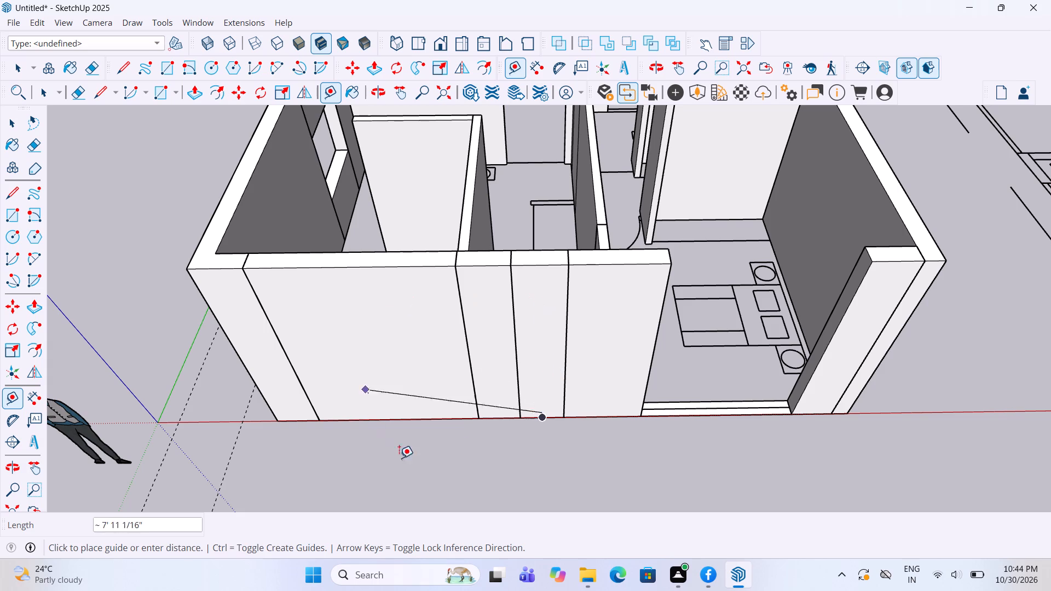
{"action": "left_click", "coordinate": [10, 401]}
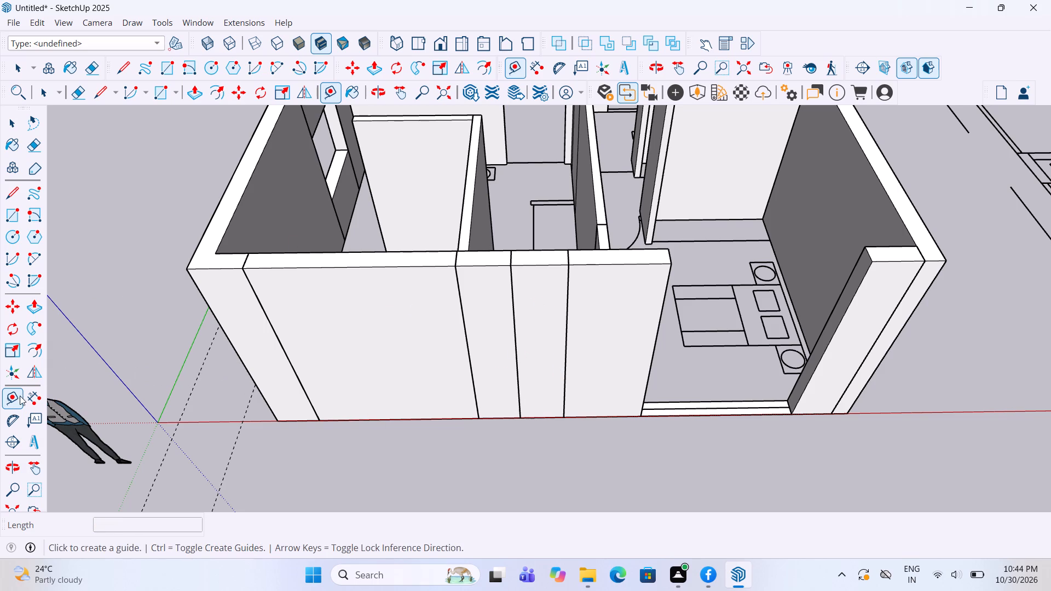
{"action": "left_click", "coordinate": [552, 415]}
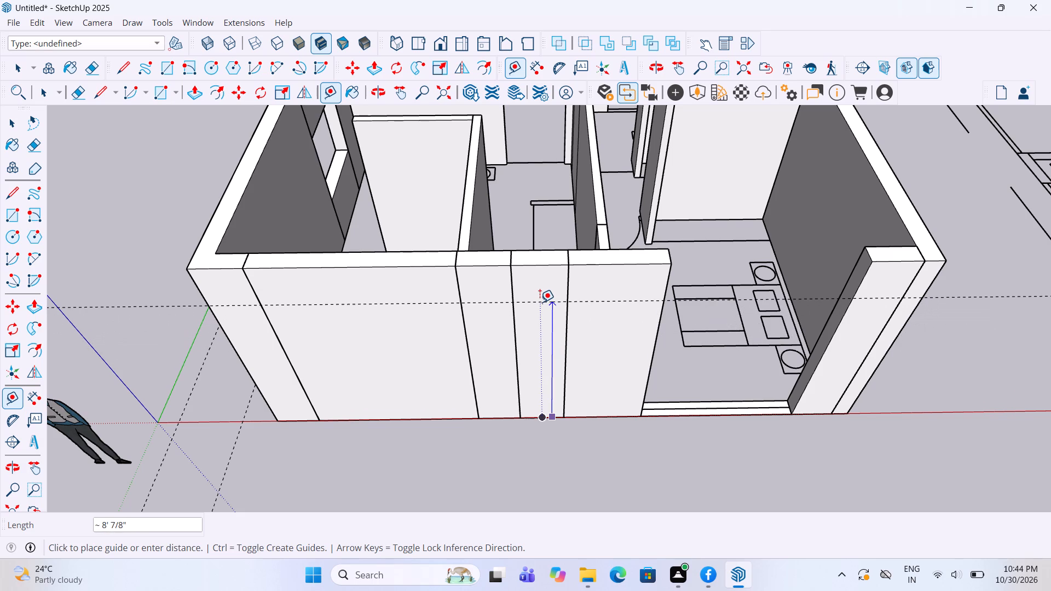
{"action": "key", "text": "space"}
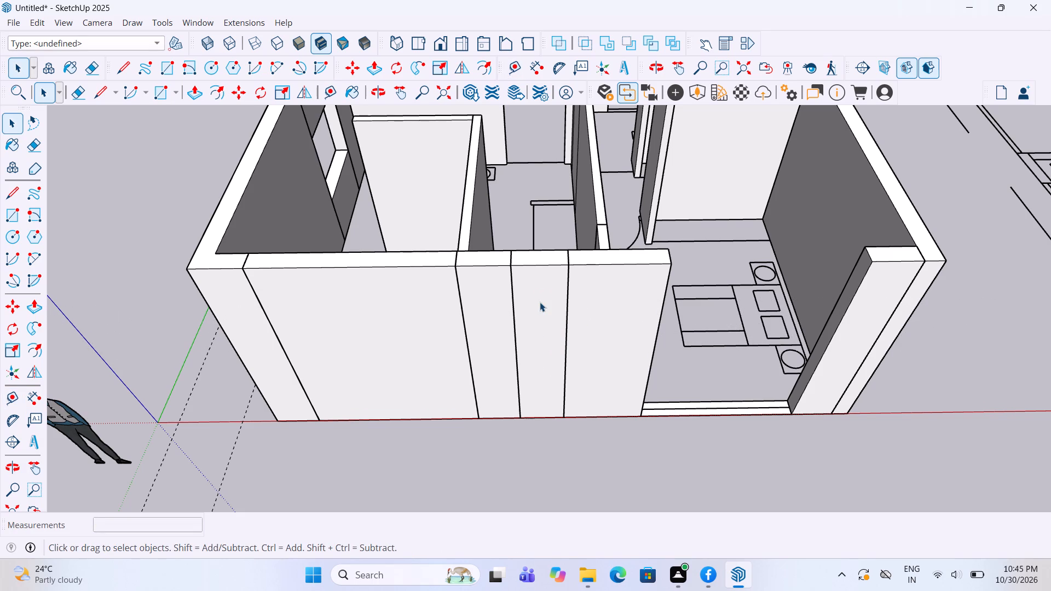
Place two horizontal guides across the narrow end-wall panel, one 6' above its base and another 2' above the first.
{"action": "left_click", "coordinate": [20, 395]}
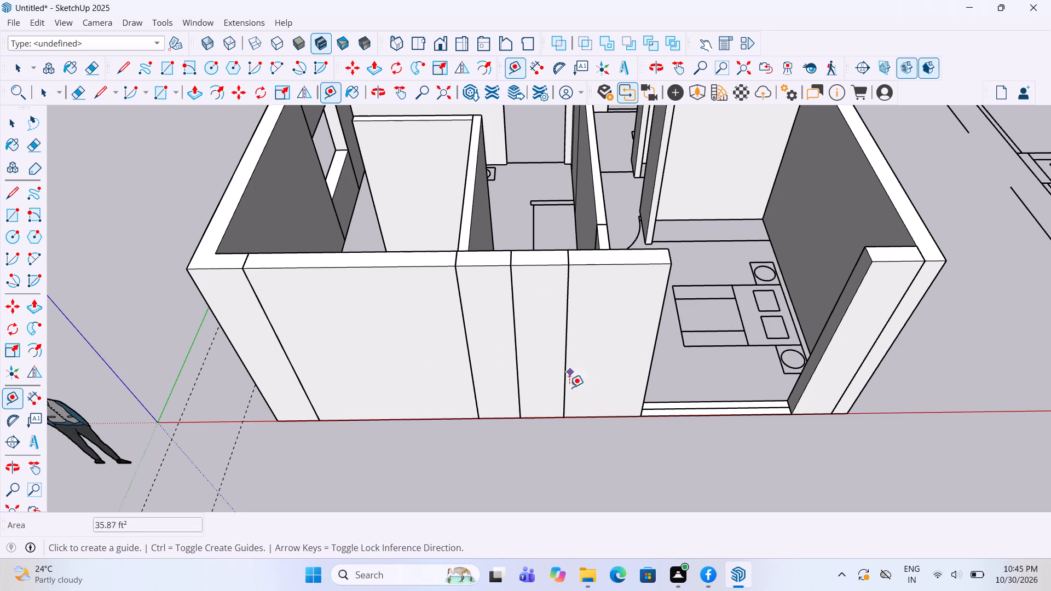
{"action": "left_click", "coordinate": [555, 416]}
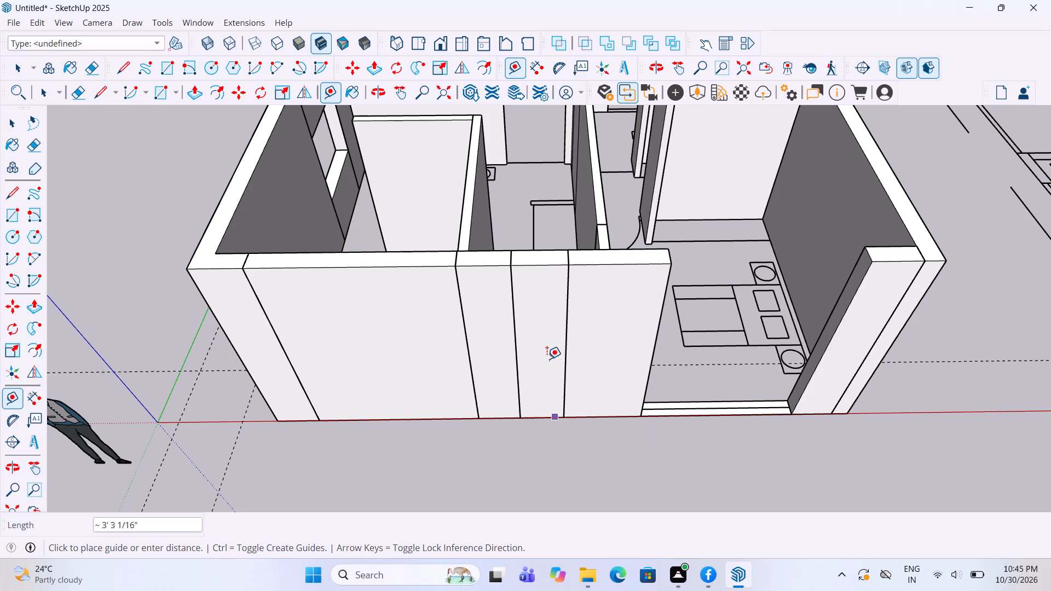
{"action": "type", "text": "6'"}
{"action": "key", "text": "Return"}
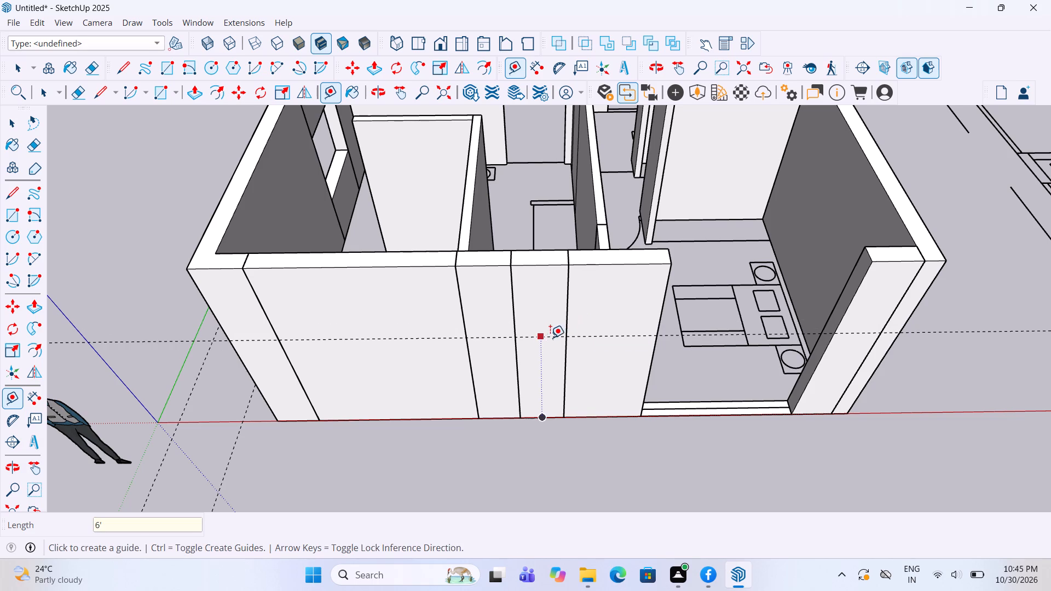
{"action": "left_click", "coordinate": [552, 338]}
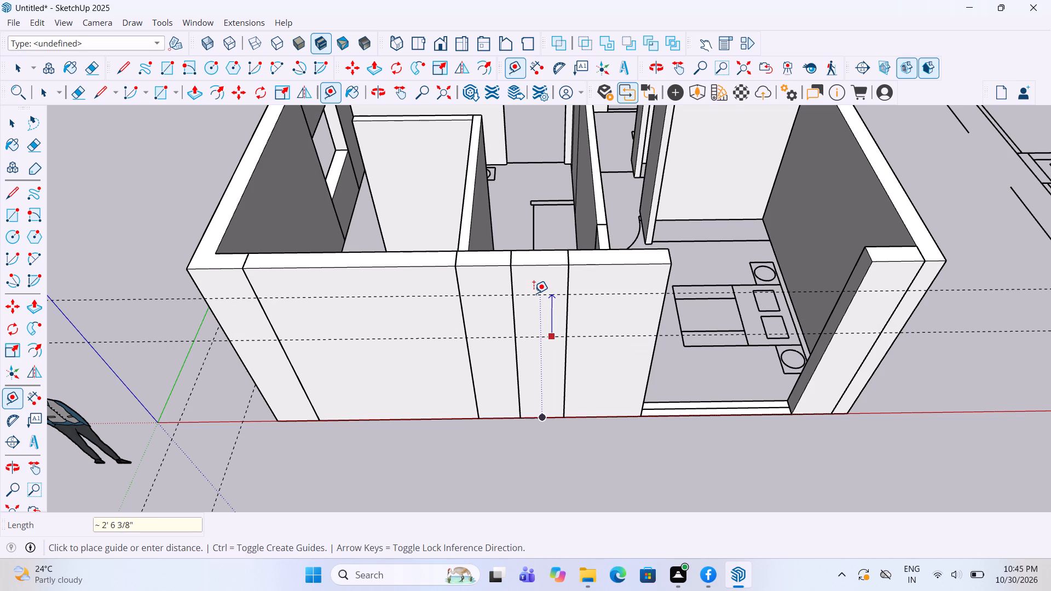
{"action": "type", "text": "2'"}
{"action": "key", "text": "Return"}
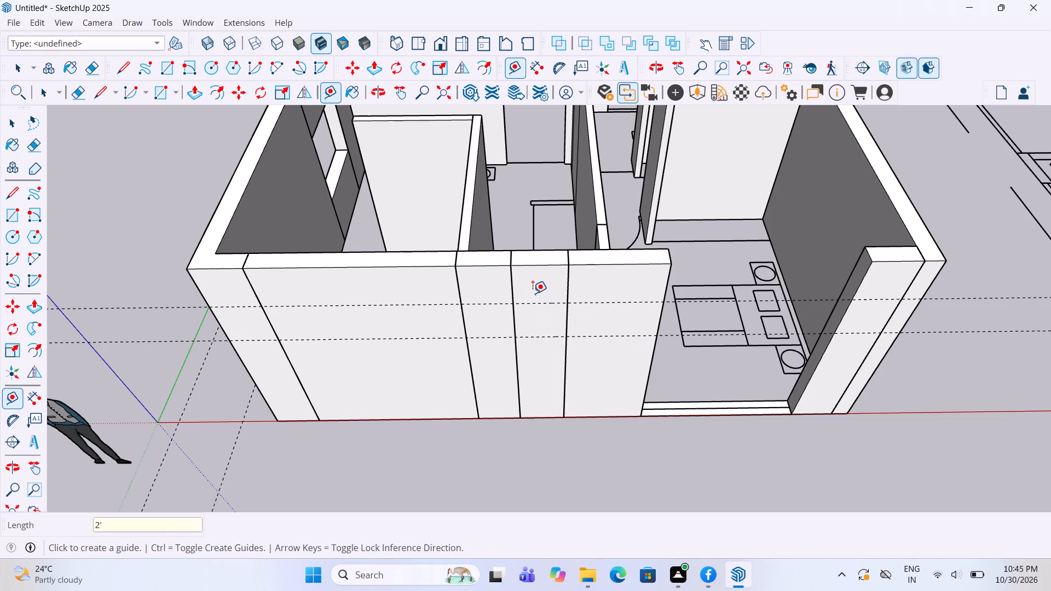
Cut a window opening 2' high by about 2' 1/4" wide through the 9" thick narrow end-wall panel, between the two guides.
{"action": "key", "text": "space"}
{"action": "double_click", "coordinate": [540, 384]}
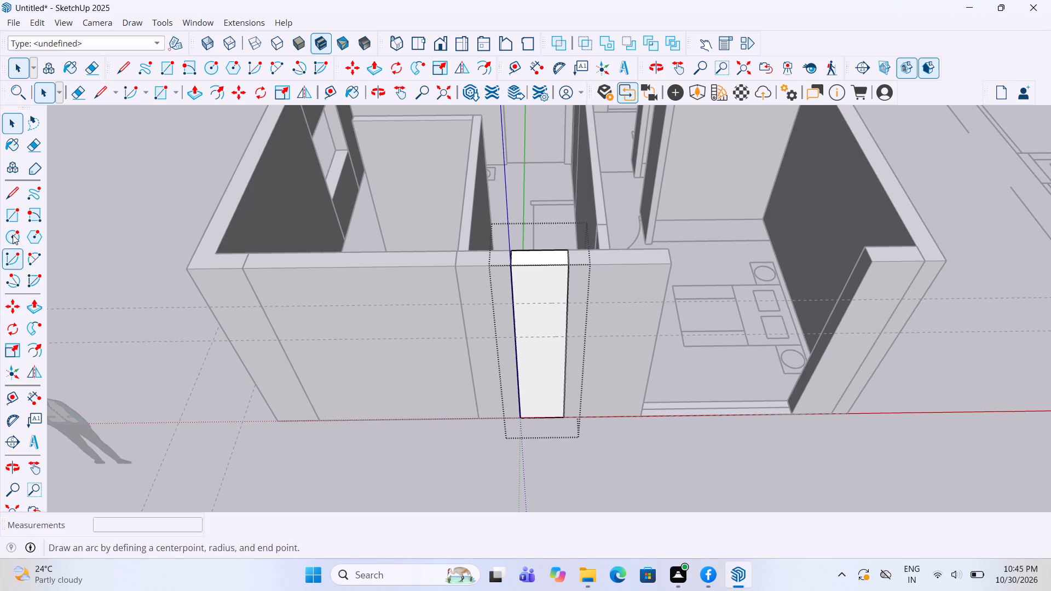
{"action": "left_click", "coordinate": [16, 206]}
{"action": "left_click", "coordinate": [514, 335]}
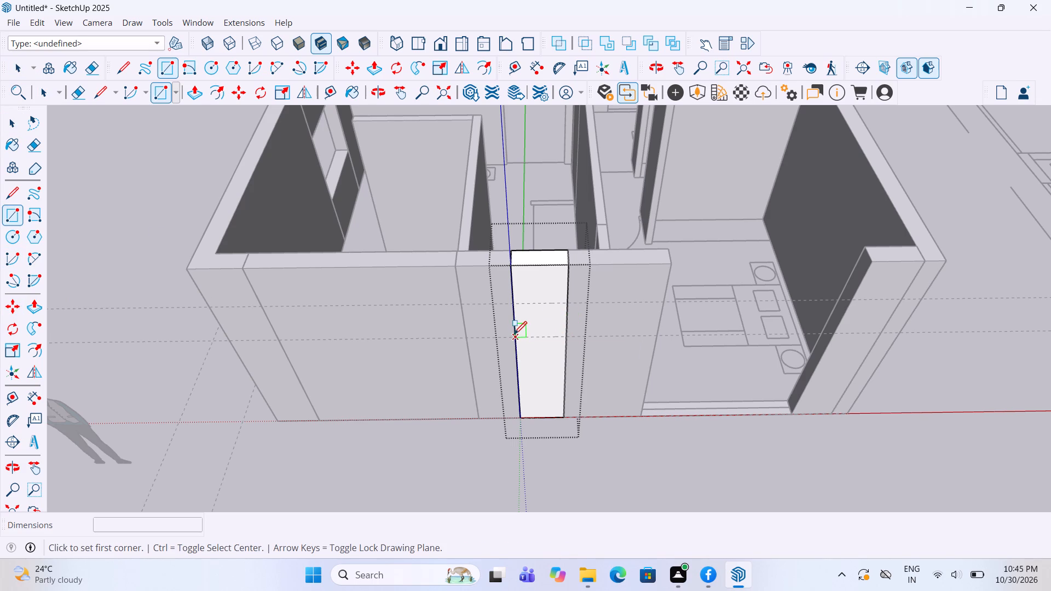
{"action": "left_click", "coordinate": [567, 302]}
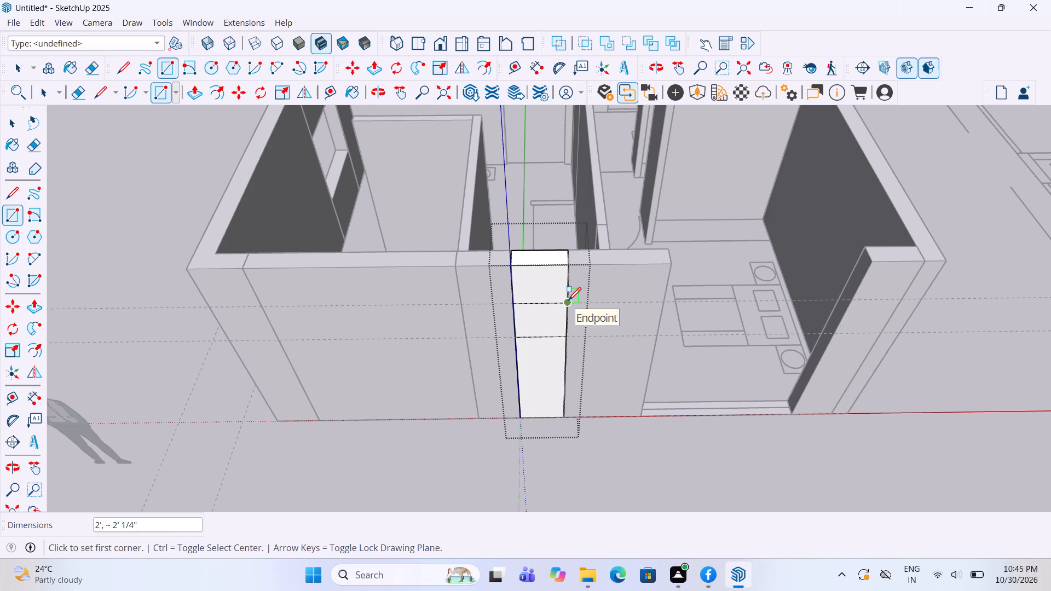
{"action": "key", "text": "p"}
{"action": "left_click", "coordinate": [541, 317]}
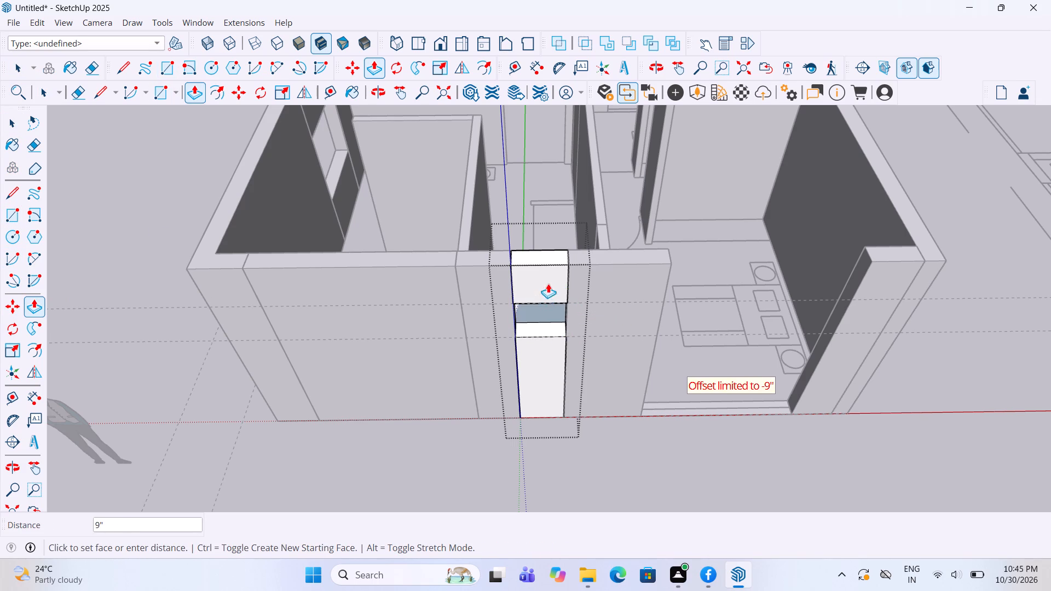
{"action": "left_click", "coordinate": [562, 228]}
{"action": "key", "text": "space"}
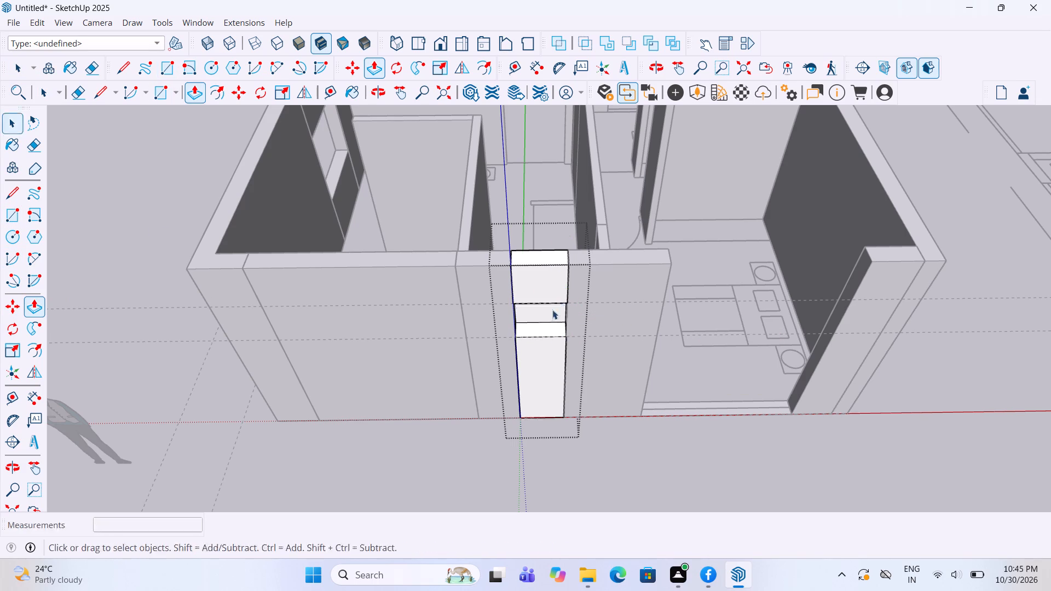
{"action": "left_click", "coordinate": [548, 311]}
{"action": "key", "text": "Delete"}
{"action": "left_click", "coordinate": [541, 424]}
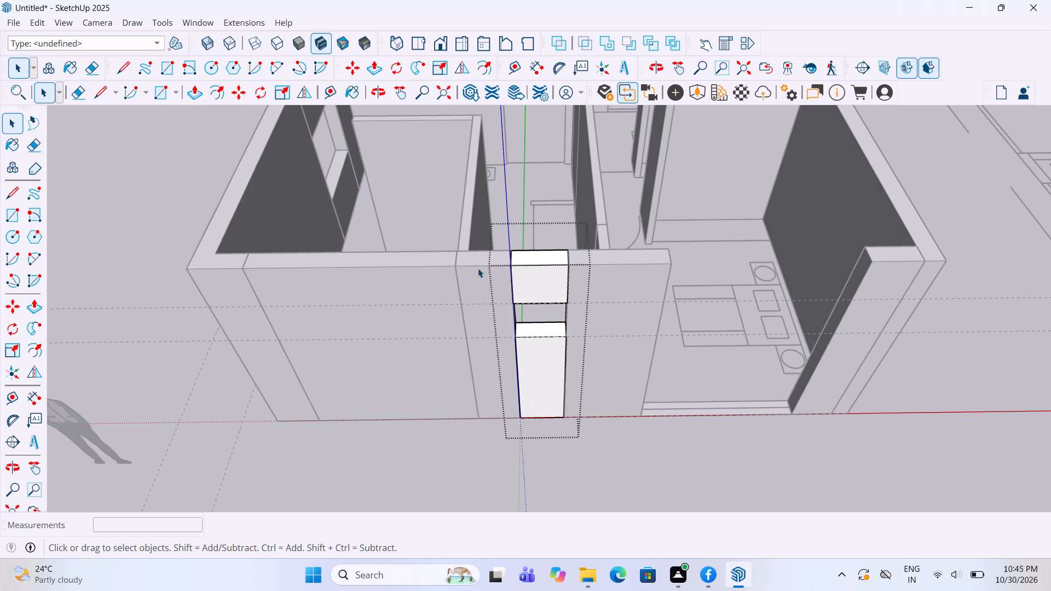
{"action": "scroll", "coordinate": [478, 268], "scroll_direction": "down", "scroll_amount": 1}
{"action": "middle_click_drag", "start_coordinate": [478, 268], "coordinate": [966, 345]}
{"action": "left_click", "coordinate": [868, 320]}
Examine the ground-floor rooms and partition walls around the two bedrooms from several angles.
{"action": "scroll", "coordinate": [586, 296], "scroll_direction": "down", "scroll_amount": 5}
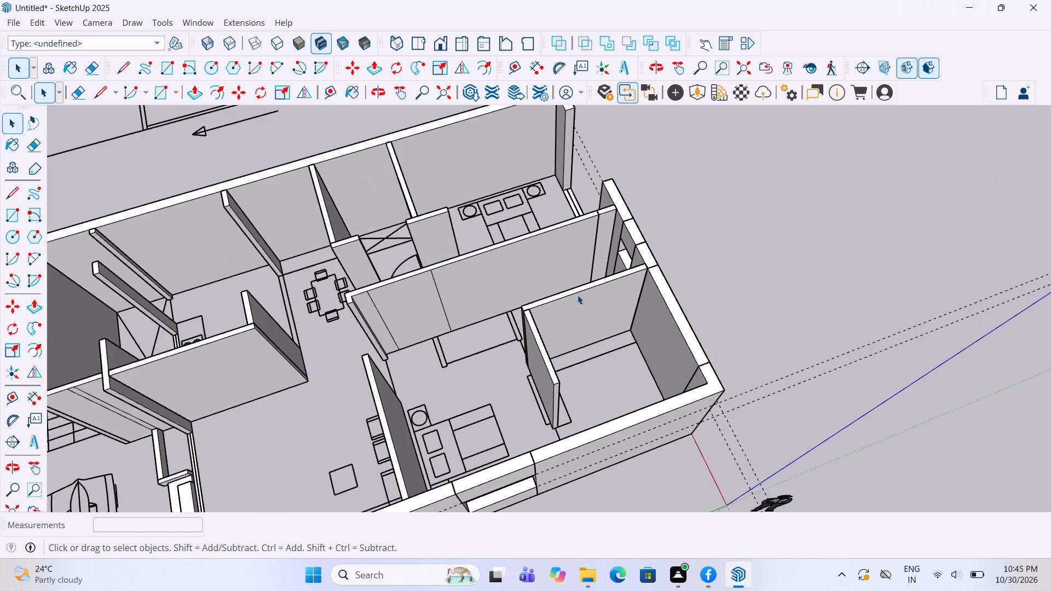
{"action": "middle_click_drag", "start_coordinate": [579, 292], "coordinate": [533, 352]}
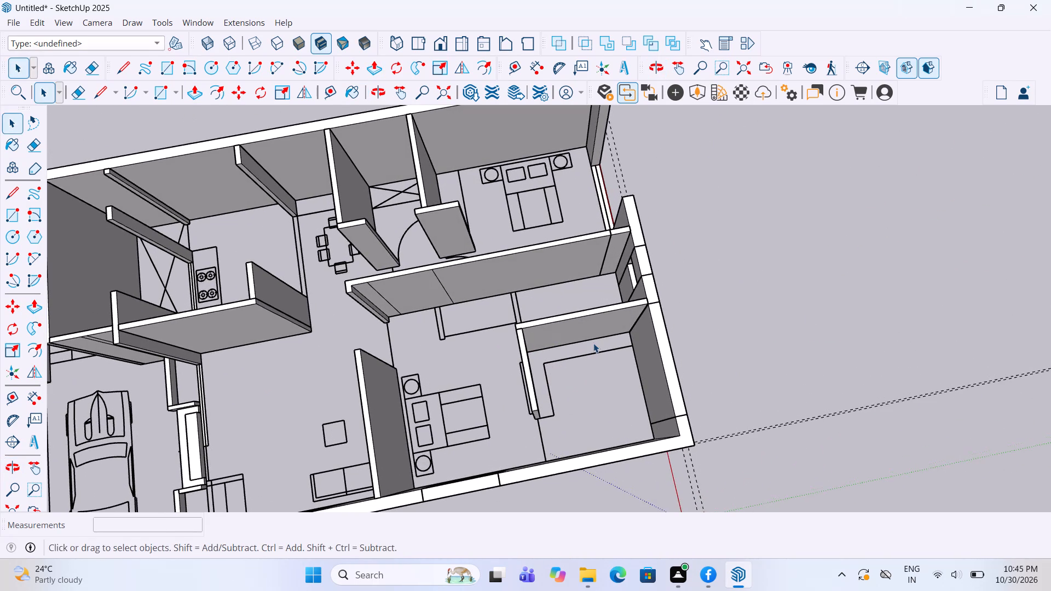
{"action": "scroll", "coordinate": [486, 312], "scroll_direction": "up", "scroll_amount": 3}
{"action": "middle_click_drag", "start_coordinate": [449, 312], "coordinate": [806, 277]}
{"action": "scroll", "coordinate": [549, 338], "scroll_direction": "up", "scroll_amount": 1}
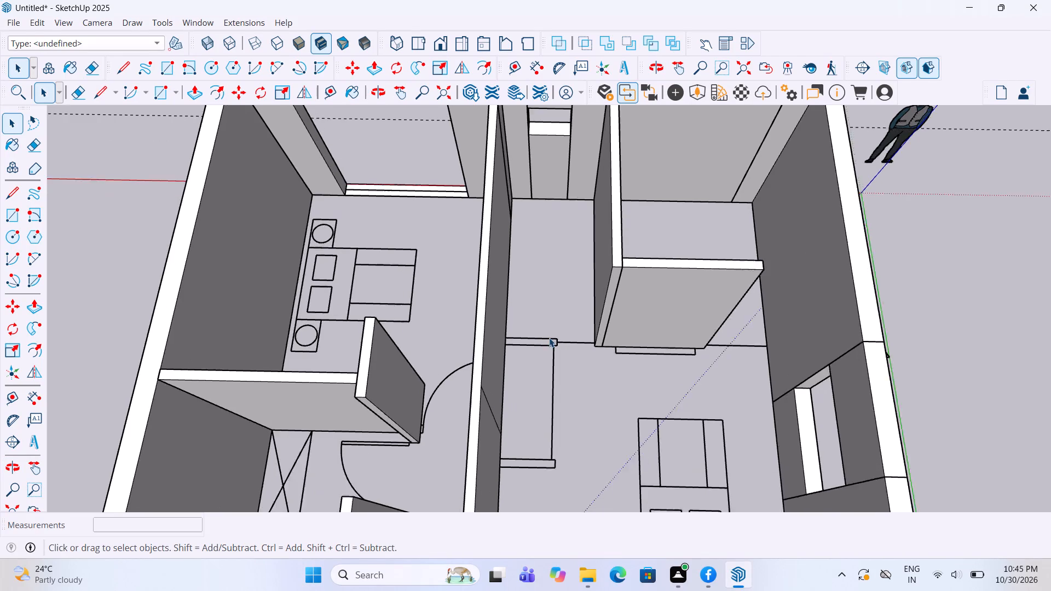
{"action": "scroll", "coordinate": [549, 338], "scroll_direction": "up", "scroll_amount": 2}
{"action": "scroll", "coordinate": [540, 355], "scroll_direction": "down", "scroll_amount": 4}
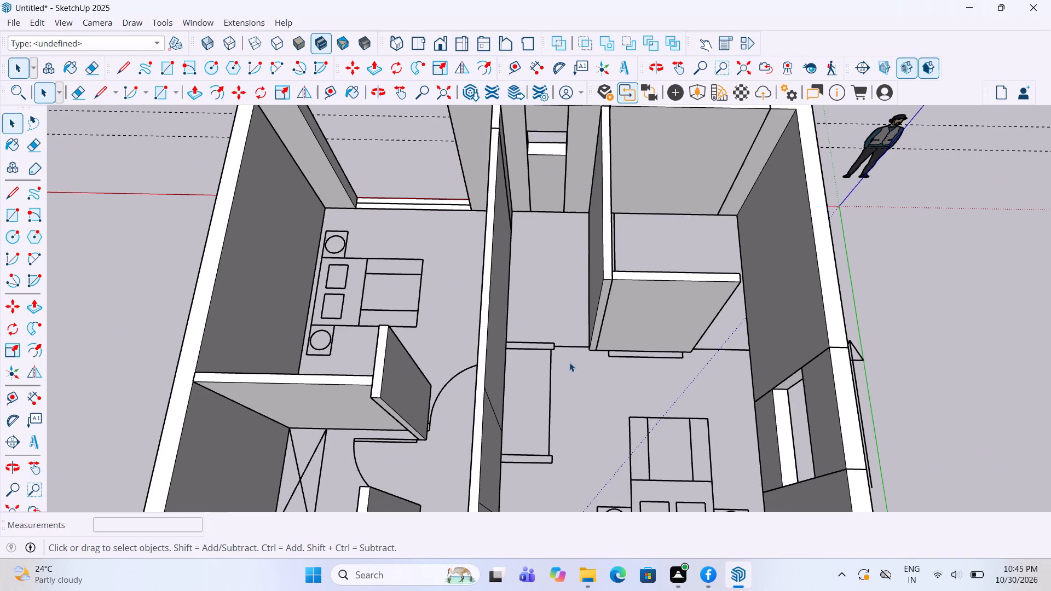
{"action": "scroll", "coordinate": [569, 362], "scroll_direction": "down", "scroll_amount": 5}
{"action": "scroll", "coordinate": [661, 278], "scroll_direction": "up", "scroll_amount": 2}
{"action": "middle_click_drag", "start_coordinate": [661, 278], "coordinate": [662, 429]}
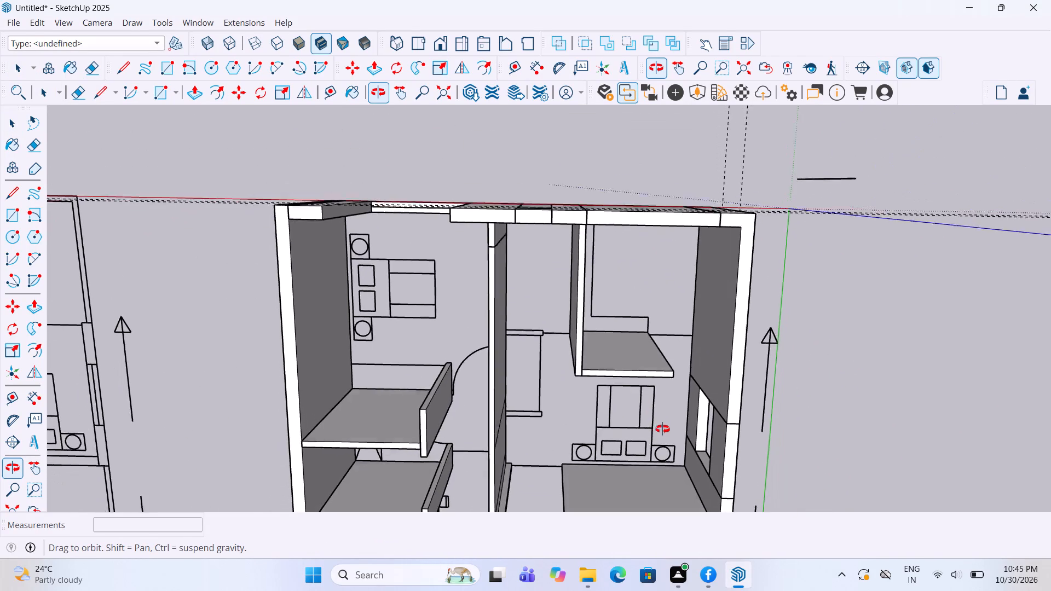
{"action": "middle_click_drag", "start_coordinate": [662, 429], "coordinate": [530, 212]}
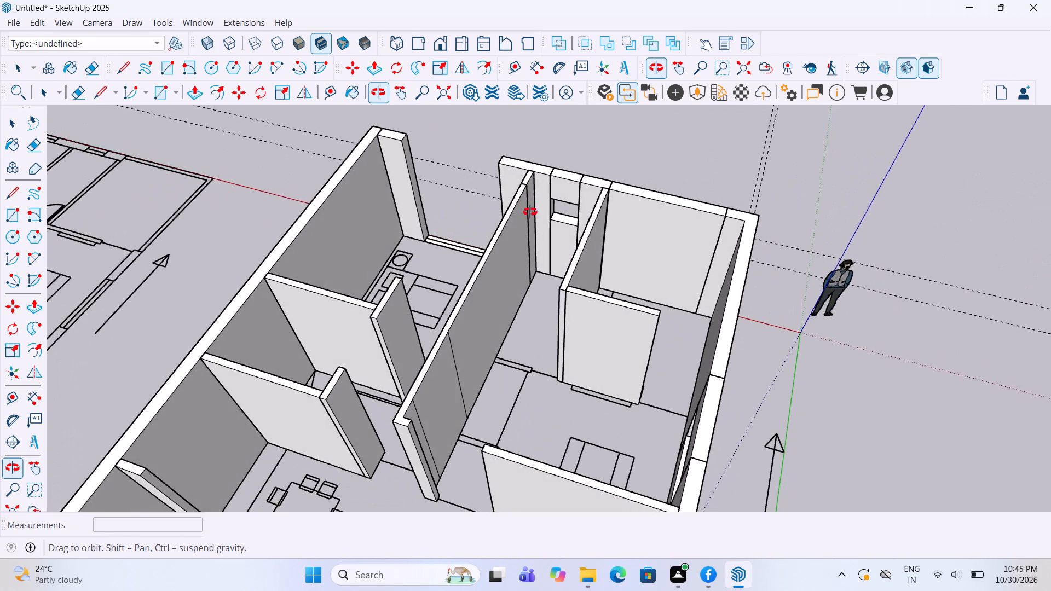
{"action": "middle_click_drag", "start_coordinate": [530, 212], "coordinate": [566, 237]}
{"action": "scroll", "coordinate": [481, 400], "scroll_direction": "up", "scroll_amount": 3}
{"action": "scroll", "coordinate": [481, 395], "scroll_direction": "down", "scroll_amount": 1}
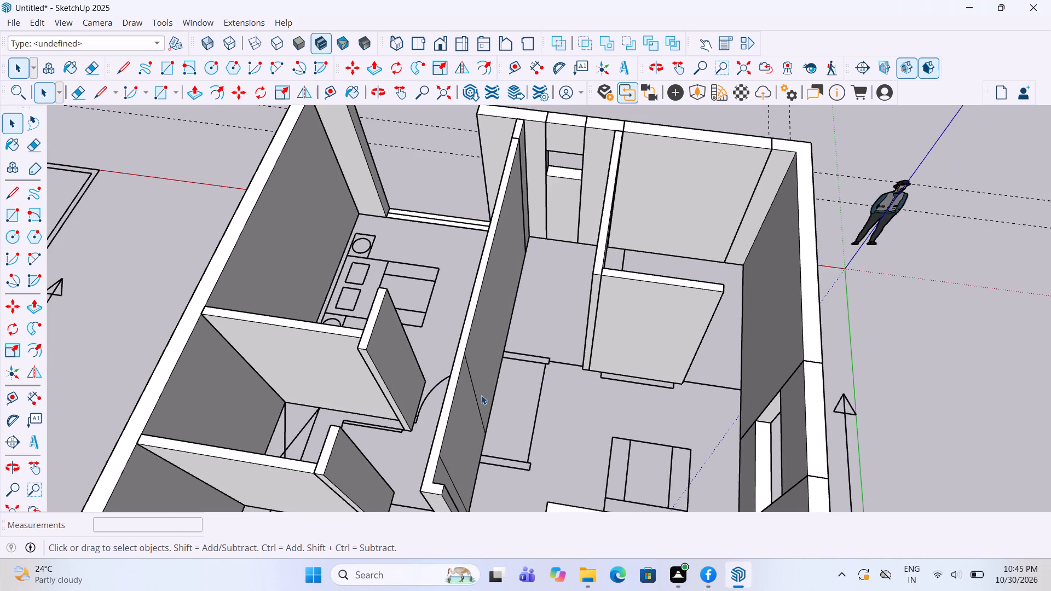
Push/pull the flat strip in the wide bedroom end-wall opening up 10', level with the adjoining wall tops.
{"action": "scroll", "coordinate": [481, 395], "scroll_direction": "down", "scroll_amount": 5}
{"action": "middle_click_drag", "start_coordinate": [307, 344], "coordinate": [922, 303]}
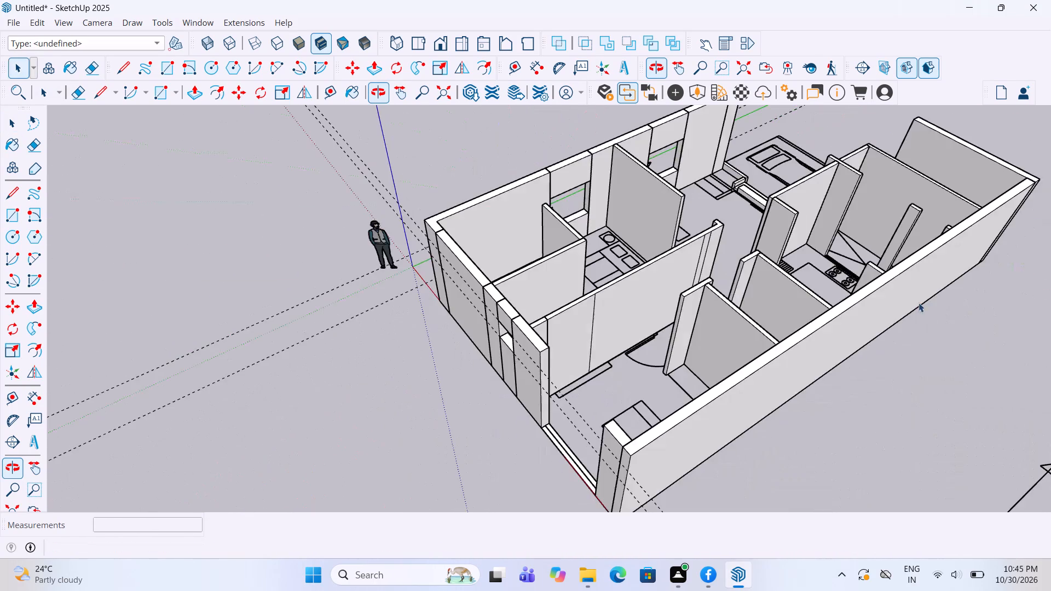
{"action": "middle_click_drag", "start_coordinate": [347, 452], "coordinate": [616, 450]}
{"action": "scroll", "coordinate": [715, 378], "scroll_direction": "up", "scroll_amount": 9}
{"action": "double_click", "coordinate": [709, 356]}
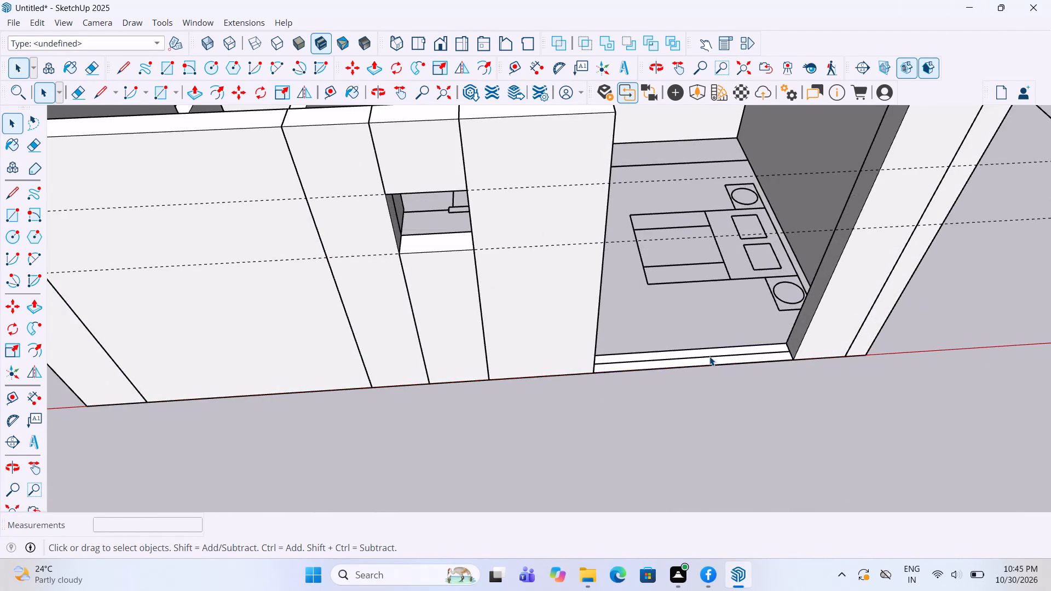
{"action": "key", "text": "space"}
{"action": "type", "text": "p"}
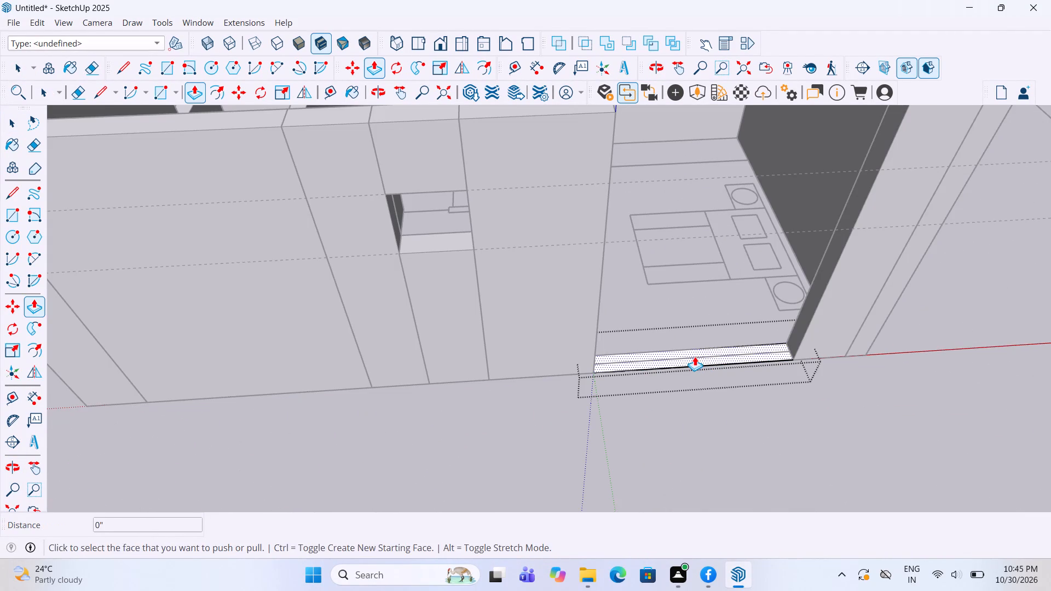
{"action": "left_click", "coordinate": [695, 356]}
{"action": "scroll", "coordinate": [690, 345], "scroll_direction": "down", "scroll_amount": 6}
{"action": "left_click", "coordinate": [544, 233]}
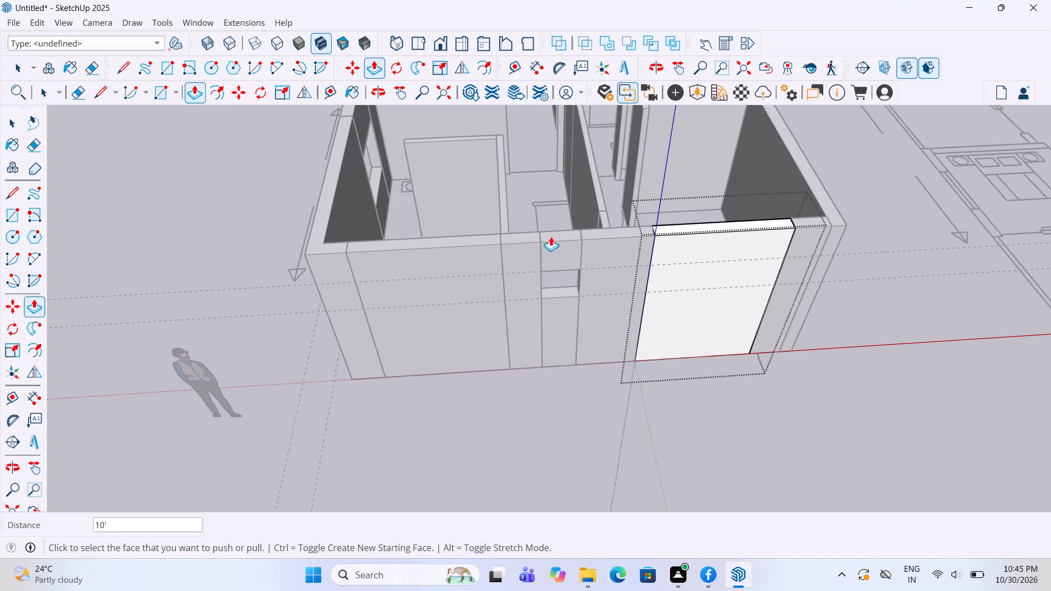
{"action": "key", "text": "space"}
{"action": "left_click", "coordinate": [625, 419]}
Delete the two horizontal guides running across the end wall.
{"action": "scroll", "coordinate": [869, 270], "scroll_direction": "down", "scroll_amount": 2}
{"action": "middle_click_drag", "start_coordinate": [865, 247], "coordinate": [845, 237]}
{"action": "left_click_drag", "start_coordinate": [903, 311], "coordinate": [876, 241]}
{"action": "key", "text": "Delete"}
Place two horizontal guides across the end wall, one 3' above its base and another 4' above the first.
{"action": "scroll", "coordinate": [838, 269], "scroll_direction": "up", "scroll_amount": 3}
{"action": "middle_click_drag", "start_coordinate": [828, 269], "coordinate": [805, 266]}
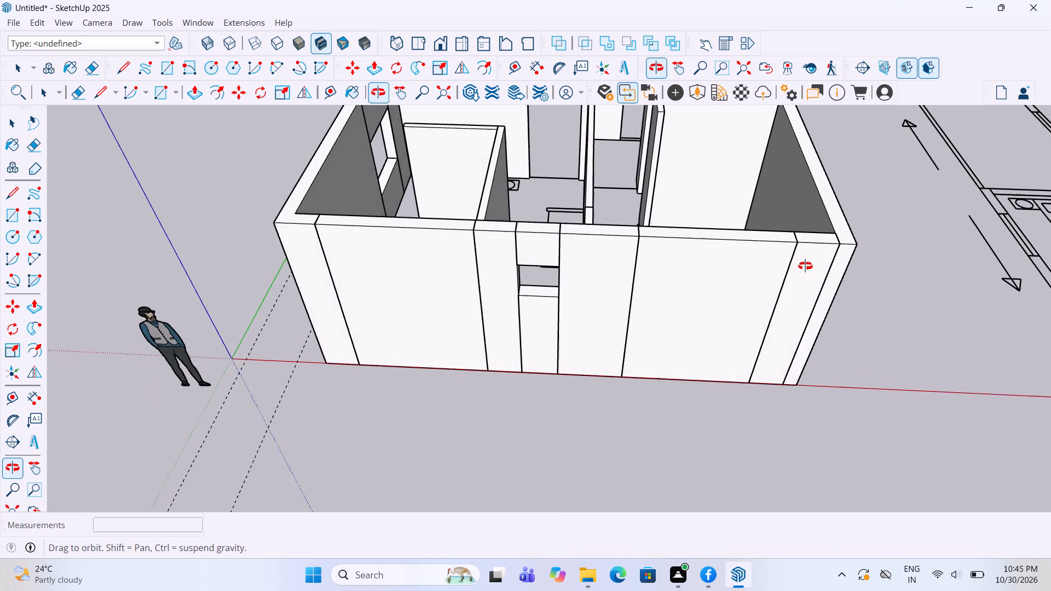
{"action": "middle_click_drag", "start_coordinate": [805, 266], "coordinate": [804, 265]}
{"action": "left_click", "coordinate": [5, 397]}
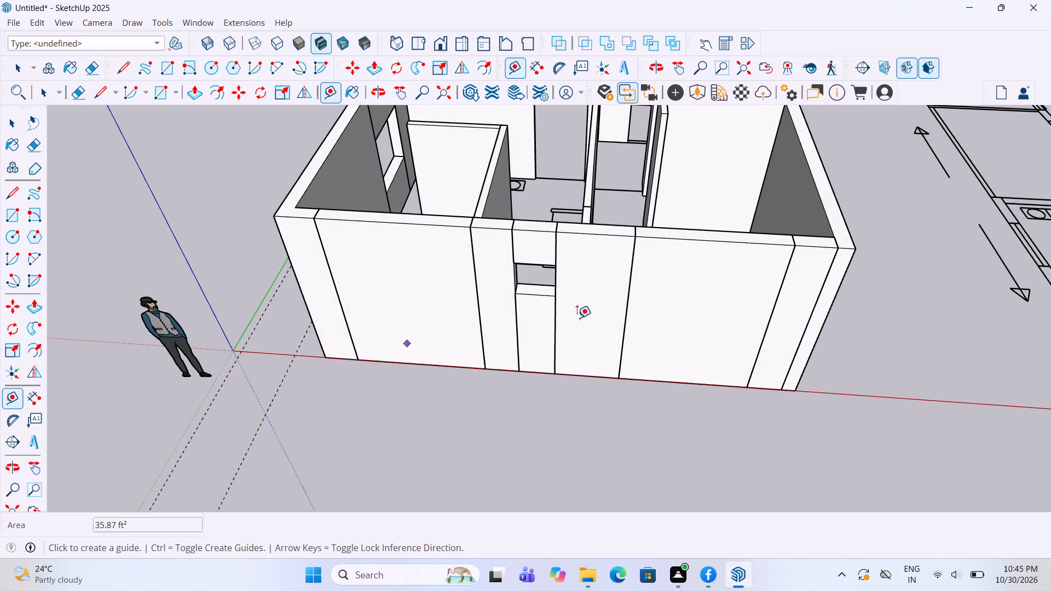
{"action": "left_click", "coordinate": [717, 384]}
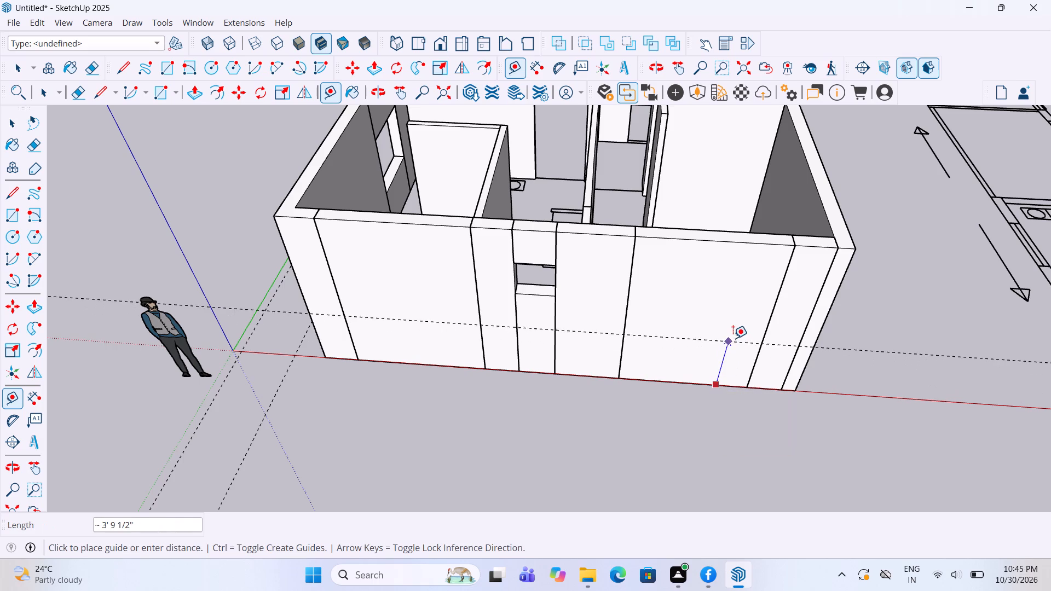
{"action": "type", "text": "3'"}
{"action": "key", "text": "Return"}
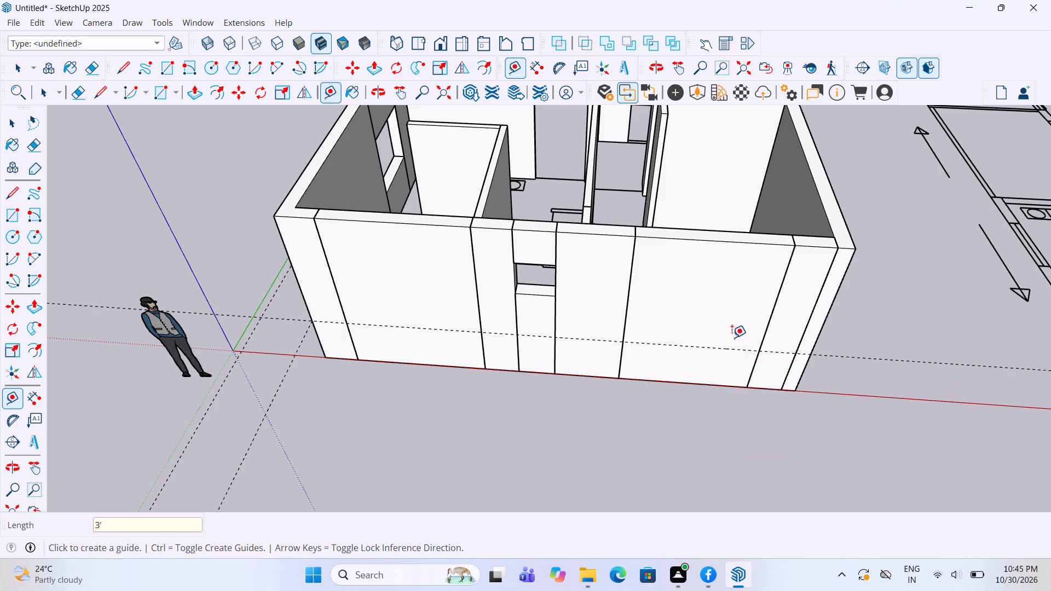
{"action": "left_click", "coordinate": [721, 350]}
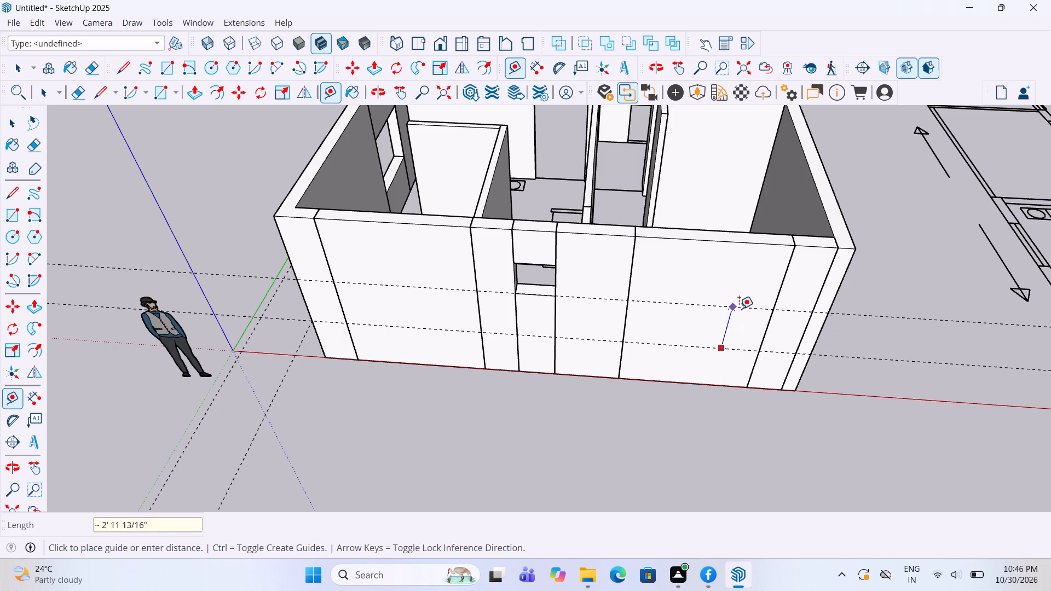
{"action": "type", "text": "4'"}
{"action": "key", "text": "Return"}
{"action": "key", "text": "space"}
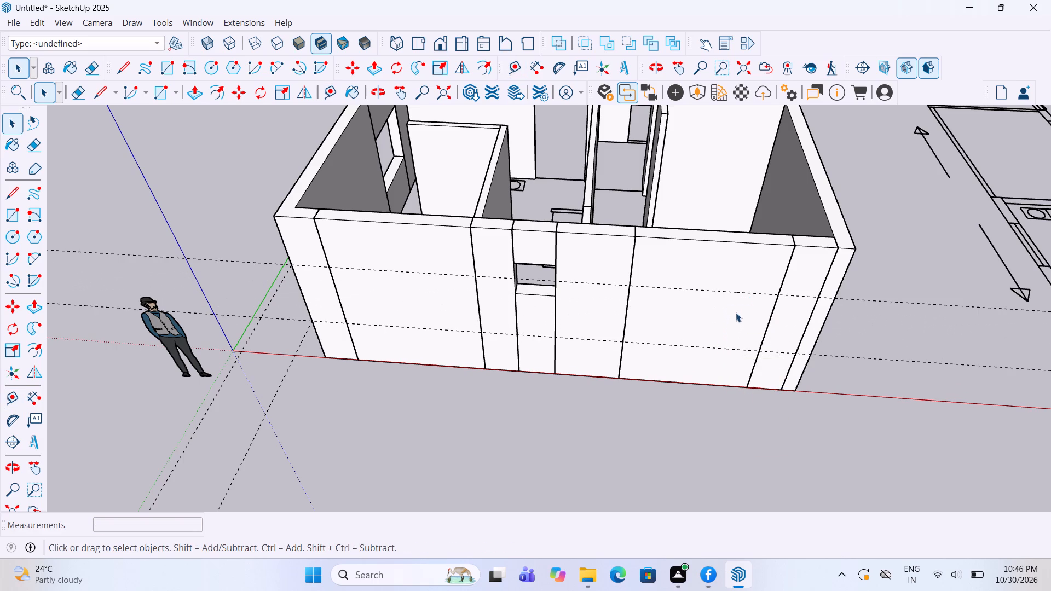
Cut a window opening 4' high by about 7' 5/8" wide through the 9" thick bedroom end-wall panel, between the two guides.
{"action": "triple_click", "coordinate": [727, 316]}
{"action": "double_click", "coordinate": [670, 311]}
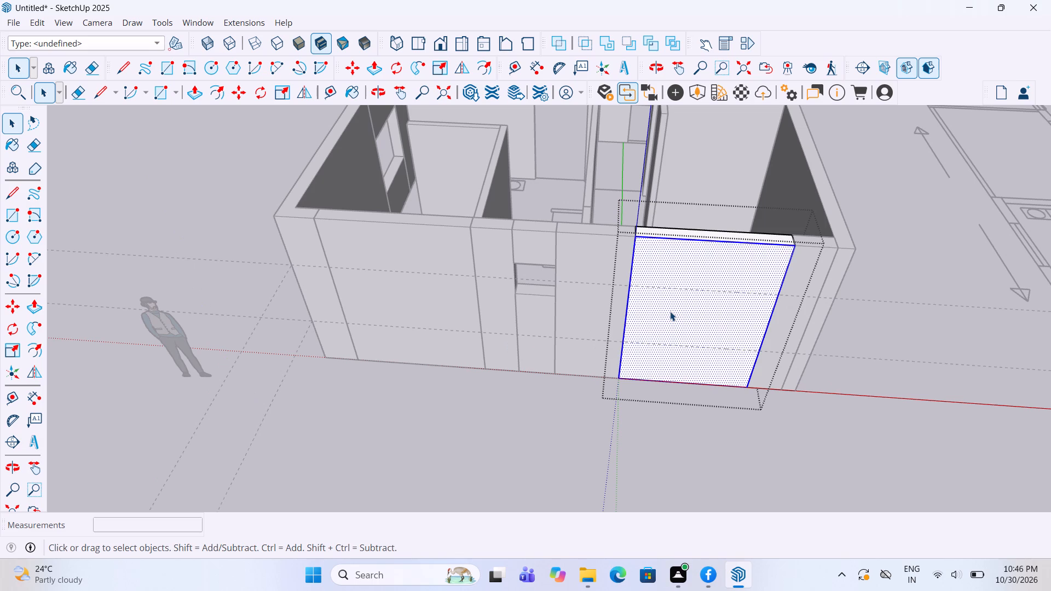
{"action": "left_click", "coordinate": [16, 212]}
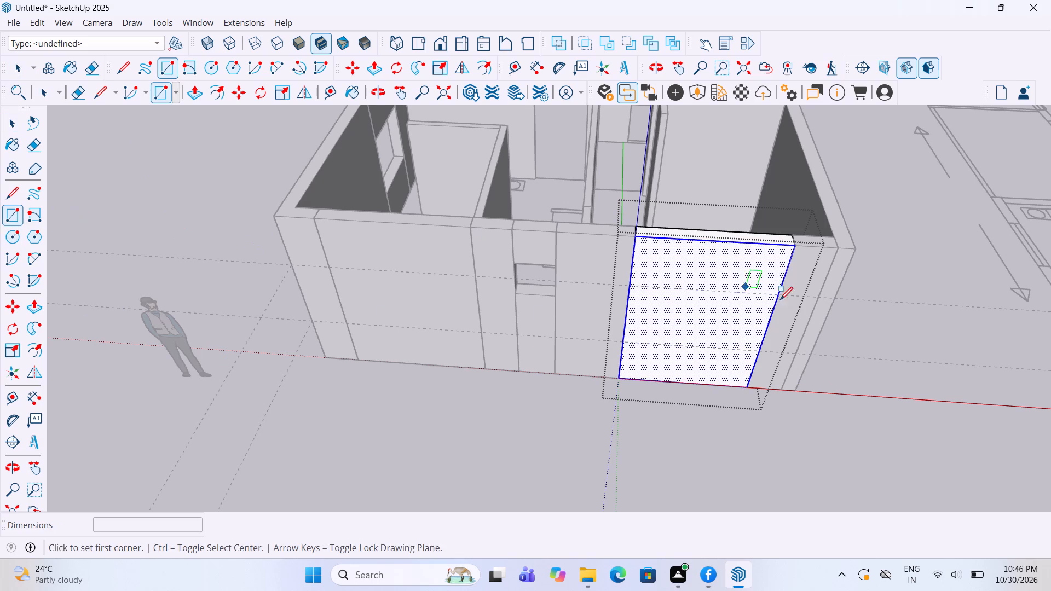
{"action": "scroll", "coordinate": [796, 329], "scroll_direction": "up", "scroll_amount": 2}
{"action": "left_click", "coordinate": [775, 288]}
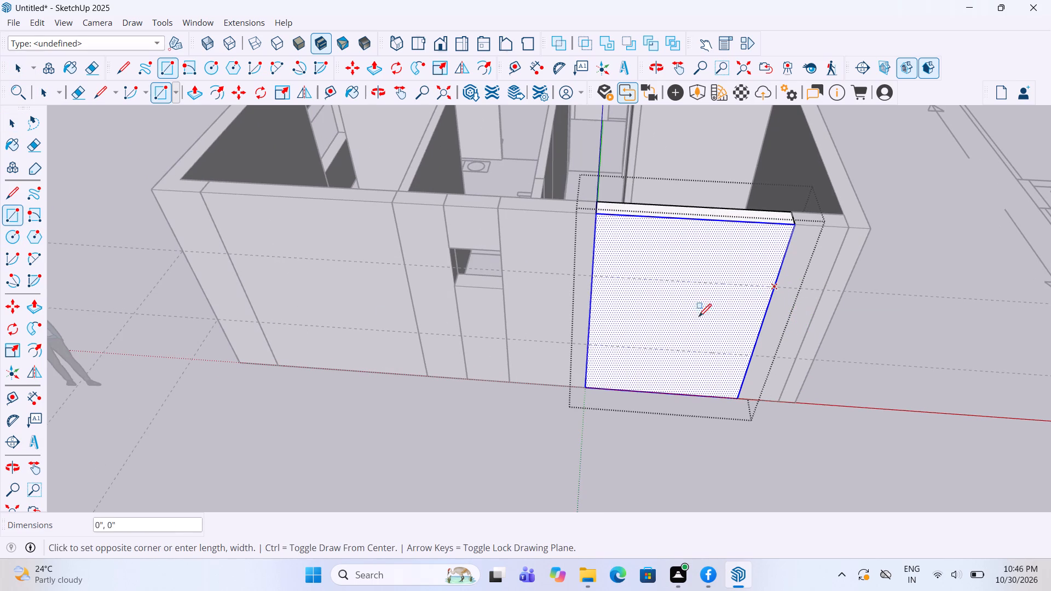
{"action": "left_click", "coordinate": [585, 346]}
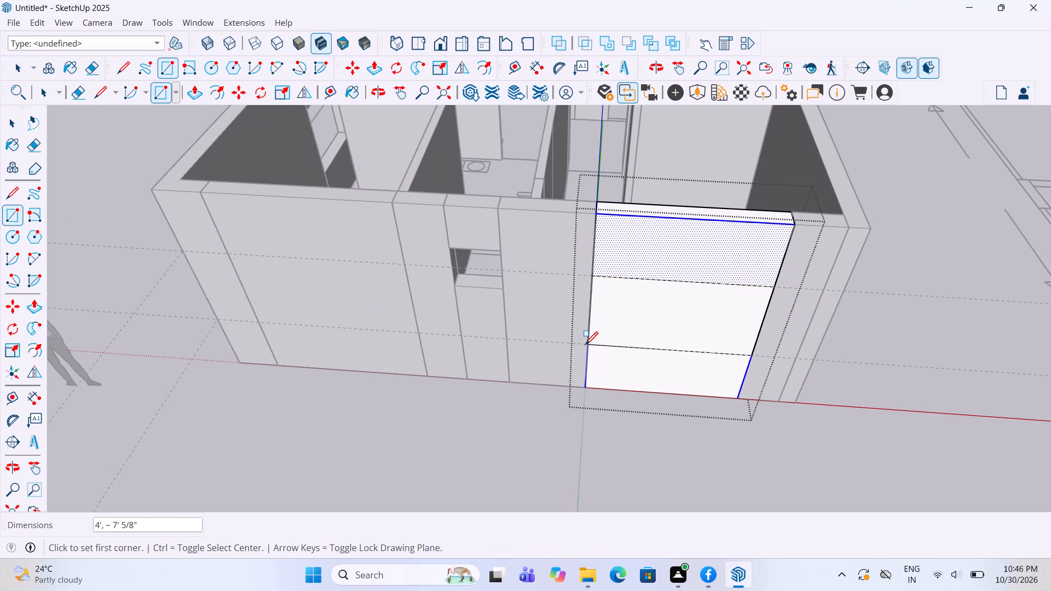
{"action": "key", "text": "space"}
{"action": "key", "text": "p"}
{"action": "left_click", "coordinate": [657, 332]}
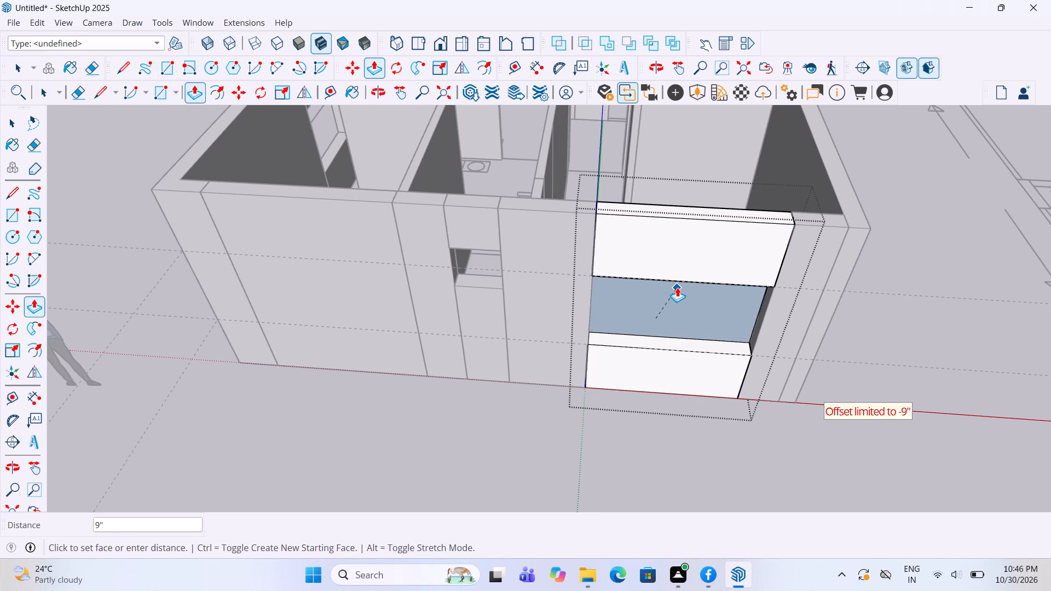
{"action": "left_click", "coordinate": [677, 287]}
{"action": "key", "text": "space"}
{"action": "left_click", "coordinate": [662, 317]}
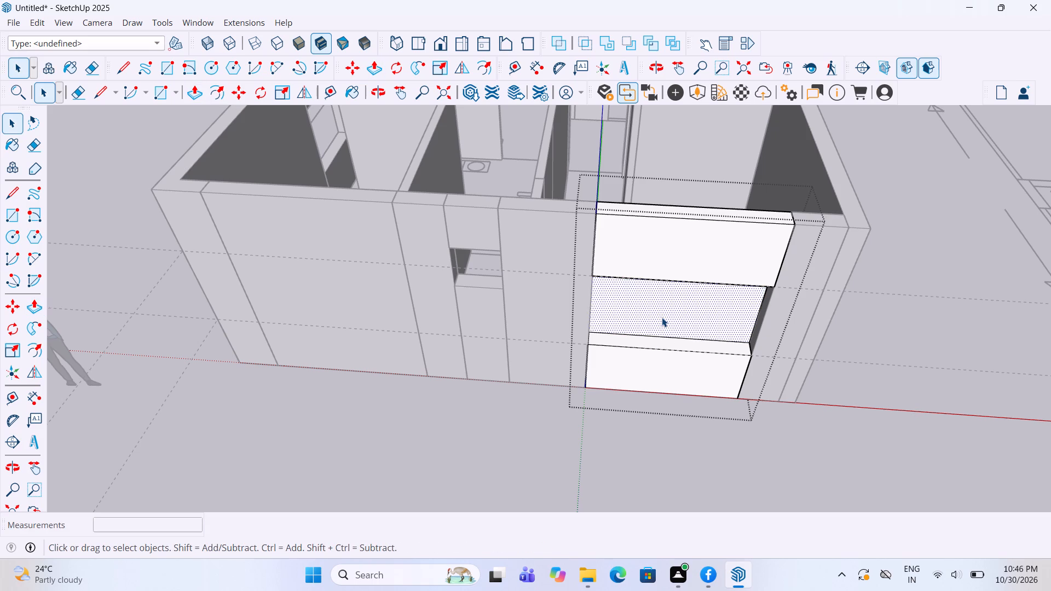
{"action": "key", "text": "Delete"}
{"action": "left_click", "coordinate": [622, 438]}
Examine the ground-floor walls, window openings and rooms from above, going around from the bedroom end to the staircase end.
{"action": "scroll", "coordinate": [628, 403], "scroll_direction": "down", "scroll_amount": 3}
{"action": "middle_click_drag", "start_coordinate": [692, 231], "coordinate": [708, 496]}
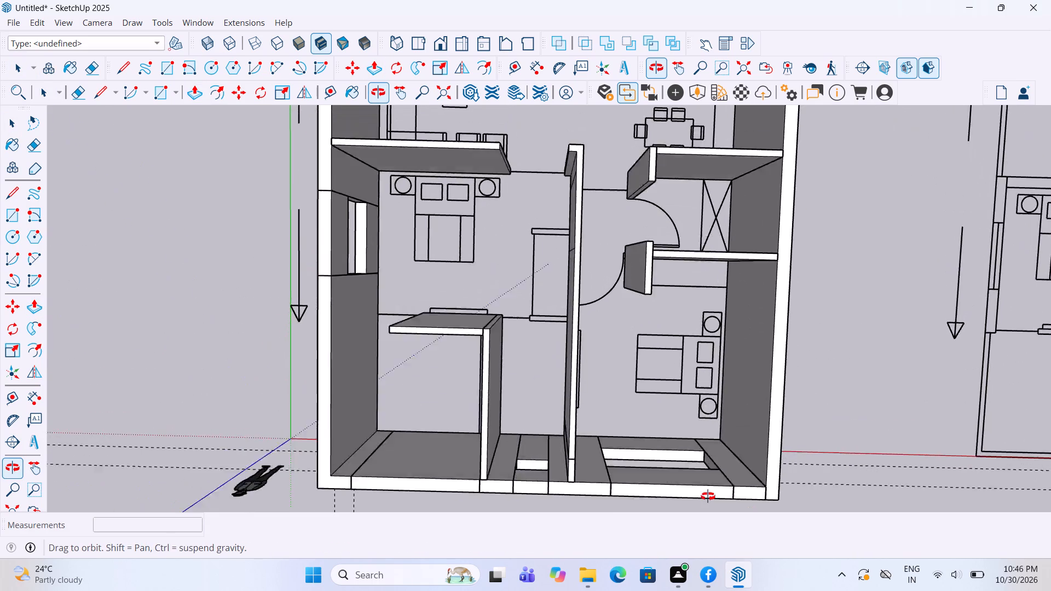
{"action": "middle_click_drag", "start_coordinate": [708, 496], "coordinate": [684, 378]}
{"action": "scroll", "coordinate": [628, 366], "scroll_direction": "down", "scroll_amount": 5}
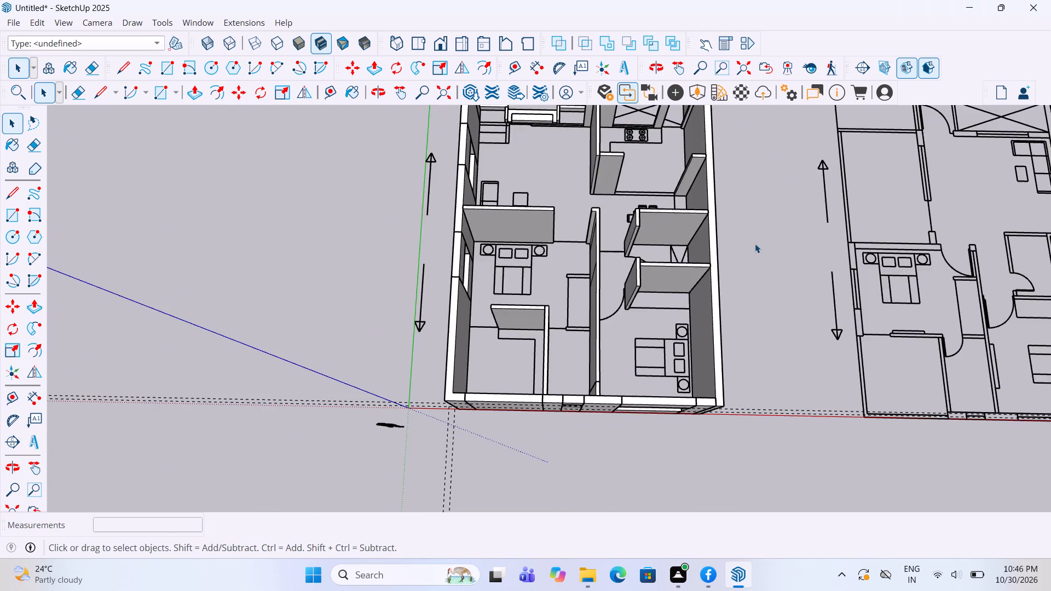
{"action": "scroll", "coordinate": [755, 244], "scroll_direction": "up", "scroll_amount": 3}
{"action": "middle_click_drag", "start_coordinate": [755, 244], "coordinate": [564, 323]}
{"action": "middle_click", "coordinate": [532, 343]}
{"action": "scroll", "coordinate": [520, 333], "scroll_direction": "down", "scroll_amount": 4}
{"action": "middle_click_drag", "start_coordinate": [659, 352], "coordinate": [657, 352]}
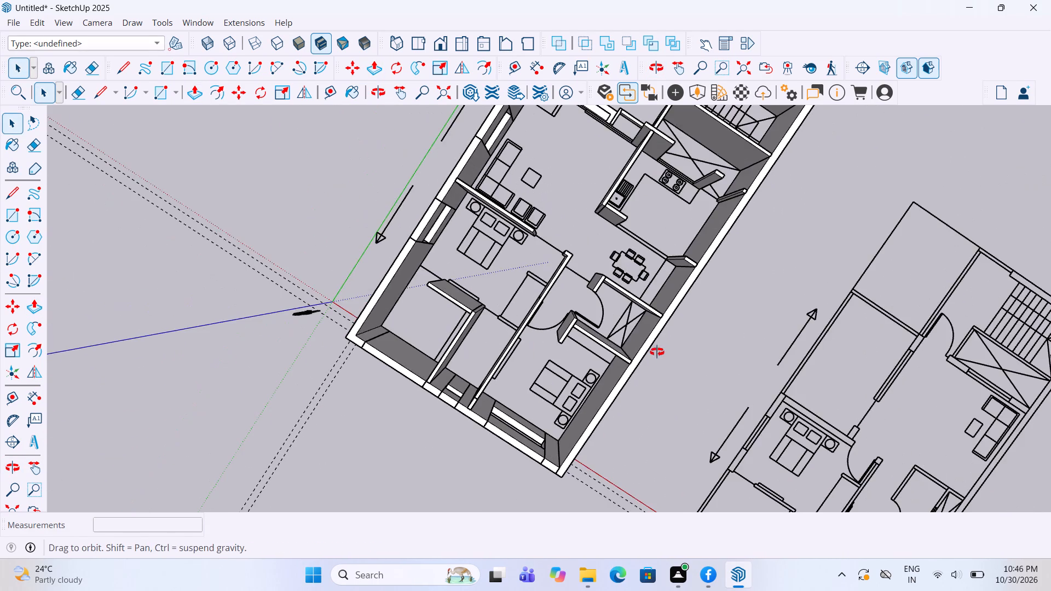
{"action": "middle_click_drag", "start_coordinate": [657, 352], "coordinate": [514, 376]}
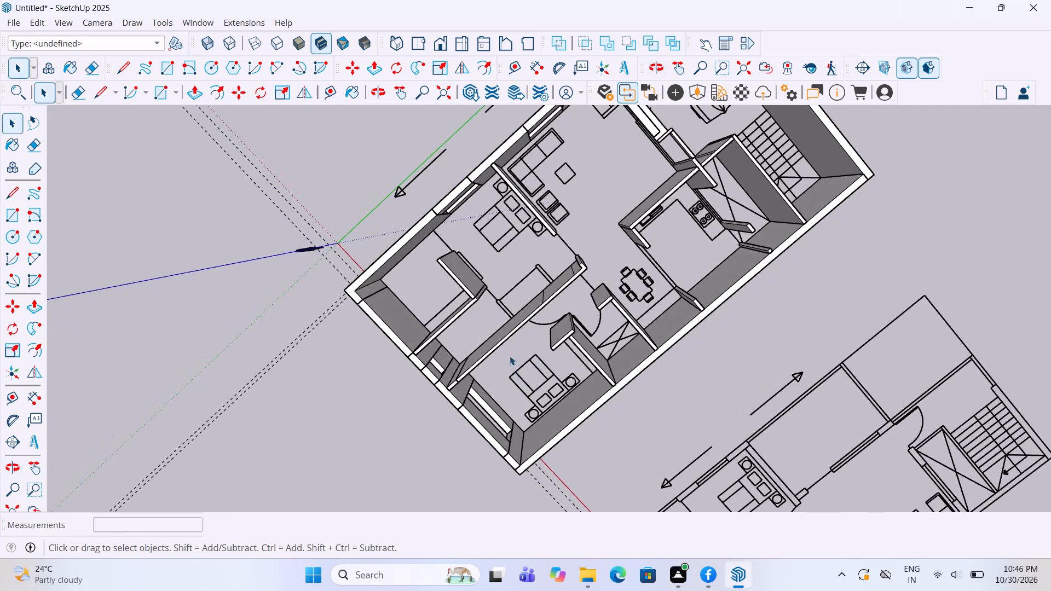
{"action": "scroll", "coordinate": [510, 356], "scroll_direction": "down", "scroll_amount": 6}
{"action": "scroll", "coordinate": [683, 245], "scroll_direction": "up", "scroll_amount": 8}
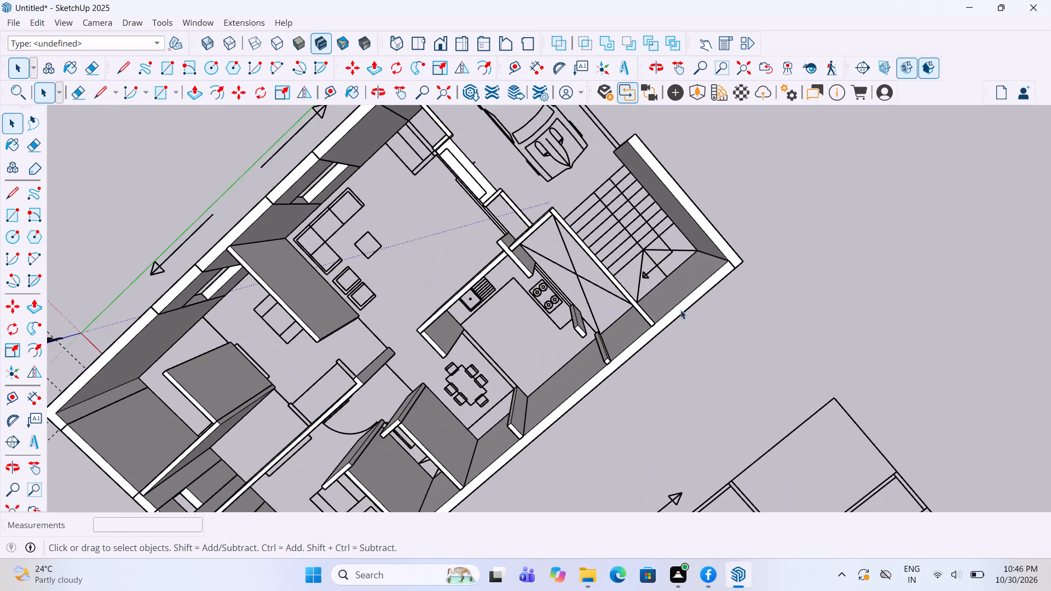
{"action": "middle_click_drag", "start_coordinate": [680, 310], "coordinate": [660, 183]}
{"action": "middle_click_drag", "start_coordinate": [662, 230], "coordinate": [662, 231]}
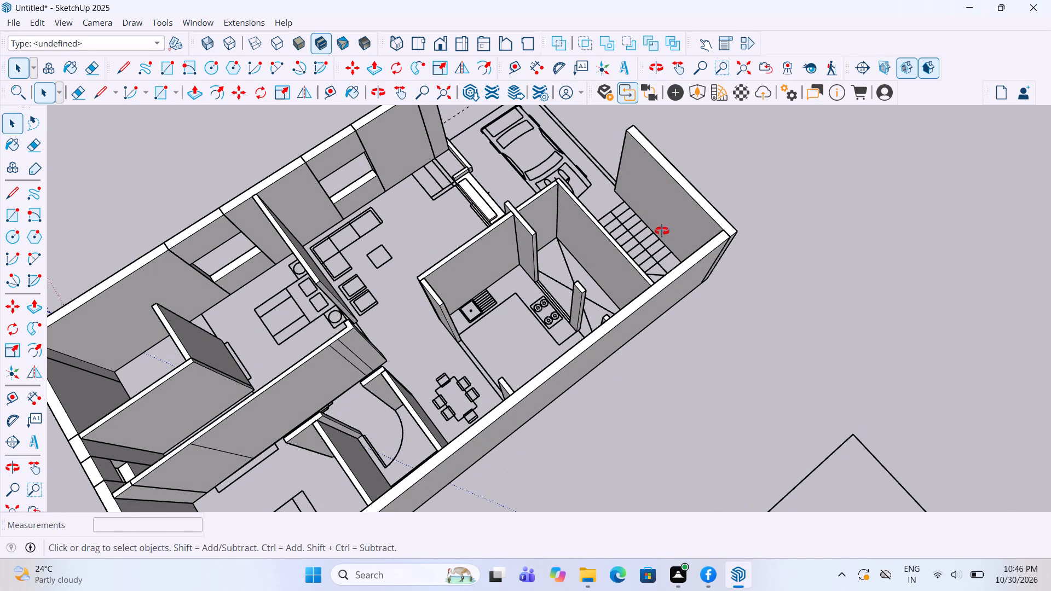
{"action": "middle_click_drag", "start_coordinate": [662, 231], "coordinate": [792, 271]}
{"action": "scroll", "coordinate": [792, 275], "scroll_direction": "down", "scroll_amount": 4}
{"action": "middle_click_drag", "start_coordinate": [345, 383], "coordinate": [909, 366]}
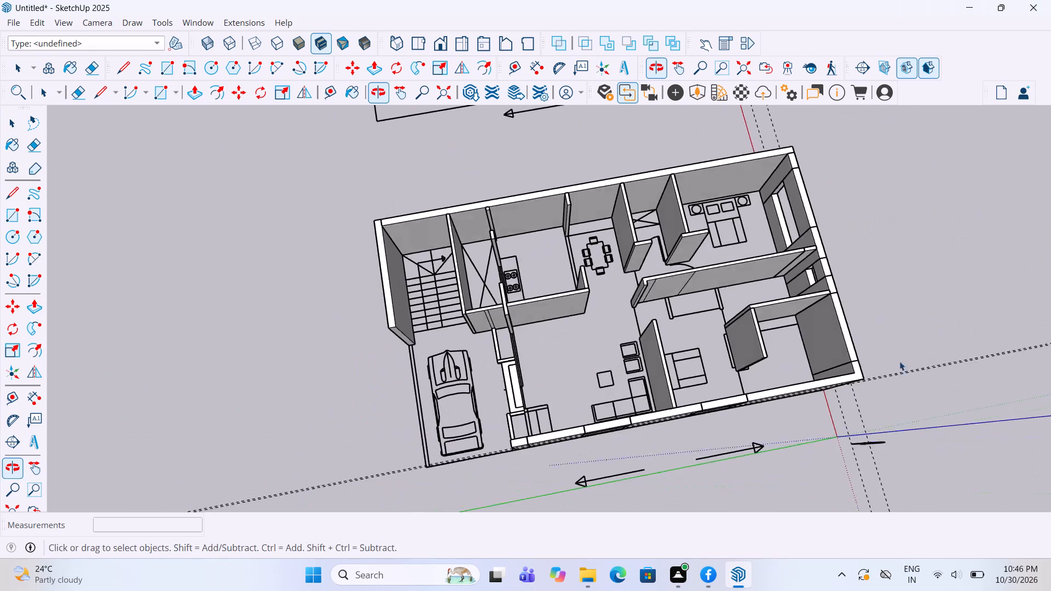
Draw a 10" by 3' 6 1/4" rectangle over the first tread of the staircase plan beside the car and make it a group.
{"action": "scroll", "coordinate": [488, 356], "scroll_direction": "up", "scroll_amount": 5}
{"action": "scroll", "coordinate": [359, 296], "scroll_direction": "up", "scroll_amount": 4}
{"action": "scroll", "coordinate": [420, 296], "scroll_direction": "down", "scroll_amount": 3}
{"action": "scroll", "coordinate": [392, 296], "scroll_direction": "up", "scroll_amount": 4}
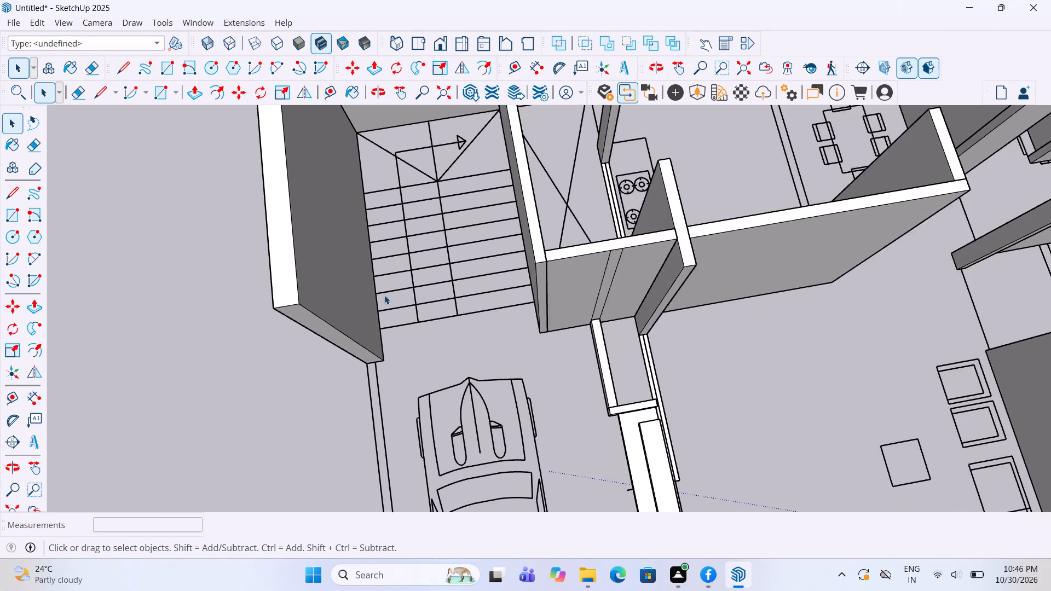
{"action": "scroll", "coordinate": [384, 295], "scroll_direction": "up", "scroll_amount": 4}
{"action": "left_click", "coordinate": [19, 207]}
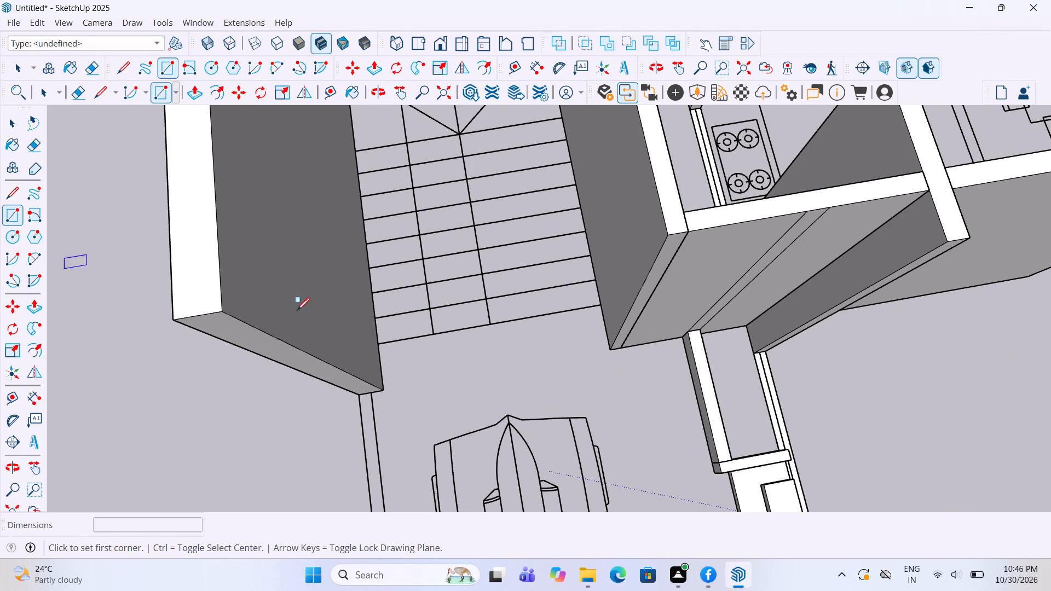
{"action": "scroll", "coordinate": [403, 354], "scroll_direction": "up", "scroll_amount": 3}
{"action": "left_click", "coordinate": [371, 341]}
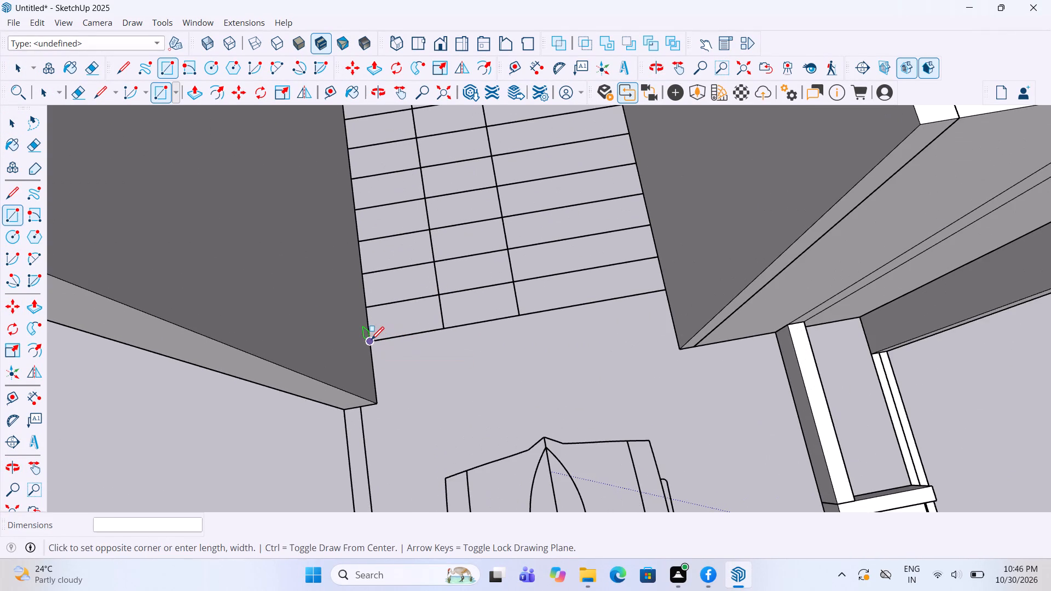
{"action": "scroll", "coordinate": [371, 341], "scroll_direction": "down", "scroll_amount": 8}
{"action": "scroll", "coordinate": [408, 322], "scroll_direction": "up", "scroll_amount": 7}
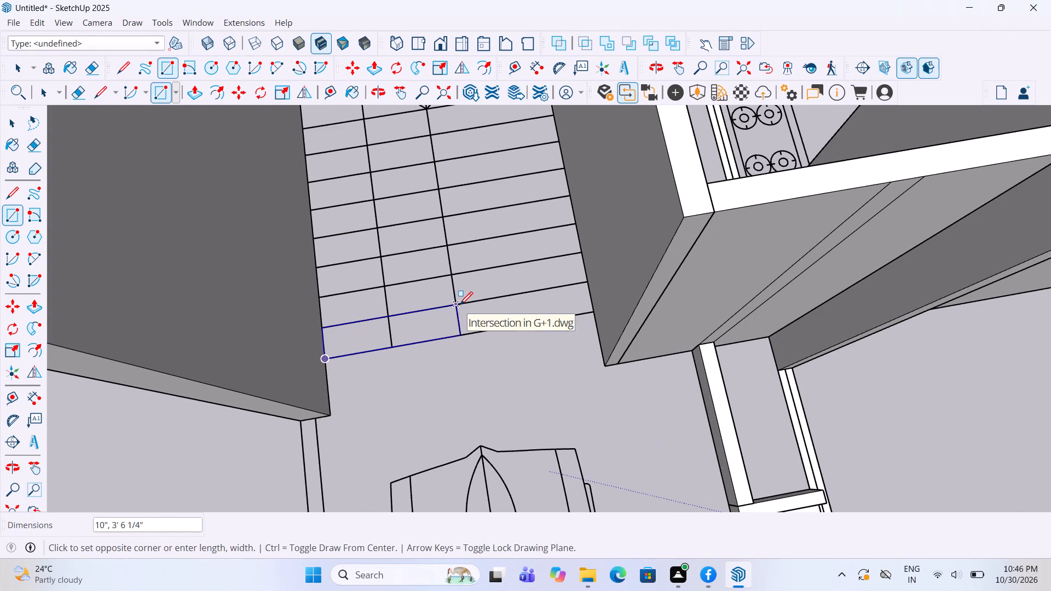
{"action": "double_click", "coordinate": [460, 306]}
{"action": "key", "text": "space"}
{"action": "left_click", "coordinate": [442, 321]}
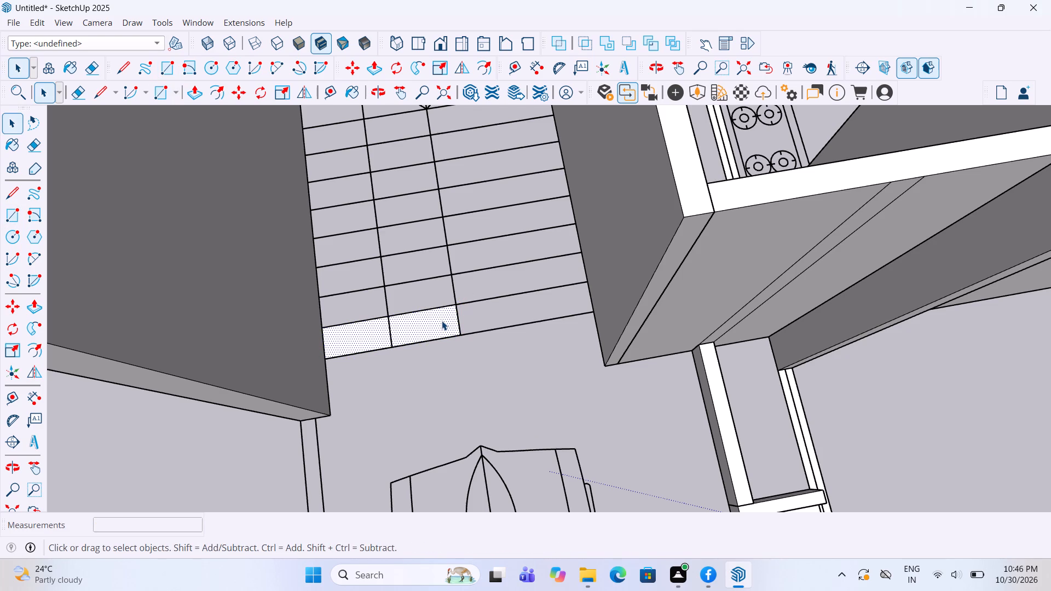
{"action": "right_click", "coordinate": [442, 321]}
{"action": "left_click", "coordinate": [504, 418]}
Push/pull the tread rectangle up 6" inside its group to form the first stair step.
{"action": "double_click", "coordinate": [417, 335]}
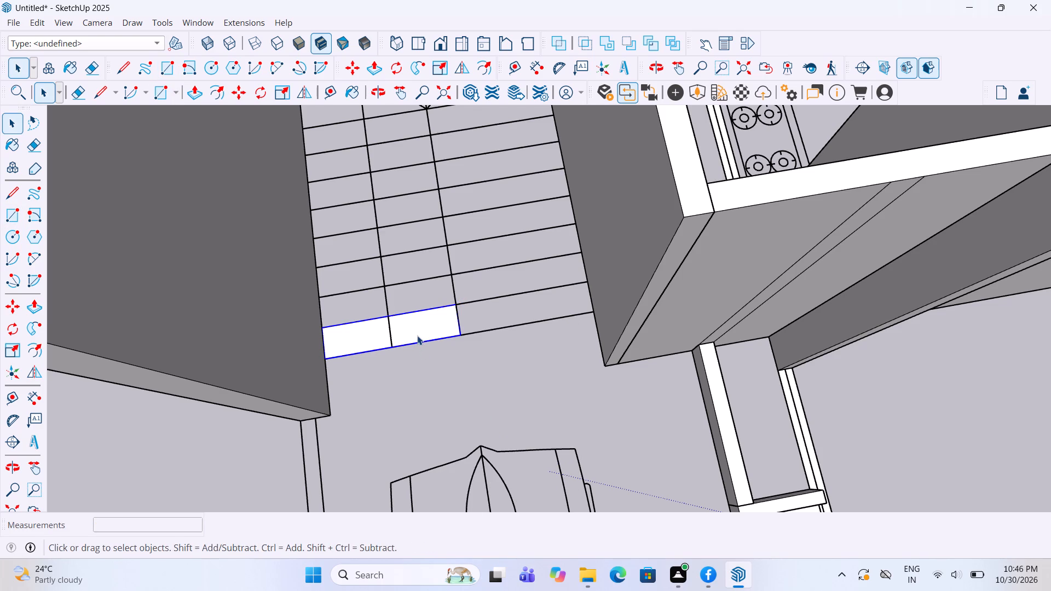
{"action": "key", "text": "p"}
{"action": "left_click", "coordinate": [440, 319]}
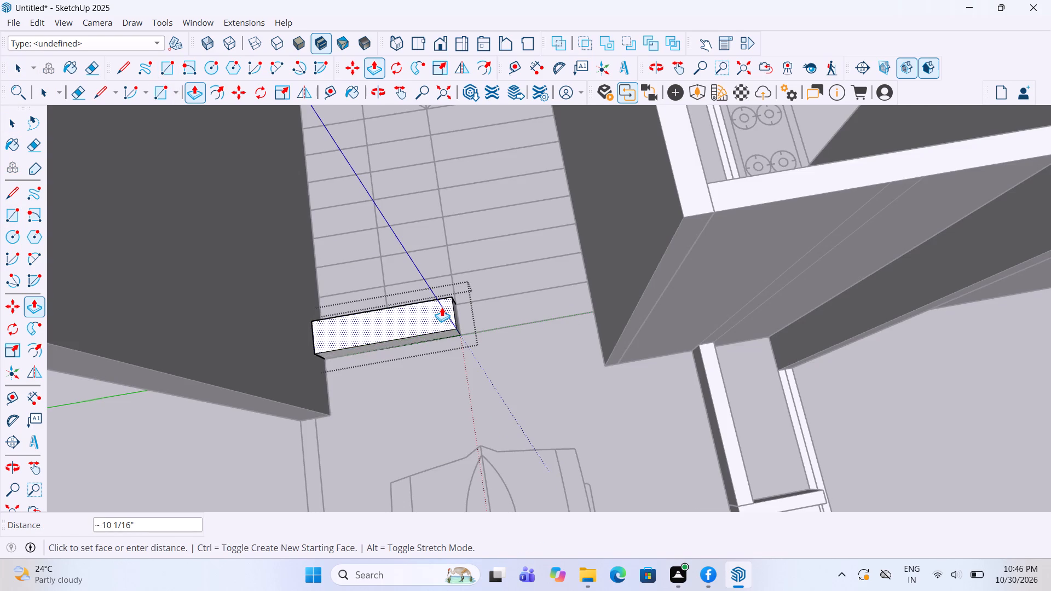
{"action": "scroll", "coordinate": [442, 307], "scroll_direction": "down", "scroll_amount": 4}
{"action": "middle_click_drag", "start_coordinate": [441, 307], "coordinate": [422, 293]}
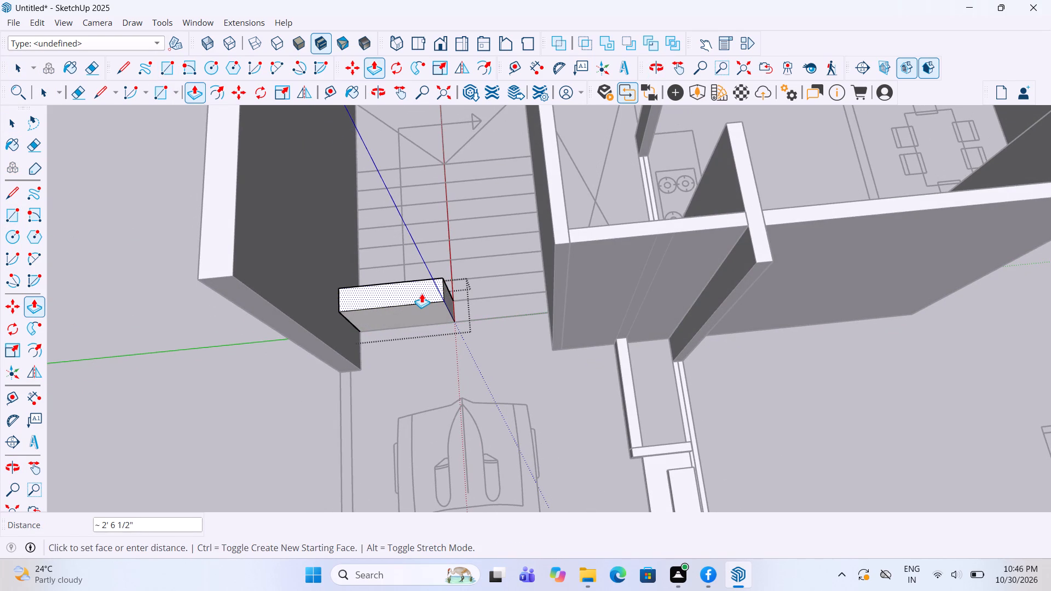
{"action": "scroll", "coordinate": [421, 293], "scroll_direction": "up", "scroll_amount": 2}
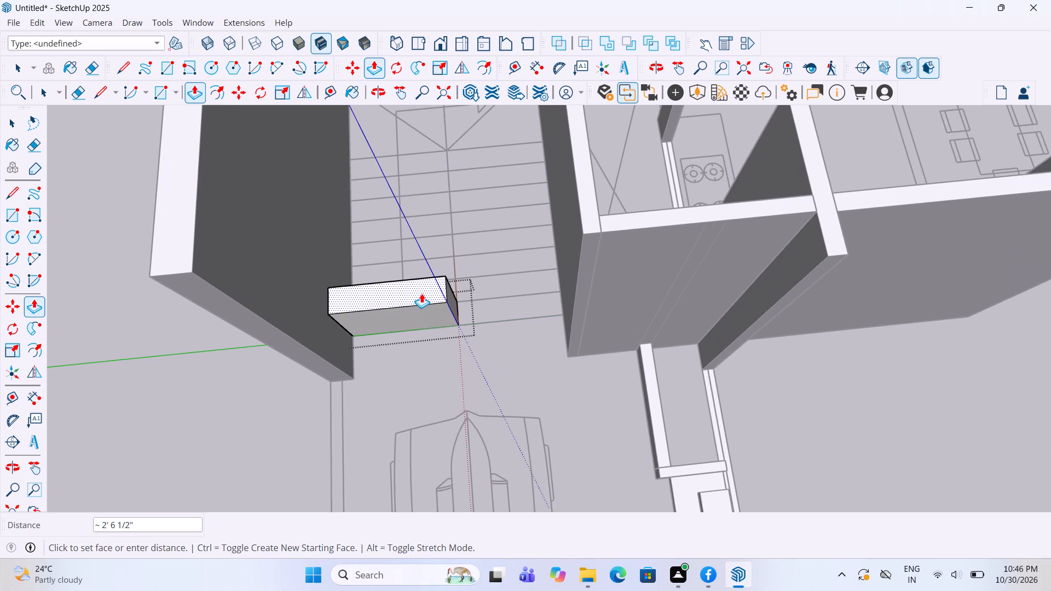
{"action": "key", "text": "6"}
{"action": "key", "text": "shift+quotedbl"}
{"action": "key", "text": "Return"}
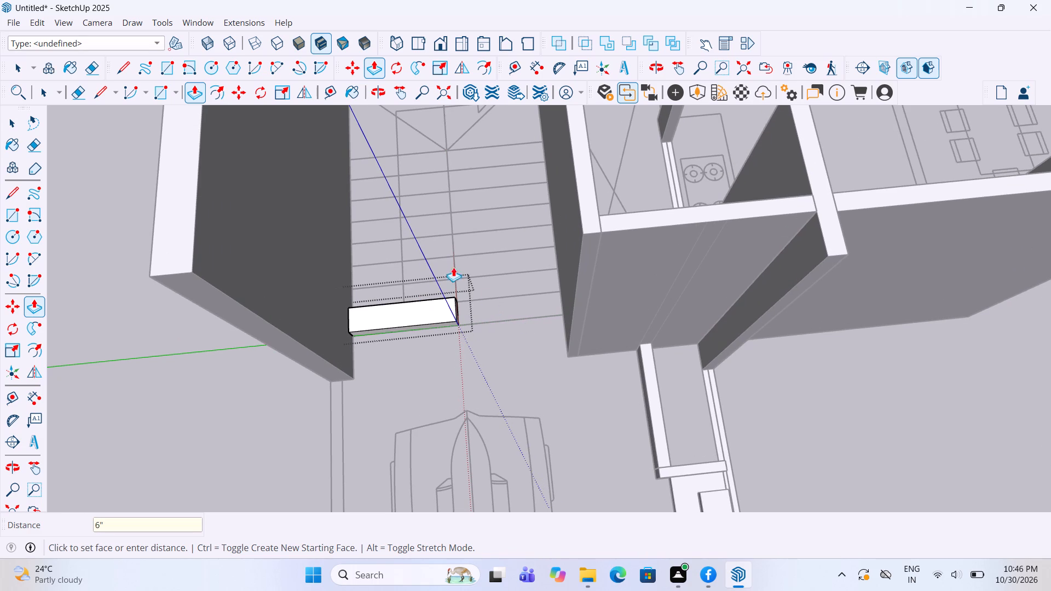
{"action": "key", "text": "space"}
{"action": "left_click", "coordinate": [415, 364]}
Copy the first stair step from its bottom front corner to its top back corner to form the second step.
{"action": "scroll", "coordinate": [415, 369], "scroll_direction": "down", "scroll_amount": 2}
{"action": "middle_click_drag", "start_coordinate": [434, 316], "coordinate": [497, 316]}
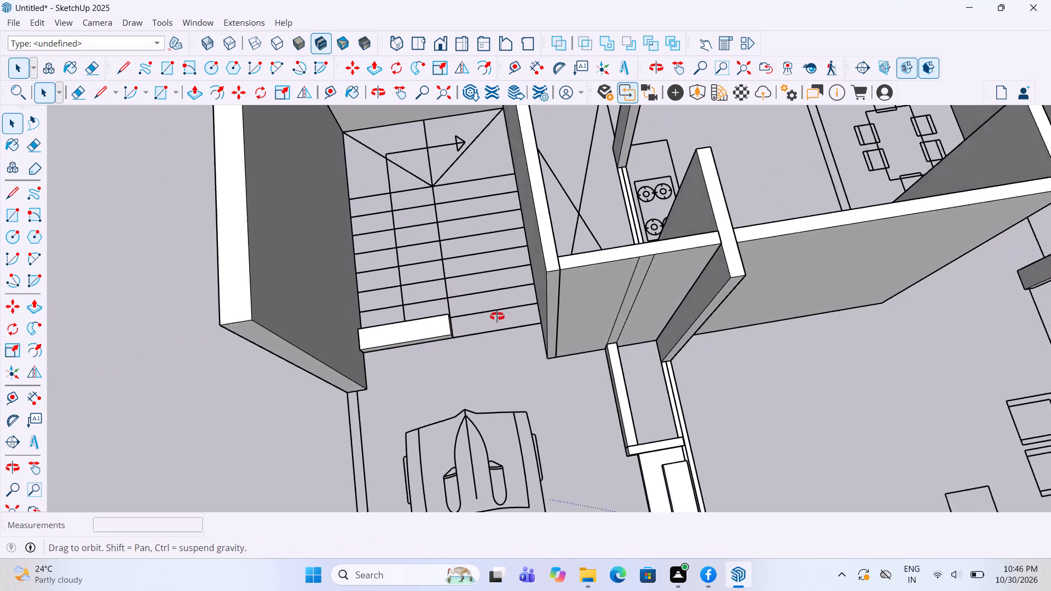
{"action": "middle_click_drag", "start_coordinate": [497, 316], "coordinate": [514, 315]}
{"action": "scroll", "coordinate": [399, 347], "scroll_direction": "up", "scroll_amount": 3}
{"action": "left_click", "coordinate": [403, 372]}
{"action": "middle_click_drag", "start_coordinate": [509, 340], "coordinate": [322, 279]}
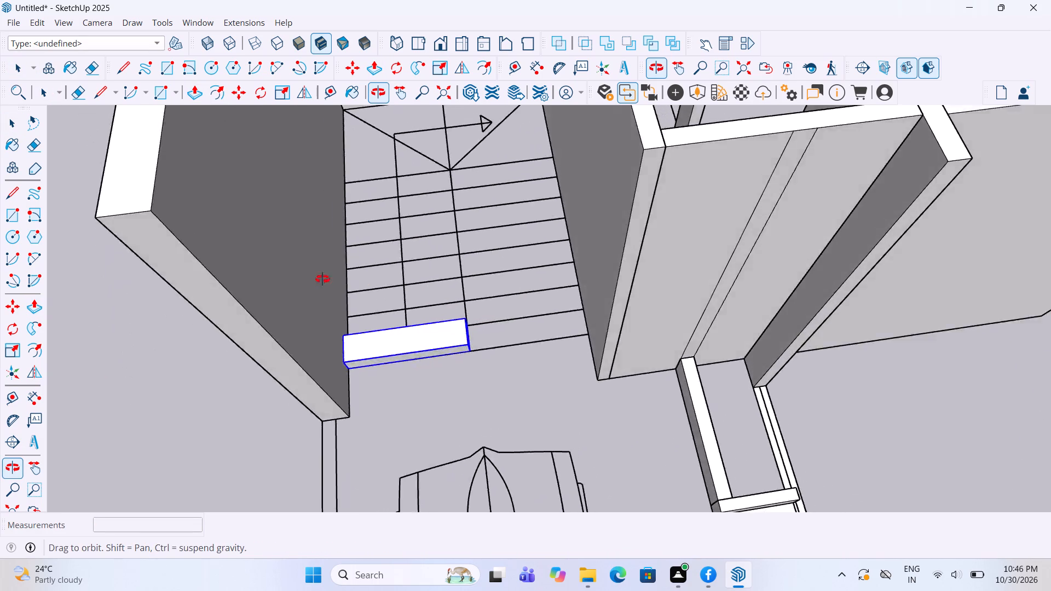
{"action": "middle_click_drag", "start_coordinate": [322, 279], "coordinate": [261, 286]}
{"action": "key", "text": "m"}
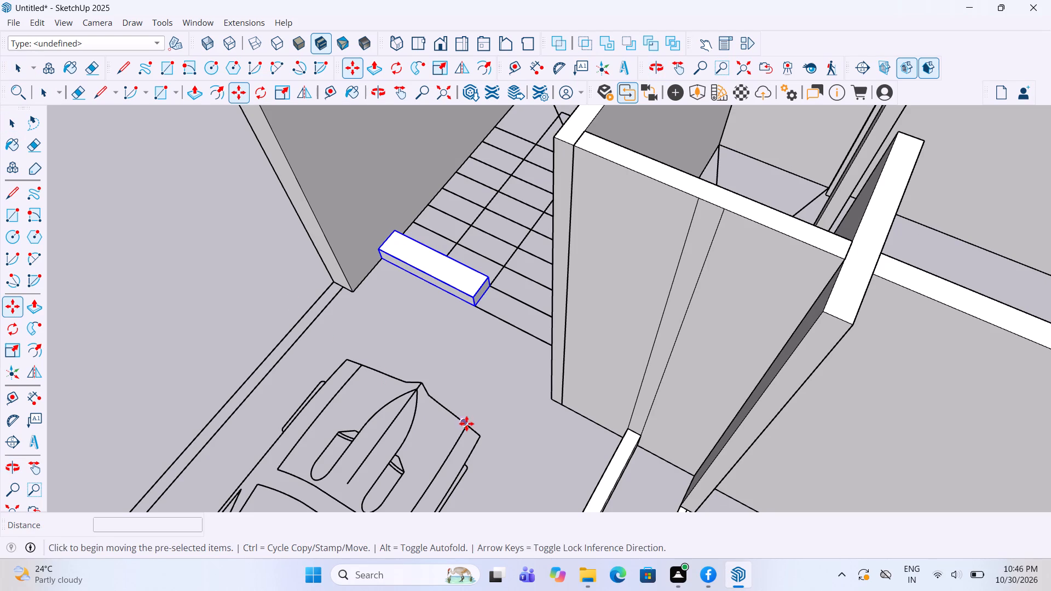
{"action": "scroll", "coordinate": [466, 279], "scroll_direction": "up", "scroll_amount": 4}
{"action": "left_click", "coordinate": [482, 324]}
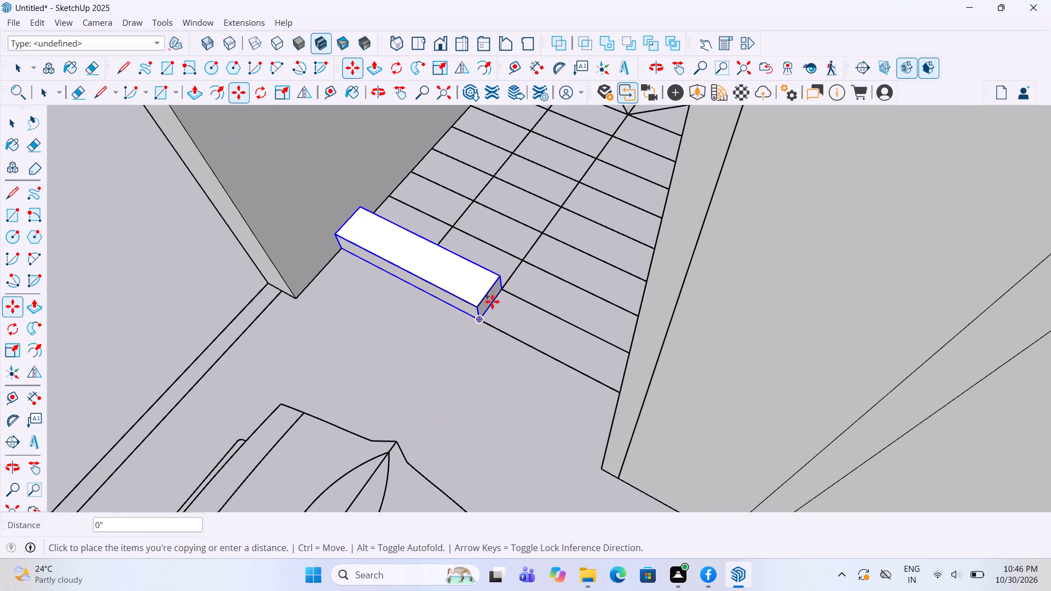
{"action": "left_click", "coordinate": [501, 273]}
Add the third, fourth and fifth stair steps by copying the latest step corner to corner, each offset about 11 11/16".
{"action": "key", "text": "m"}
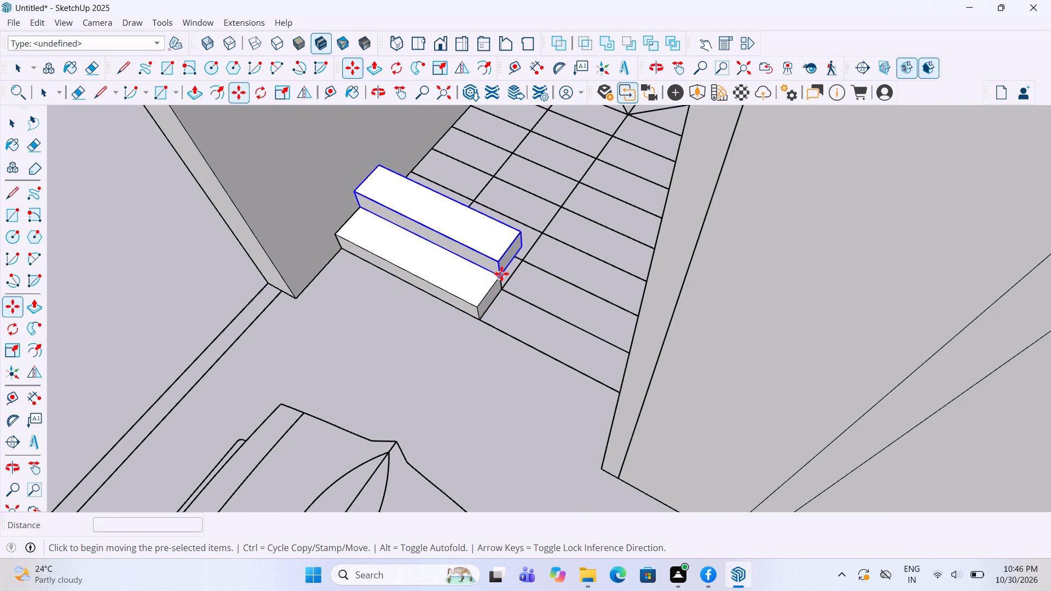
{"action": "left_click", "coordinate": [503, 282]}
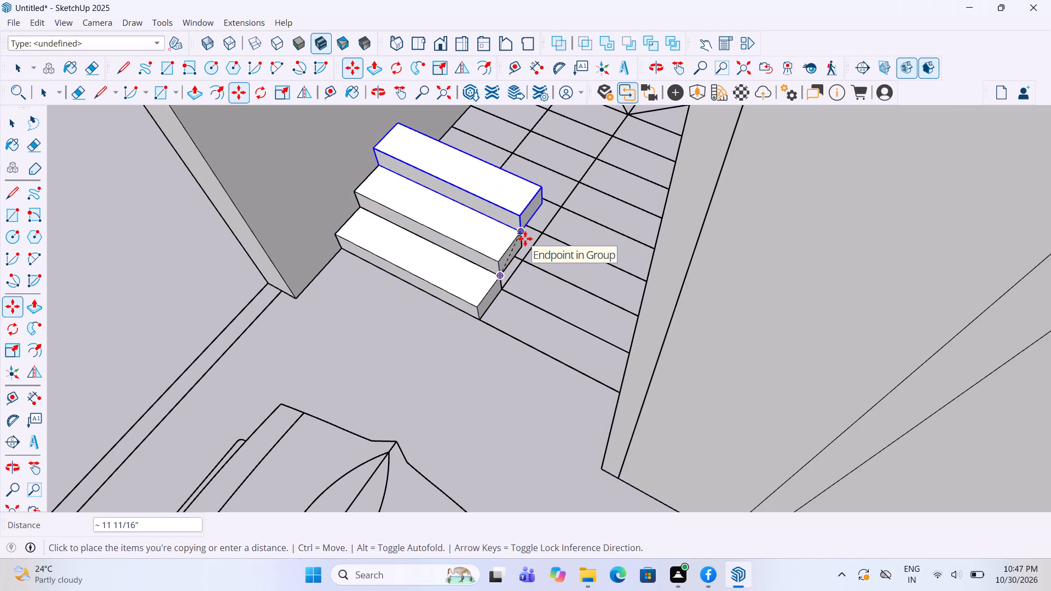
{"action": "double_click", "coordinate": [525, 239]}
{"action": "key", "text": "m"}
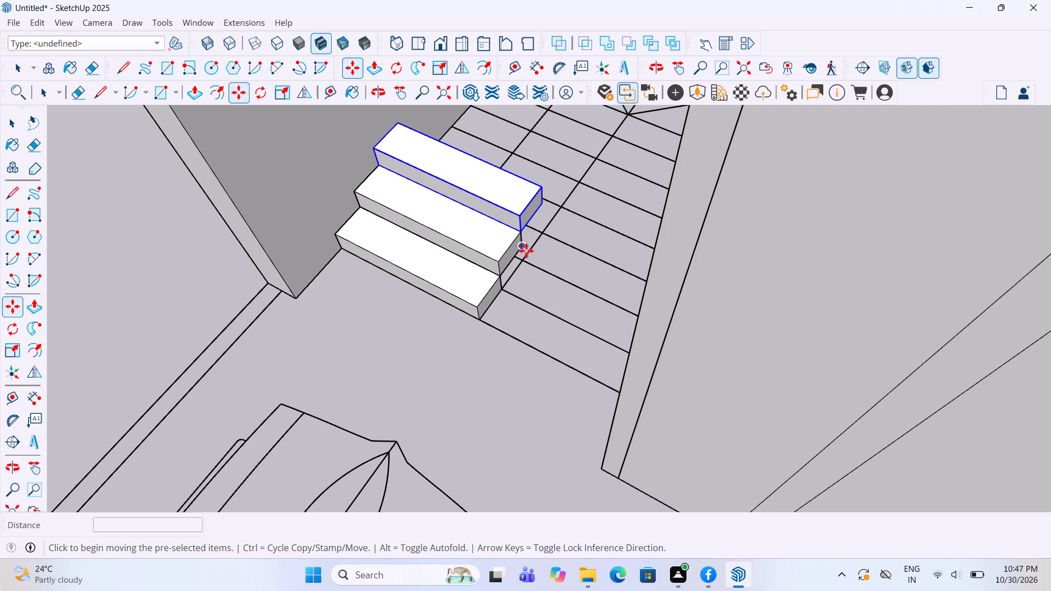
{"action": "left_click", "coordinate": [524, 236]}
{"action": "left_click", "coordinate": [538, 184]}
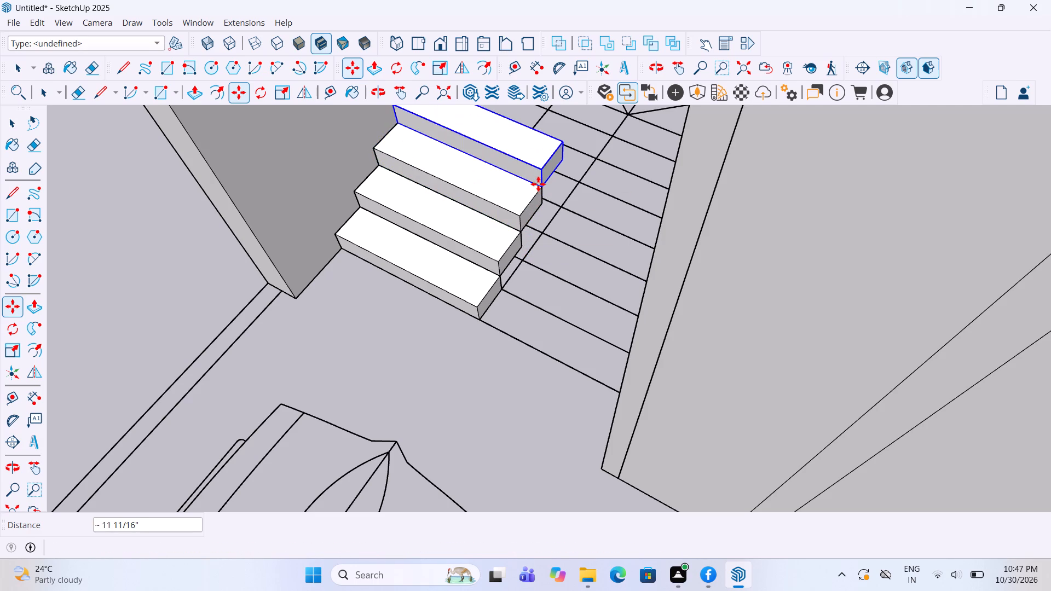
{"action": "key", "text": "m"}
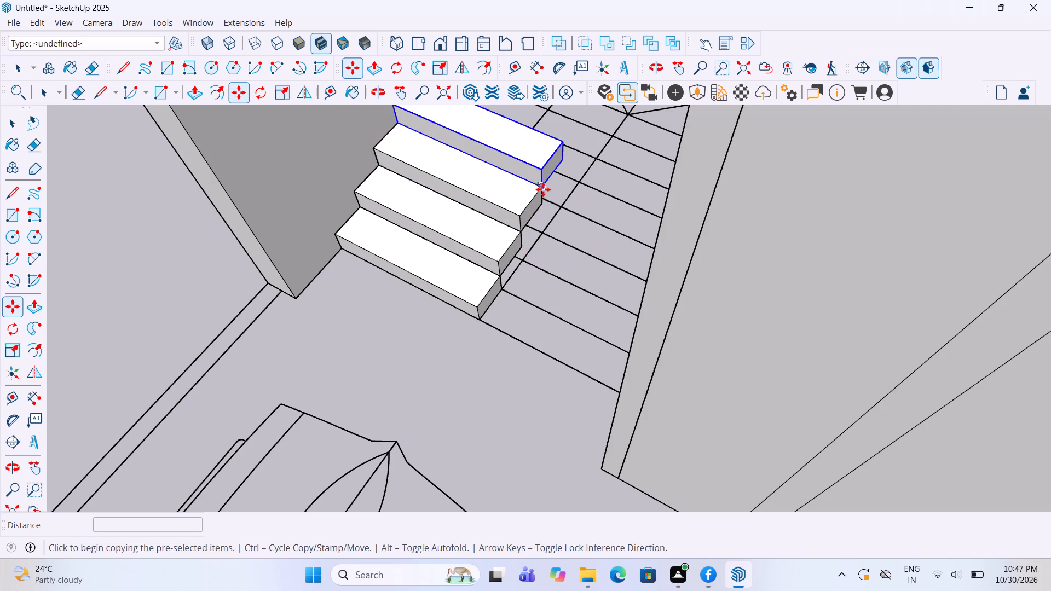
{"action": "left_click", "coordinate": [543, 189]}
{"action": "left_click", "coordinate": [561, 140]}
Continue the flight with a sixth, seventh and eighth step, each copied corner to corner at about 11 11/16".
{"action": "key", "text": "m"}
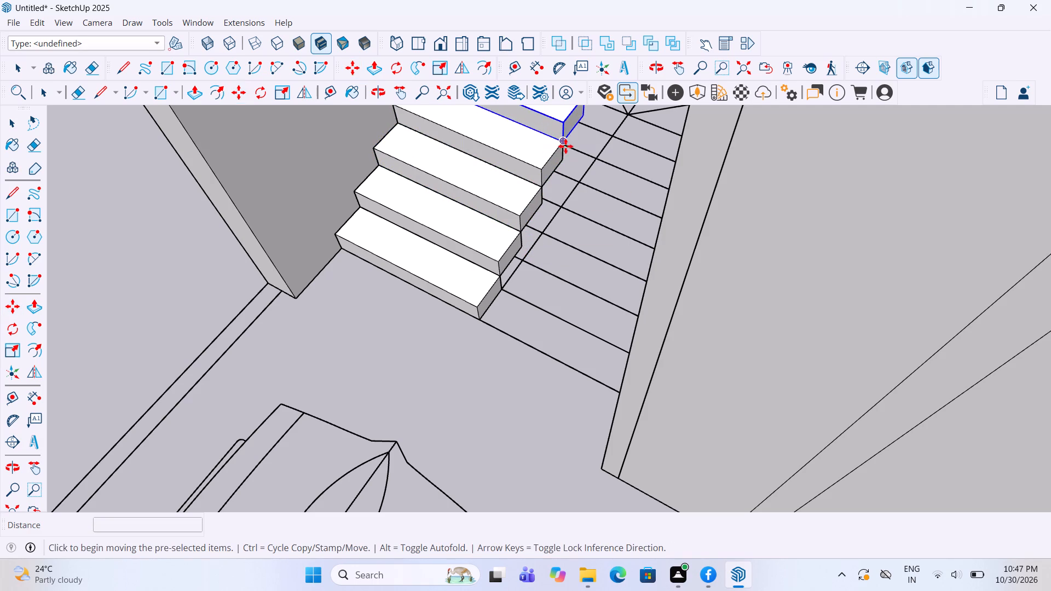
{"action": "left_click", "coordinate": [564, 146]}
{"action": "scroll", "coordinate": [564, 146], "scroll_direction": "down", "scroll_amount": 4}
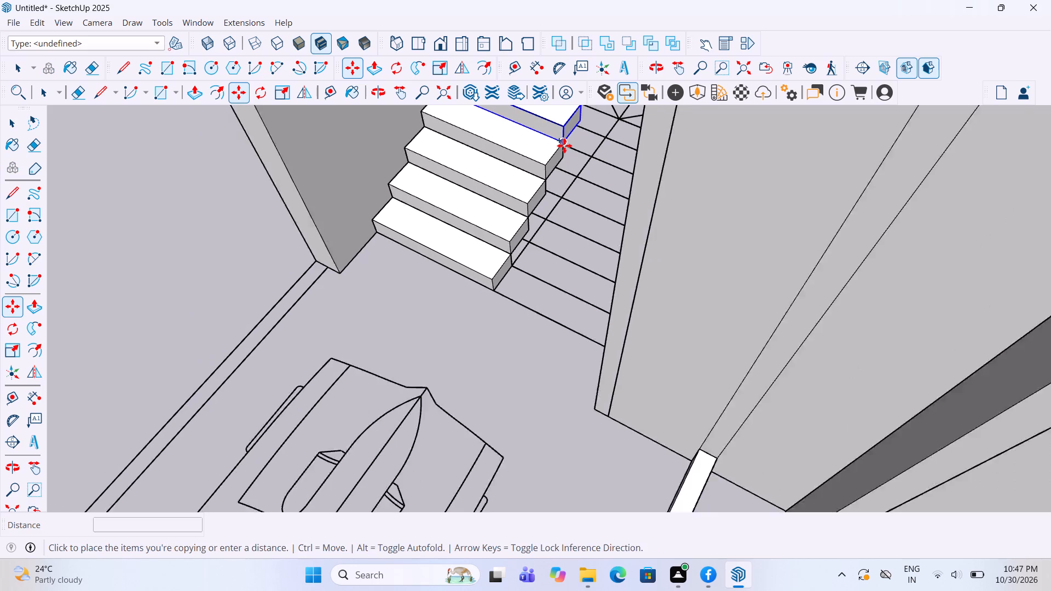
{"action": "scroll", "coordinate": [493, 304], "scroll_direction": "down", "scroll_amount": 6}
{"action": "scroll", "coordinate": [523, 202], "scroll_direction": "up", "scroll_amount": 9}
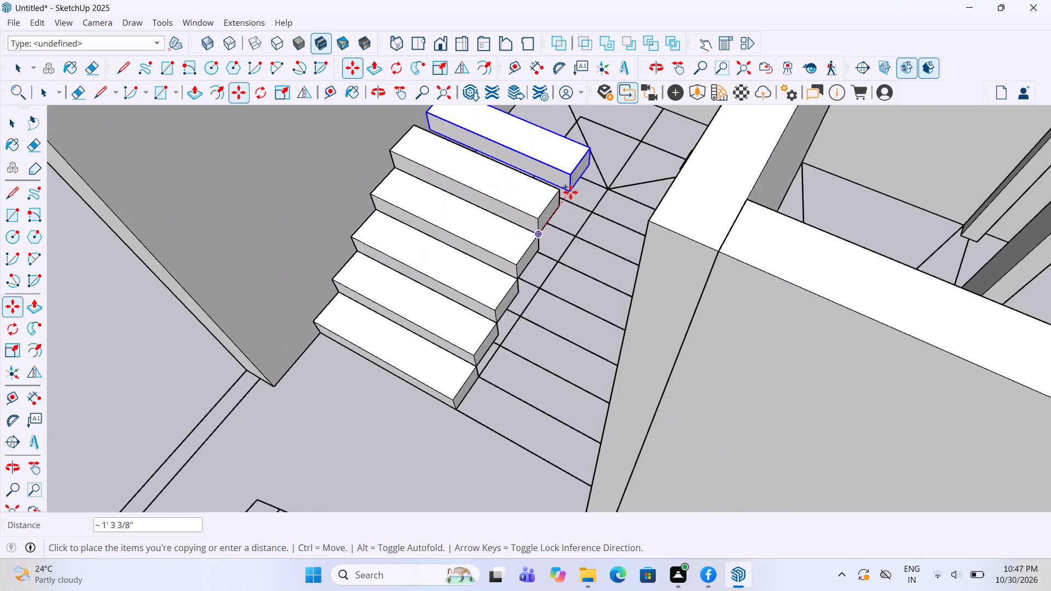
{"action": "double_click", "coordinate": [561, 188]}
{"action": "key", "text": "m"}
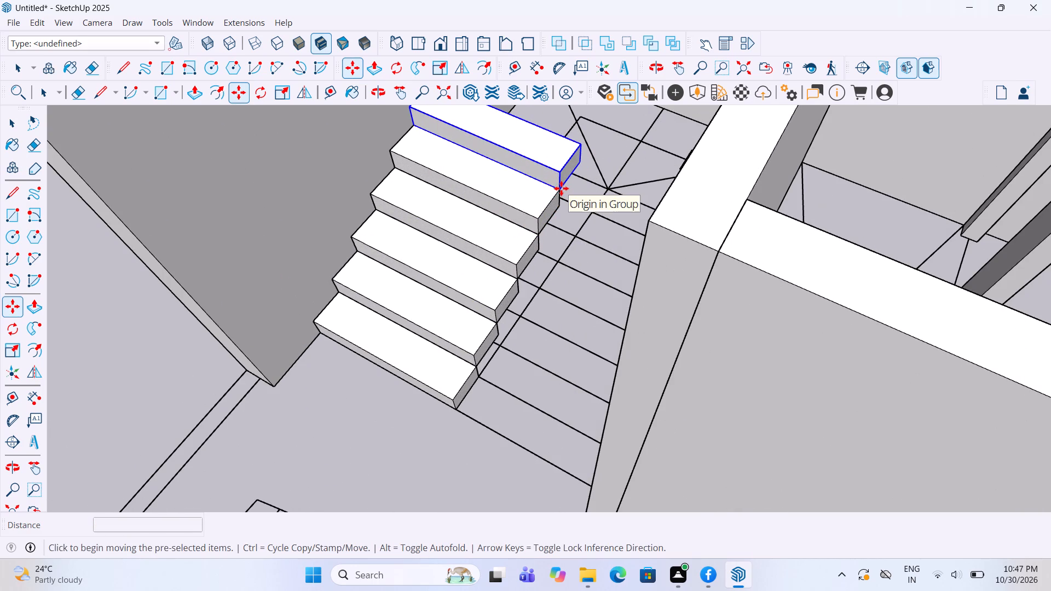
{"action": "left_click", "coordinate": [563, 189]}
{"action": "left_click", "coordinate": [579, 147]}
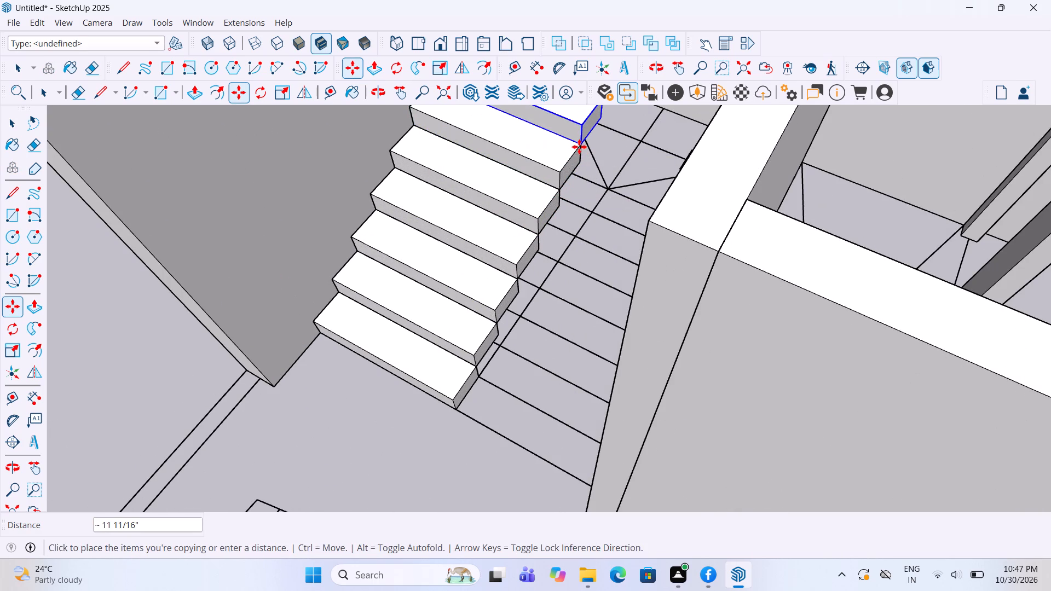
{"action": "key", "text": "m"}
{"action": "scroll", "coordinate": [565, 199], "scroll_direction": "down", "scroll_amount": 5}
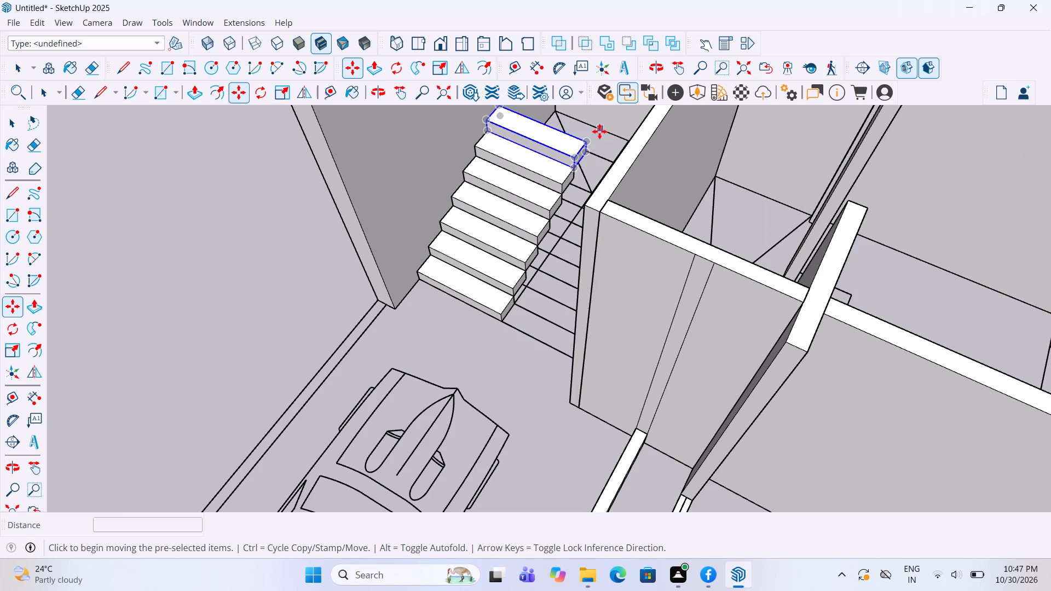
{"action": "left_click", "coordinate": [575, 171]}
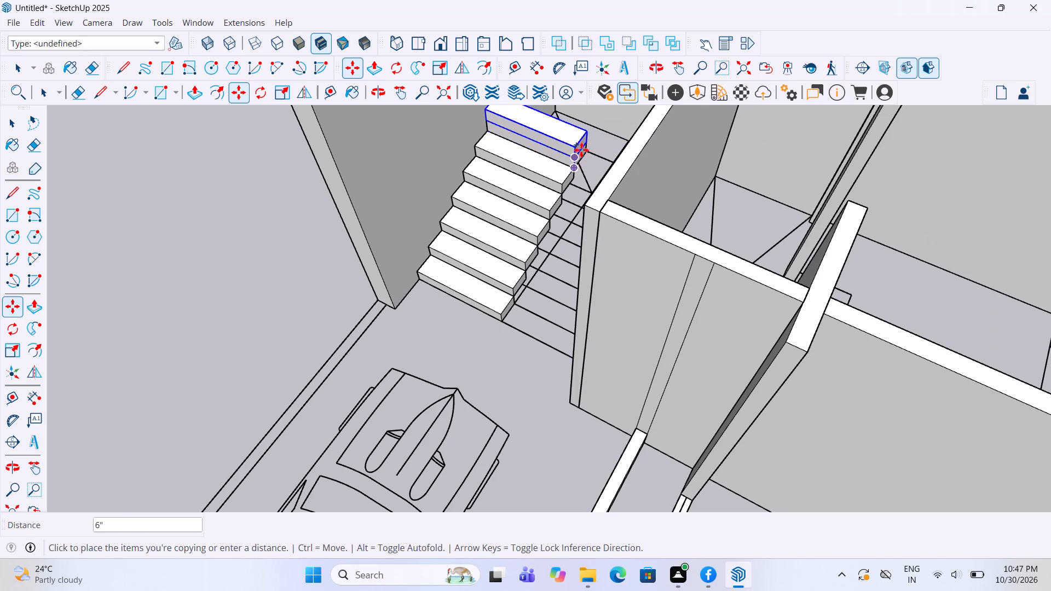
{"action": "left_click", "coordinate": [586, 145]}
Examine the flight of steps against the staircase plan and the turning area from several angles.
{"action": "scroll", "coordinate": [469, 356], "scroll_direction": "down", "scroll_amount": 5}
{"action": "scroll", "coordinate": [519, 304], "scroll_direction": "up", "scroll_amount": 4}
{"action": "middle_click_drag", "start_coordinate": [515, 304], "coordinate": [452, 355]}
{"action": "scroll", "coordinate": [383, 360], "scroll_direction": "down", "scroll_amount": 10}
{"action": "middle_click_drag", "start_coordinate": [529, 277], "coordinate": [526, 277]}
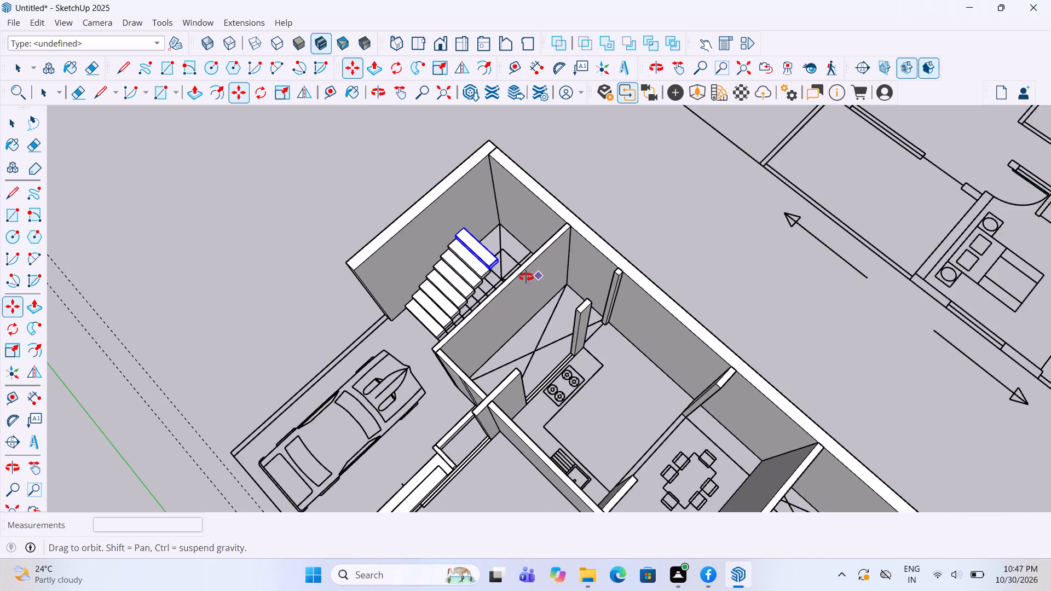
{"action": "middle_click_drag", "start_coordinate": [526, 277], "coordinate": [366, 298]}
{"action": "scroll", "coordinate": [663, 220], "scroll_direction": "up", "scroll_amount": 4}
{"action": "scroll", "coordinate": [494, 243], "scroll_direction": "up", "scroll_amount": 7}
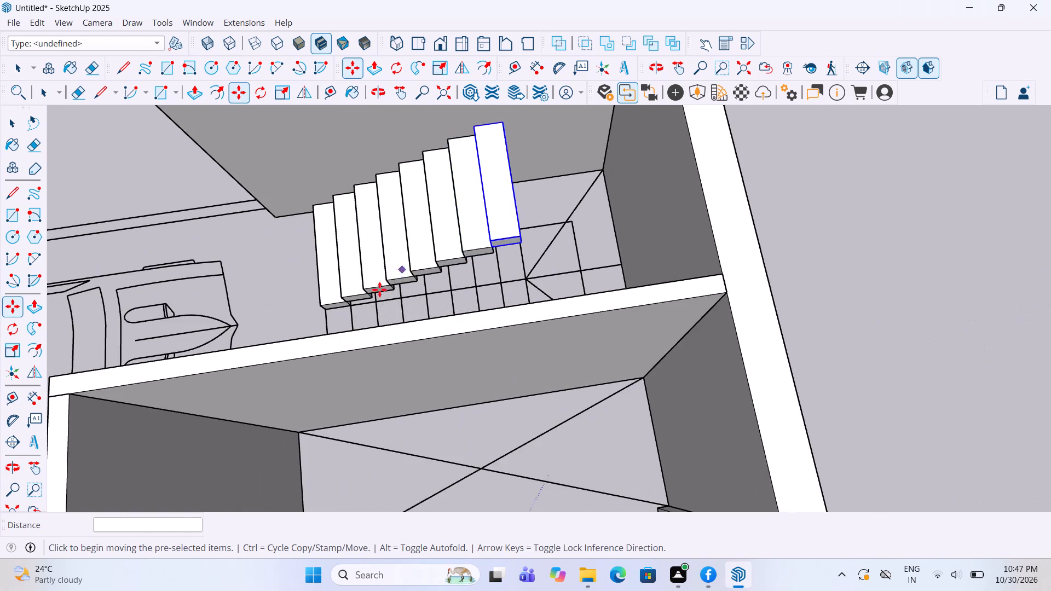
{"action": "scroll", "coordinate": [371, 293], "scroll_direction": "up", "scroll_amount": 2}
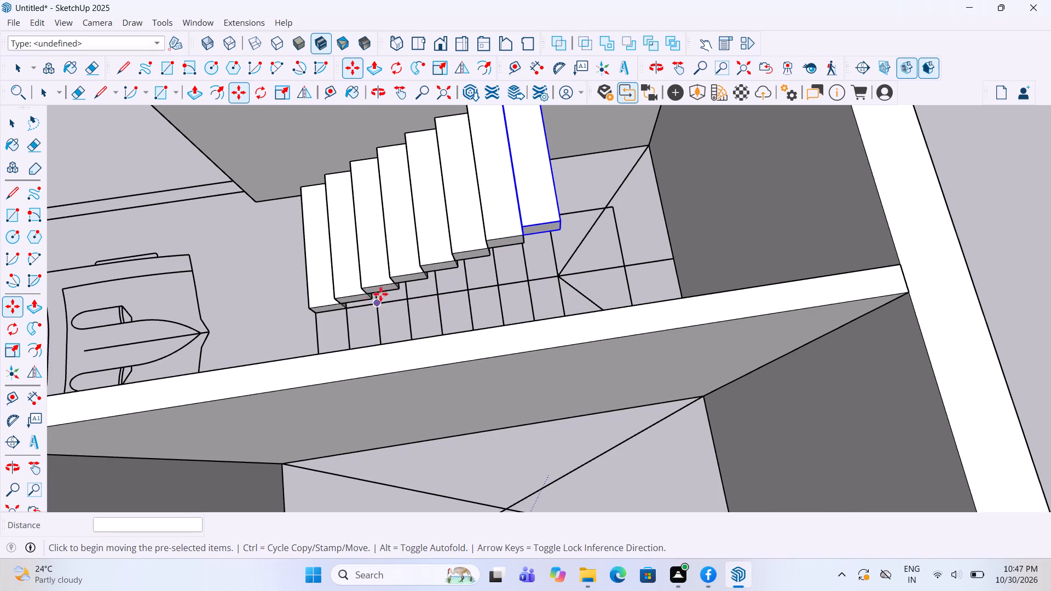
{"action": "scroll", "coordinate": [498, 257], "scroll_direction": "down", "scroll_amount": 2}
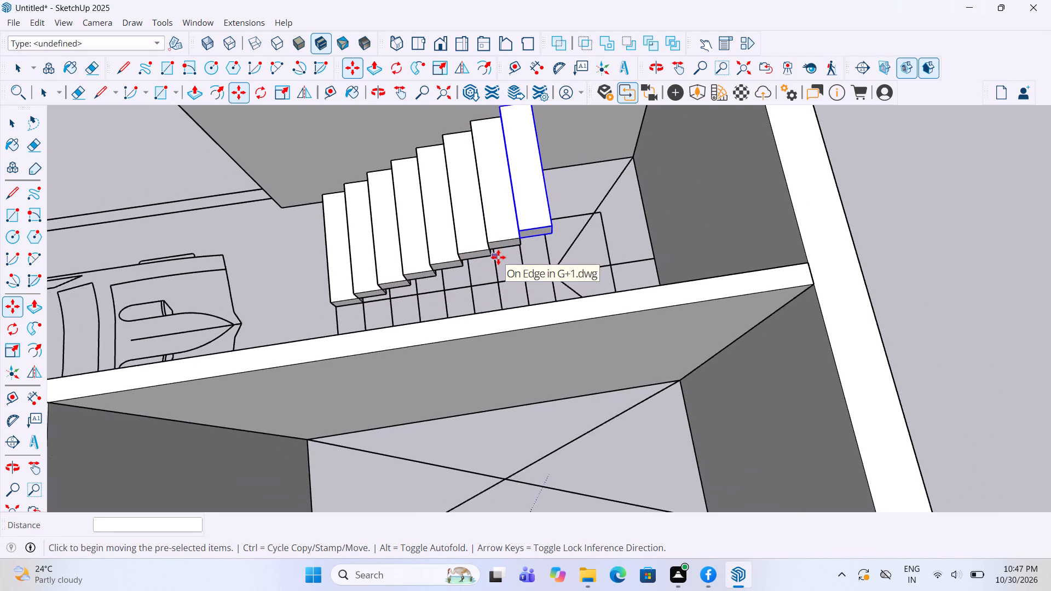
{"action": "scroll", "coordinate": [498, 257], "scroll_direction": "down", "scroll_amount": 4}
{"action": "key", "text": "space"}
{"action": "left_click", "coordinate": [752, 205]}
{"action": "scroll", "coordinate": [525, 228], "scroll_direction": "down", "scroll_amount": 3}
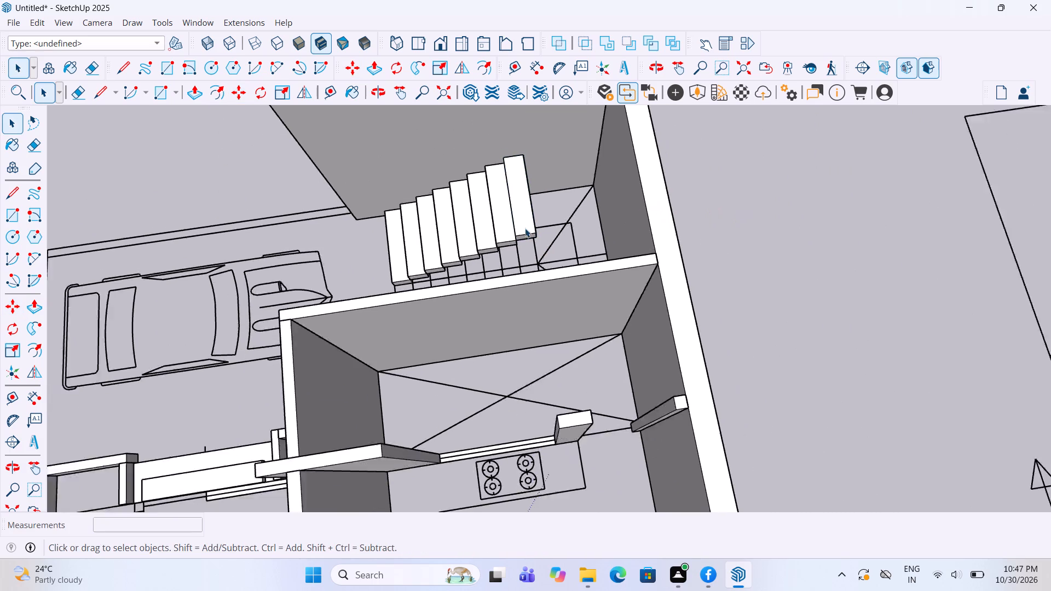
{"action": "scroll", "coordinate": [525, 228], "scroll_direction": "down", "scroll_amount": 1}
{"action": "middle_click_drag", "start_coordinate": [521, 227], "coordinate": [449, 198]}
{"action": "scroll", "coordinate": [495, 216], "scroll_direction": "up", "scroll_amount": 9}
{"action": "middle_click_drag", "start_coordinate": [541, 213], "coordinate": [529, 224]}
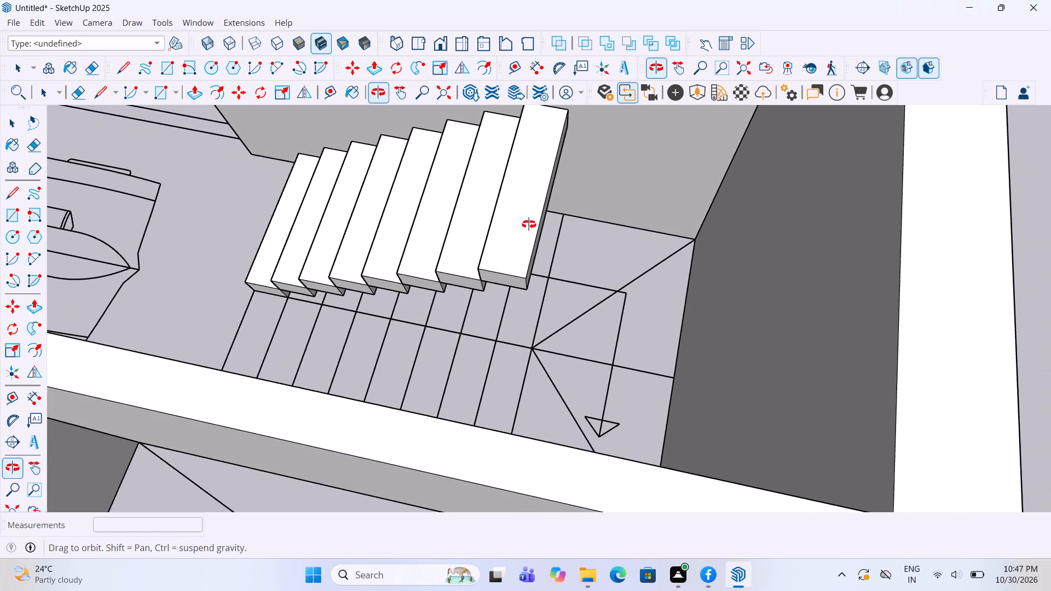
{"action": "middle_click_drag", "start_coordinate": [529, 224], "coordinate": [535, 229]}
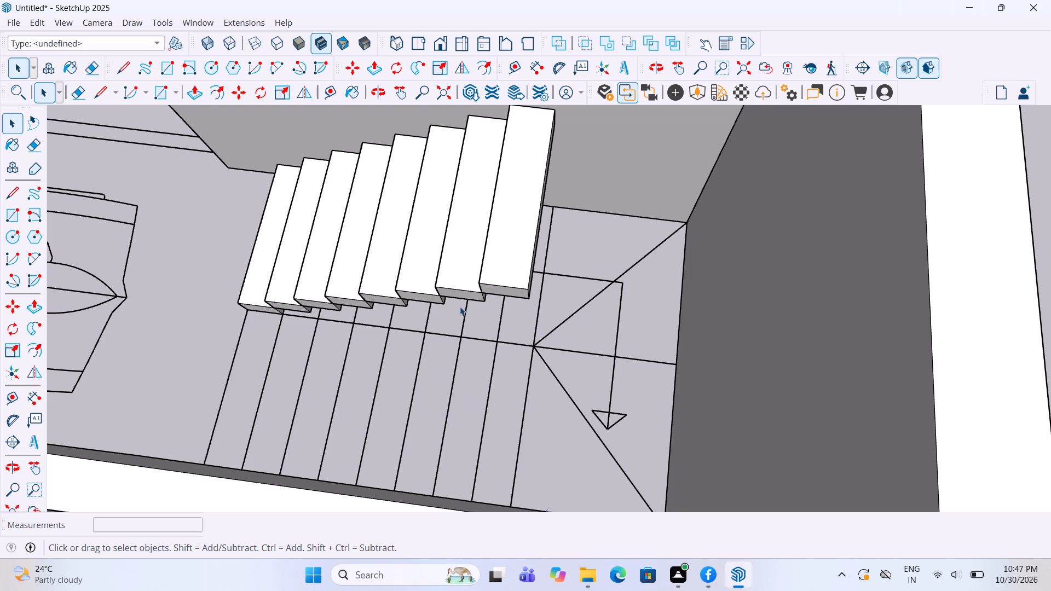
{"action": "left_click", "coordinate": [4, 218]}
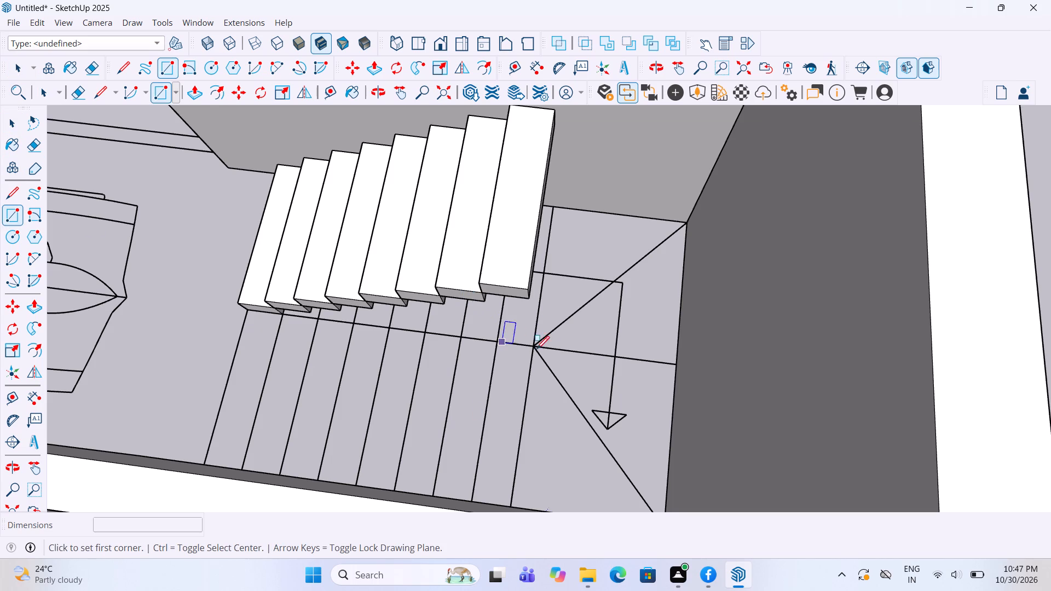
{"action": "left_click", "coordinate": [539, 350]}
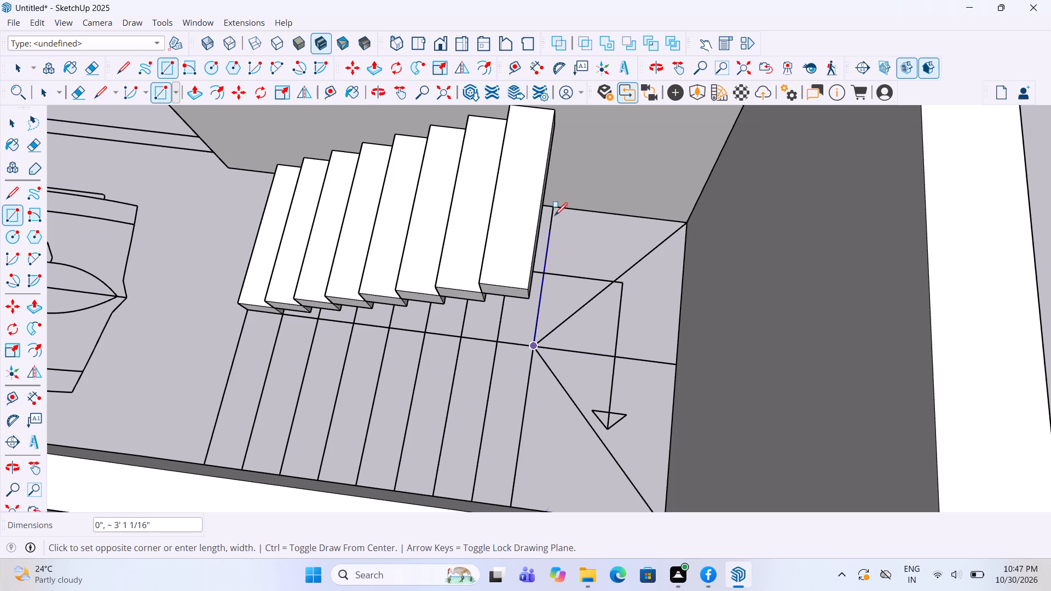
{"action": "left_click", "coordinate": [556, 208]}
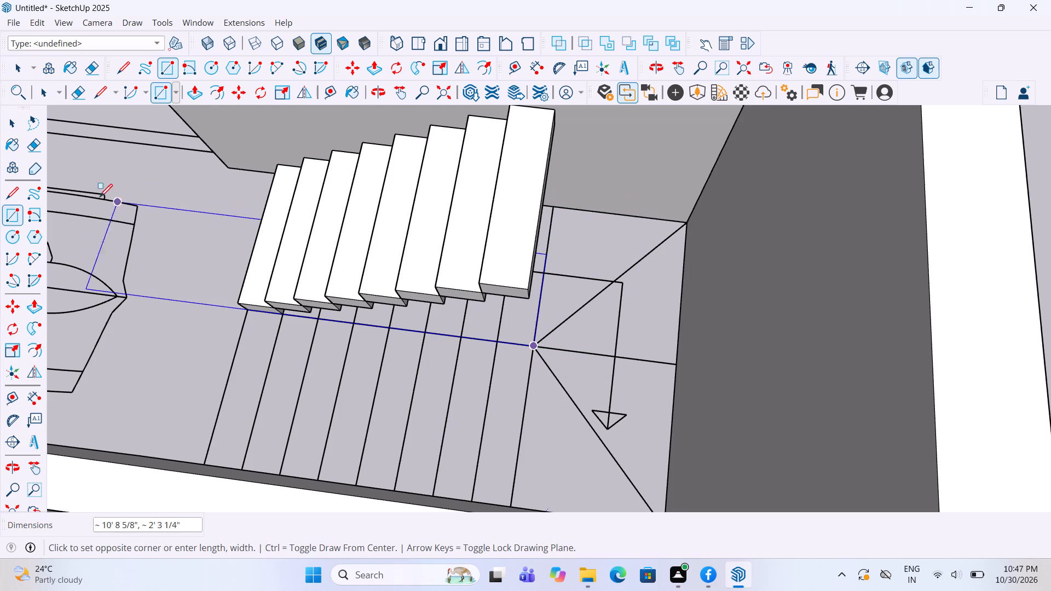
Trace the first triangular winder tread in the stair turn with lines, 3' 3" along the wall and about 4' 9 1/2" diagonally, and group it.
{"action": "left_click", "coordinate": [11, 197]}
{"action": "left_click", "coordinate": [536, 346]}
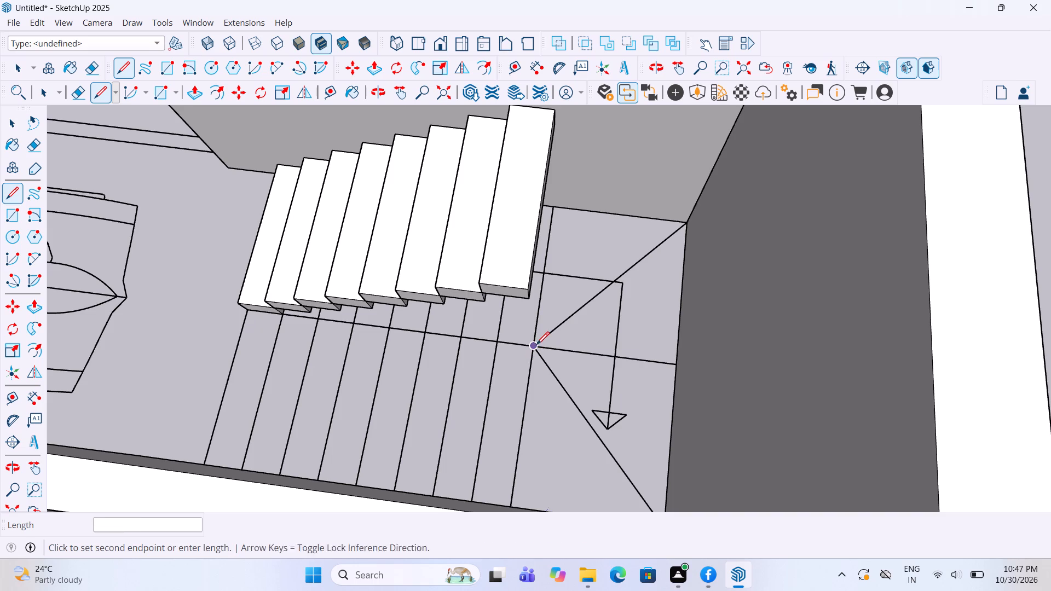
{"action": "left_click", "coordinate": [558, 210]}
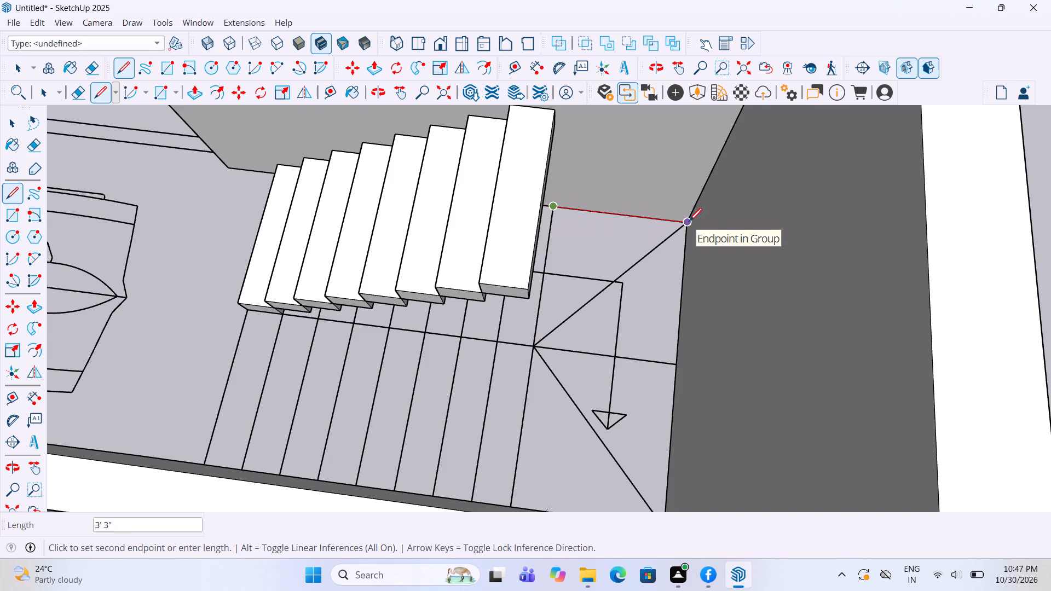
{"action": "left_click", "coordinate": [689, 222]}
{"action": "left_click", "coordinate": [536, 349]}
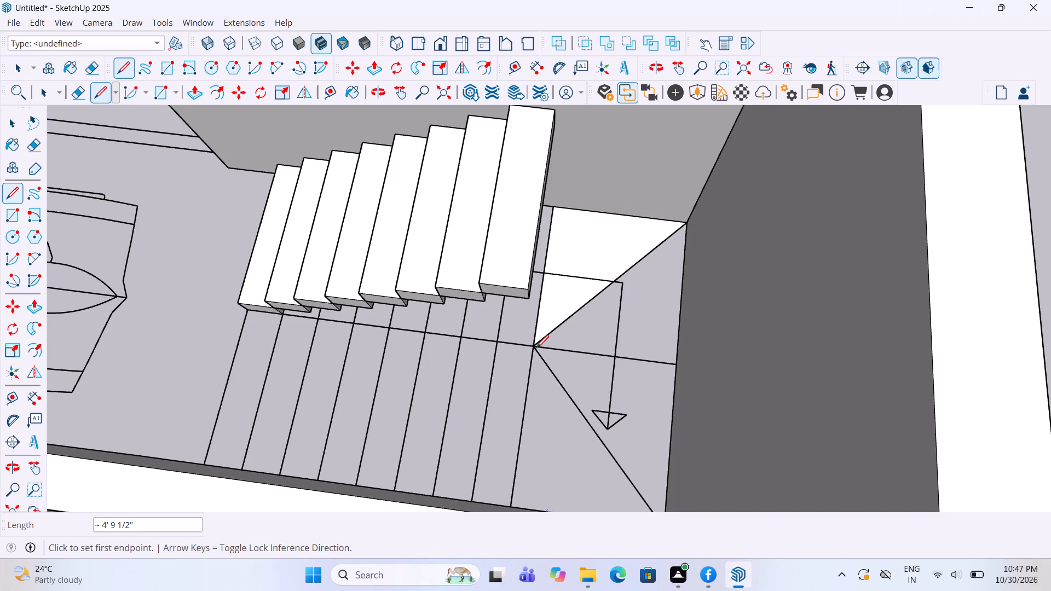
{"action": "key", "text": "space"}
{"action": "left_click", "coordinate": [571, 247]}
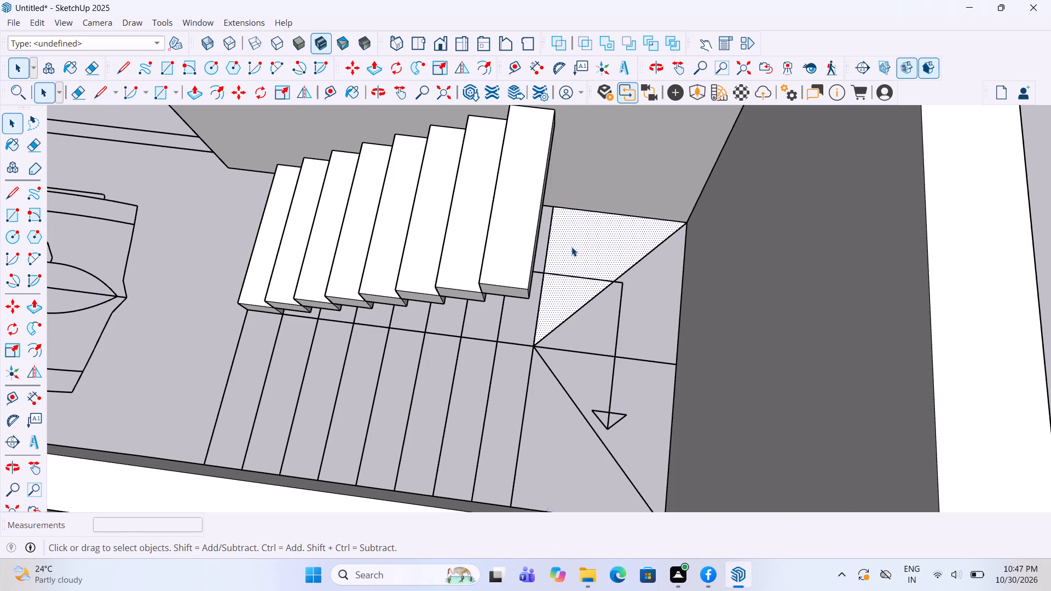
{"action": "right_click", "coordinate": [571, 247]}
{"action": "left_click", "coordinate": [634, 341]}
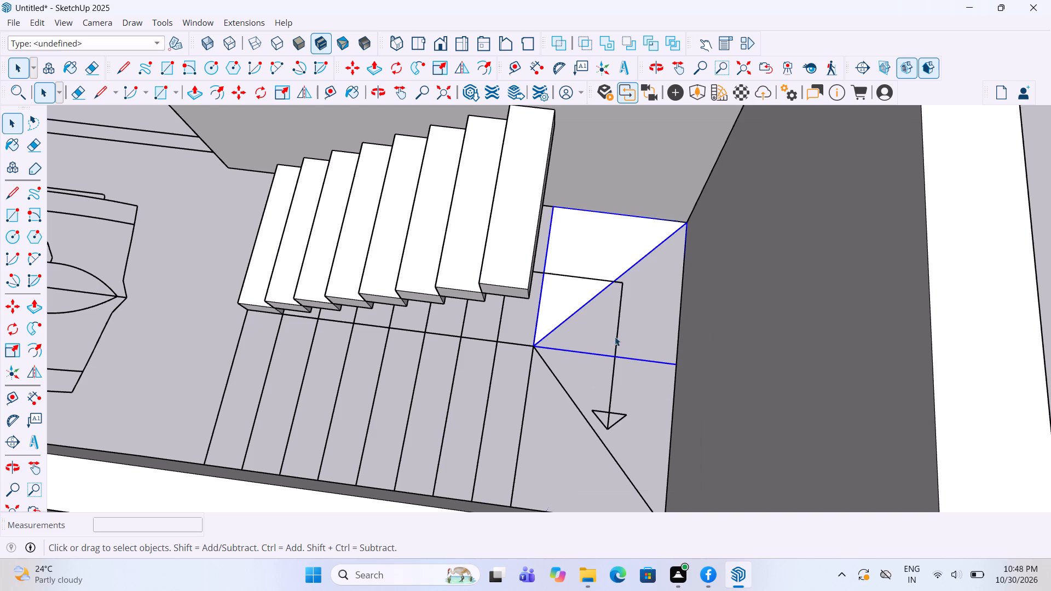
Push/pull the triangular winder face up 6" inside its group.
{"action": "double_click", "coordinate": [594, 248]}
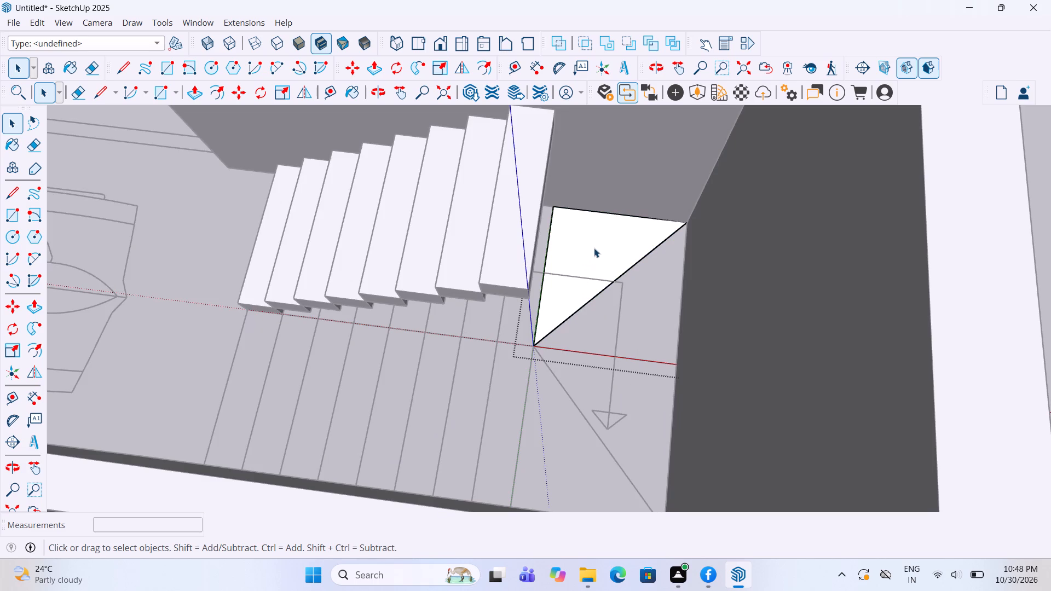
{"action": "key", "text": "p"}
{"action": "left_click", "coordinate": [594, 250]}
{"action": "type", "text": "6\""}
{"action": "key", "text": "Return"}
{"action": "key", "text": "space"}
{"action": "left_click", "coordinate": [597, 248]}
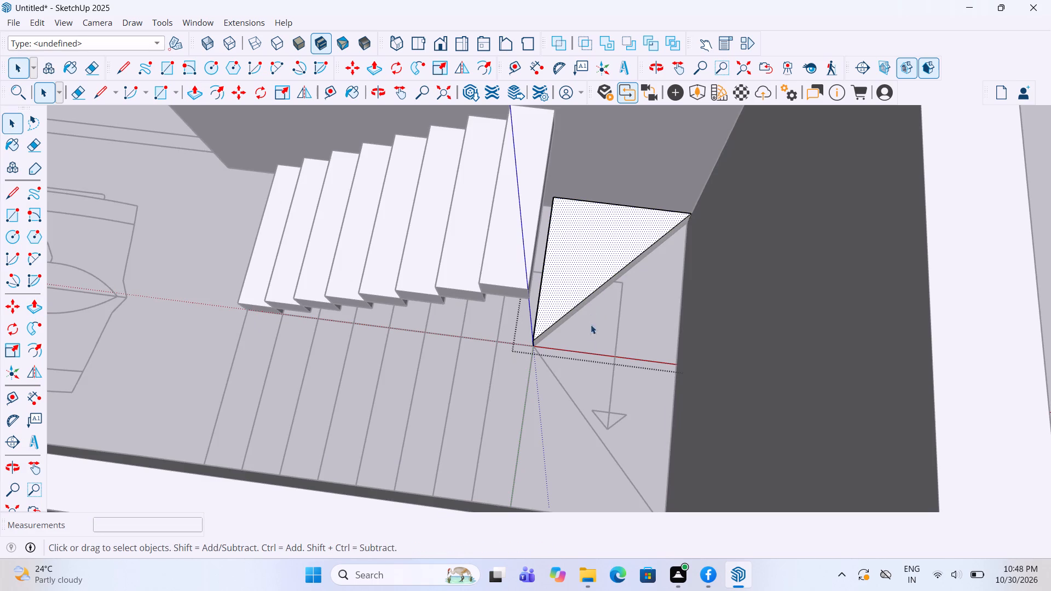
{"action": "left_click", "coordinate": [579, 414]}
Move the first triangular winder by its inner bottom corner onto the top corner of the eighth step.
{"action": "left_click", "coordinate": [593, 292]}
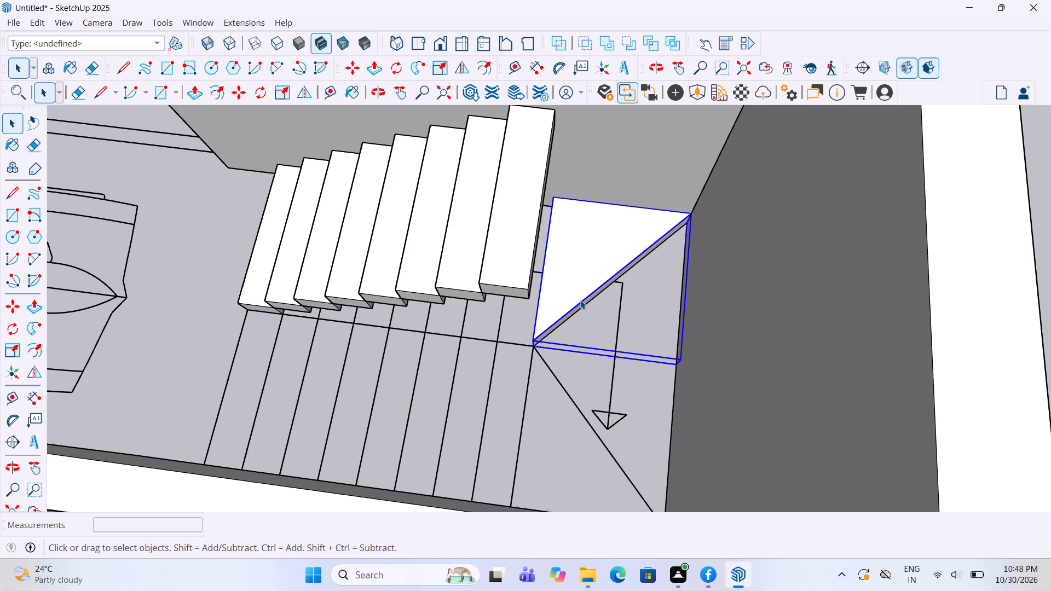
{"action": "key", "text": "m"}
{"action": "scroll", "coordinate": [529, 352], "scroll_direction": "up", "scroll_amount": 5}
{"action": "left_click", "coordinate": [532, 348]}
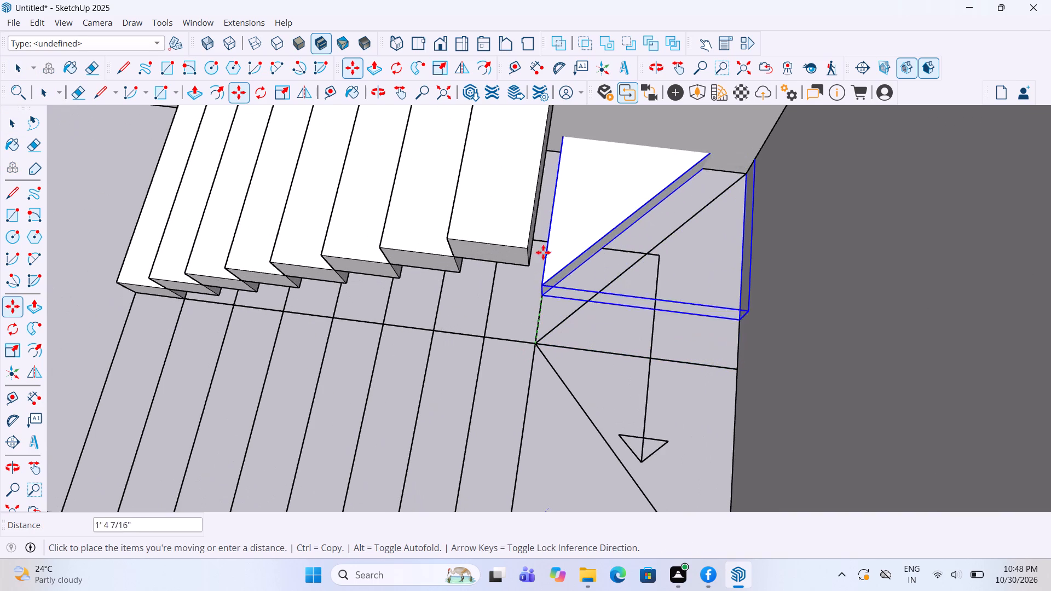
{"action": "left_click", "coordinate": [525, 246]}
{"action": "key", "text": "space"}
{"action": "left_click", "coordinate": [563, 311]}
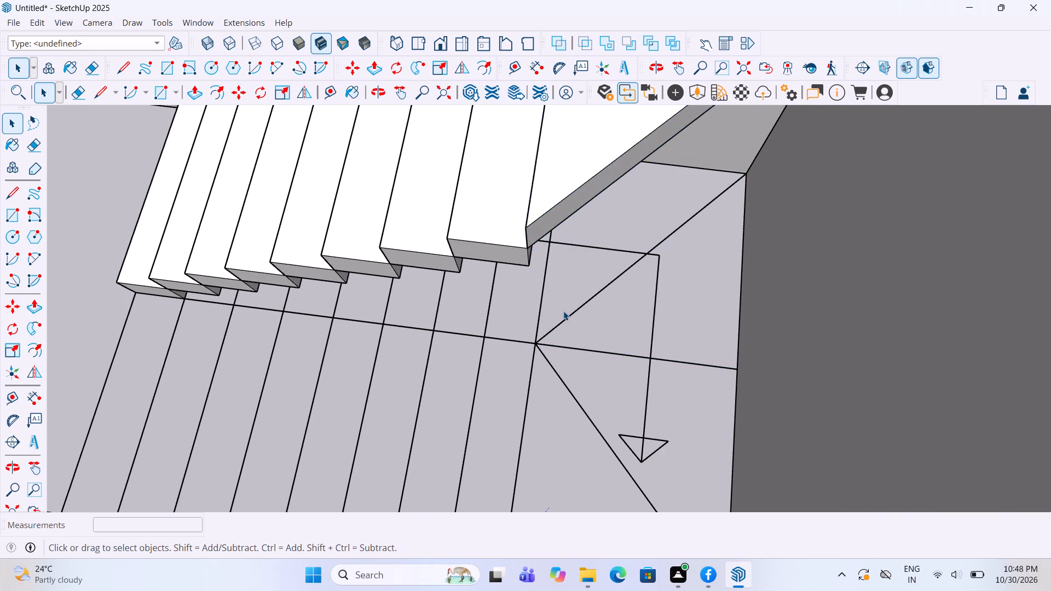
Examine the first winder against the flight, the walls and the turn lines on the plan from several angles.
{"action": "scroll", "coordinate": [563, 316], "scroll_direction": "down", "scroll_amount": 9}
{"action": "middle_click_drag", "start_coordinate": [579, 324], "coordinate": [614, 344]}
{"action": "scroll", "coordinate": [642, 285], "scroll_direction": "up", "scroll_amount": 2}
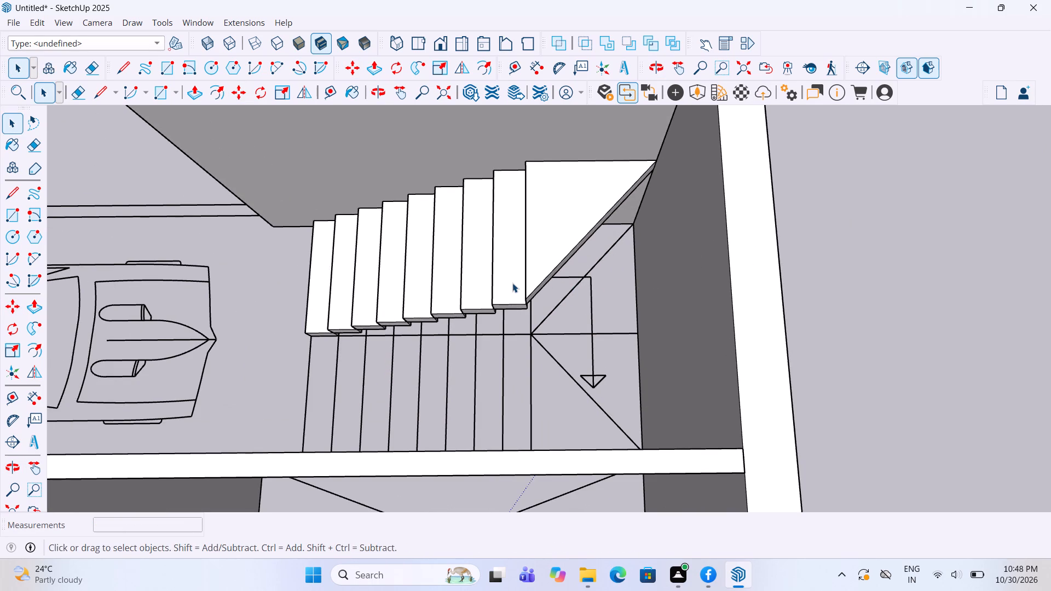
{"action": "middle_click_drag", "start_coordinate": [584, 257], "coordinate": [867, 242]}
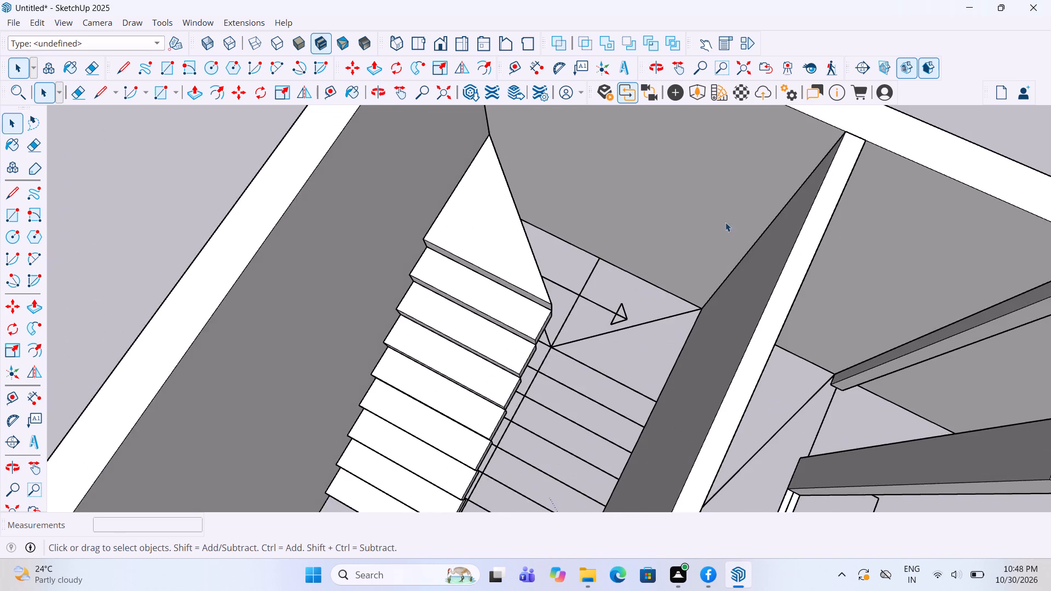
{"action": "scroll", "coordinate": [725, 233], "scroll_direction": "down", "scroll_amount": 4}
{"action": "middle_click_drag", "start_coordinate": [646, 305], "coordinate": [730, 174]}
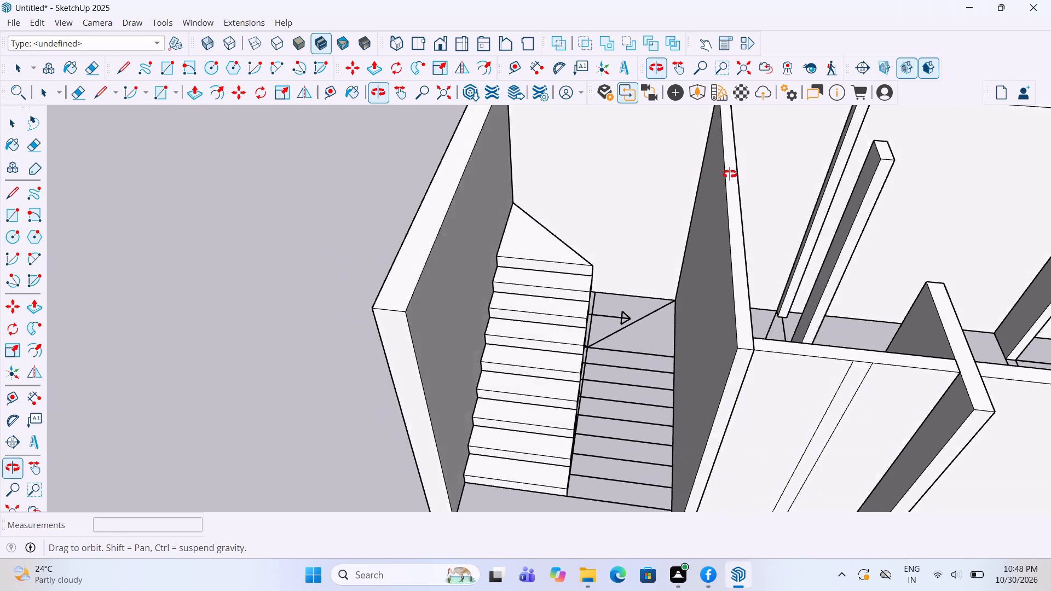
{"action": "middle_click_drag", "start_coordinate": [730, 174], "coordinate": [547, 288]}
{"action": "scroll", "coordinate": [462, 308], "scroll_direction": "down", "scroll_amount": 5}
{"action": "scroll", "coordinate": [575, 334], "scroll_direction": "up", "scroll_amount": 4}
{"action": "middle_click_drag", "start_coordinate": [566, 327], "coordinate": [485, 278]}
{"action": "scroll", "coordinate": [580, 261], "scroll_direction": "up", "scroll_amount": 4}
{"action": "middle_click_drag", "start_coordinate": [580, 261], "coordinate": [571, 294]}
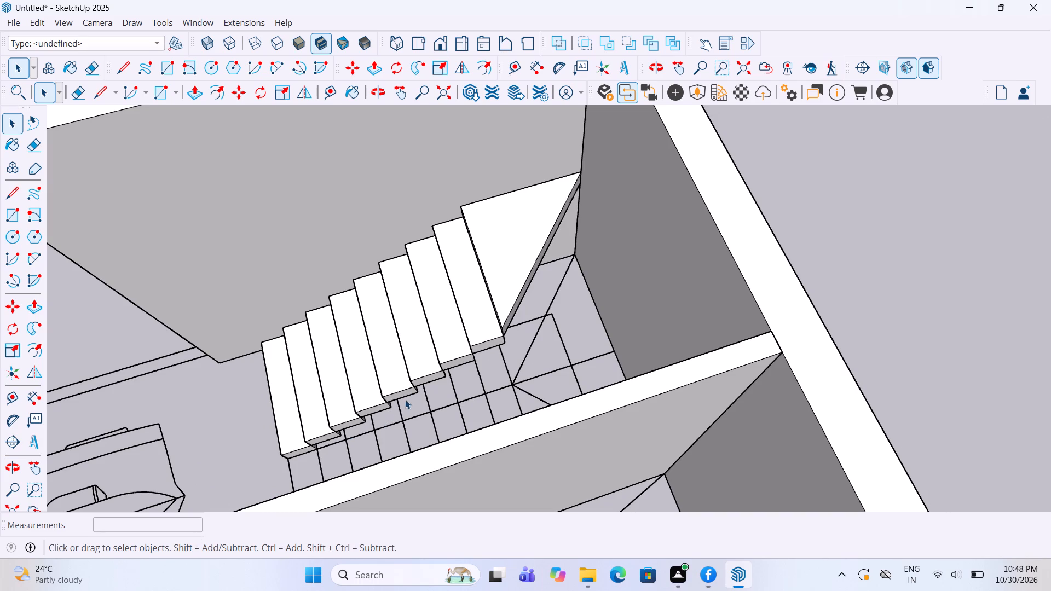
{"action": "scroll", "coordinate": [494, 288], "scroll_direction": "down", "scroll_amount": 3}
{"action": "middle_click_drag", "start_coordinate": [494, 288], "coordinate": [500, 335]}
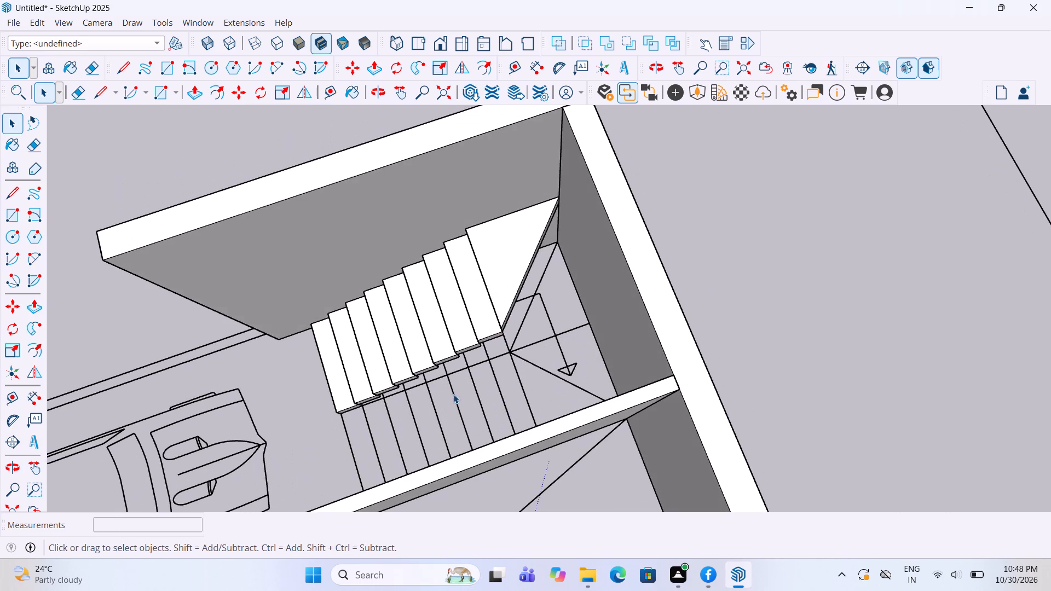
{"action": "scroll", "coordinate": [551, 345], "scroll_direction": "up", "scroll_amount": 2}
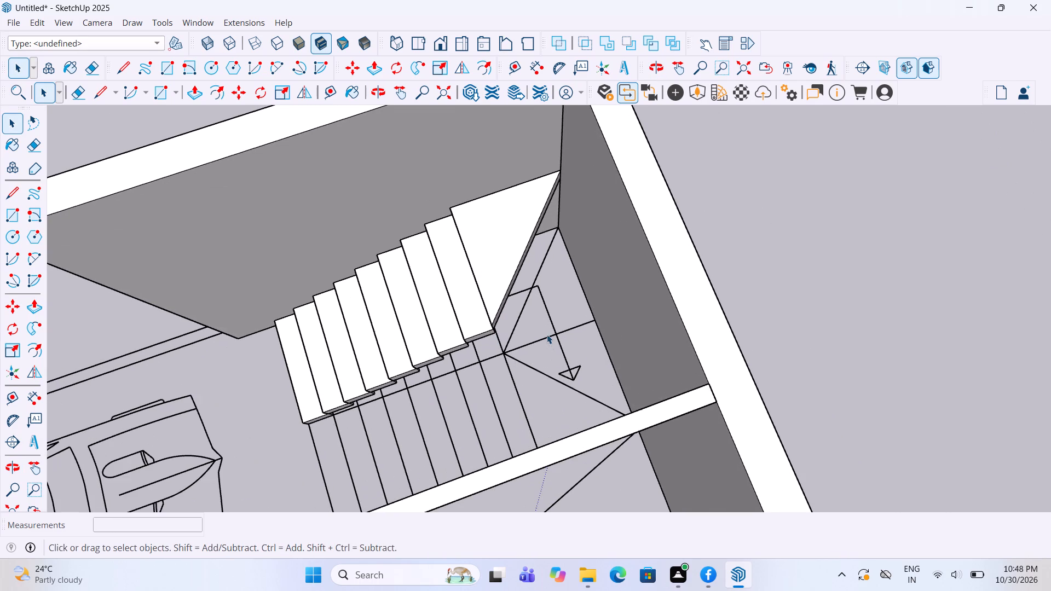
Trace the second triangular winder in the corner of the turn with lines, 3' 3" along its front edge, and group it.
{"action": "left_click", "coordinate": [11, 192]}
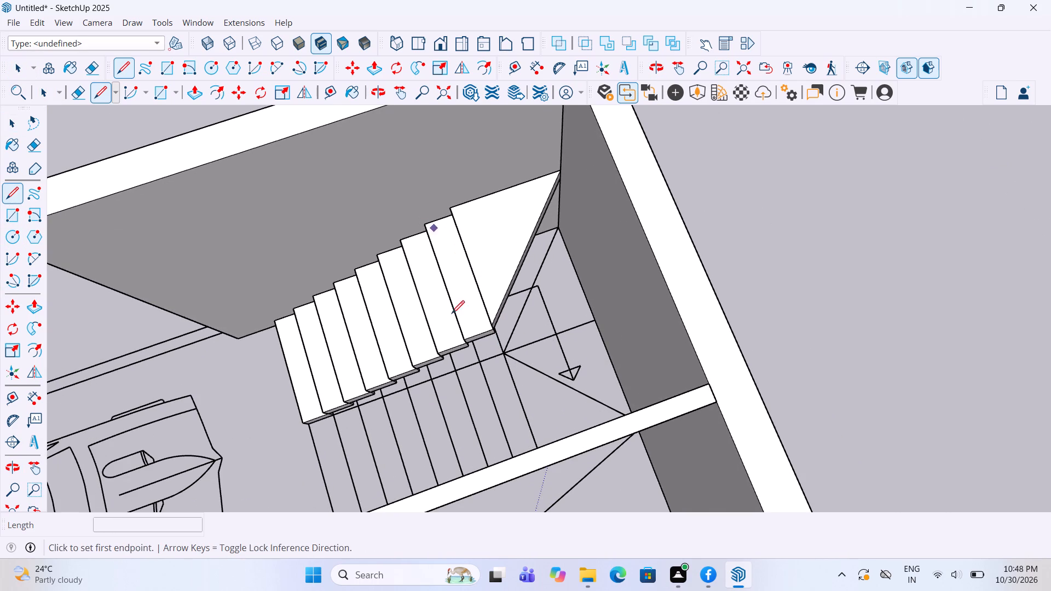
{"action": "left_click", "coordinate": [506, 354]}
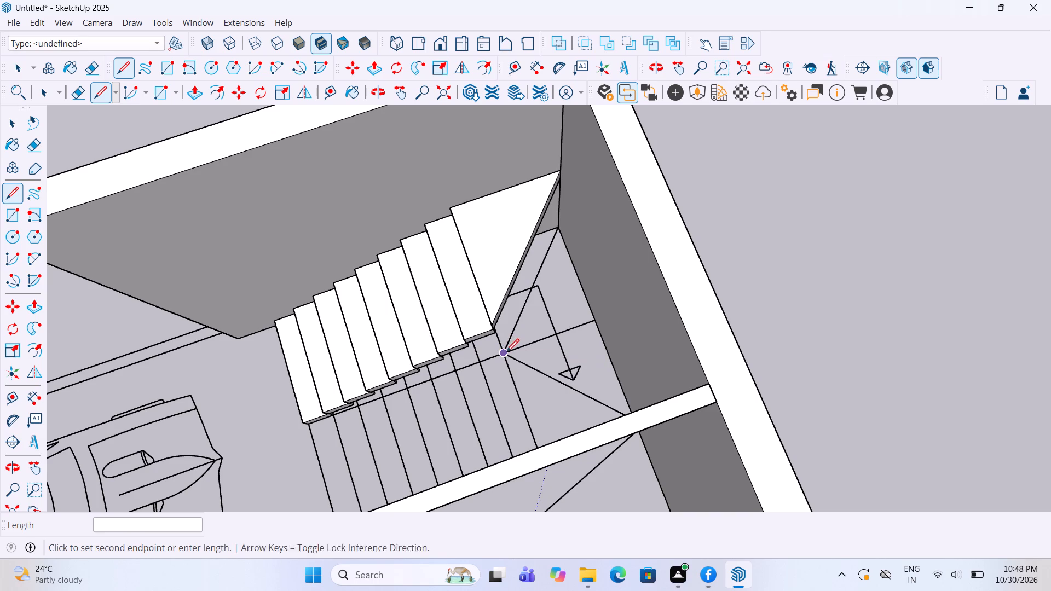
{"action": "left_click", "coordinate": [558, 224]}
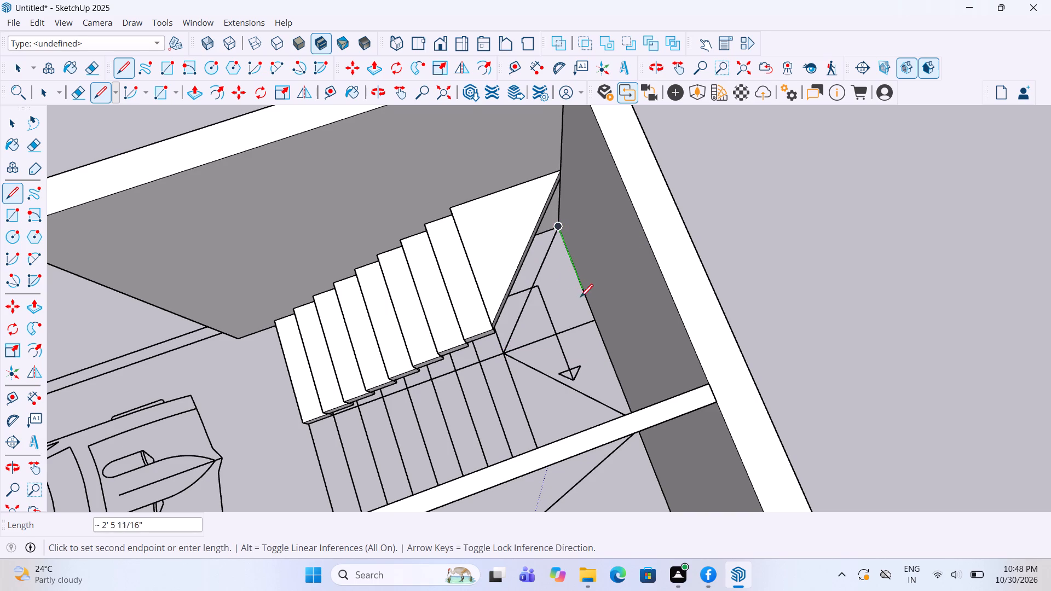
{"action": "left_click", "coordinate": [594, 323]}
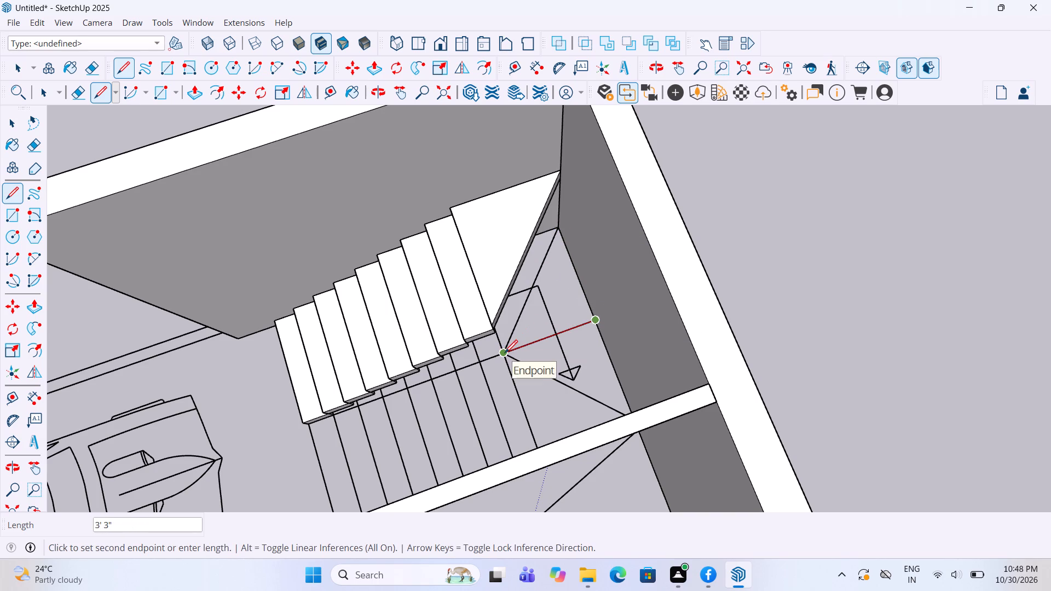
{"action": "double_click", "coordinate": [505, 354]}
{"action": "key", "text": "space"}
{"action": "double_click", "coordinate": [544, 318]}
{"action": "right_click", "coordinate": [544, 318]}
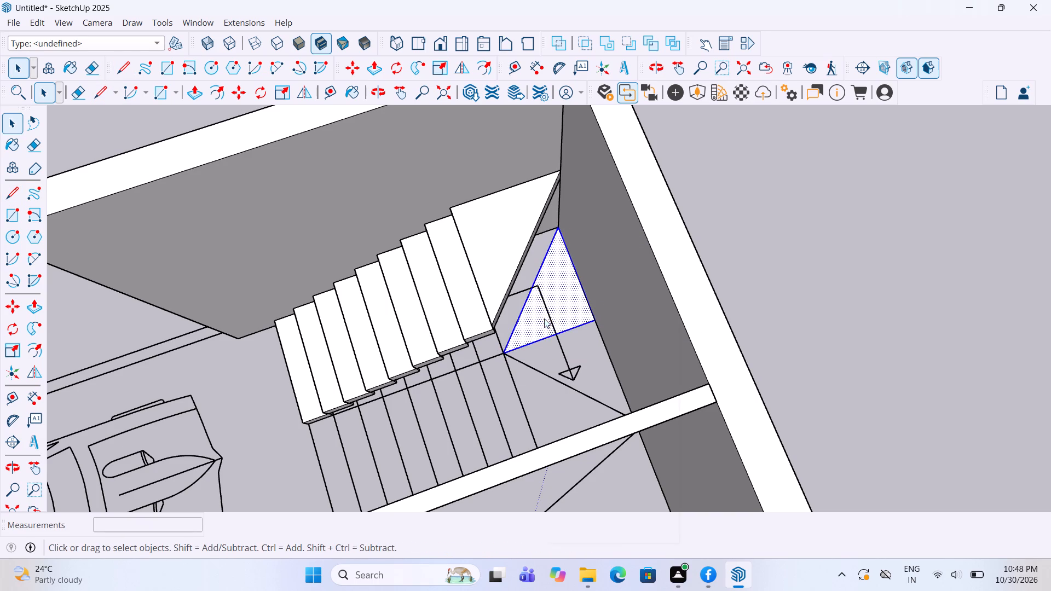
{"action": "left_click", "coordinate": [597, 449]}
Push/pull the second winder's triangular face up 6" inside its group.
{"action": "triple_click", "coordinate": [554, 314]}
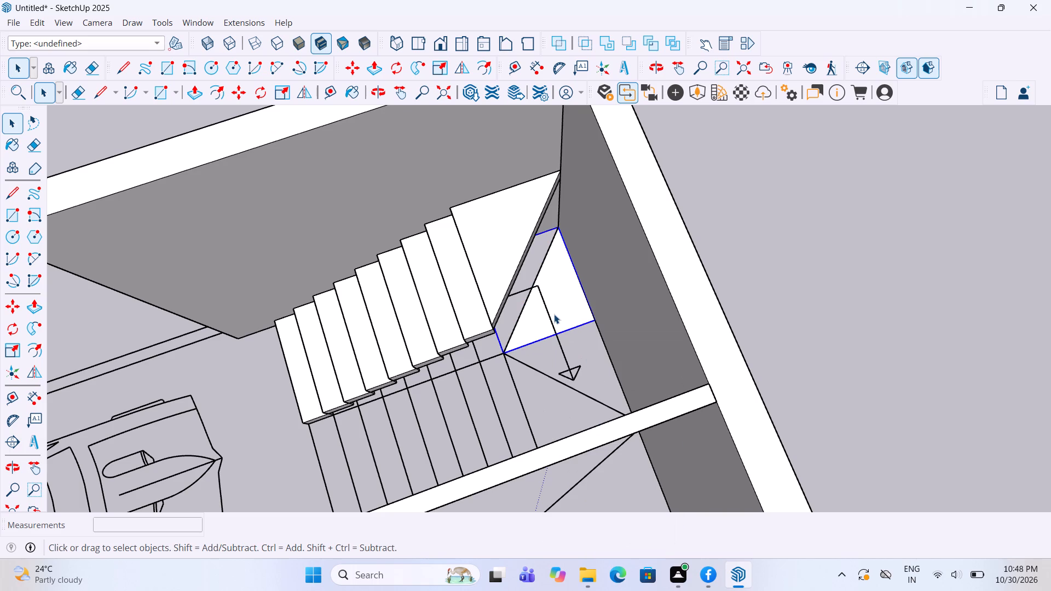
{"action": "key", "text": "p"}
{"action": "left_click", "coordinate": [553, 314]}
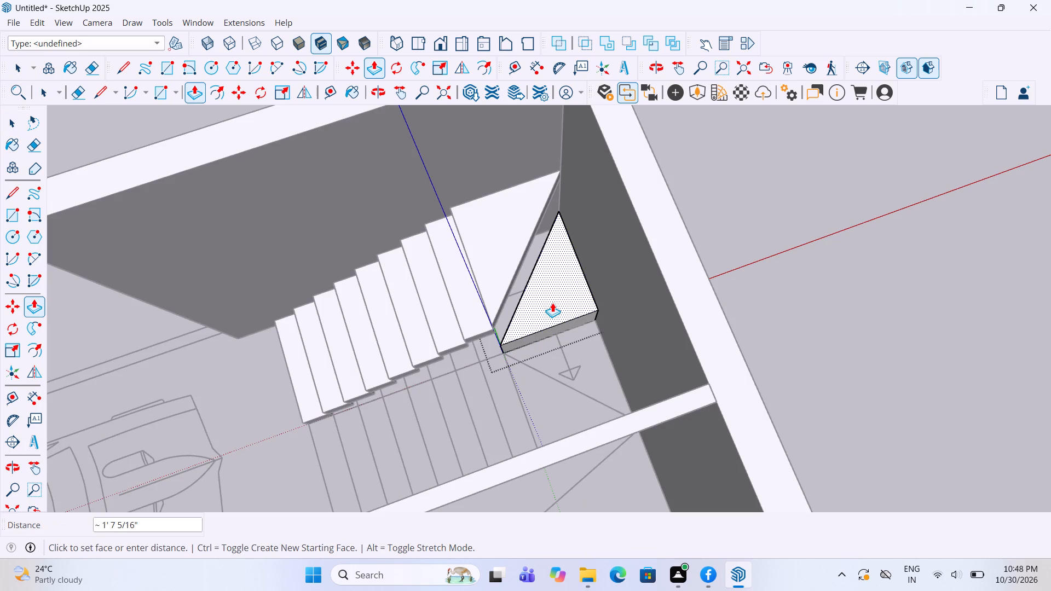
{"action": "type", "text": "6\""}
{"action": "key", "text": "Return"}
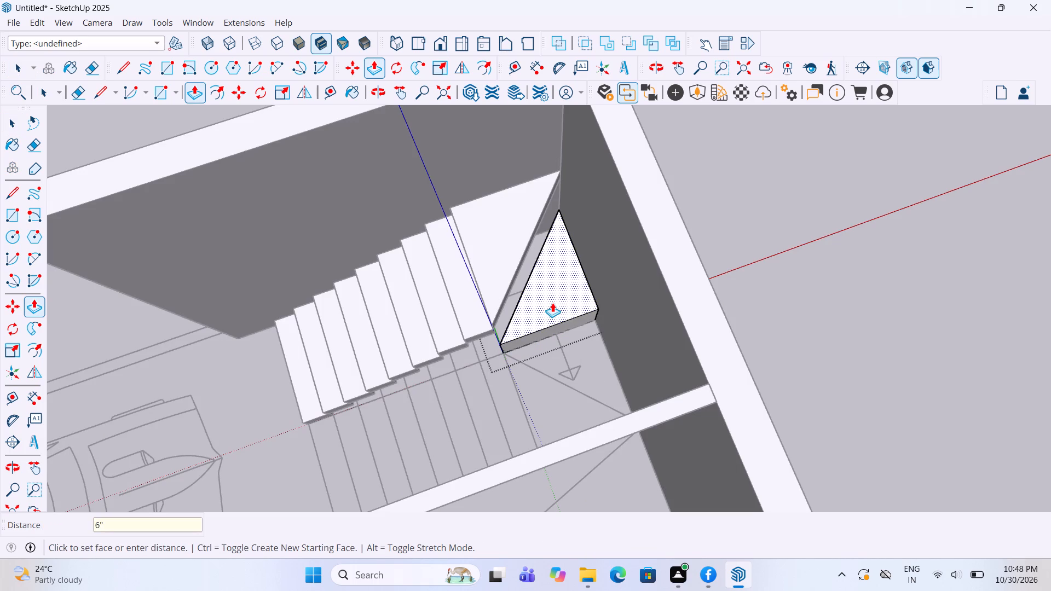
{"action": "key", "text": "space"}
{"action": "left_click", "coordinate": [552, 317]}
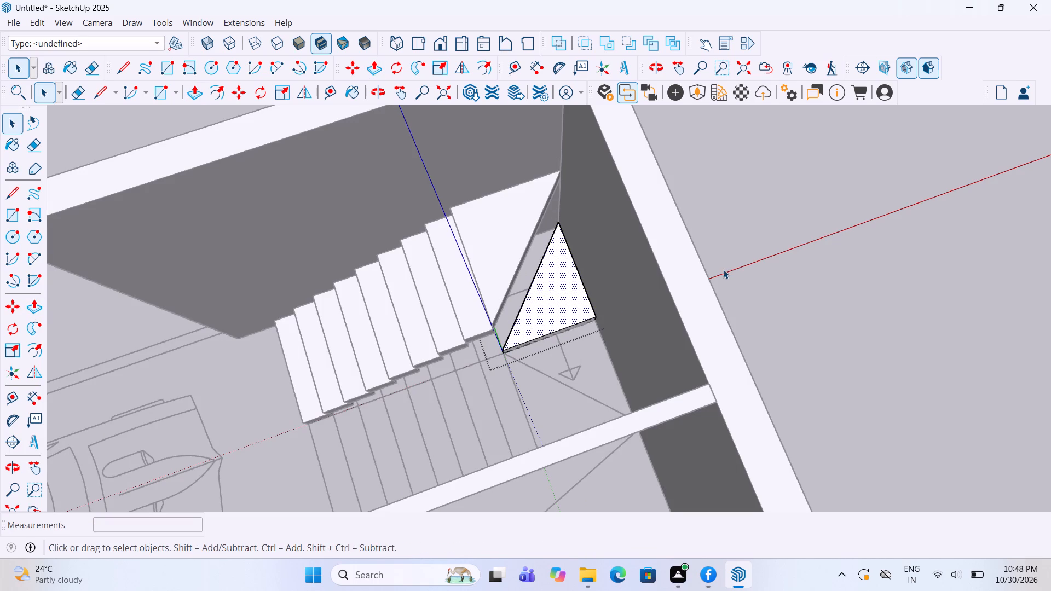
{"action": "left_click", "coordinate": [725, 268]}
Move the second winder up 4' 6" by its inner bottom corner onto the top inner corner of the first winder.
{"action": "left_click", "coordinate": [534, 314]}
{"action": "scroll", "coordinate": [496, 374], "scroll_direction": "up", "scroll_amount": 3}
{"action": "key", "text": "m"}
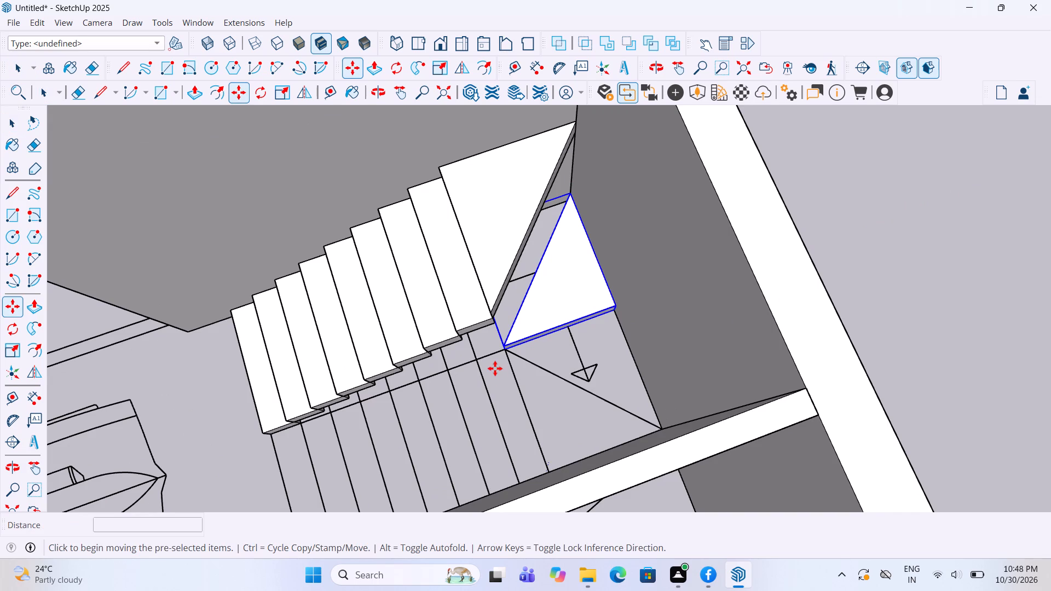
{"action": "scroll", "coordinate": [501, 354], "scroll_direction": "up", "scroll_amount": 5}
{"action": "left_click", "coordinate": [502, 354]}
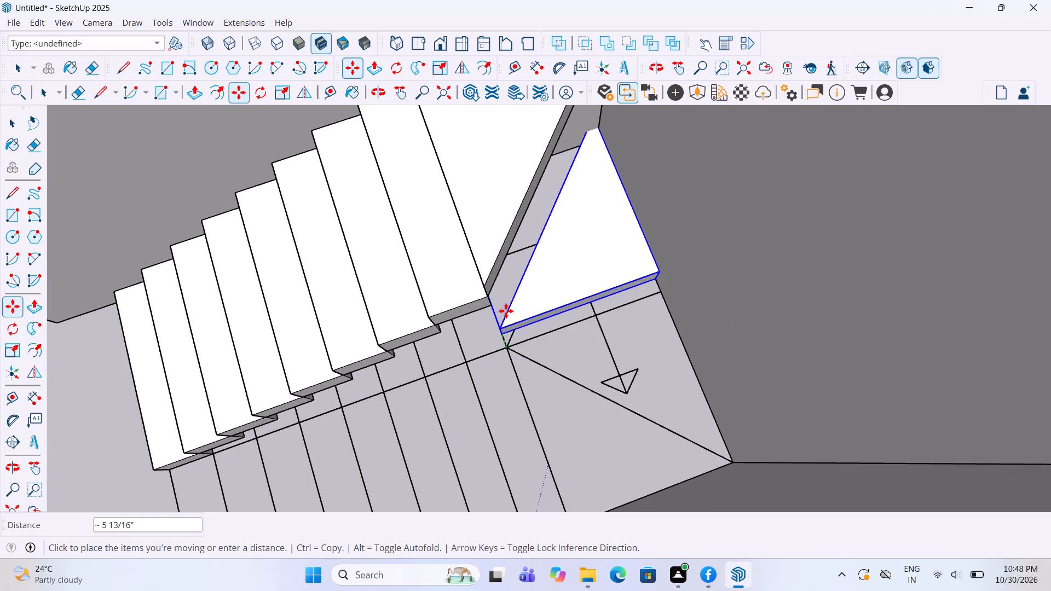
{"action": "left_click", "coordinate": [483, 288]}
{"action": "middle_click_drag", "start_coordinate": [585, 280], "coordinate": [883, 211]}
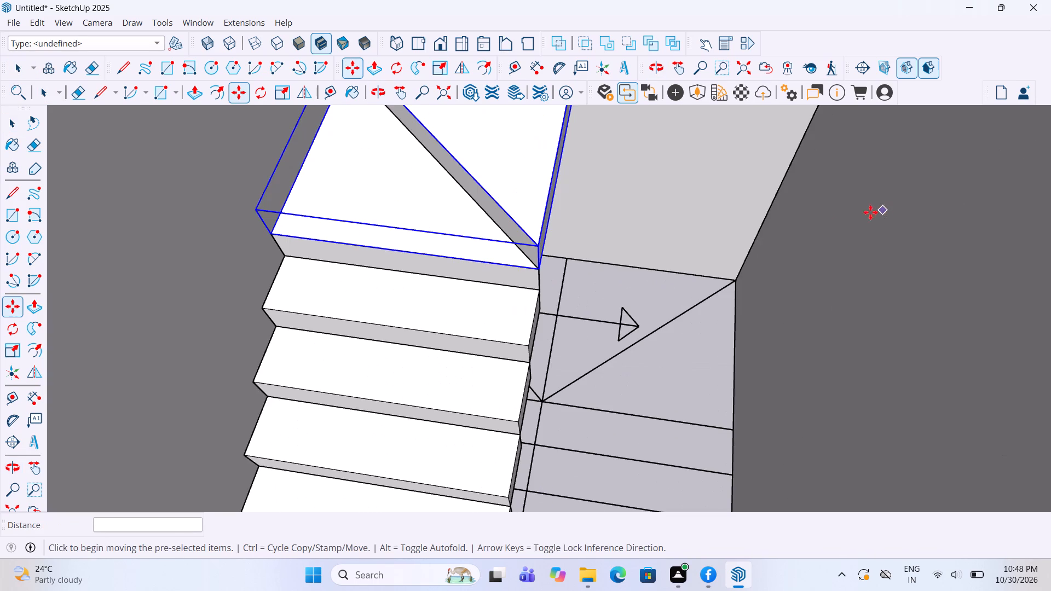
{"action": "scroll", "coordinate": [556, 272], "scroll_direction": "down", "scroll_amount": 6}
{"action": "key", "text": "space"}
{"action": "scroll", "coordinate": [437, 312], "scroll_direction": "down", "scroll_amount": 6}
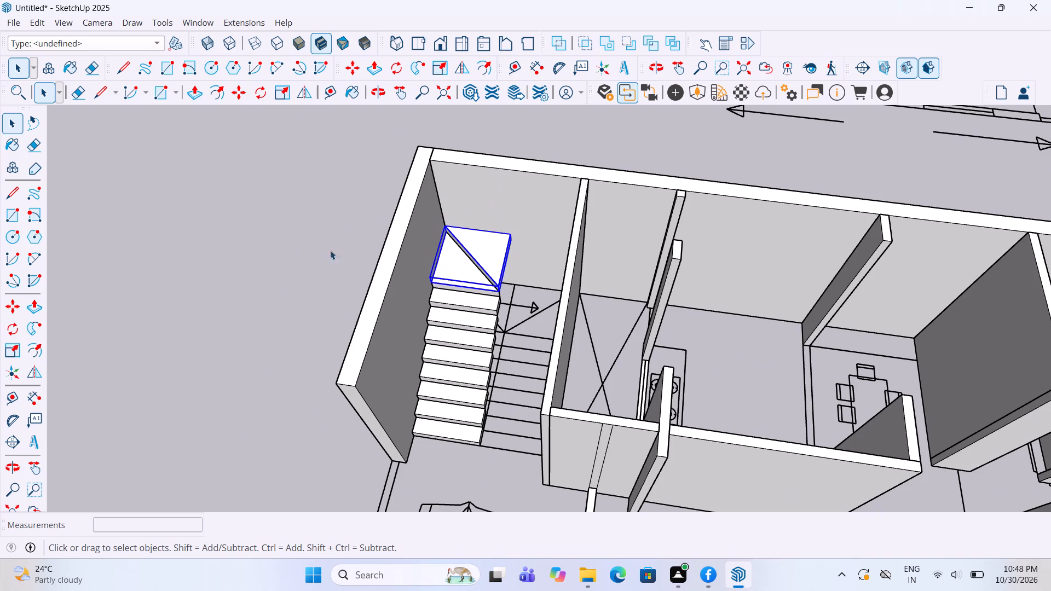
{"action": "left_click", "coordinate": [321, 242]}
Trace the third triangular winder on the plan with lines, 3' 3" on its shared edge and about 4' 9 1/2" diagonally, and group it.
{"action": "scroll", "coordinate": [507, 258], "scroll_direction": "up", "scroll_amount": 4}
{"action": "middle_click_drag", "start_coordinate": [559, 326], "coordinate": [545, 319]}
{"action": "scroll", "coordinate": [545, 319], "scroll_direction": "up", "scroll_amount": 3}
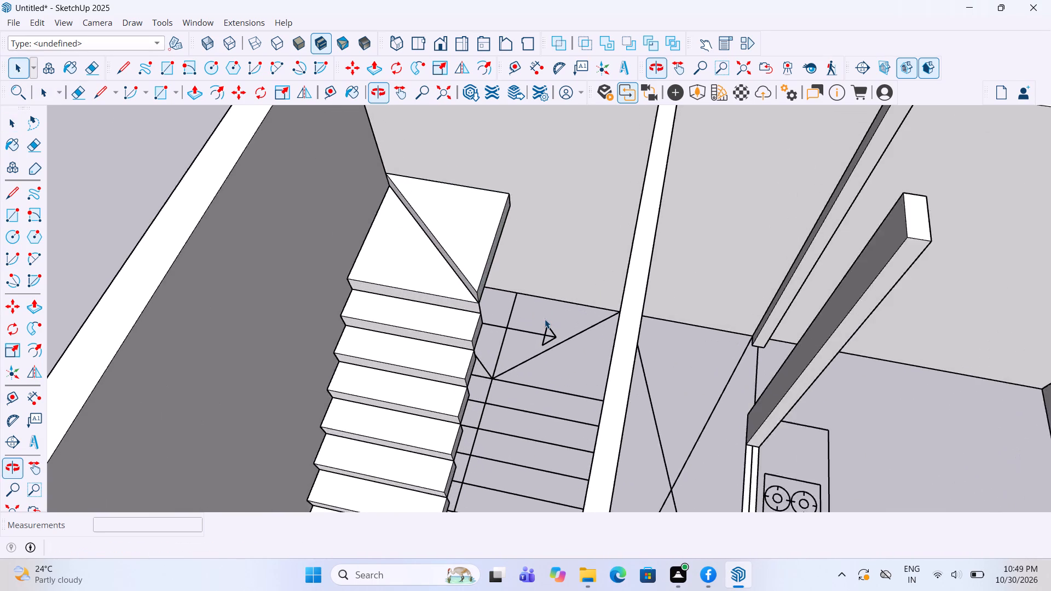
{"action": "left_click", "coordinate": [6, 192]}
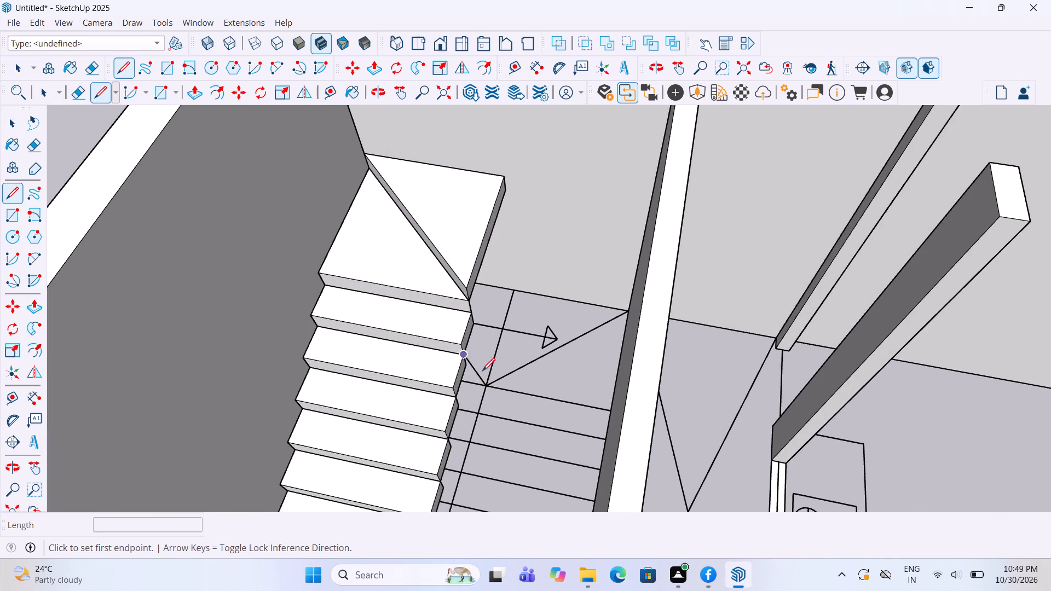
{"action": "left_click", "coordinate": [485, 390]}
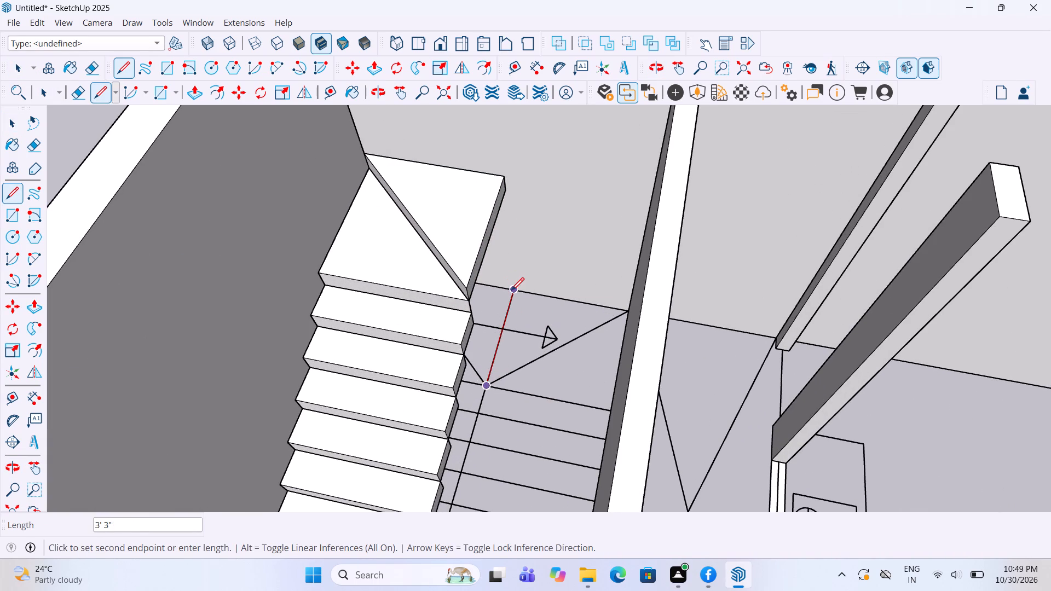
{"action": "left_click", "coordinate": [511, 292]}
{"action": "left_click", "coordinate": [629, 307]}
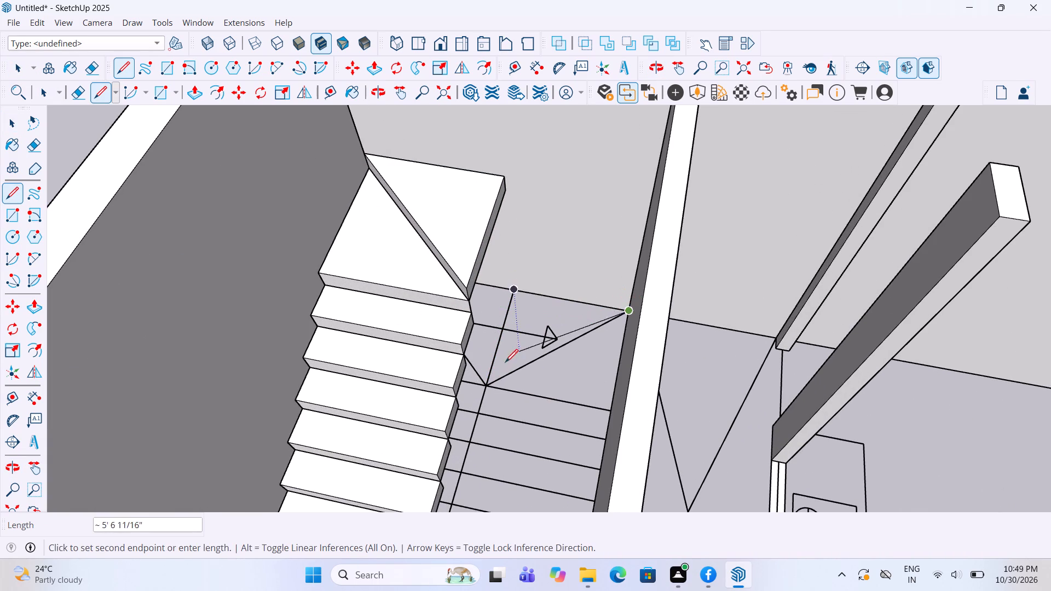
{"action": "left_click", "coordinate": [489, 385]}
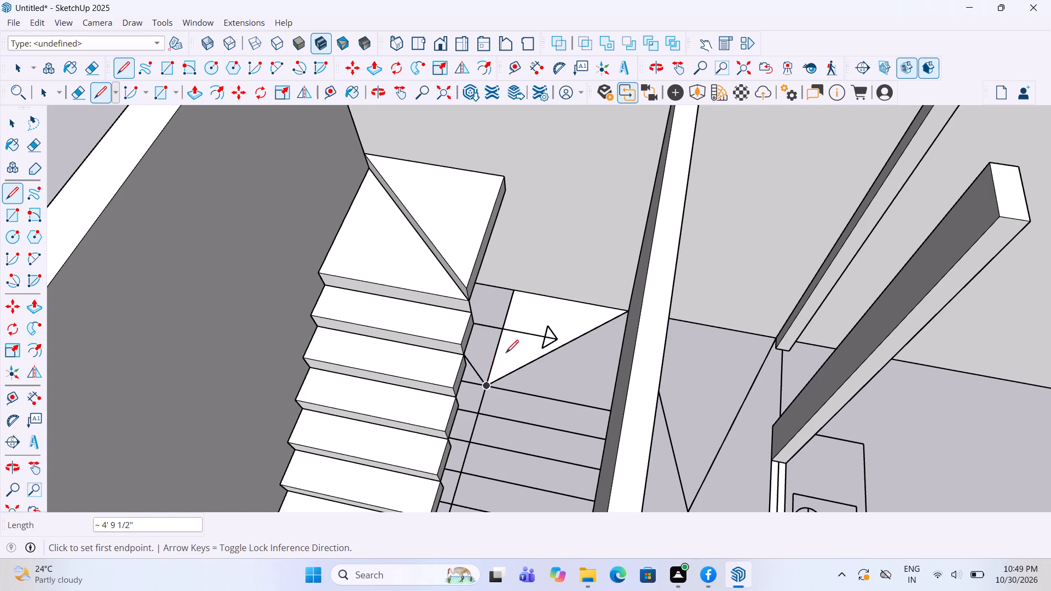
{"action": "key", "text": "space"}
{"action": "left_click", "coordinate": [509, 344]}
{"action": "right_click", "coordinate": [509, 344]}
{"action": "left_click", "coordinate": [593, 444]}
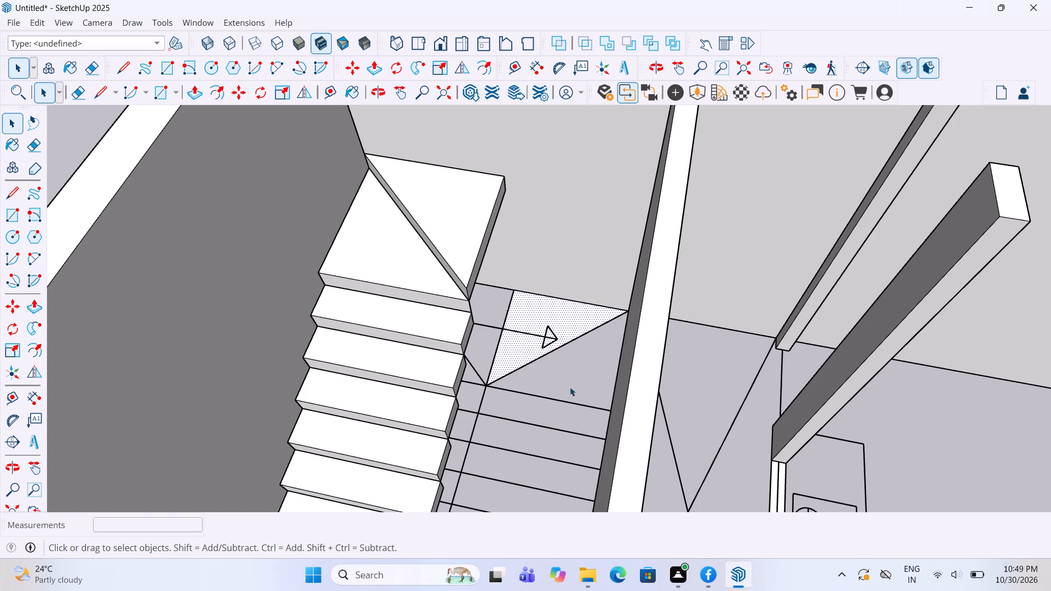
Push/pull the third winder's triangular face up 6" inside its group.
{"action": "double_click", "coordinate": [517, 357]}
{"action": "key", "text": "p"}
{"action": "left_click", "coordinate": [519, 348]}
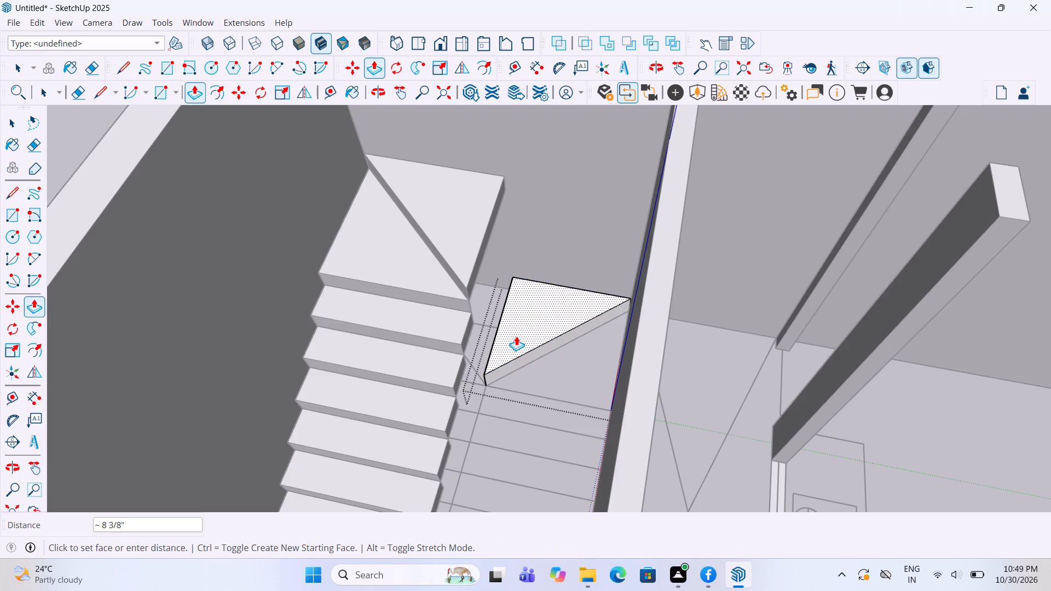
{"action": "type", "text": "6\""}
{"action": "key", "text": "Return"}
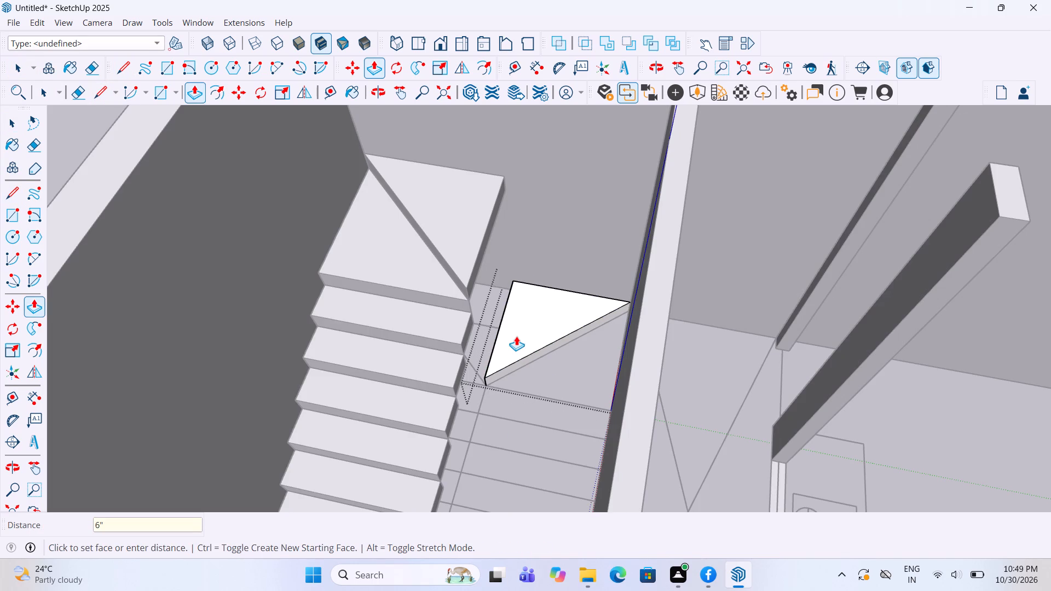
{"action": "key", "text": "space"}
{"action": "left_click", "coordinate": [521, 346]}
{"action": "left_click", "coordinate": [552, 369]}
{"action": "left_click", "coordinate": [517, 317]}
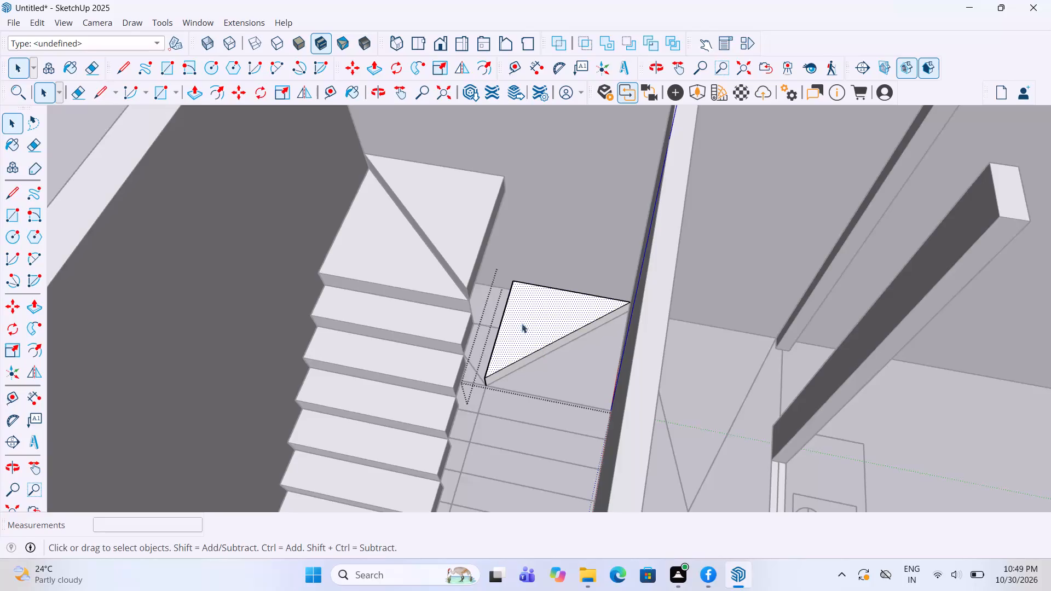
{"action": "left_click", "coordinate": [531, 437]}
Move the third winder by its inner bottom corner onto the top inner corner of the second winder.
{"action": "left_click", "coordinate": [524, 345]}
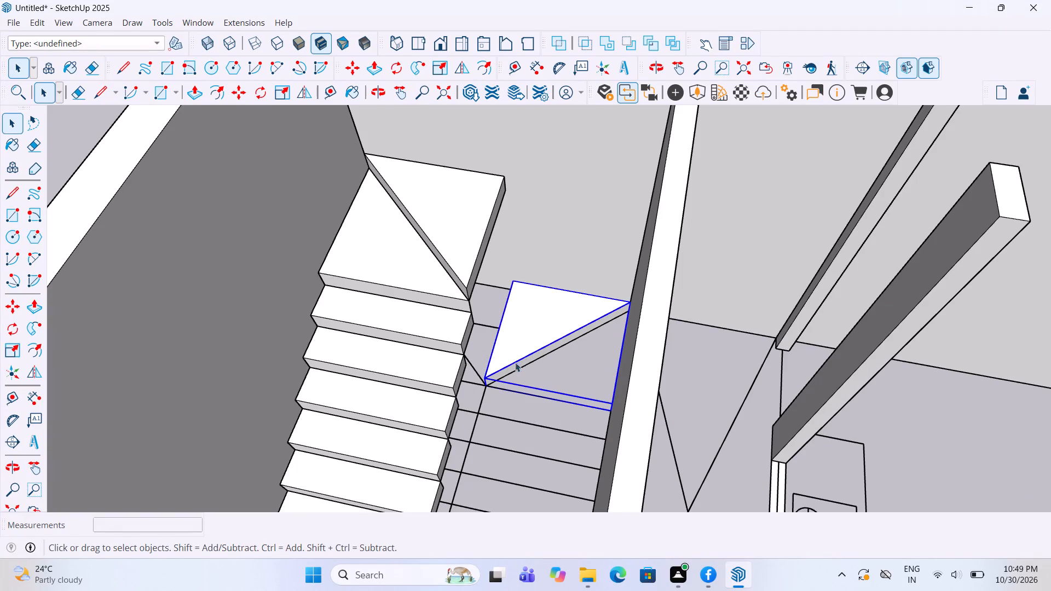
{"action": "key", "text": "m"}
{"action": "scroll", "coordinate": [489, 393], "scroll_direction": "up", "scroll_amount": 3}
{"action": "left_click", "coordinate": [489, 386]}
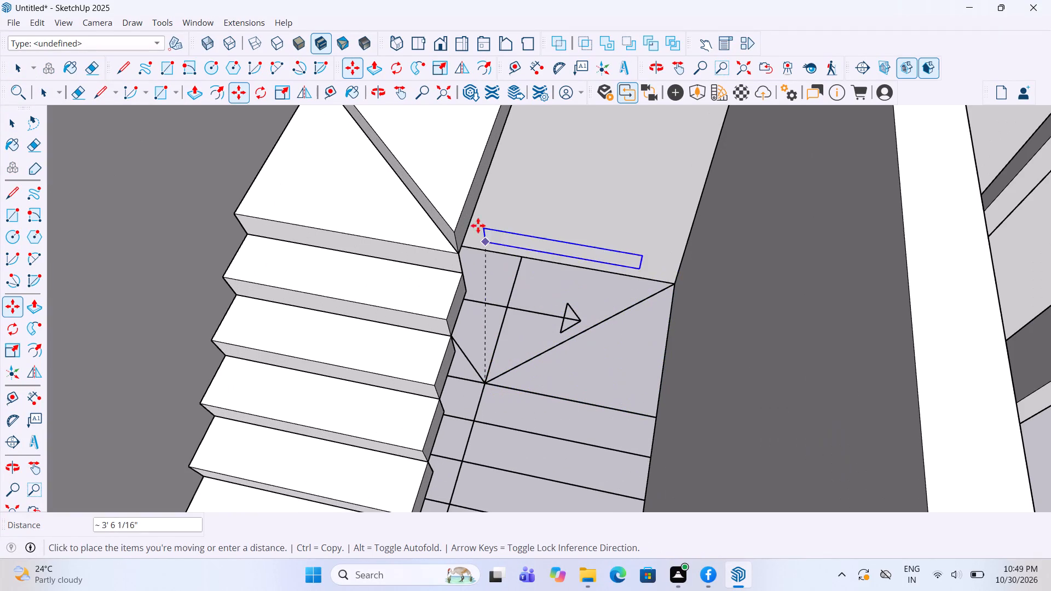
{"action": "left_click", "coordinate": [458, 234]}
{"action": "key", "text": "space"}
{"action": "left_click_drag", "start_coordinate": [547, 338], "coordinate": [542, 338]}
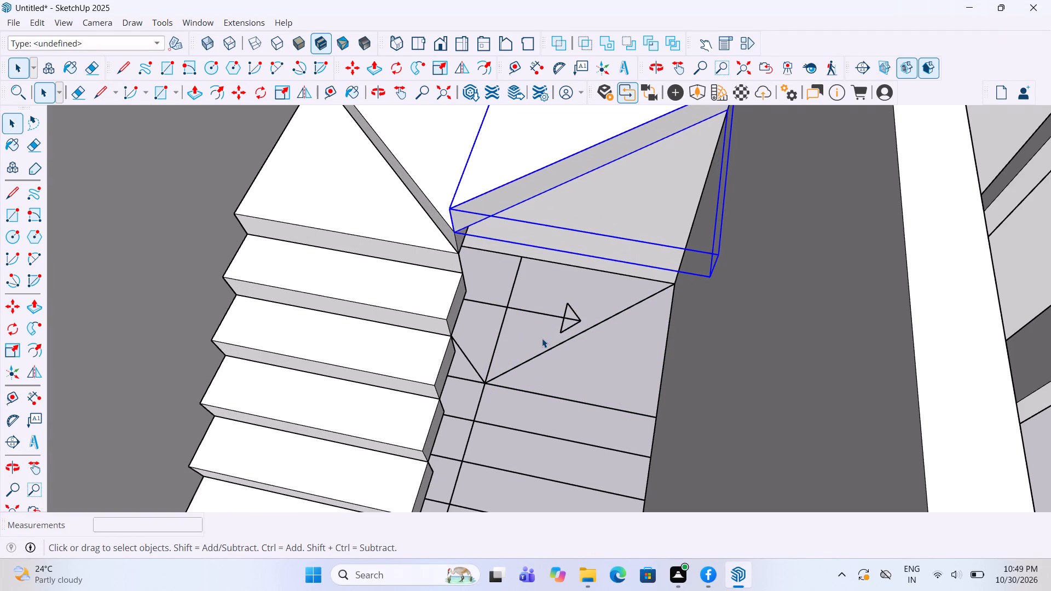
{"action": "scroll", "coordinate": [542, 339], "scroll_direction": "down", "scroll_amount": 10}
{"action": "left_click", "coordinate": [288, 288]}
{"action": "middle_click_drag", "start_coordinate": [477, 339], "coordinate": [585, 365]}
{"action": "scroll", "coordinate": [575, 344], "scroll_direction": "up", "scroll_amount": 2}
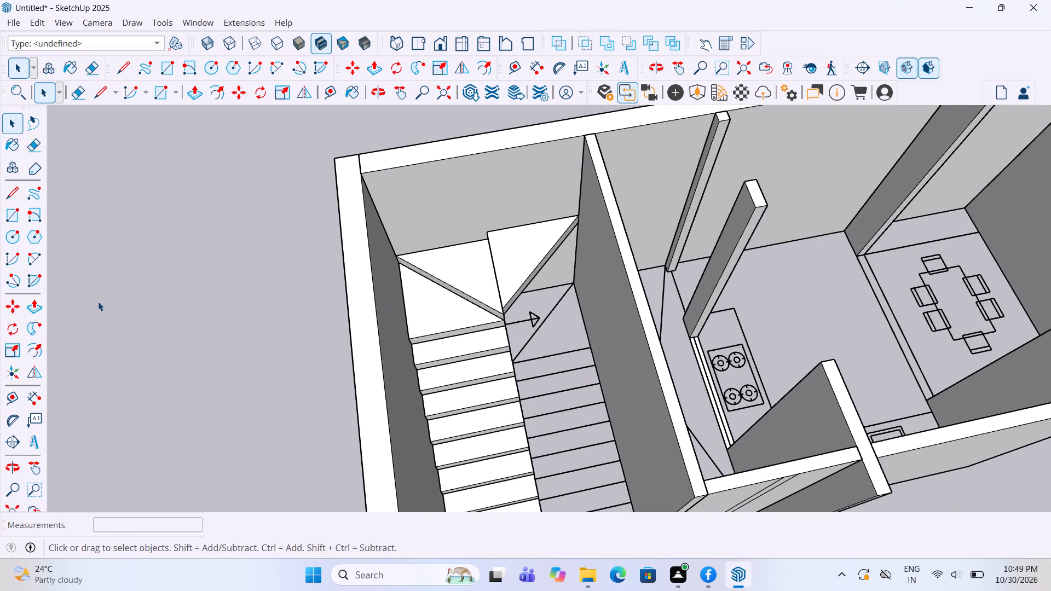
Trace the fourth triangular winder on the plan with lines, about 4' 9 1/2" along its diagonal, and group its face.
{"action": "left_click", "coordinate": [10, 185]}
{"action": "scroll", "coordinate": [614, 300], "scroll_direction": "up", "scroll_amount": 4}
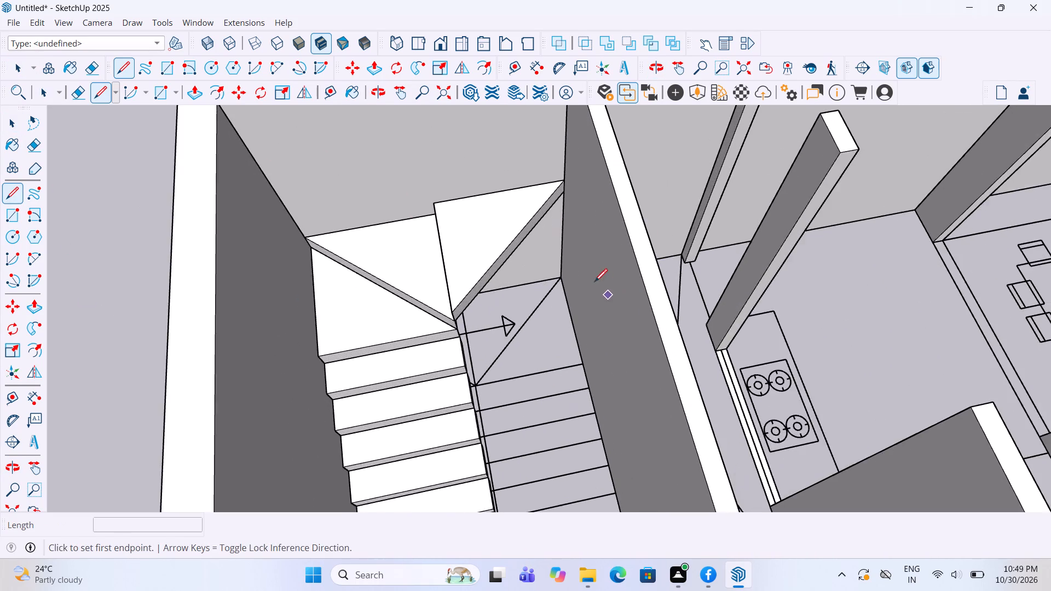
{"action": "scroll", "coordinate": [587, 277], "scroll_direction": "up", "scroll_amount": 3}
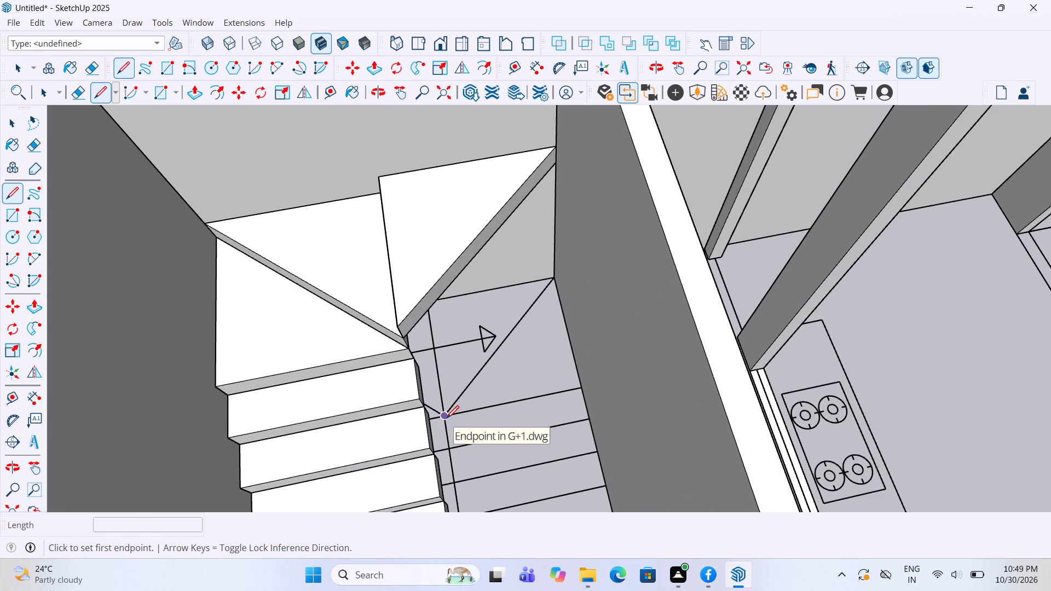
{"action": "left_click", "coordinate": [446, 420]}
{"action": "left_click", "coordinate": [582, 391]}
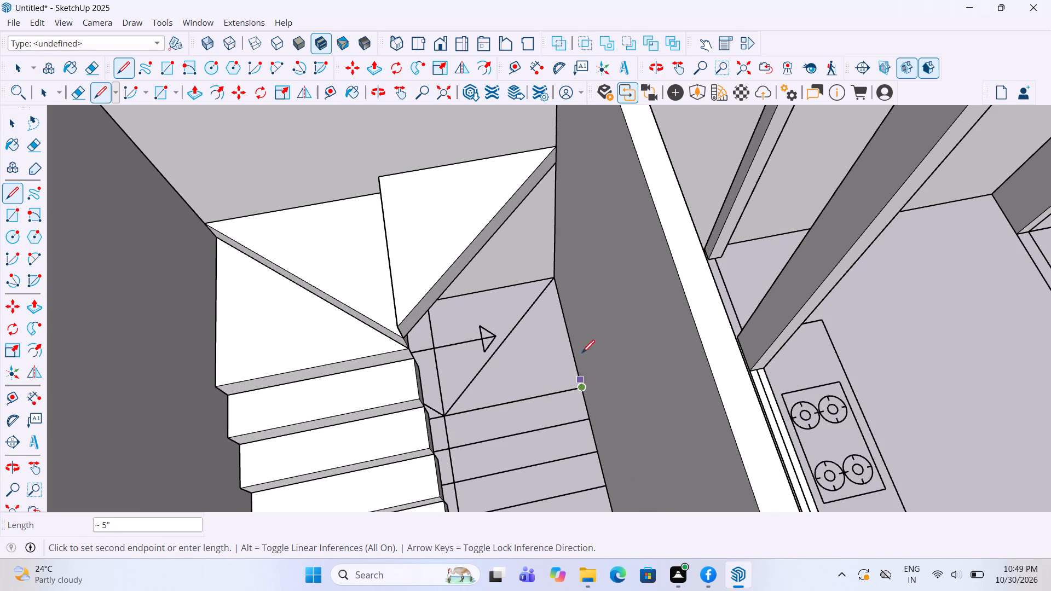
{"action": "double_click", "coordinate": [555, 277]}
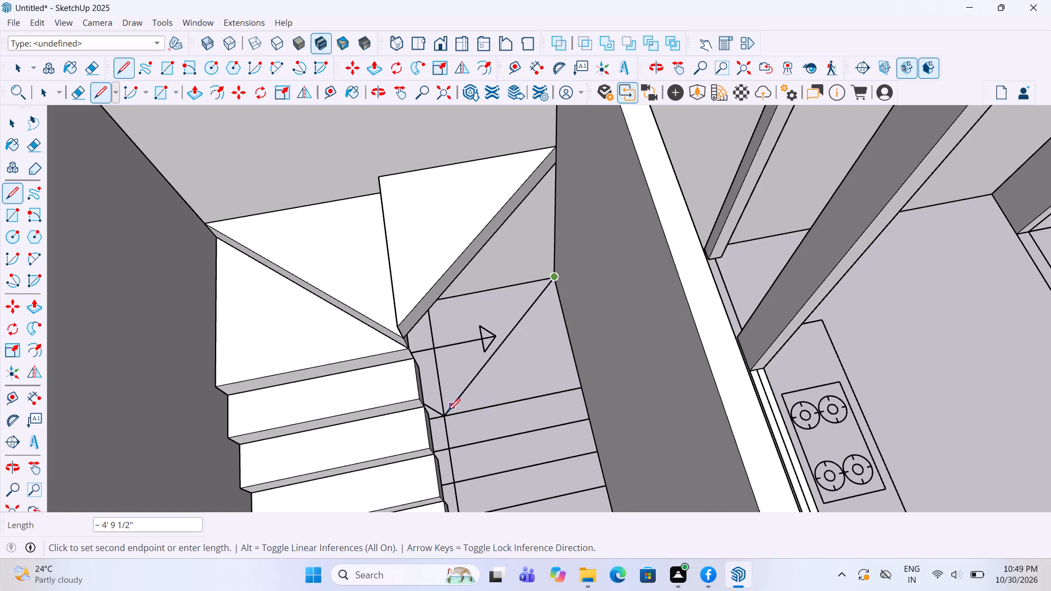
{"action": "left_click", "coordinate": [443, 415]}
{"action": "key", "text": "space"}
{"action": "left_click", "coordinate": [510, 376]}
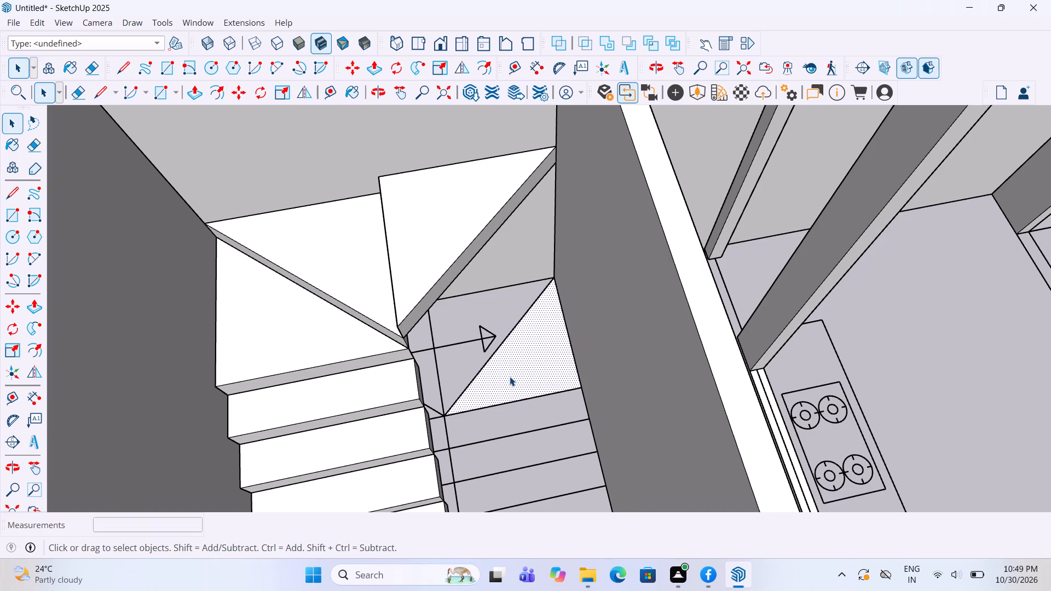
{"action": "right_click", "coordinate": [510, 376]}
{"action": "left_click", "coordinate": [581, 229]}
Push/pull the fourth winder's triangular face up 6" inside its group.
{"action": "double_click", "coordinate": [559, 376]}
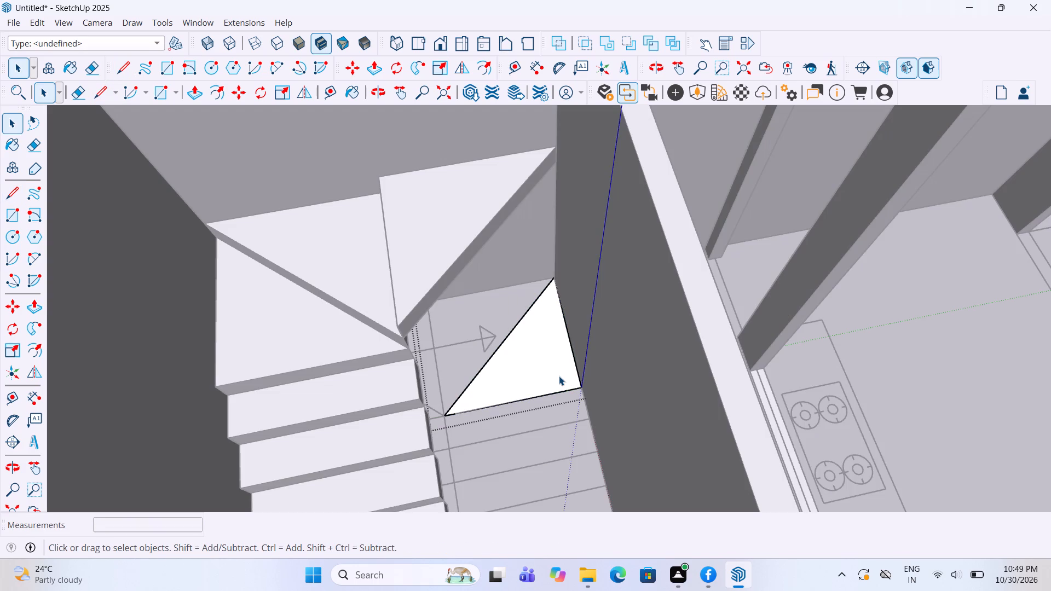
{"action": "key", "text": "p"}
{"action": "left_click", "coordinate": [543, 365]}
{"action": "type", "text": "6\""}
{"action": "key", "text": "Return"}
{"action": "key", "text": "space"}
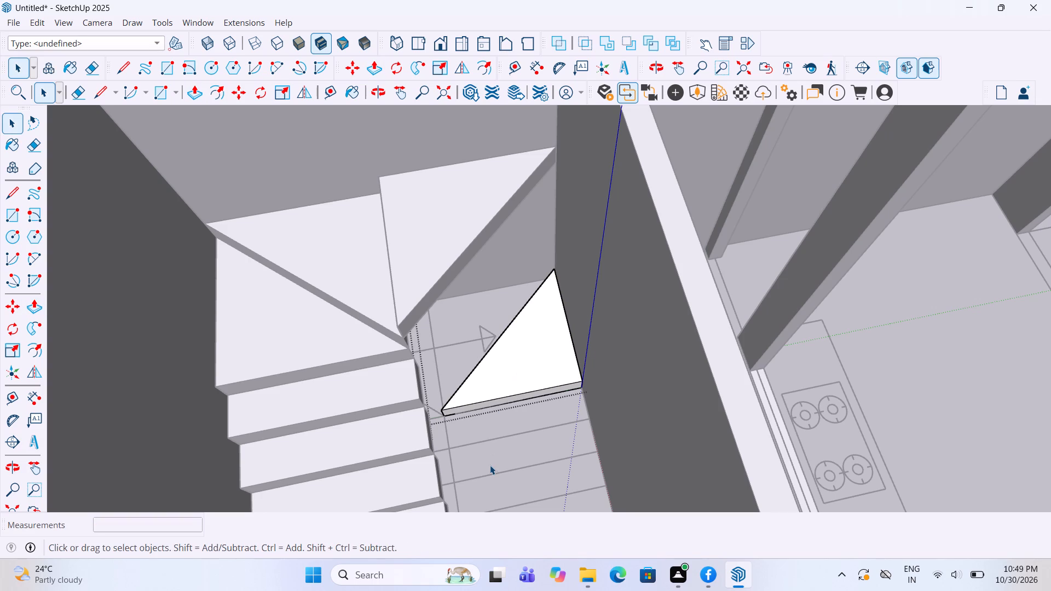
{"action": "left_click", "coordinate": [490, 466]}
Move the fourth winder straight up by its inner bottom corner until it lines up beside the third winder at the turn.
{"action": "left_click", "coordinate": [534, 351]}
{"action": "key", "text": "m"}
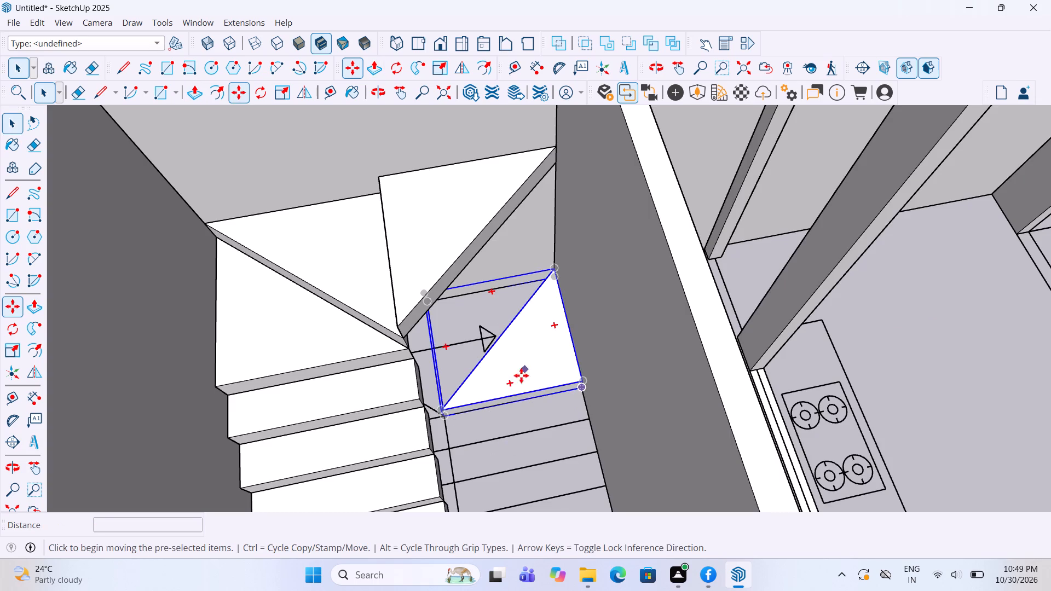
{"action": "scroll", "coordinate": [458, 420], "scroll_direction": "up", "scroll_amount": 8}
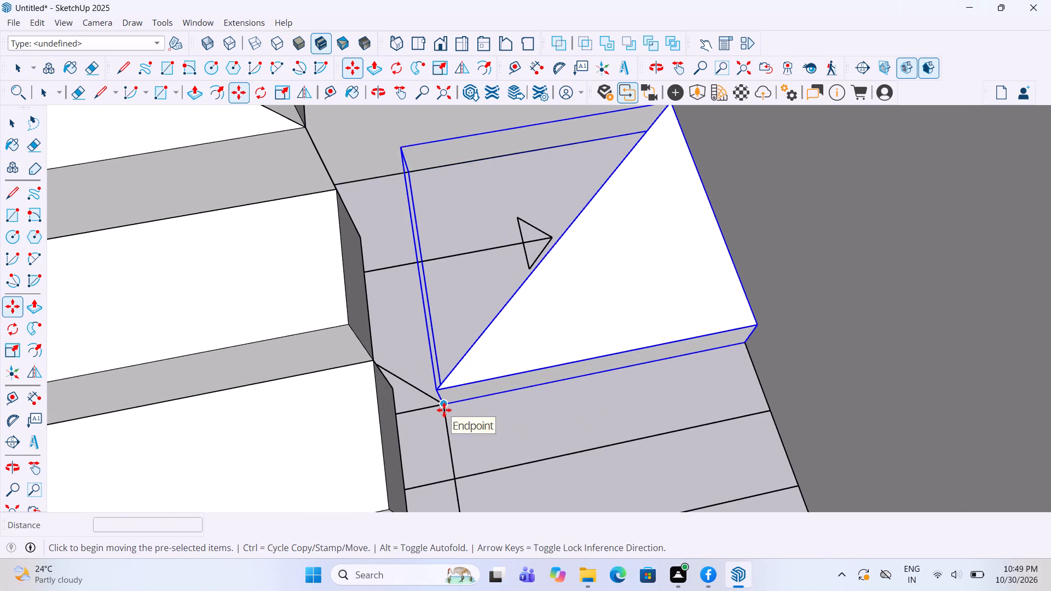
{"action": "left_click", "coordinate": [444, 410]}
{"action": "scroll", "coordinate": [534, 451], "scroll_direction": "down", "scroll_amount": 9}
{"action": "scroll", "coordinate": [490, 365], "scroll_direction": "up", "scroll_amount": 4}
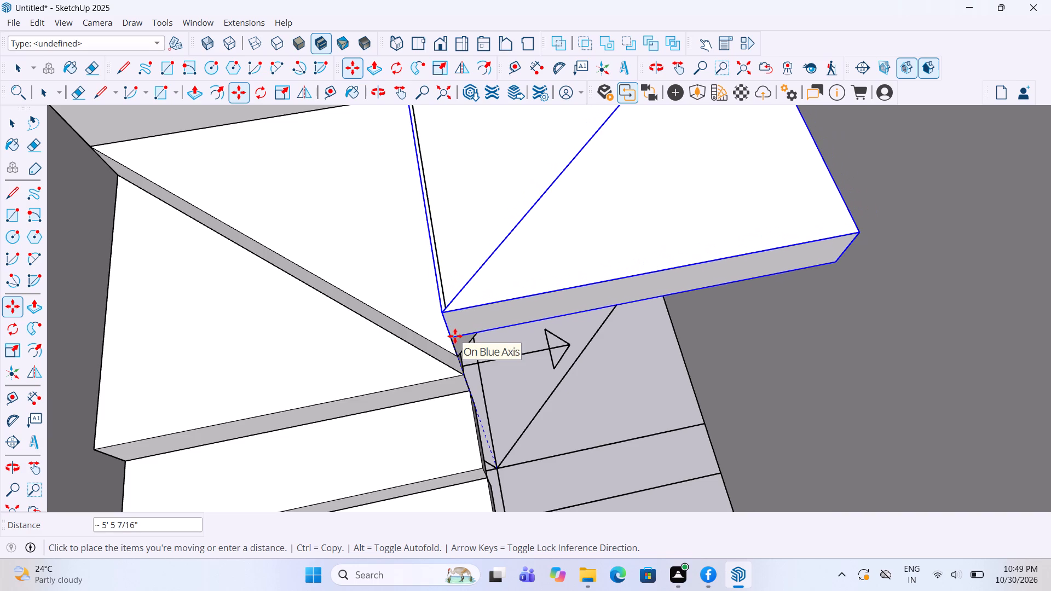
{"action": "left_click", "coordinate": [455, 336]}
{"action": "key", "text": "space"}
{"action": "left_click", "coordinate": [576, 399]}
Examine the stacked winders and the remaining plan treads of the second flight from several angles.
{"action": "scroll", "coordinate": [571, 374], "scroll_direction": "down", "scroll_amount": 9}
{"action": "middle_click_drag", "start_coordinate": [563, 364], "coordinate": [575, 364]}
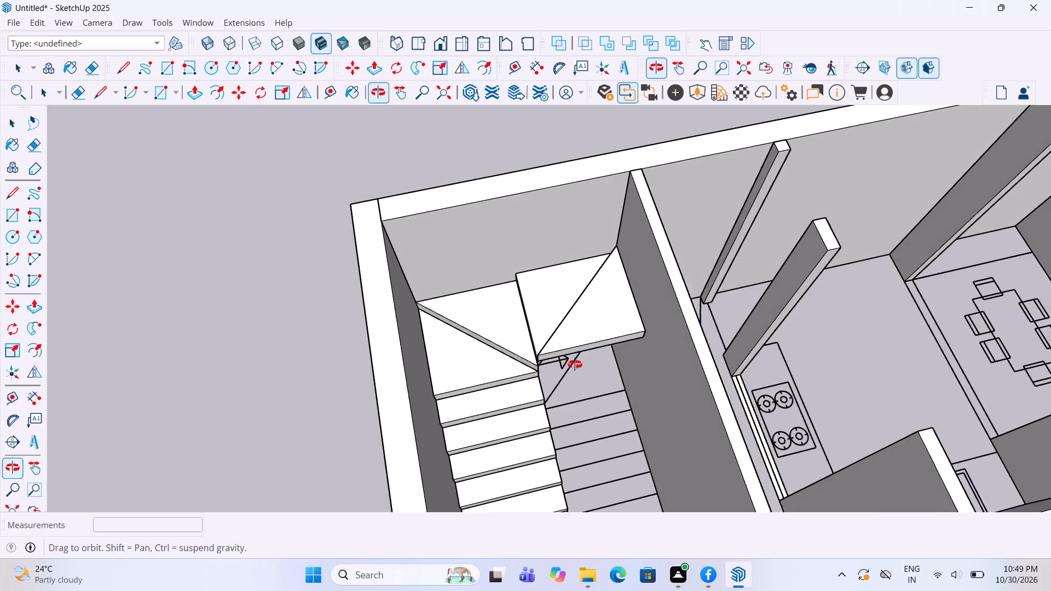
{"action": "middle_click_drag", "start_coordinate": [575, 364], "coordinate": [571, 361]}
{"action": "scroll", "coordinate": [556, 358], "scroll_direction": "down", "scroll_amount": 2}
{"action": "middle_click_drag", "start_coordinate": [525, 397], "coordinate": [476, 362]}
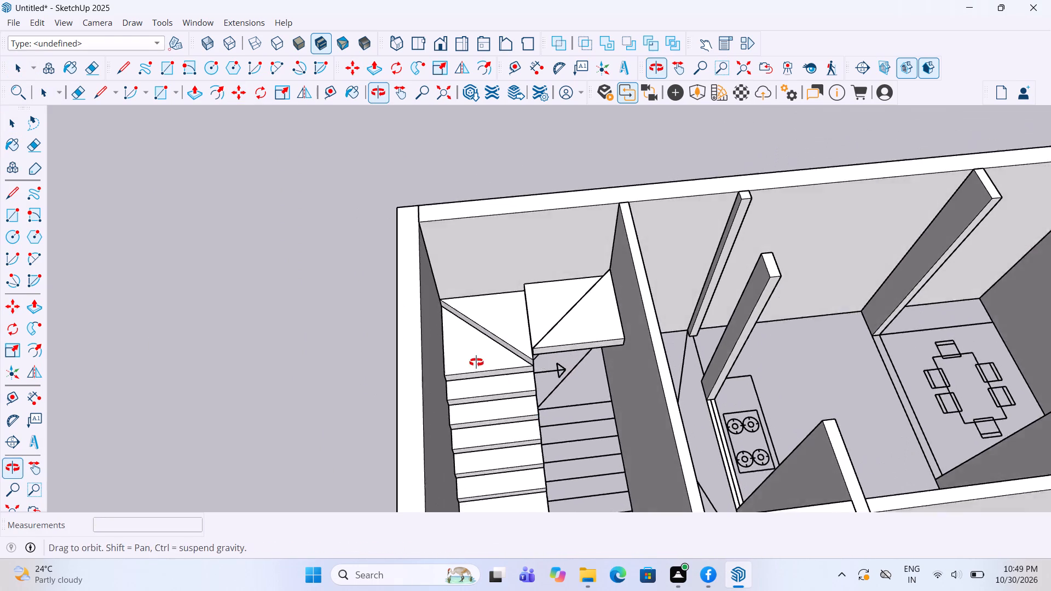
{"action": "middle_click_drag", "start_coordinate": [476, 362], "coordinate": [471, 360]}
{"action": "scroll", "coordinate": [587, 309], "scroll_direction": "down", "scroll_amount": 5}
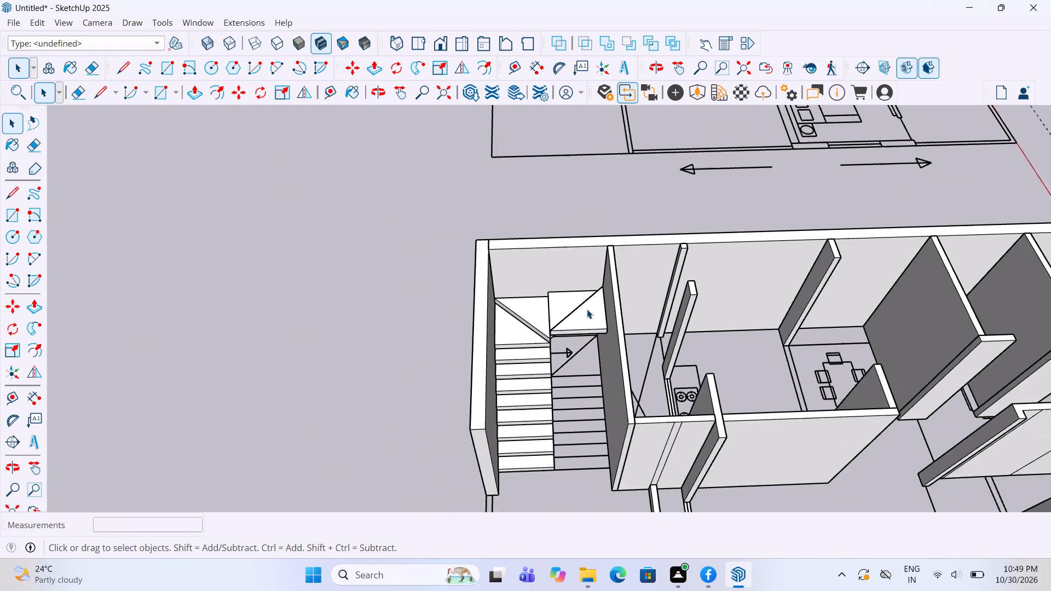
{"action": "scroll", "coordinate": [589, 312], "scroll_direction": "down", "scroll_amount": 2}
{"action": "scroll", "coordinate": [597, 357], "scroll_direction": "up", "scroll_amount": 3}
{"action": "scroll", "coordinate": [562, 410], "scroll_direction": "up", "scroll_amount": 2}
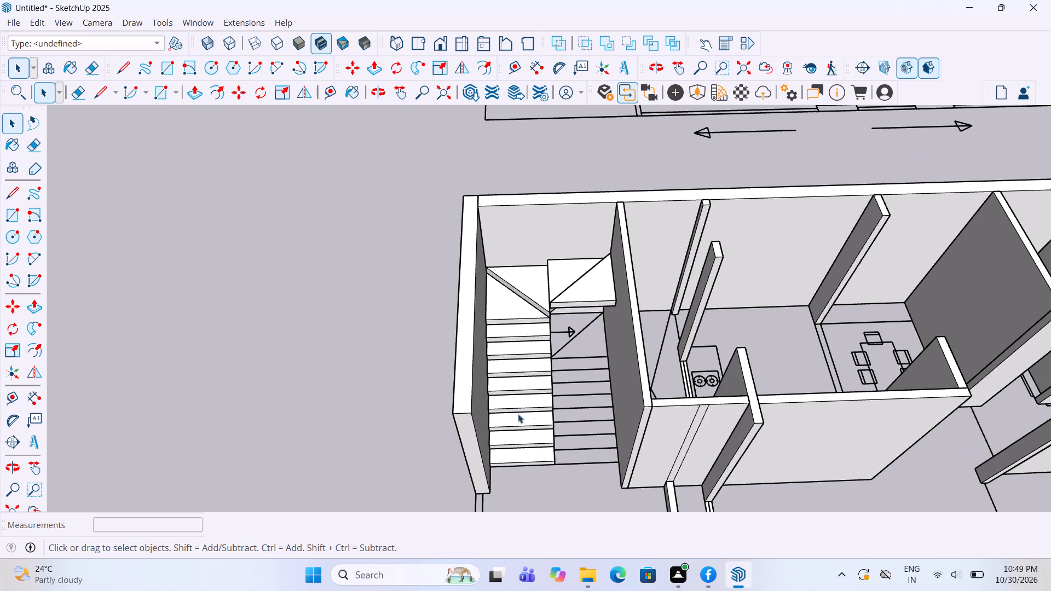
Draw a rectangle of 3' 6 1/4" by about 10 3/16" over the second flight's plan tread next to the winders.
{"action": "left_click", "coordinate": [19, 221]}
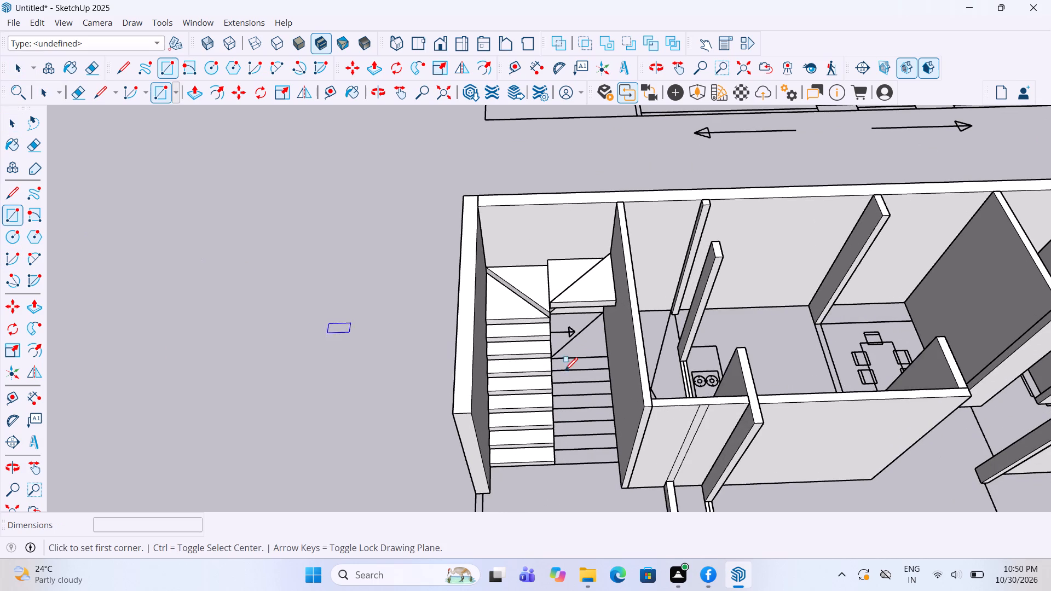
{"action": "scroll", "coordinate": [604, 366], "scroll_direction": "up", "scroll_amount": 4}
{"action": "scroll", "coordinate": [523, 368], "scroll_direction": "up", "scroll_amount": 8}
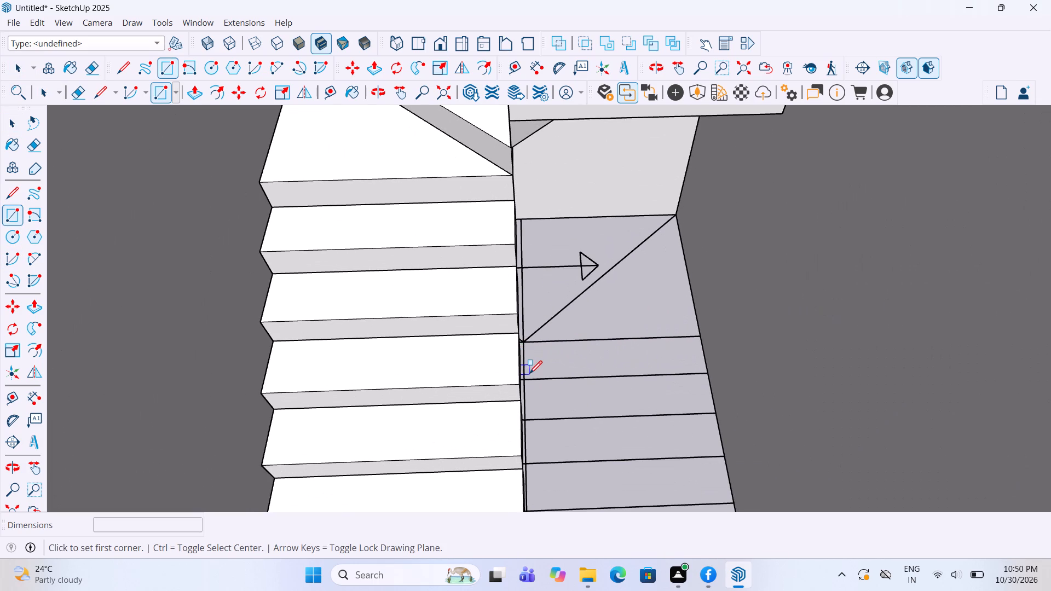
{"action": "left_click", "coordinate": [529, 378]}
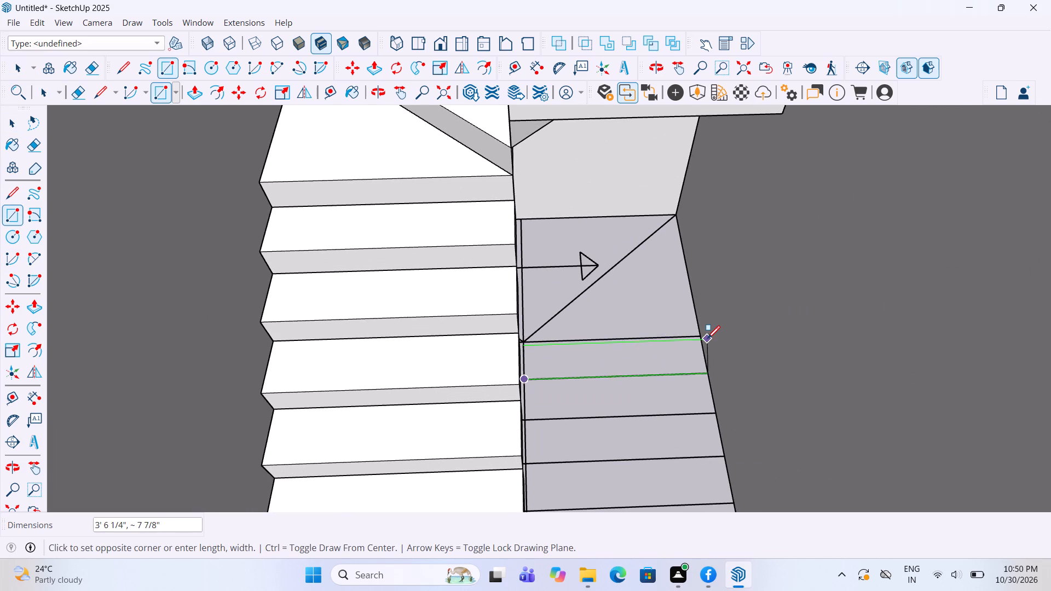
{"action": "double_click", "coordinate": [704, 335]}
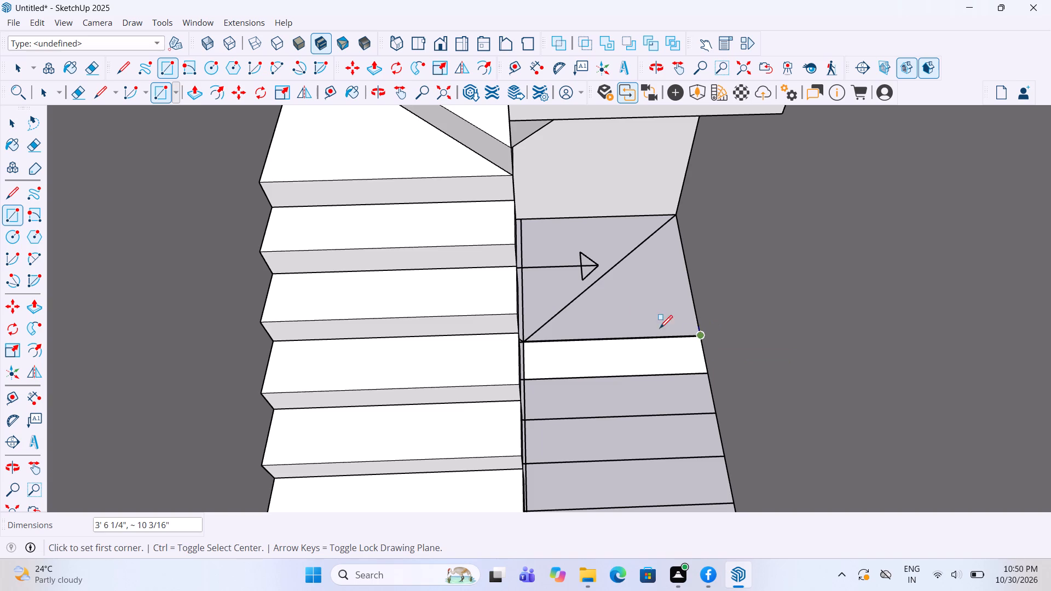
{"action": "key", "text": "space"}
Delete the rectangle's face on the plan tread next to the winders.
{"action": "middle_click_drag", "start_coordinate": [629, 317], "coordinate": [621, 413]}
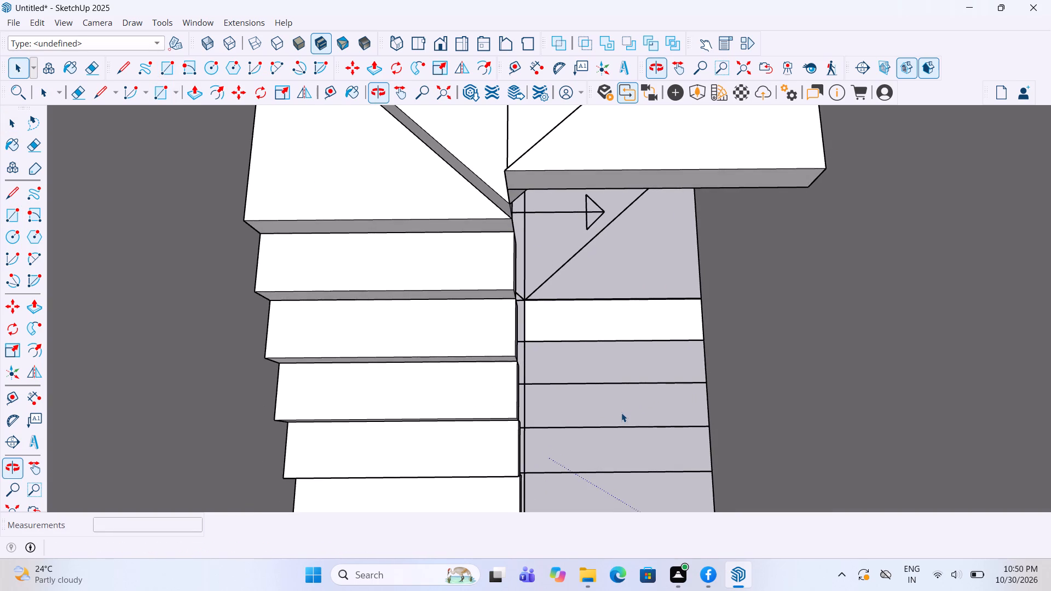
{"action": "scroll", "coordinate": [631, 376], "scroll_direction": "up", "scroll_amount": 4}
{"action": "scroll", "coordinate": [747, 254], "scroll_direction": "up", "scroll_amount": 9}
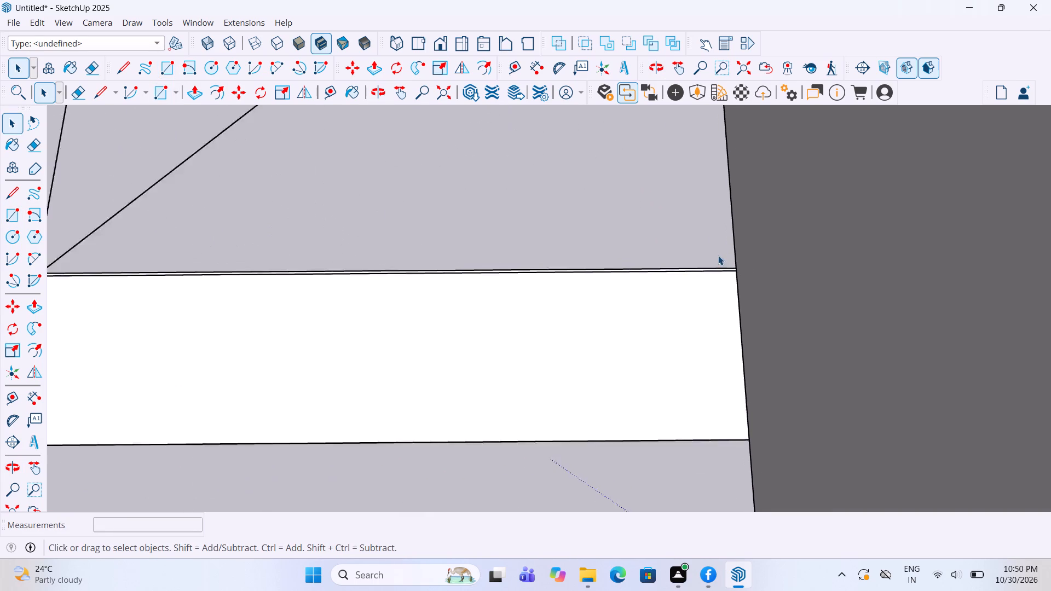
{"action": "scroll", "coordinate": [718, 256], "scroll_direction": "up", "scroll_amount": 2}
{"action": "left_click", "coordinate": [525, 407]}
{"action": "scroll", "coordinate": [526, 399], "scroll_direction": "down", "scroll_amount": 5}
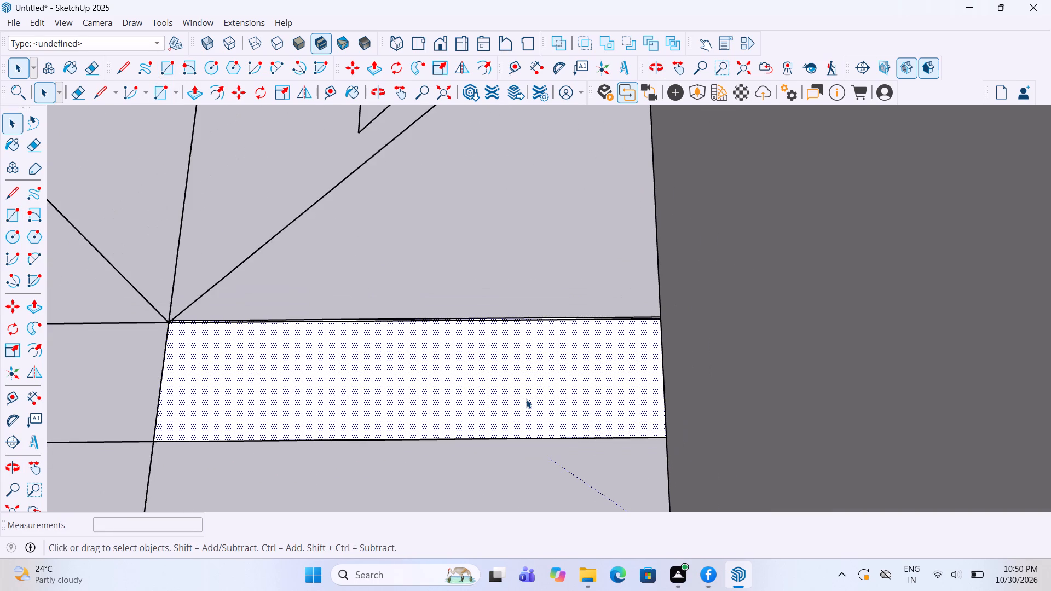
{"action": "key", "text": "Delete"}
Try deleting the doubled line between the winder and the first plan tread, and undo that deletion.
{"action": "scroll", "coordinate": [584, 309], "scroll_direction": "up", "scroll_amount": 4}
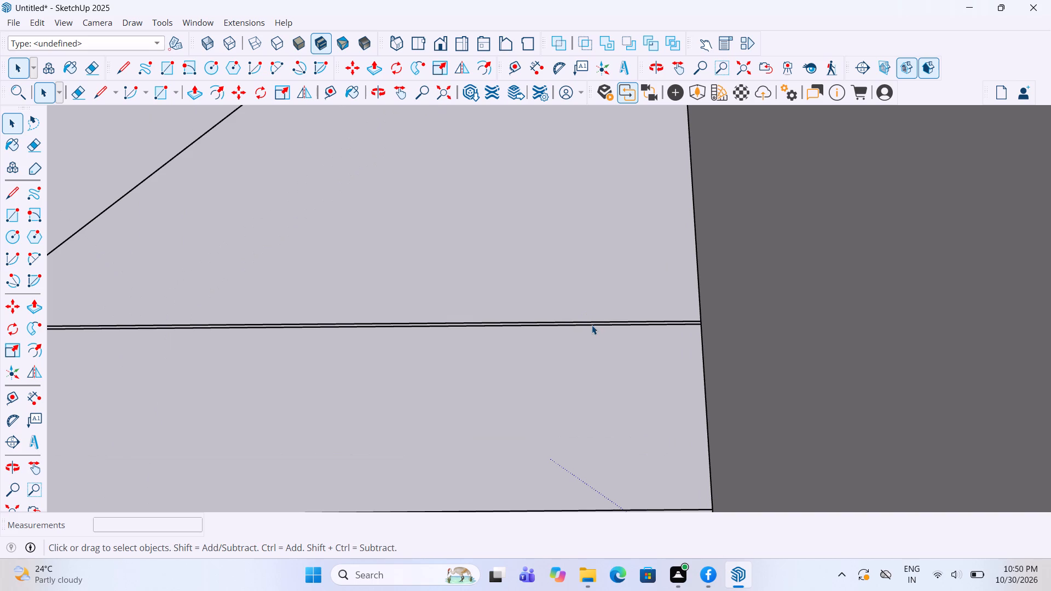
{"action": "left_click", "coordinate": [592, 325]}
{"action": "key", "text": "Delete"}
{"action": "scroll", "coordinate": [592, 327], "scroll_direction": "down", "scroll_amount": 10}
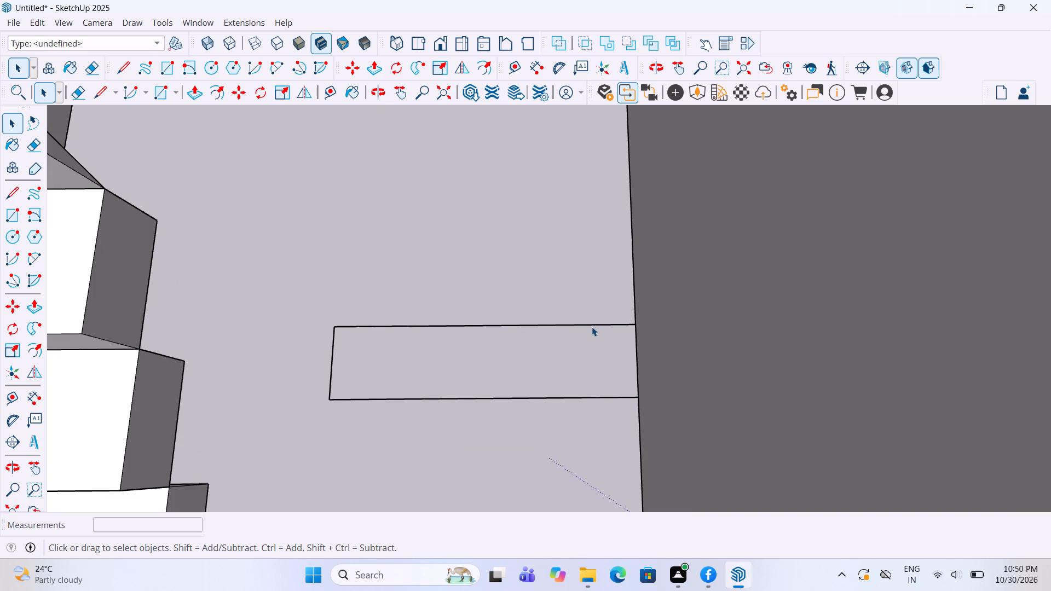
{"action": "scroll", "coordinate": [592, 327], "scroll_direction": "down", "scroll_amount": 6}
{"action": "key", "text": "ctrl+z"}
Draw a 10" by 3' 6 1/4" rectangle over the second plan tread after the winders.
{"action": "scroll", "coordinate": [581, 319], "scroll_direction": "up", "scroll_amount": 5}
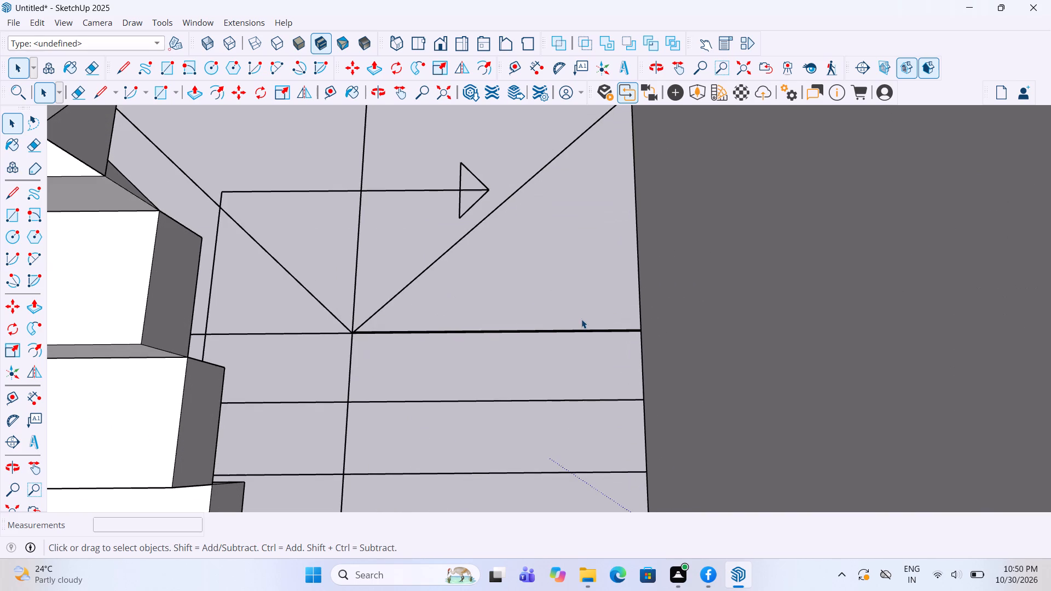
{"action": "left_click", "coordinate": [10, 212]}
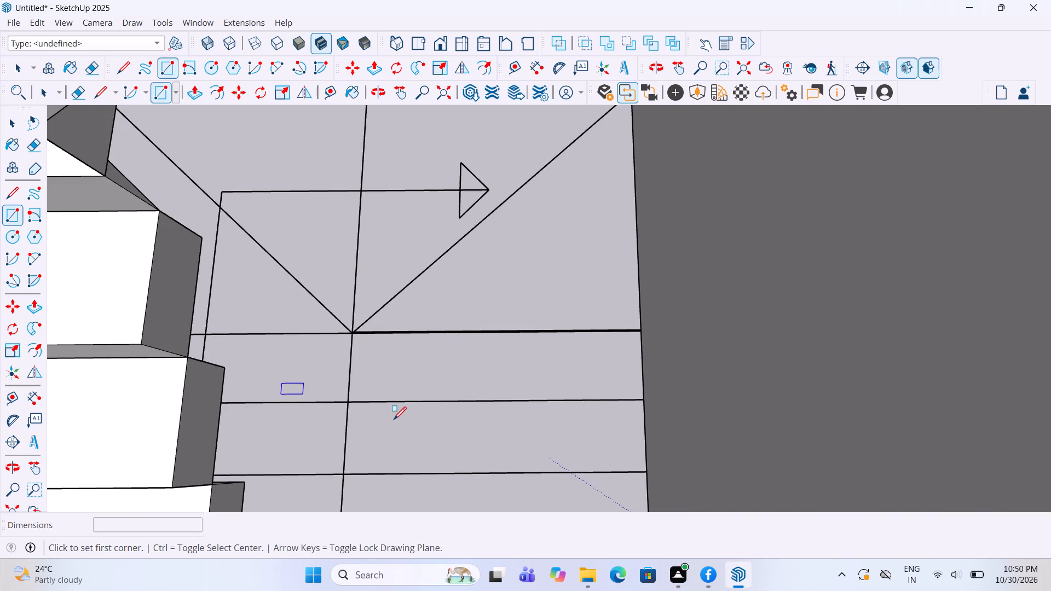
{"action": "left_click", "coordinate": [340, 478]}
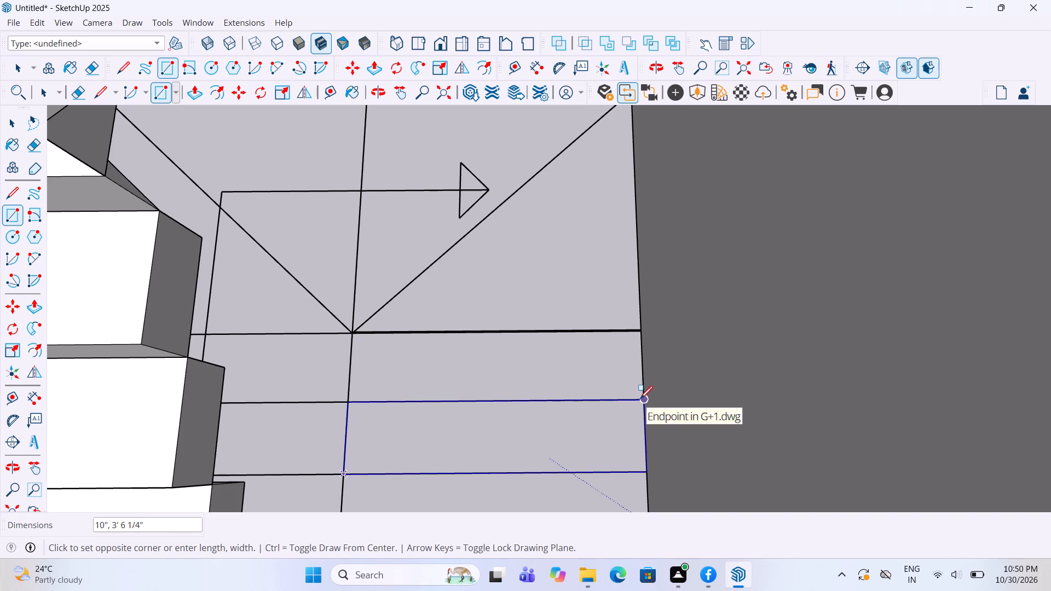
{"action": "left_click", "coordinate": [640, 400]}
{"action": "key", "text": "space"}
Delete the white face covering the first plan tread next to the winders.
{"action": "scroll", "coordinate": [536, 391], "scroll_direction": "down", "scroll_amount": 4}
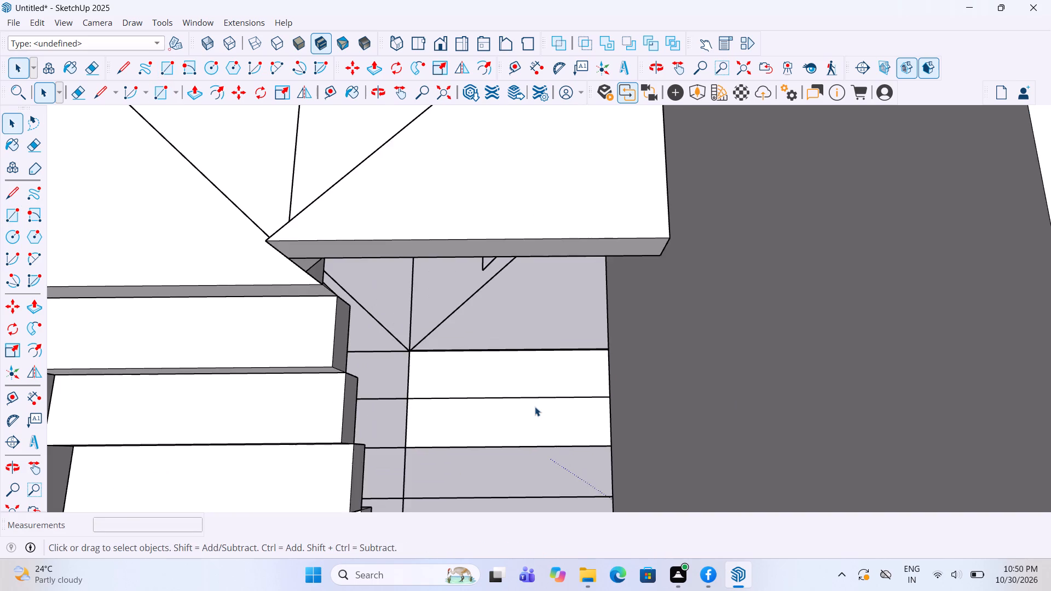
{"action": "scroll", "coordinate": [535, 407], "scroll_direction": "up", "scroll_amount": 3}
{"action": "left_click", "coordinate": [527, 376]}
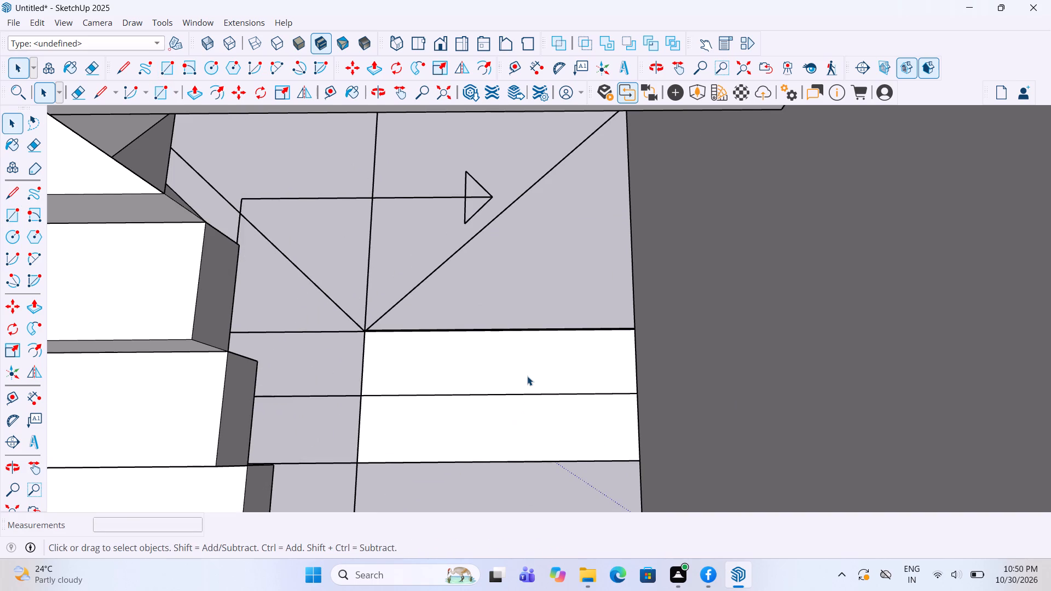
{"action": "key", "text": "Delete"}
Group the rectangular face on the second plan tread after the winders.
{"action": "scroll", "coordinate": [530, 350], "scroll_direction": "down", "scroll_amount": 3}
{"action": "scroll", "coordinate": [522, 393], "scroll_direction": "up", "scroll_amount": 2}
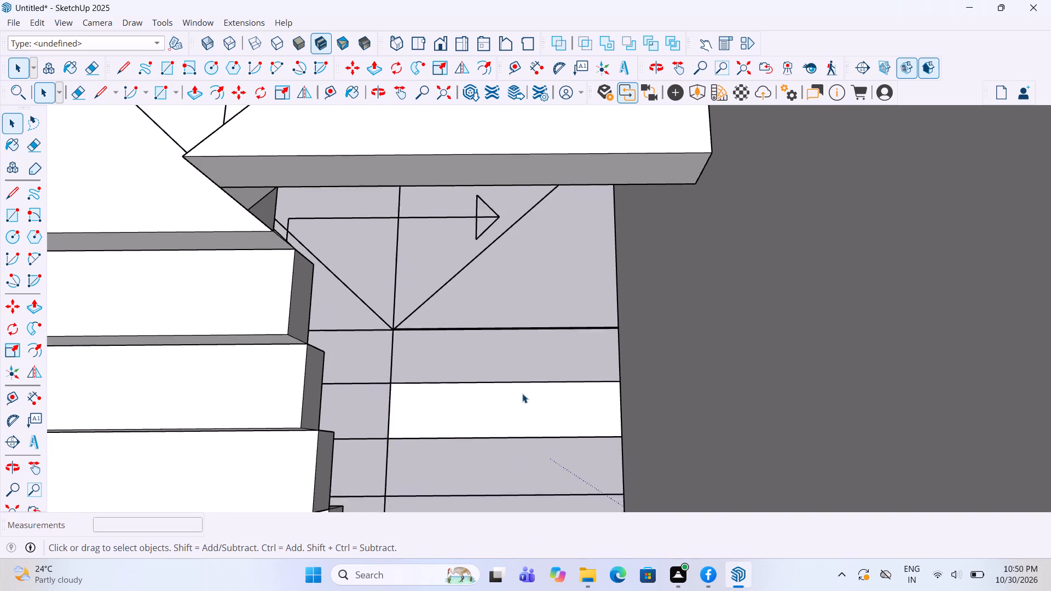
{"action": "left_click", "coordinate": [515, 401]}
{"action": "right_click", "coordinate": [515, 402]}
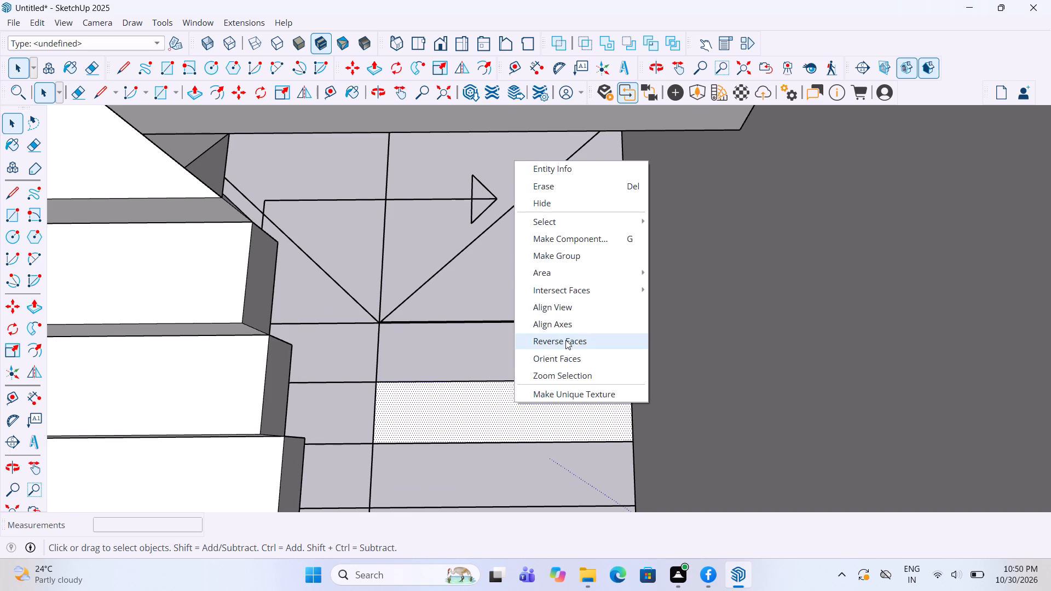
{"action": "left_click", "coordinate": [587, 254]}
Push/pull the rectangular tread's face up 6" inside its group.
{"action": "triple_click", "coordinate": [504, 405]}
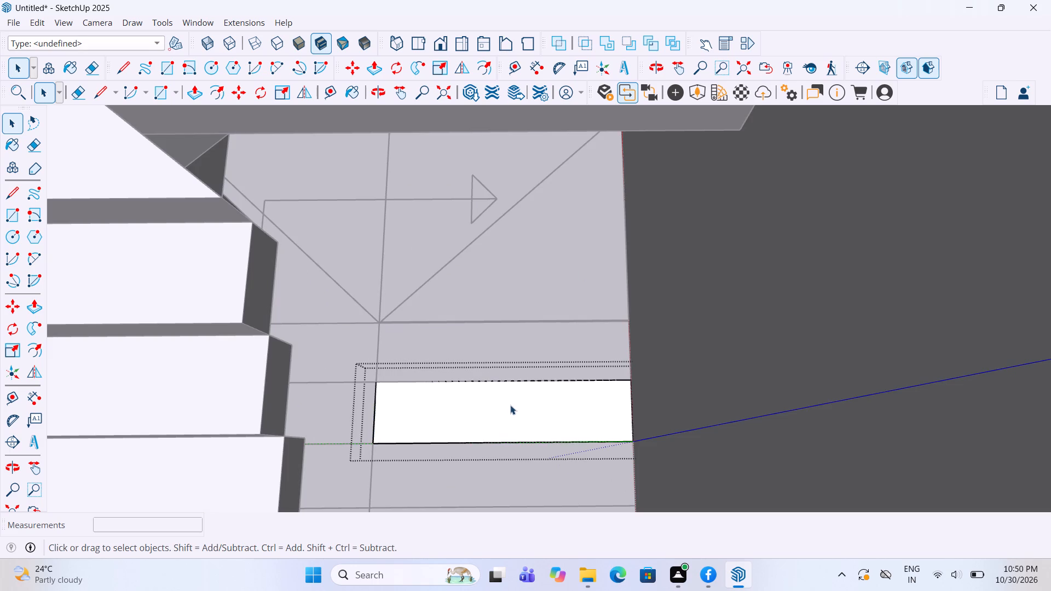
{"action": "key", "text": "p"}
{"action": "left_click", "coordinate": [519, 405]}
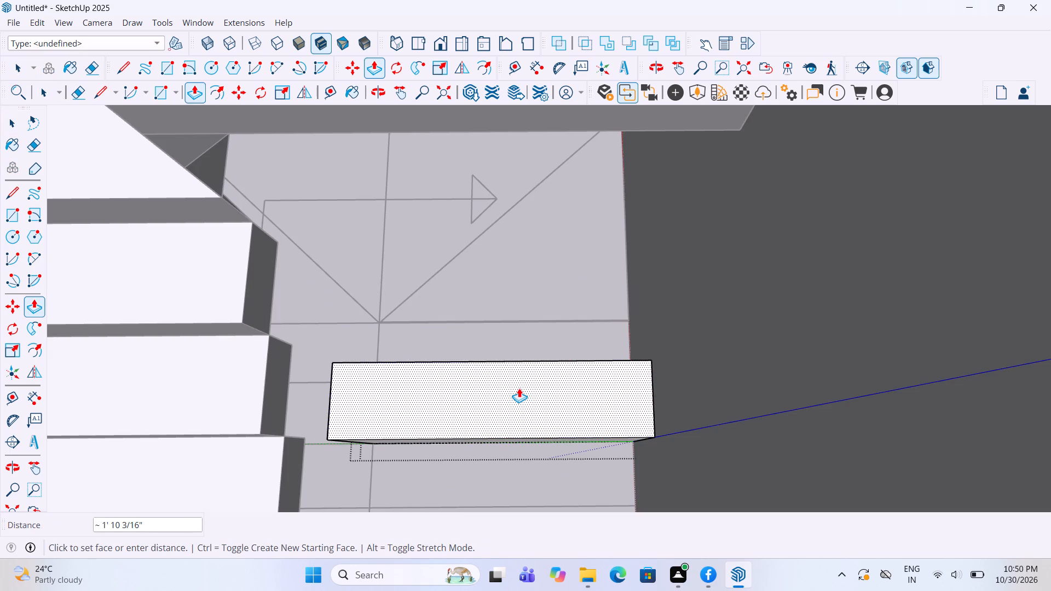
{"action": "type", "text": "6\""}
{"action": "key", "text": "Return"}
{"action": "key", "text": "space"}
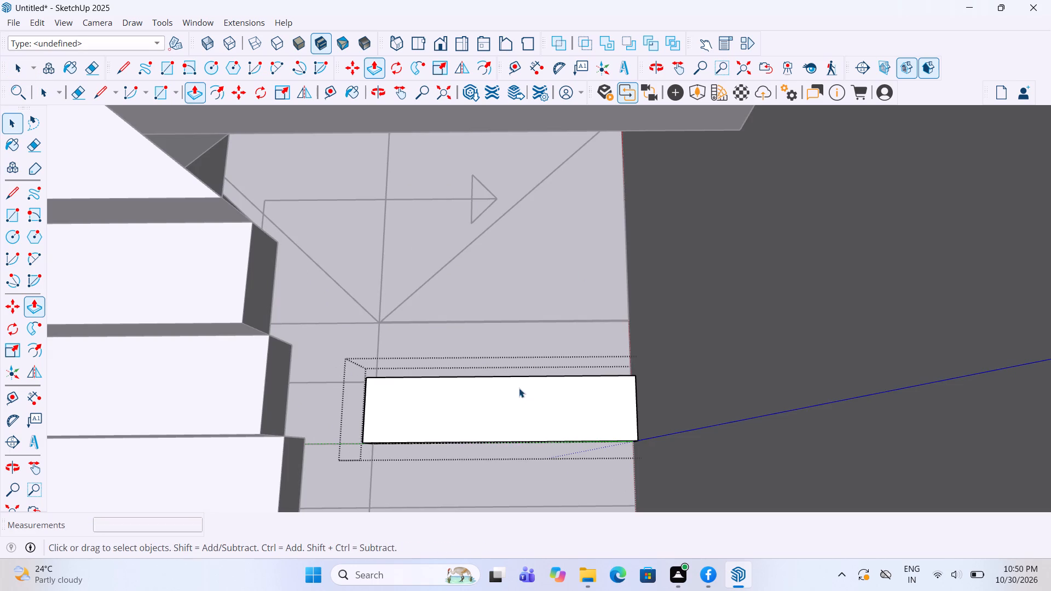
{"action": "left_click", "coordinate": [525, 461]}
Move the 6" tread group by its bottom inner back corner about 6' onto the top inner corner of the uppermost winder.
{"action": "scroll", "coordinate": [545, 340], "scroll_direction": "down", "scroll_amount": 4}
{"action": "middle_click_drag", "start_coordinate": [542, 340], "coordinate": [565, 304]}
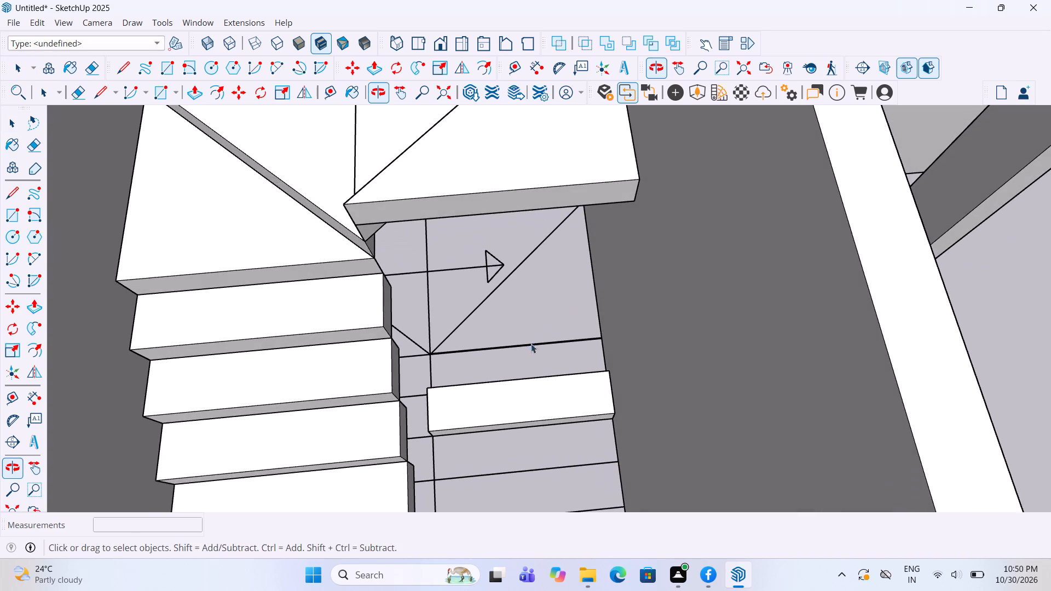
{"action": "middle_click_drag", "start_coordinate": [477, 408], "coordinate": [483, 362]}
{"action": "left_click", "coordinate": [441, 448]}
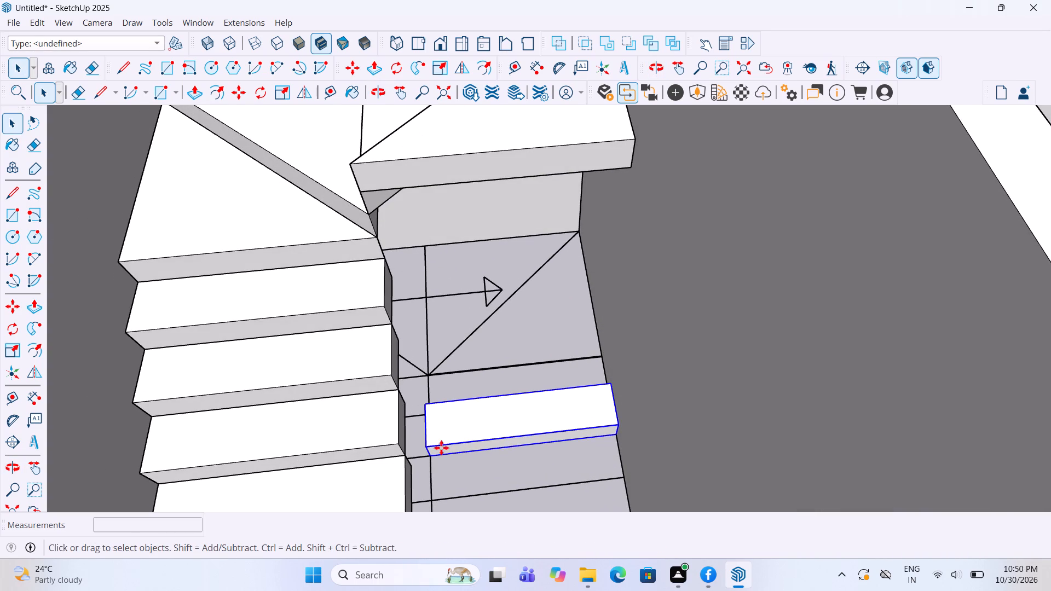
{"action": "key", "text": "m"}
{"action": "scroll", "coordinate": [414, 479], "scroll_direction": "up", "scroll_amount": 4}
{"action": "middle_click_drag", "start_coordinate": [442, 448], "coordinate": [524, 460]}
{"action": "scroll", "coordinate": [495, 444], "scroll_direction": "up", "scroll_amount": 1}
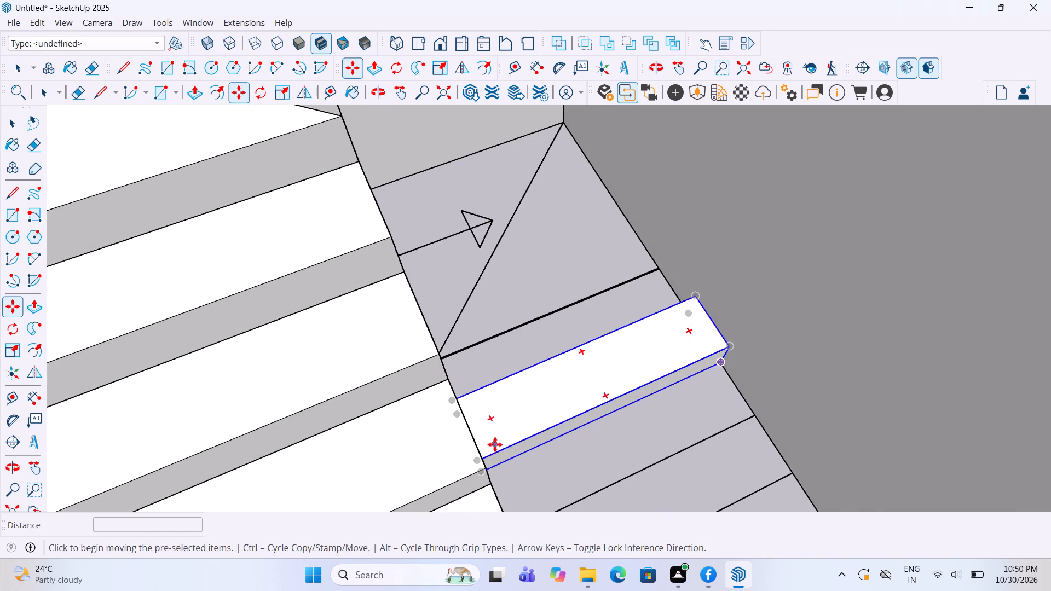
{"action": "scroll", "coordinate": [495, 444], "scroll_direction": "up", "scroll_amount": 3}
{"action": "middle_click_drag", "start_coordinate": [486, 438], "coordinate": [473, 430]}
{"action": "scroll", "coordinate": [442, 407], "scroll_direction": "up", "scroll_amount": 10}
{"action": "middle_click_drag", "start_coordinate": [437, 405], "coordinate": [467, 393]}
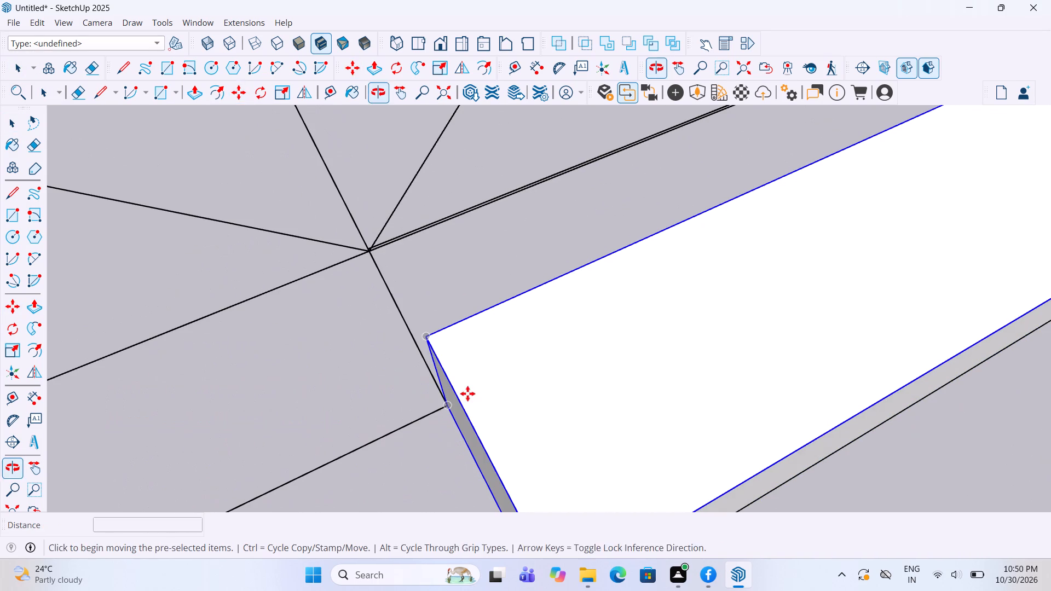
{"action": "left_click", "coordinate": [444, 410]}
{"action": "scroll", "coordinate": [350, 415], "scroll_direction": "down", "scroll_amount": 13}
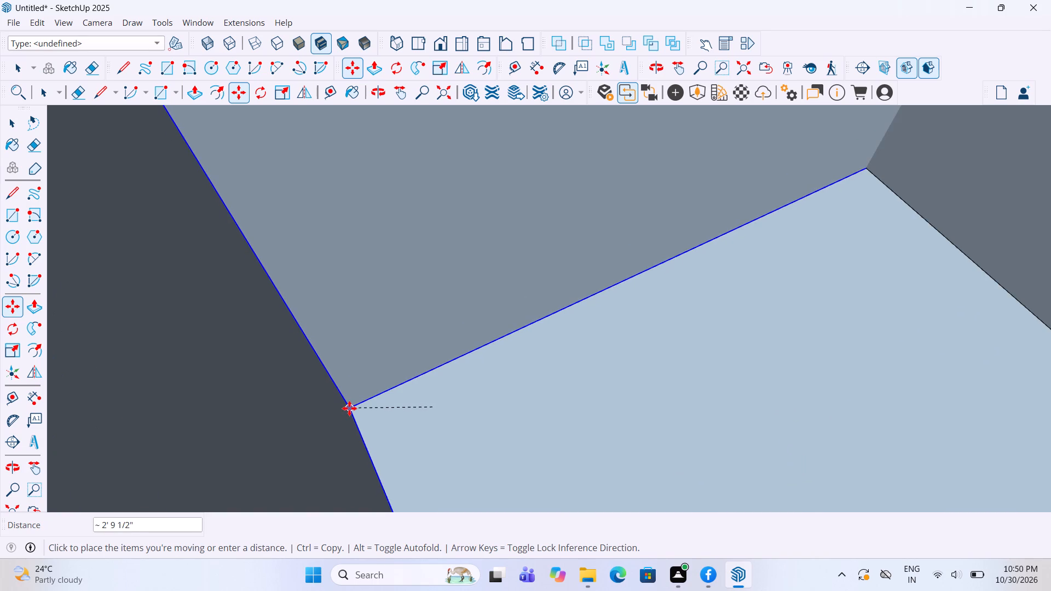
{"action": "scroll", "coordinate": [349, 408], "scroll_direction": "down", "scroll_amount": 20}
{"action": "scroll", "coordinate": [349, 408], "scroll_direction": "down", "scroll_amount": 4}
{"action": "scroll", "coordinate": [412, 368], "scroll_direction": "down", "scroll_amount": 5}
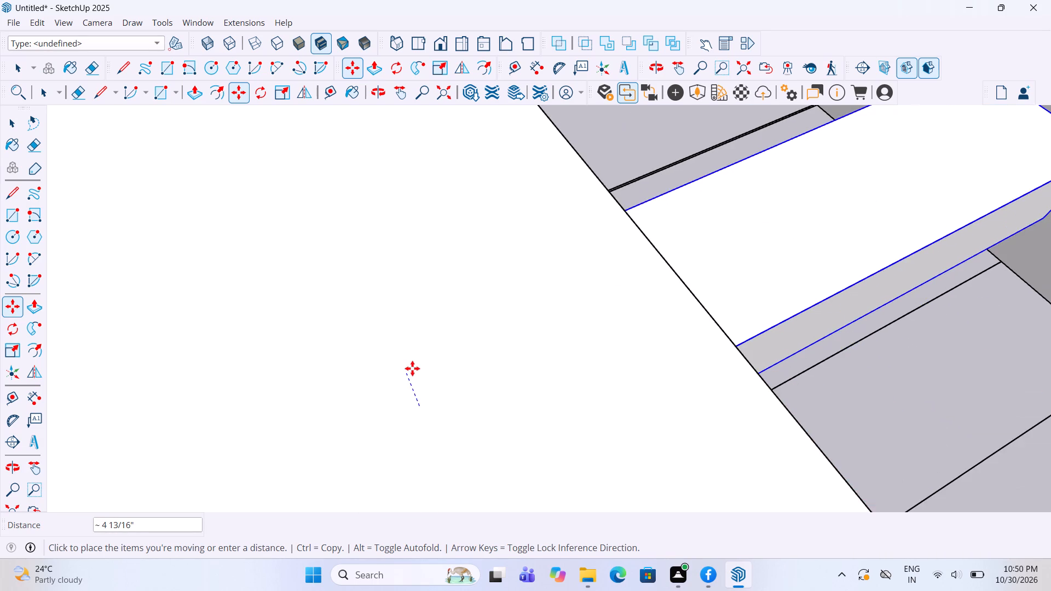
{"action": "scroll", "coordinate": [412, 368], "scroll_direction": "down", "scroll_amount": 15}
{"action": "scroll", "coordinate": [412, 368], "scroll_direction": "down", "scroll_amount": 7}
{"action": "scroll", "coordinate": [497, 305], "scroll_direction": "down", "scroll_amount": 10}
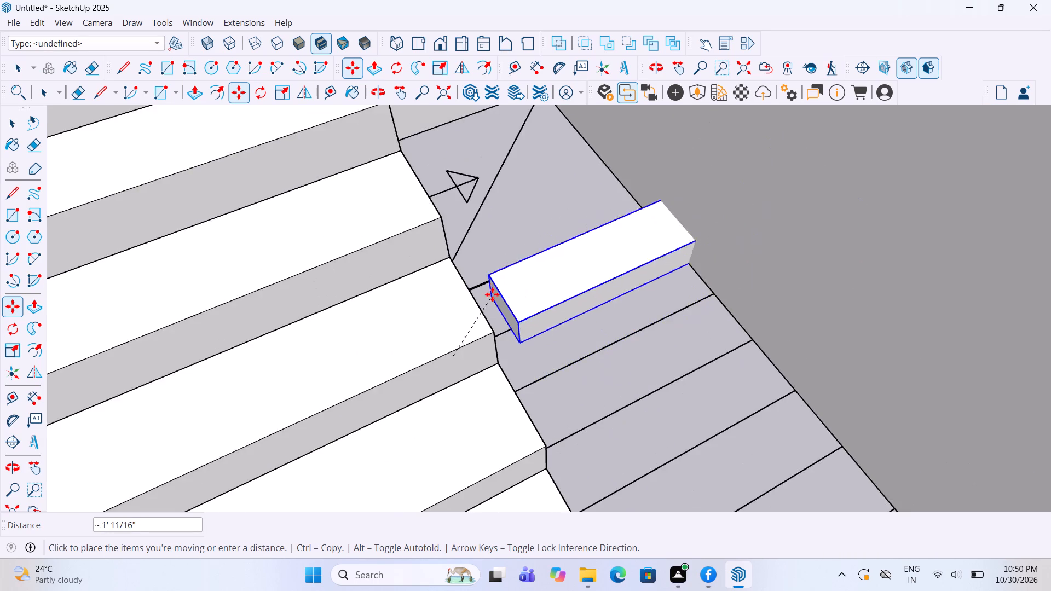
{"action": "scroll", "coordinate": [492, 294], "scroll_direction": "down", "scroll_amount": 13}
{"action": "scroll", "coordinate": [460, 166], "scroll_direction": "up", "scroll_amount": 5}
{"action": "scroll", "coordinate": [469, 229], "scroll_direction": "up", "scroll_amount": 6}
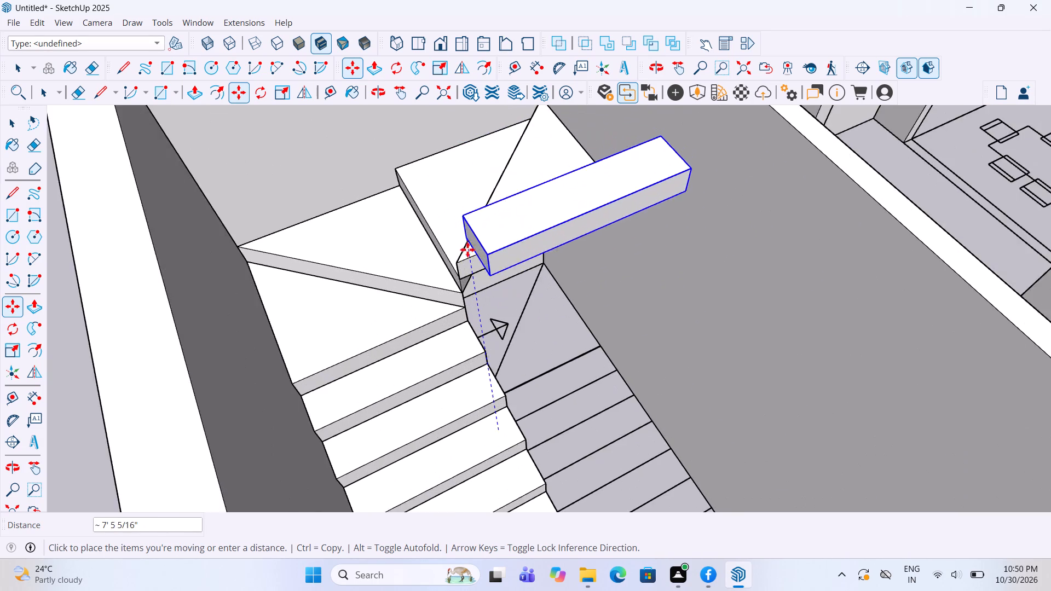
{"action": "scroll", "coordinate": [467, 250], "scroll_direction": "up", "scroll_amount": 9}
{"action": "left_click", "coordinate": [443, 277]}
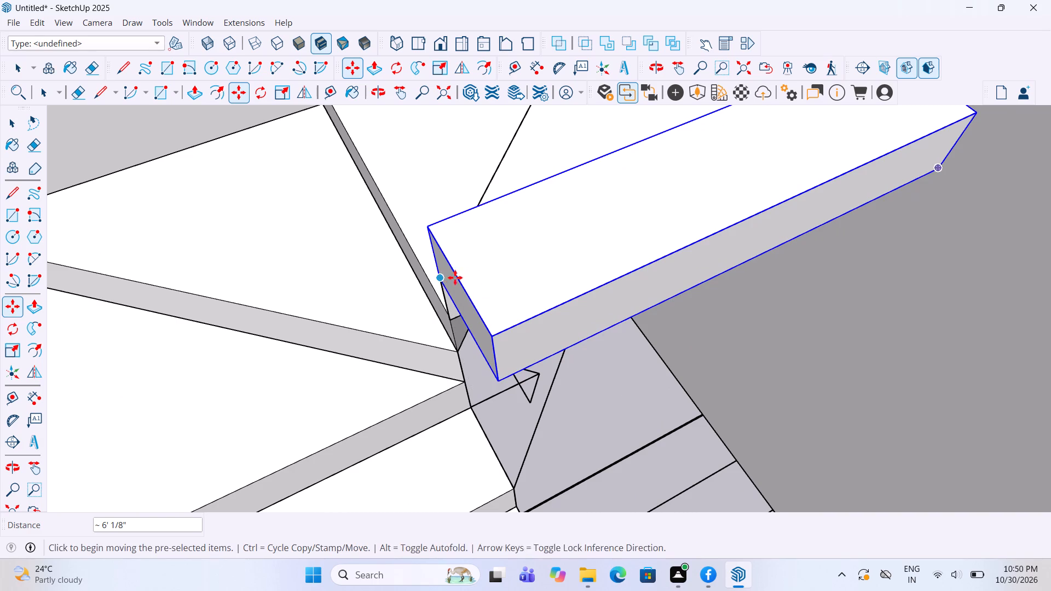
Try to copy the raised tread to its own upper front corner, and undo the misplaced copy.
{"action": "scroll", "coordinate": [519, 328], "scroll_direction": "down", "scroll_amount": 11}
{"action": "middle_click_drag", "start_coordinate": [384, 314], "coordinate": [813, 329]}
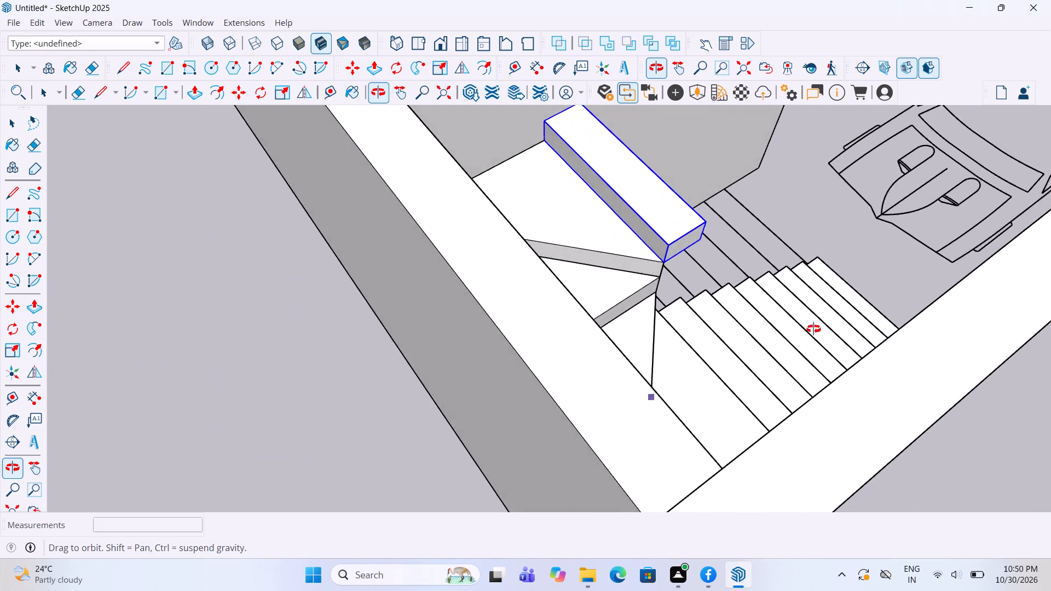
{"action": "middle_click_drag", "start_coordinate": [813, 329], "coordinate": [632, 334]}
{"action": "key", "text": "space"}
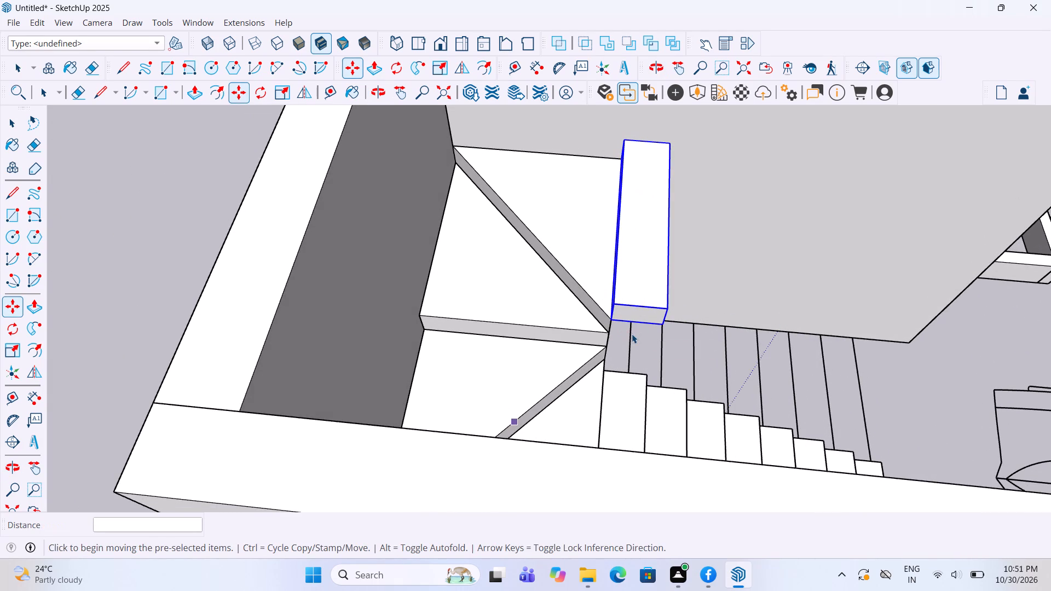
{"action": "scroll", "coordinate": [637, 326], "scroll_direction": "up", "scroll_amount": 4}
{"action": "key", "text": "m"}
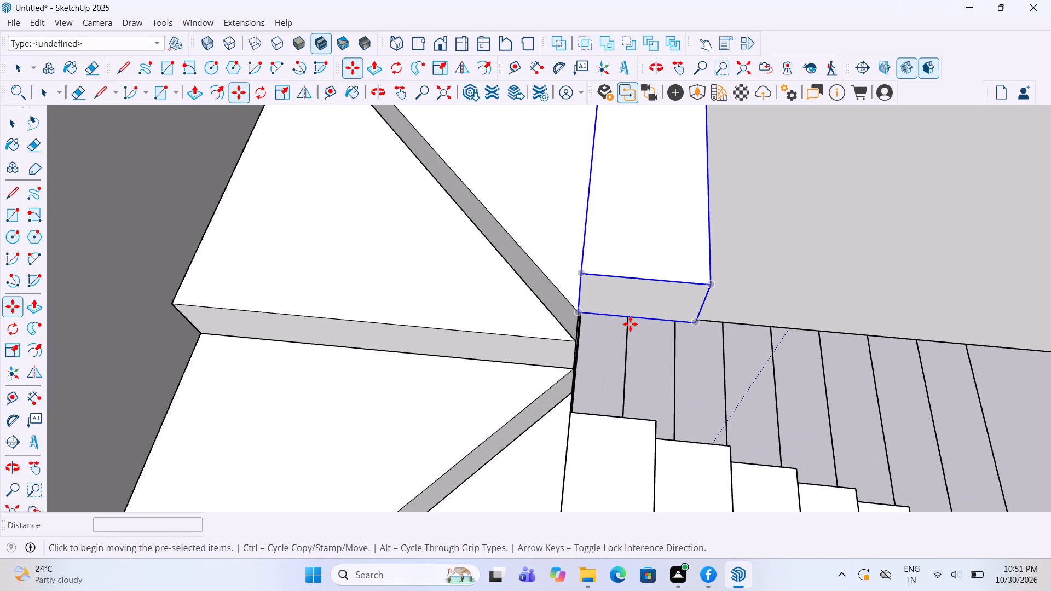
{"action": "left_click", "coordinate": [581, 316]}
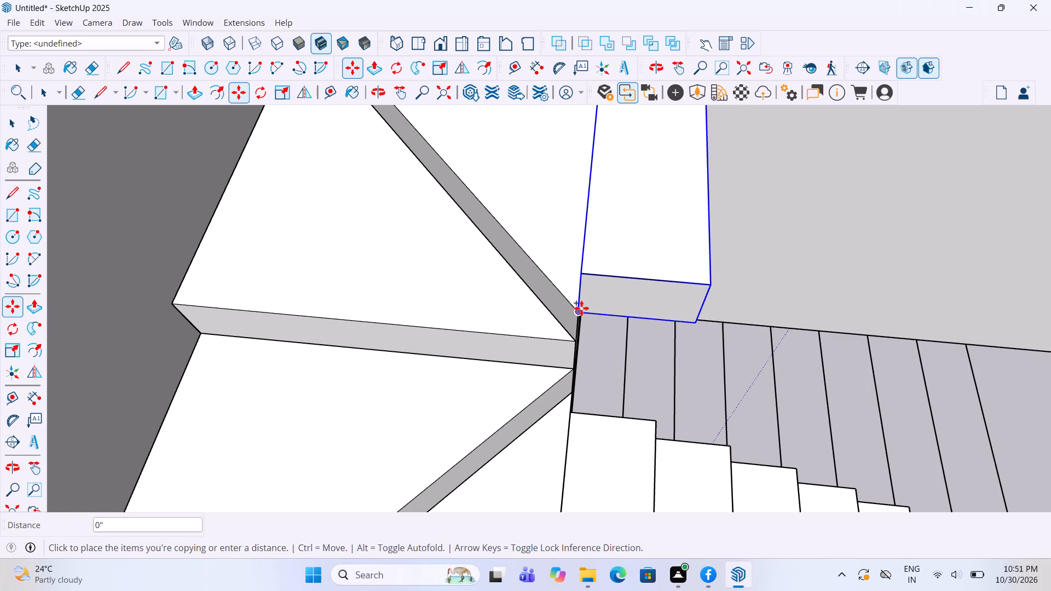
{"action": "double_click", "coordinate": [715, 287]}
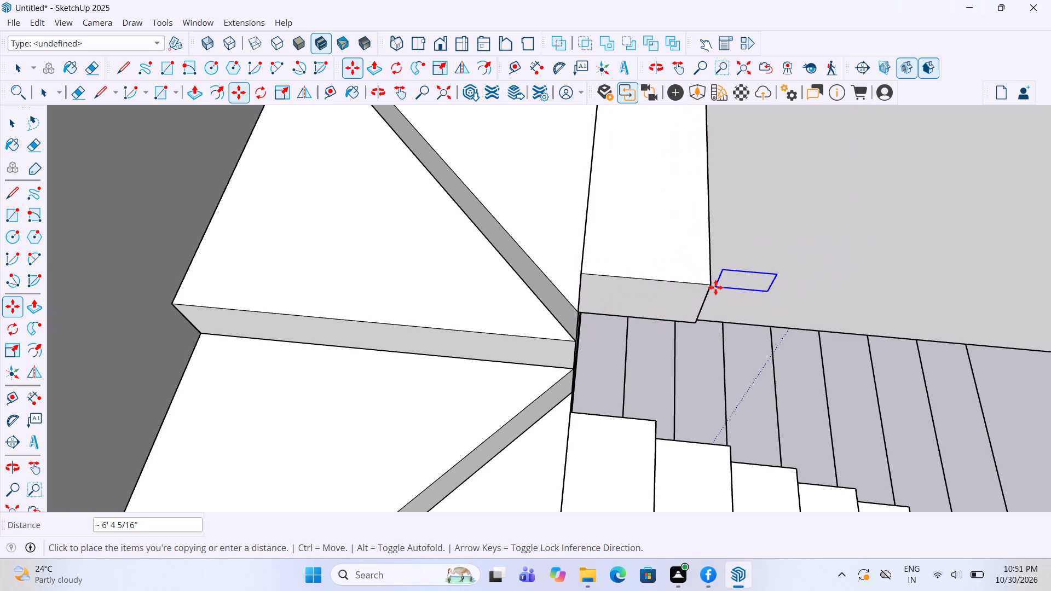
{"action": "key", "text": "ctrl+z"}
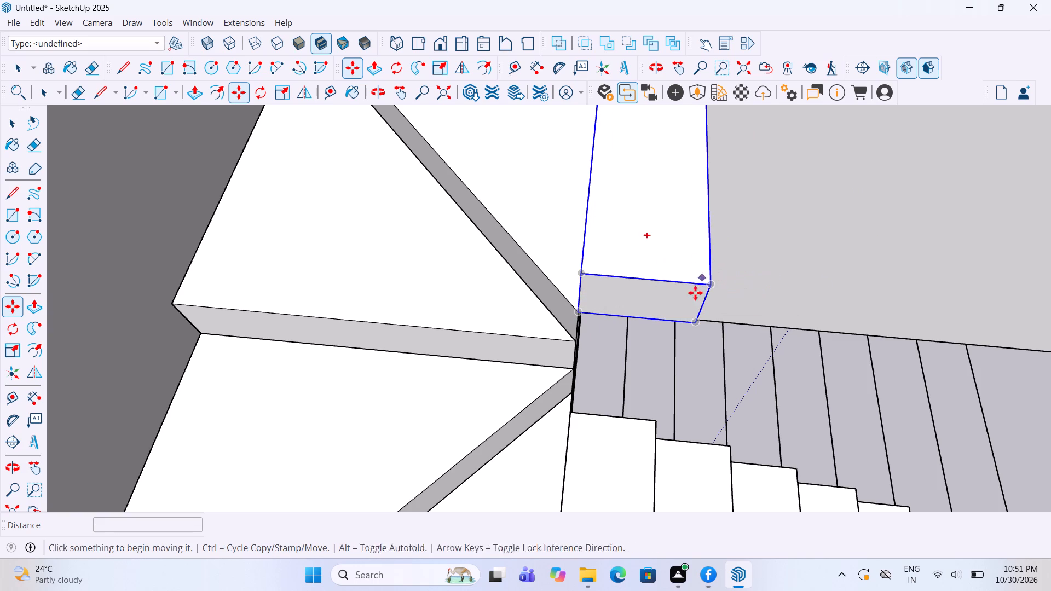
Copy the raised tread about 11 11/16" from its bottom back corner to its top front corner, making the flight's second tread.
{"action": "key", "text": "m"}
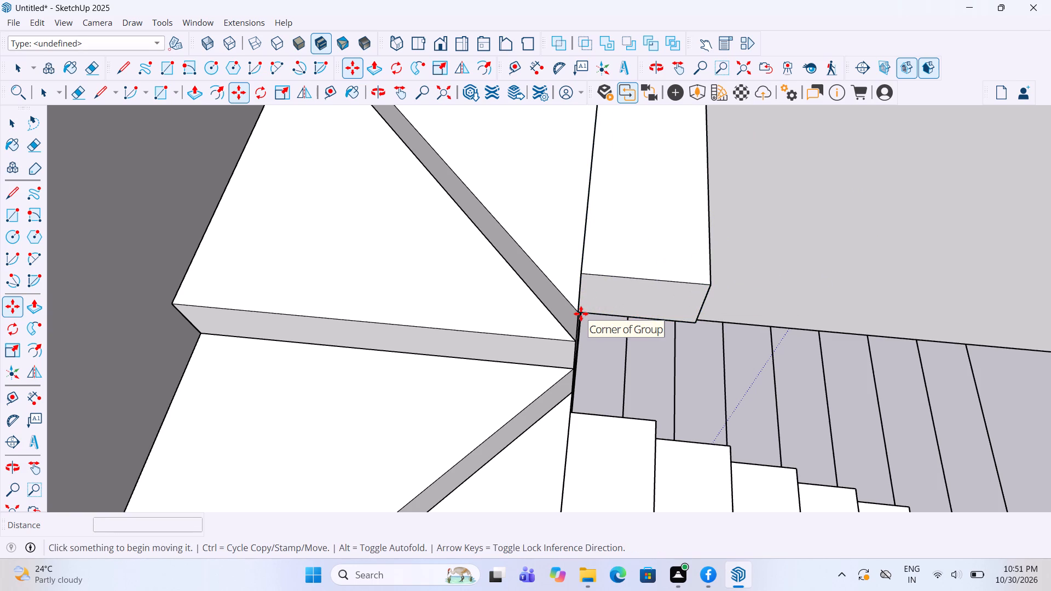
{"action": "left_click", "coordinate": [581, 314], "text": "ctrl"}
{"action": "left_click", "coordinate": [709, 285]}
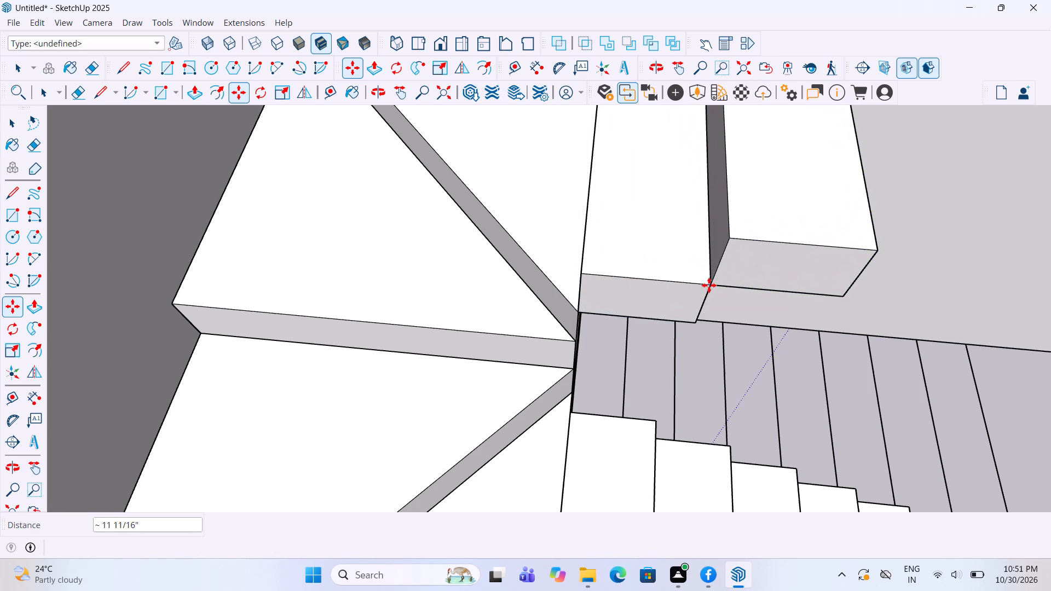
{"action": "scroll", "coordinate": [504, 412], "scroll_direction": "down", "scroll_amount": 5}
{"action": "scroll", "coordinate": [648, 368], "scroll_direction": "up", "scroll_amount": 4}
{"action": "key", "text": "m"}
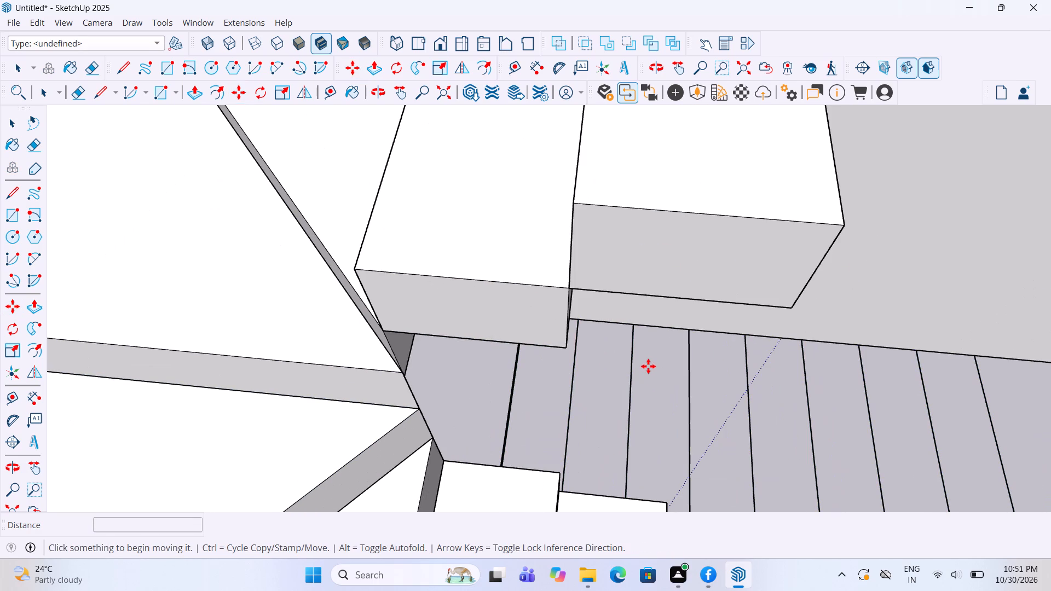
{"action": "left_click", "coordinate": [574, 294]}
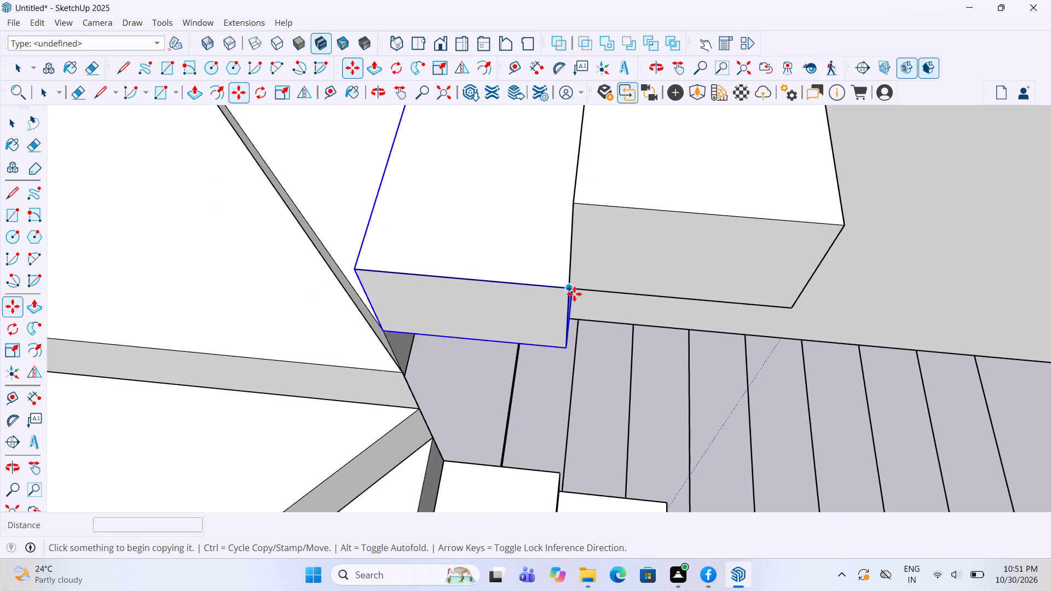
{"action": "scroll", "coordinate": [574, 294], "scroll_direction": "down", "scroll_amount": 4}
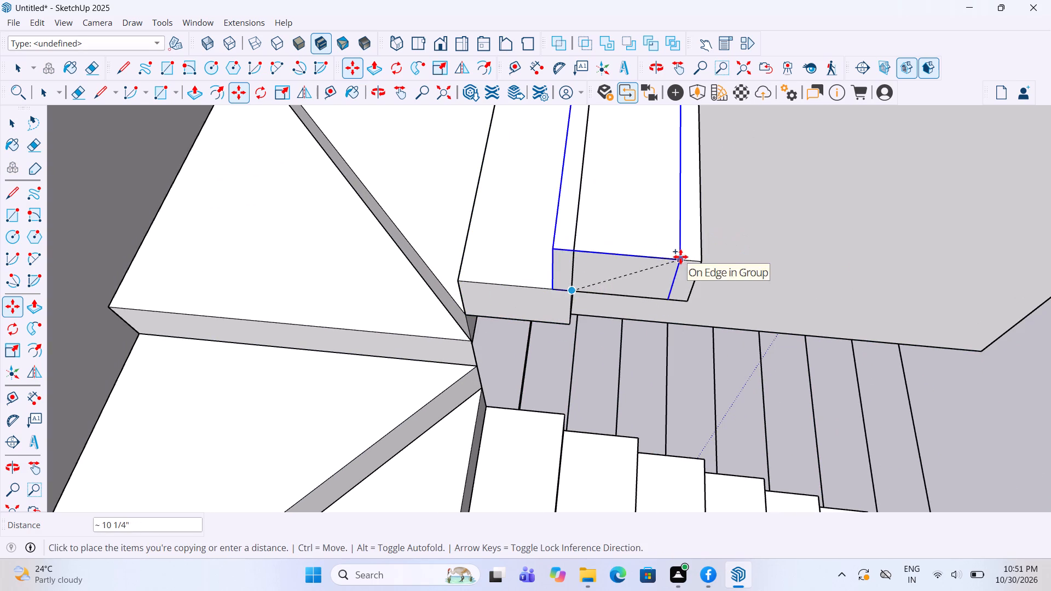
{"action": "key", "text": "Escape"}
Copy the second raised tread from its bottom back corner to its top front corner as the flight's third tread.
{"action": "key", "text": "m"}
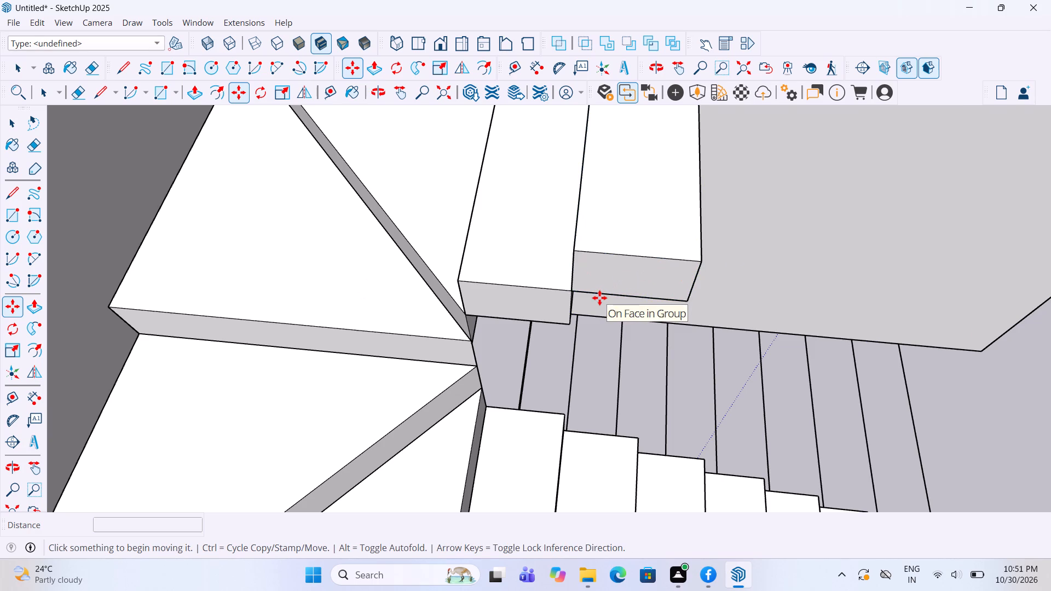
{"action": "left_click", "coordinate": [574, 293]}
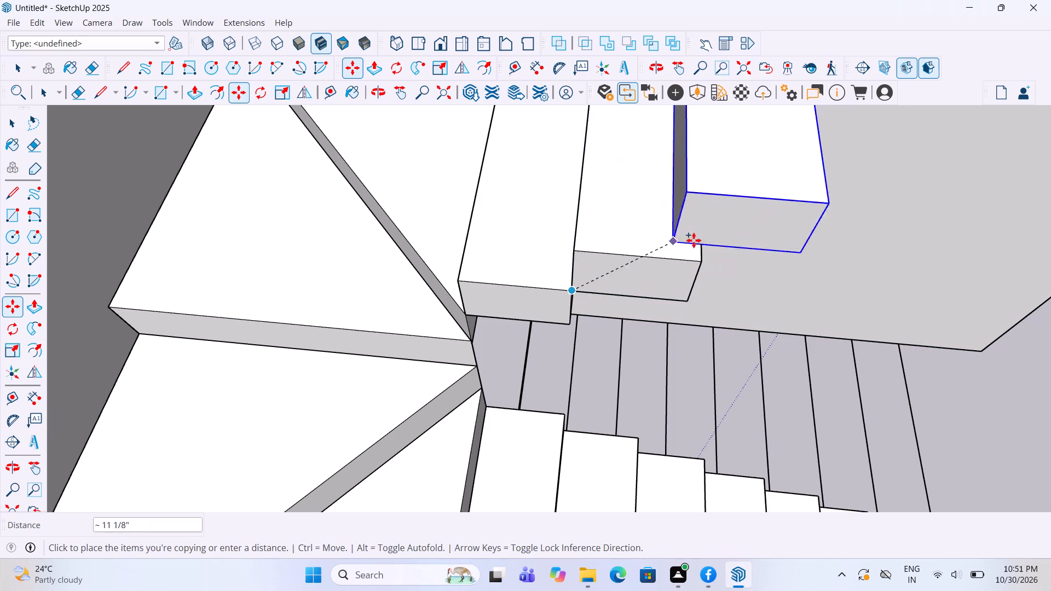
{"action": "left_click", "coordinate": [704, 263]}
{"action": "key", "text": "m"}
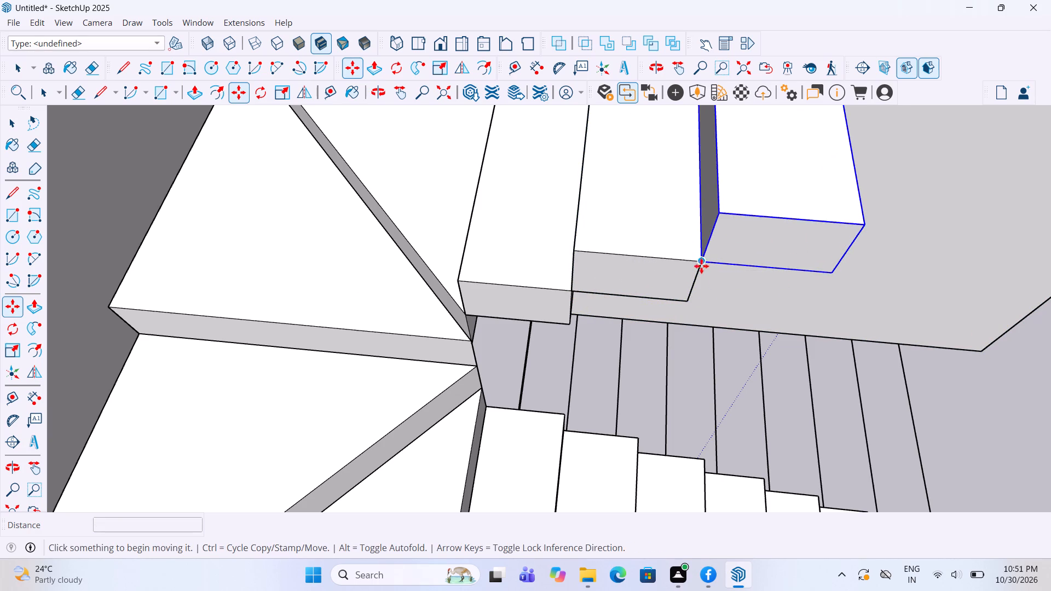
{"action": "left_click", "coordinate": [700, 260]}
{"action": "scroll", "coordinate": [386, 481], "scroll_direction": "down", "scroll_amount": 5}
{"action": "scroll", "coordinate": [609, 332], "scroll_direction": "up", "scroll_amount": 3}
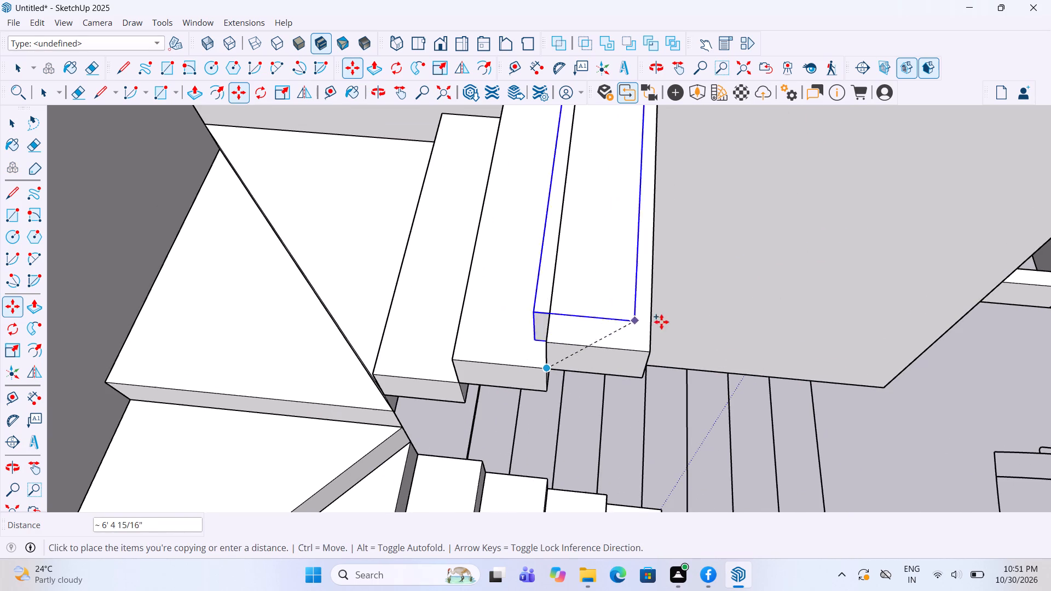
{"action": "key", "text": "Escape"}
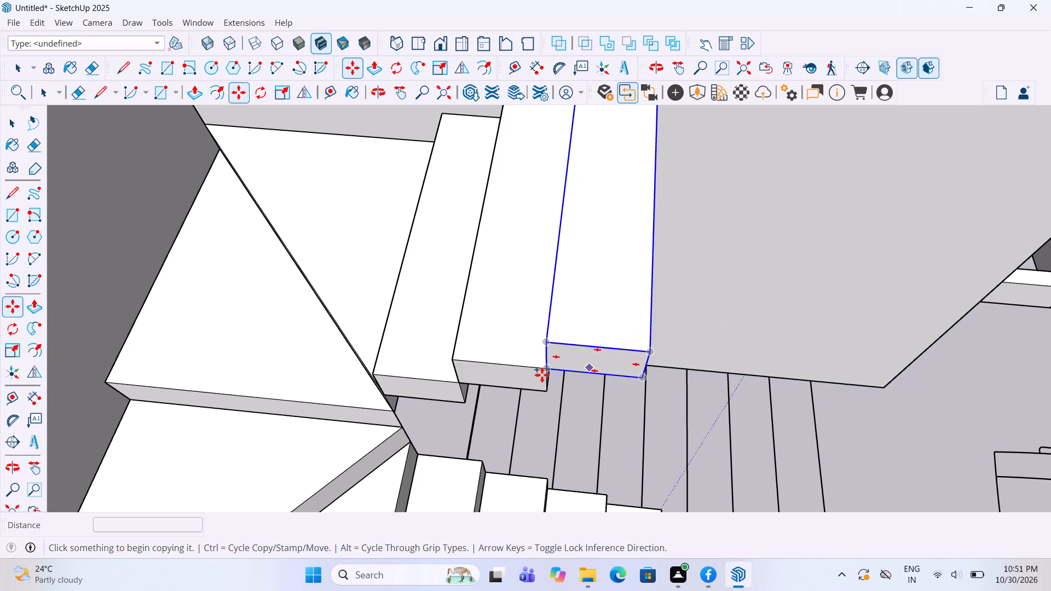
Copy the third raised tread corner to corner, about 11 11/16" each time, to add the flight's fourth and fifth treads.
{"action": "key", "text": "space"}
{"action": "left_click", "coordinate": [586, 354]}
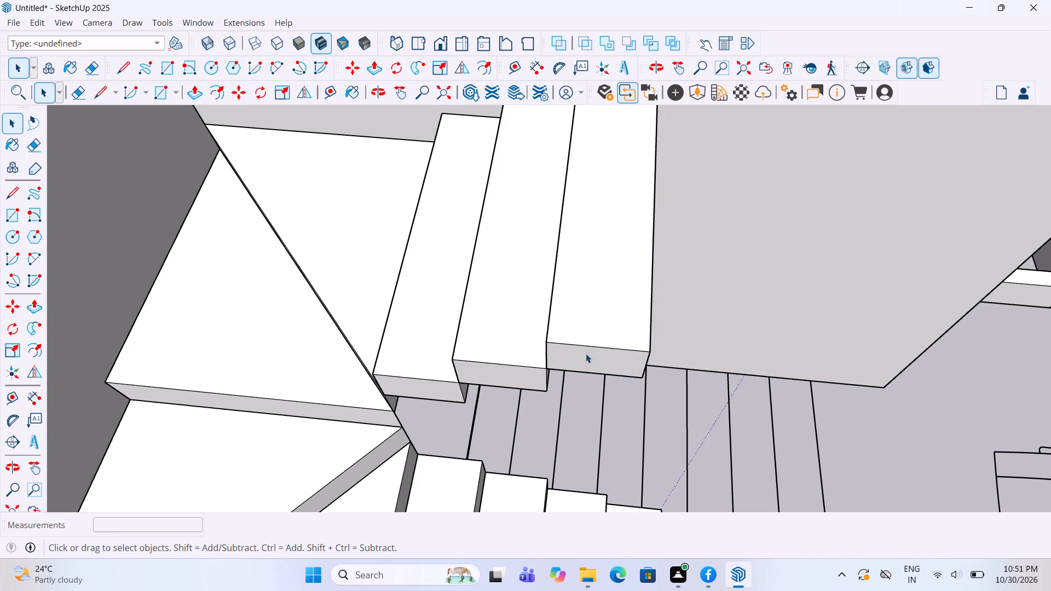
{"action": "key", "text": "m"}
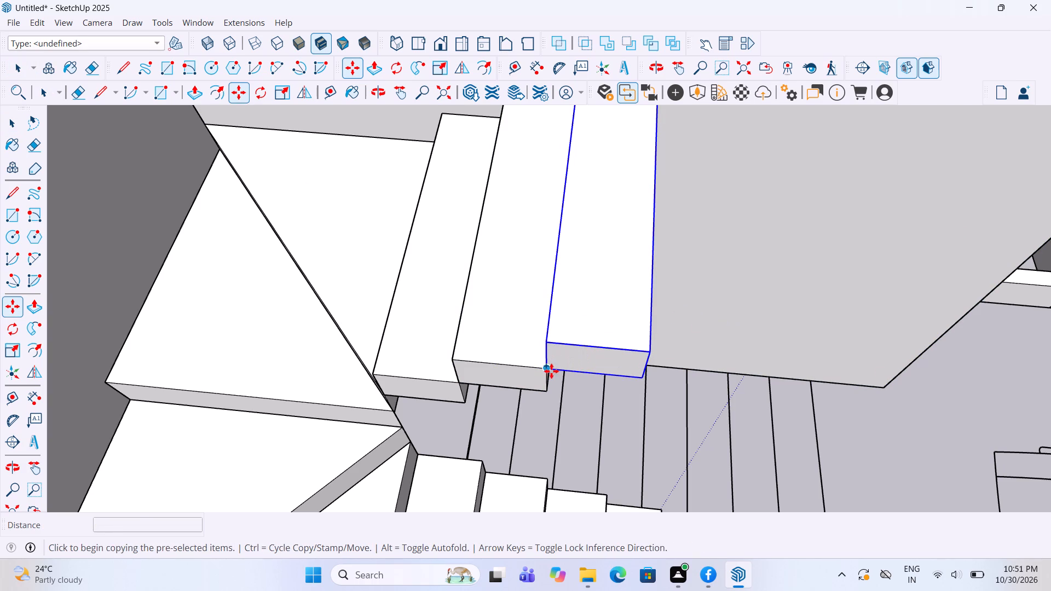
{"action": "left_click", "coordinate": [550, 370]}
{"action": "left_click", "coordinate": [646, 350]}
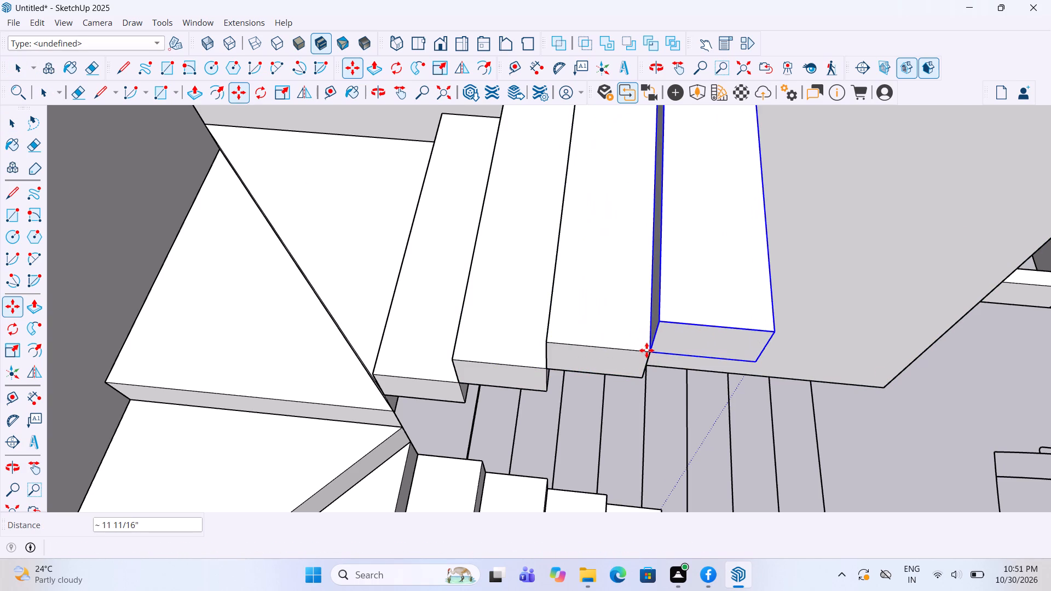
{"action": "key", "text": "m"}
{"action": "left_click", "coordinate": [646, 354]}
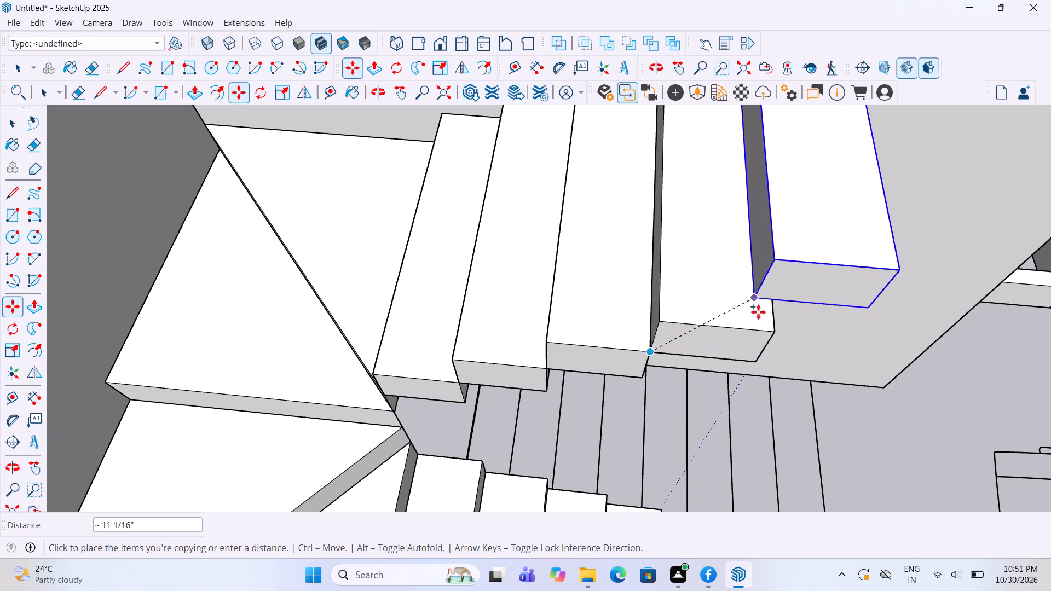
{"action": "left_click", "coordinate": [772, 336]}
Copy the fifth tread upward corner to corner, about 11 11/16" each time, to add the sixth and seventh treads, and deselect.
{"action": "scroll", "coordinate": [474, 413], "scroll_direction": "down", "scroll_amount": 9}
{"action": "scroll", "coordinate": [521, 402], "scroll_direction": "up", "scroll_amount": 3}
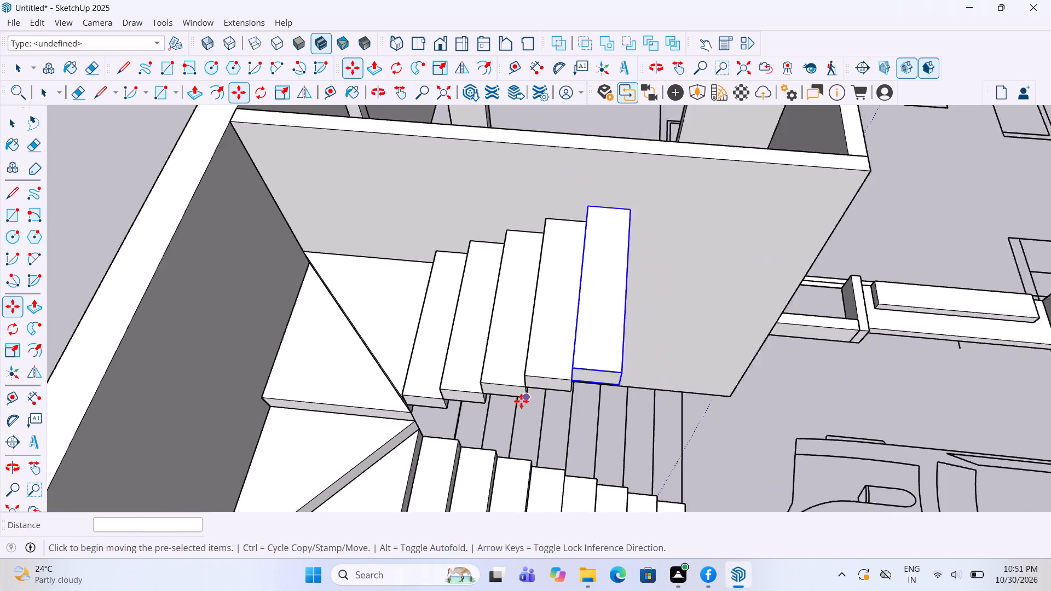
{"action": "scroll", "coordinate": [521, 401], "scroll_direction": "up", "scroll_amount": 1}
{"action": "key", "text": "m"}
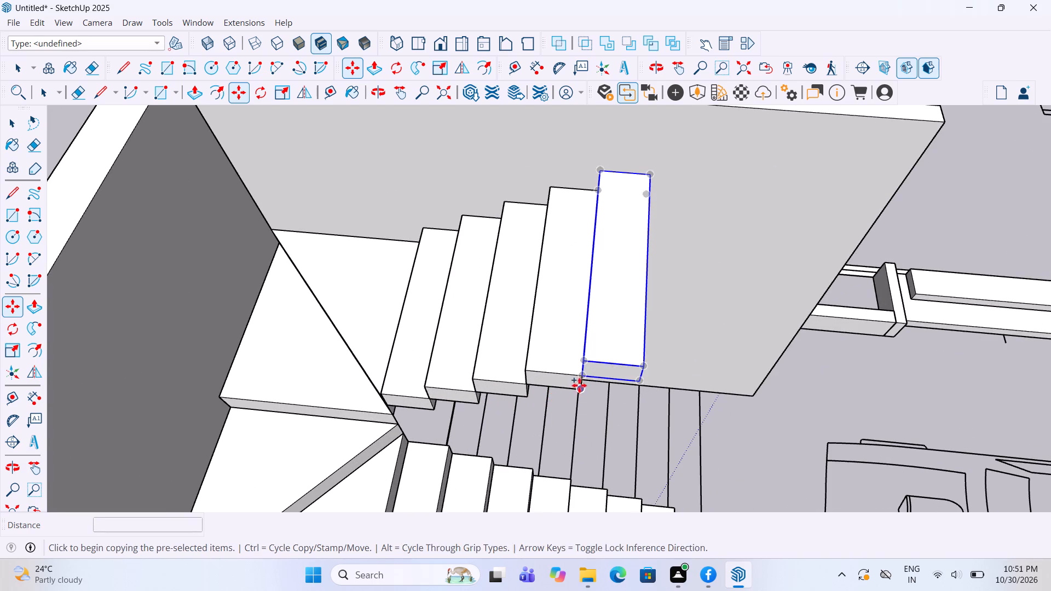
{"action": "left_click", "coordinate": [580, 380]}
{"action": "left_click", "coordinate": [646, 366]}
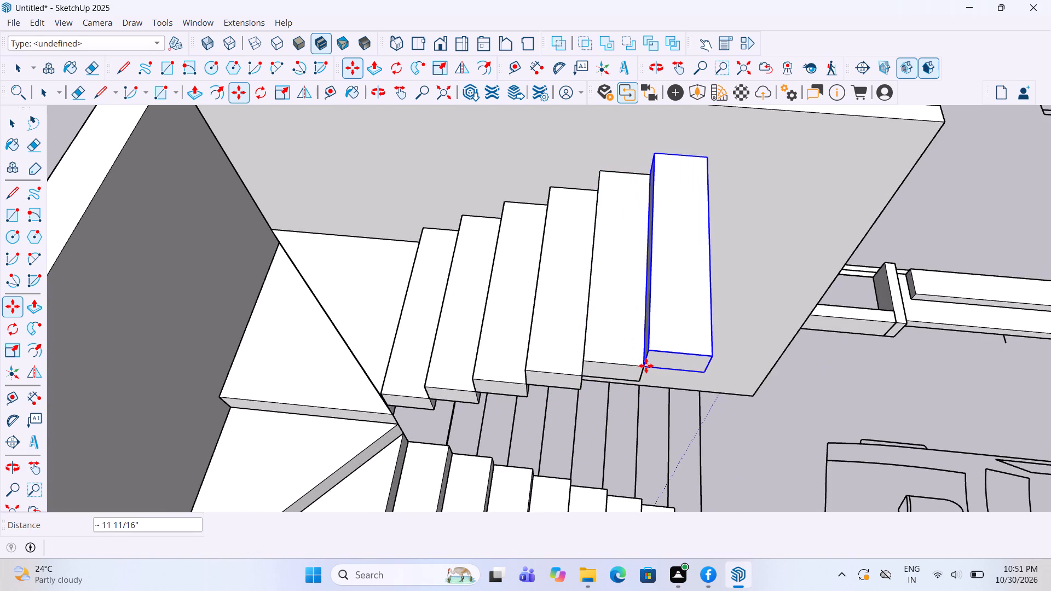
{"action": "key", "text": "m"}
{"action": "left_click", "coordinate": [647, 367]}
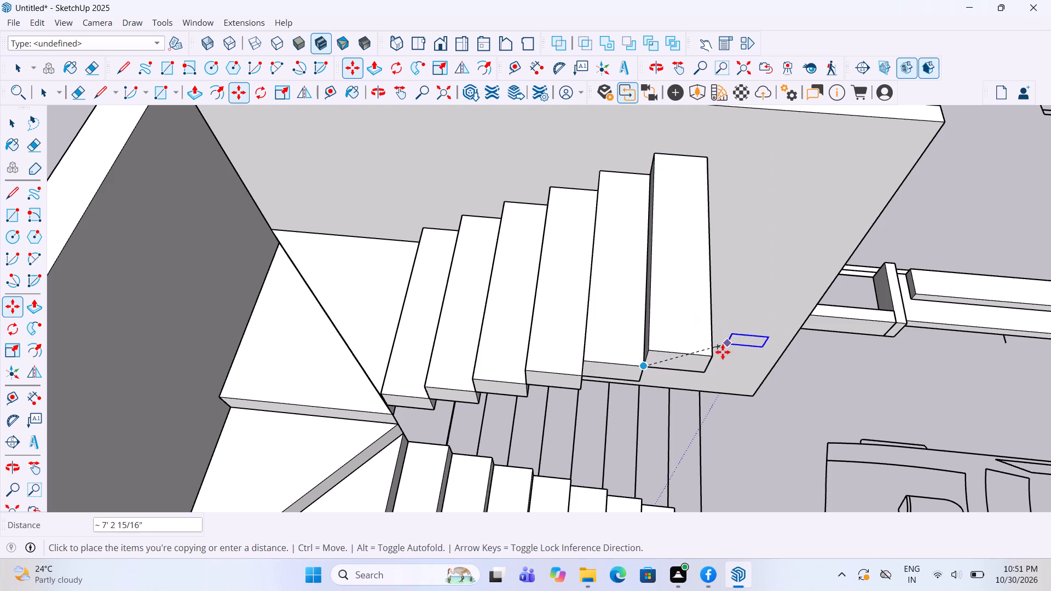
{"action": "left_click", "coordinate": [713, 358]}
{"action": "key", "text": "space"}
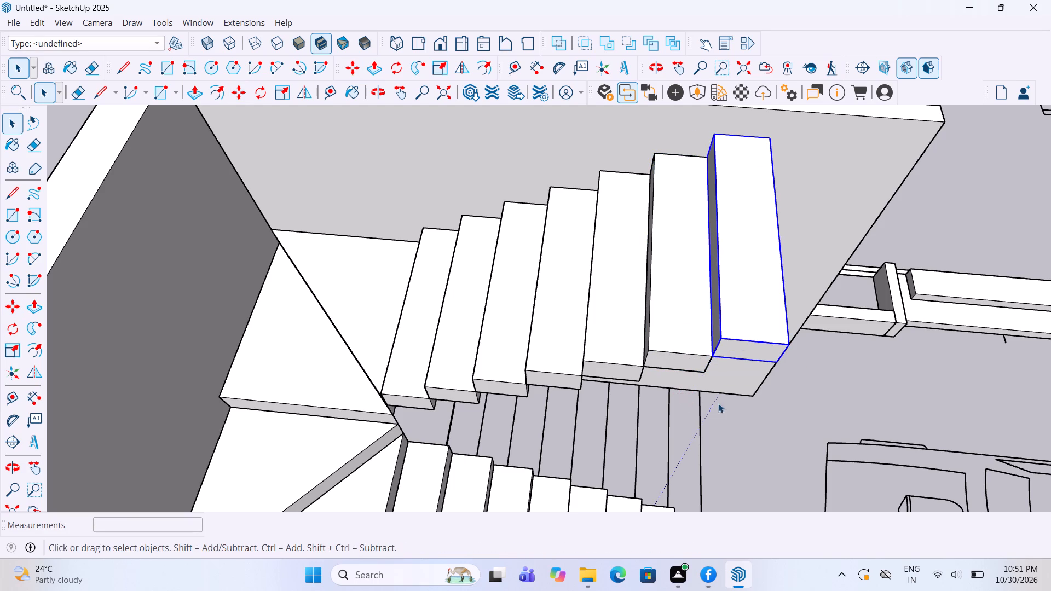
{"action": "left_click", "coordinate": [719, 403]}
{"action": "scroll", "coordinate": [517, 302], "scroll_direction": "down", "scroll_amount": 5}
{"action": "middle_click_drag", "start_coordinate": [527, 309], "coordinate": [434, 274]}
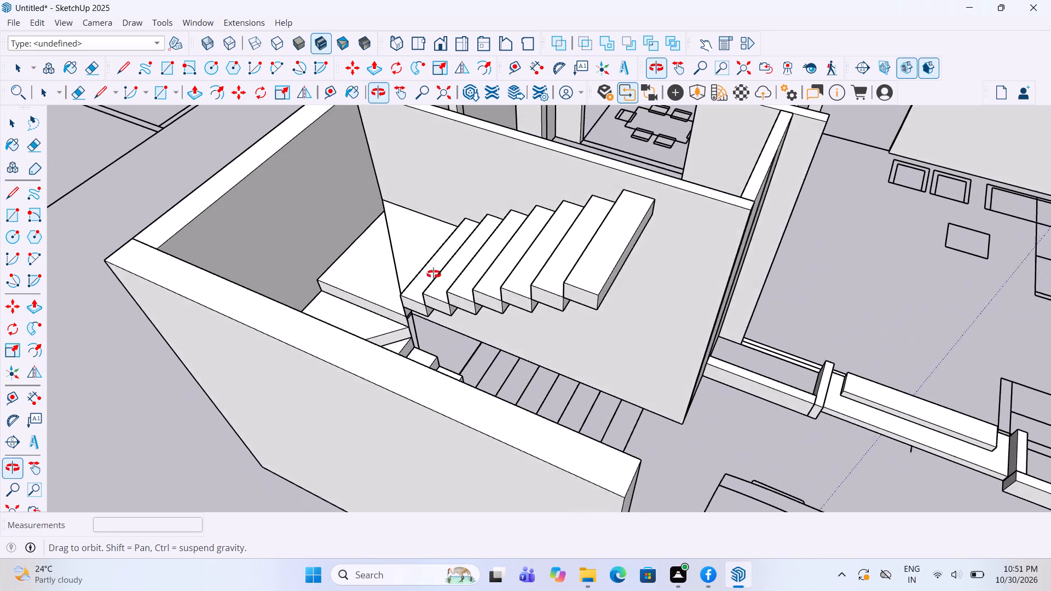
Copy the seventh raised tread about 11 11/16" corner to corner to add the second flight's eighth tread, and deselect.
{"action": "middle_click_drag", "start_coordinate": [434, 274], "coordinate": [443, 296]}
{"action": "scroll", "coordinate": [472, 344], "scroll_direction": "up", "scroll_amount": 3}
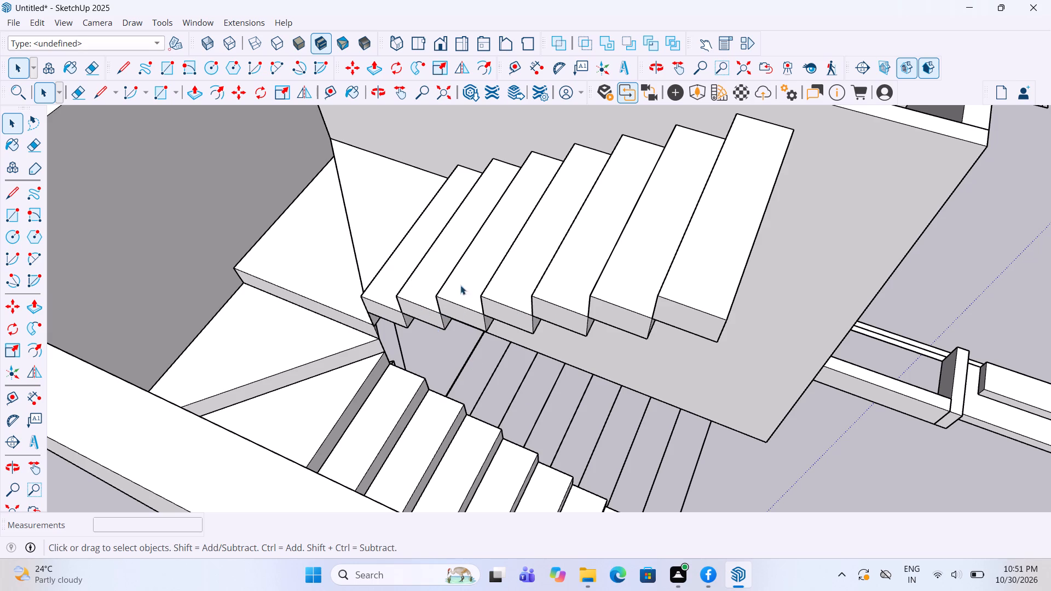
{"action": "left_click", "coordinate": [696, 282]}
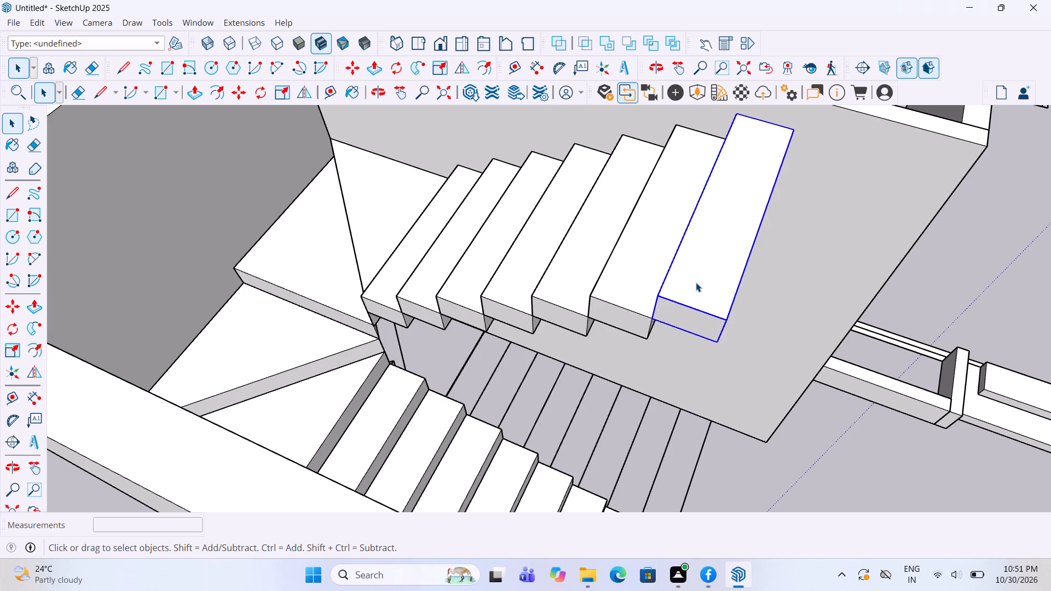
{"action": "key", "text": "m"}
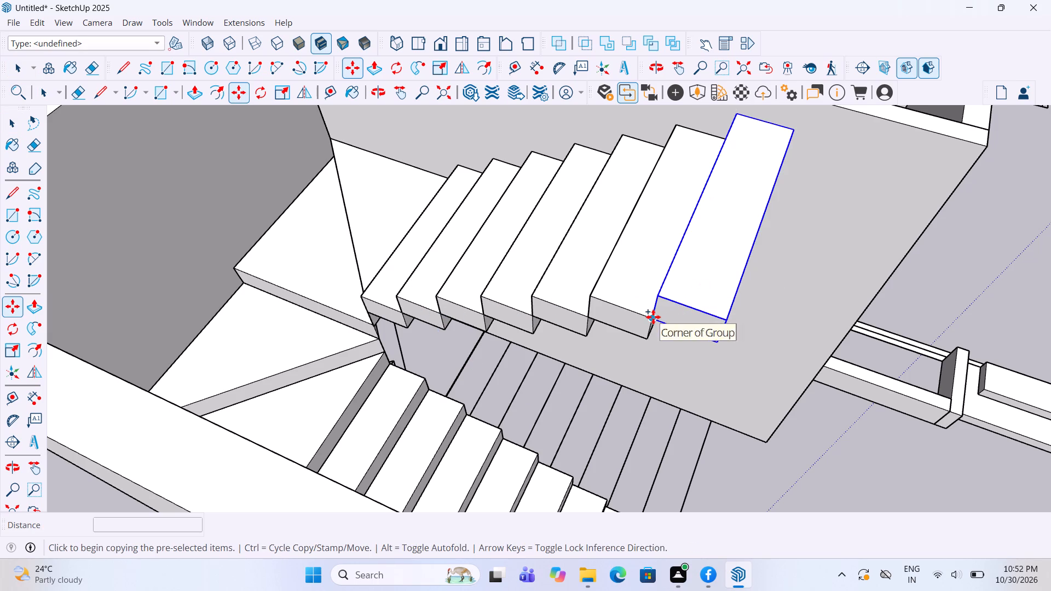
{"action": "left_click", "coordinate": [653, 317]}
{"action": "left_click", "coordinate": [723, 322]}
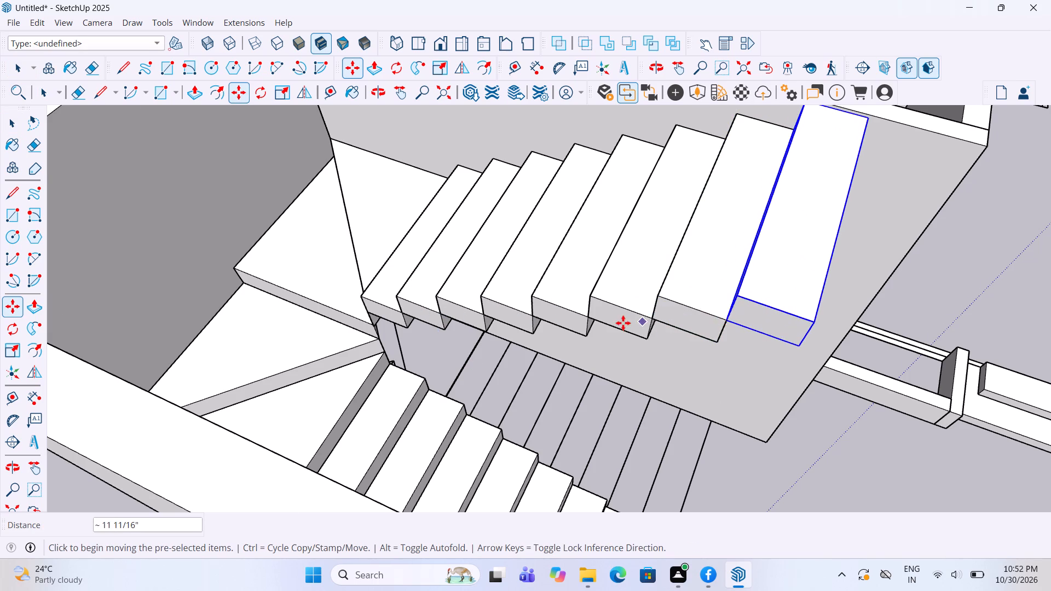
{"action": "scroll", "coordinate": [623, 323], "scroll_direction": "down", "scroll_amount": 5}
{"action": "key", "text": "space"}
{"action": "left_click", "coordinate": [721, 441]}
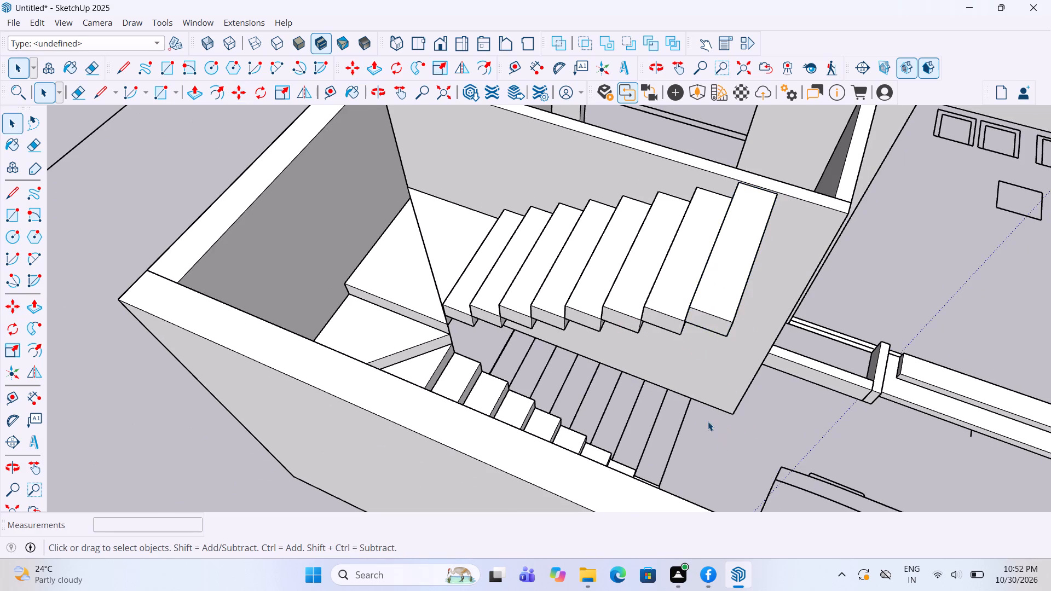
Examine the second flight's upper end against the stair wall and the staircase's fit within the ground floor.
{"action": "scroll", "coordinate": [708, 421], "scroll_direction": "up", "scroll_amount": 2}
{"action": "middle_click_drag", "start_coordinate": [700, 416], "coordinate": [661, 407]}
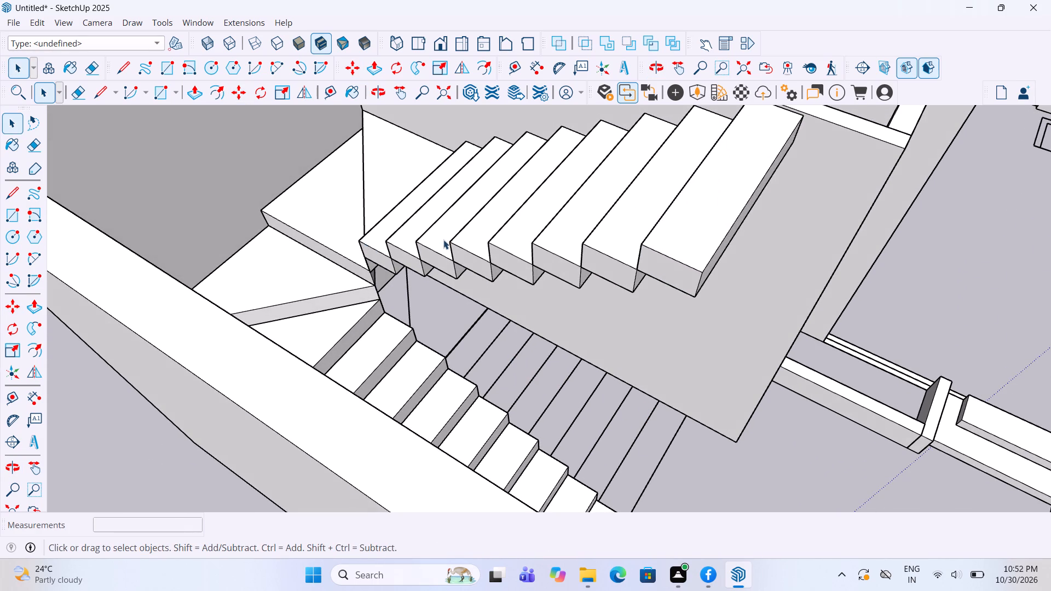
{"action": "scroll", "coordinate": [453, 363], "scroll_direction": "down", "scroll_amount": 9}
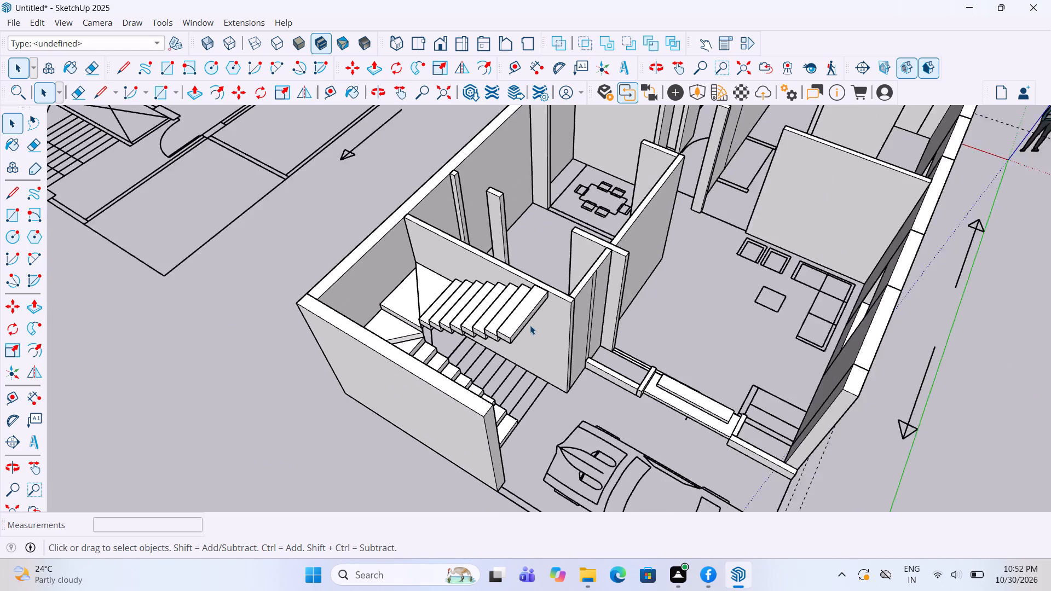
{"action": "scroll", "coordinate": [533, 316], "scroll_direction": "up", "scroll_amount": 4}
{"action": "scroll", "coordinate": [553, 268], "scroll_direction": "up", "scroll_amount": 15}
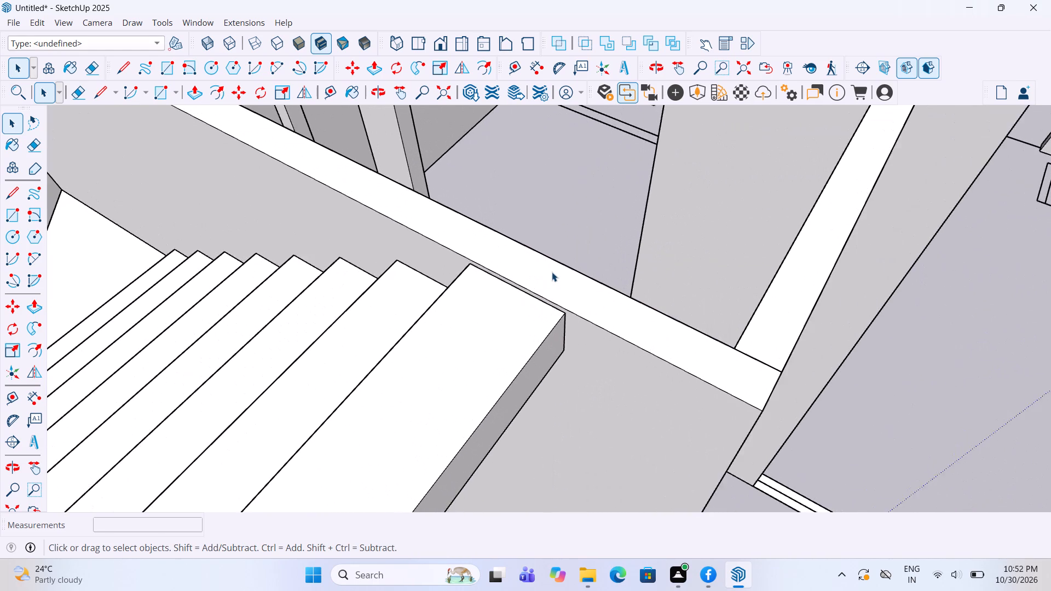
{"action": "scroll", "coordinate": [552, 272], "scroll_direction": "down", "scroll_amount": 6}
{"action": "key", "text": "space"}
{"action": "scroll", "coordinate": [486, 289], "scroll_direction": "down", "scroll_amount": 5}
{"action": "key", "text": "space"}
{"action": "scroll", "coordinate": [486, 289], "scroll_direction": "down", "scroll_amount": 3}
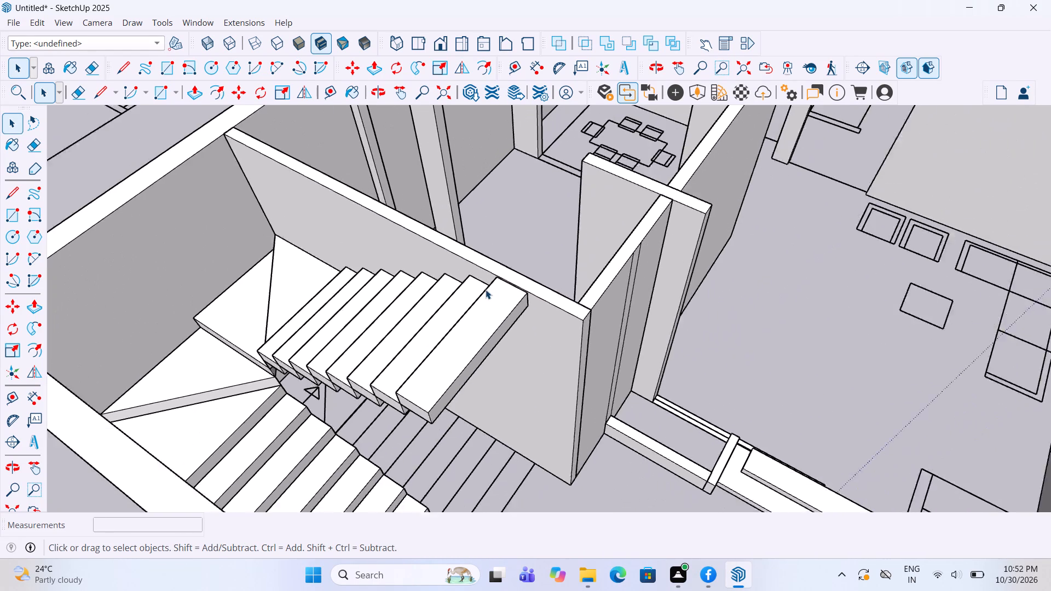
{"action": "scroll", "coordinate": [486, 289], "scroll_direction": "down", "scroll_amount": 3}
{"action": "middle_click_drag", "start_coordinate": [481, 289], "coordinate": [273, 243]}
{"action": "scroll", "coordinate": [294, 246], "scroll_direction": "up", "scroll_amount": 3}
{"action": "middle_click_drag", "start_coordinate": [321, 263], "coordinate": [790, 280]}
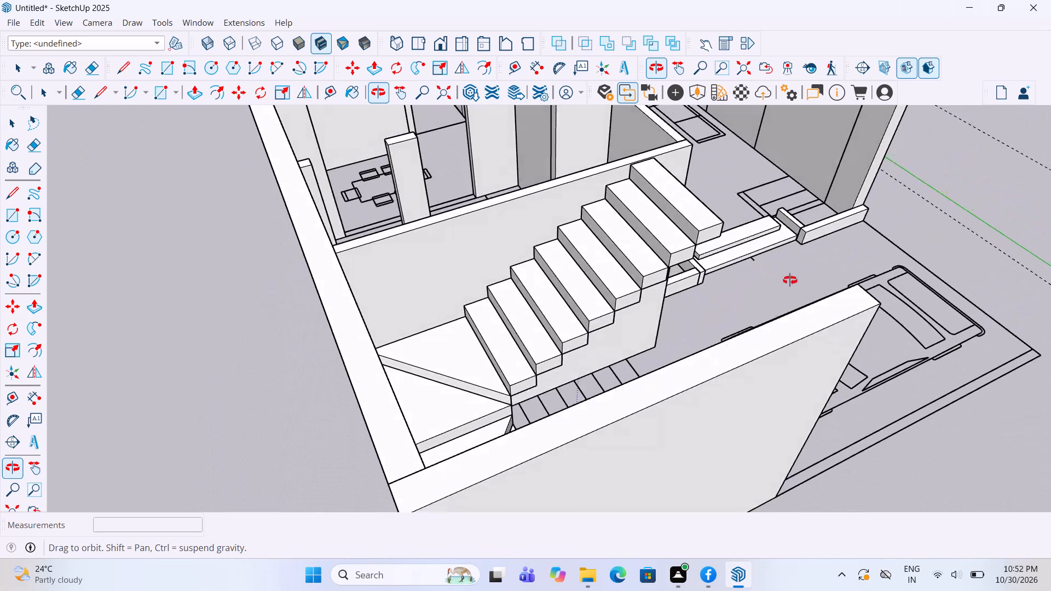
{"action": "middle_click_drag", "start_coordinate": [790, 280], "coordinate": [440, 310]}
{"action": "scroll", "coordinate": [431, 286], "scroll_direction": "down", "scroll_amount": 12}
{"action": "left_click", "coordinate": [360, 399]}
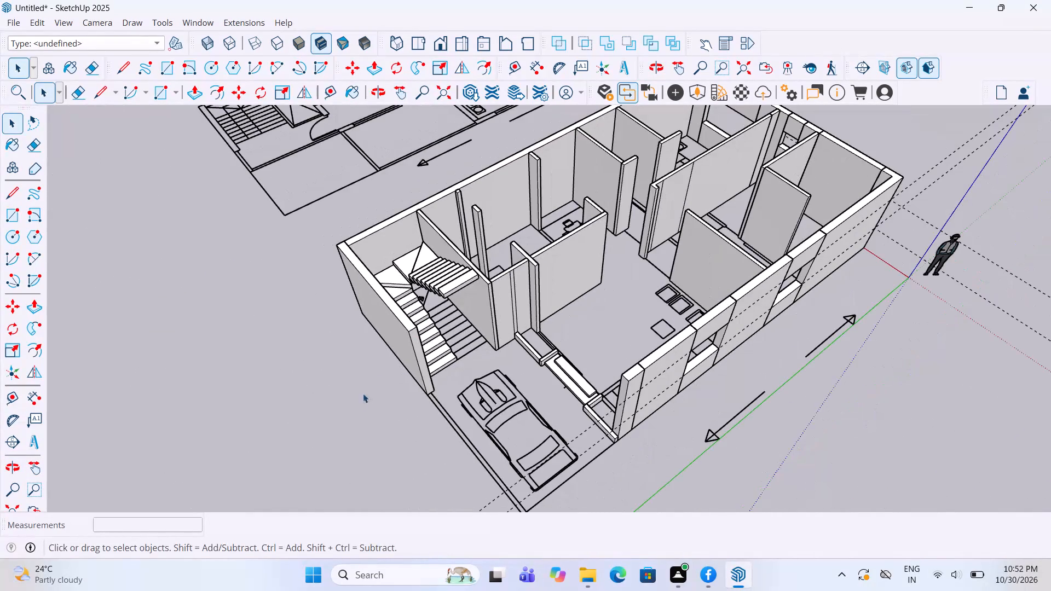
{"action": "middle_click_drag", "start_coordinate": [574, 198], "coordinate": [541, 193]}
{"action": "scroll", "coordinate": [593, 276], "scroll_direction": "up", "scroll_amount": 3}
{"action": "scroll", "coordinate": [593, 277], "scroll_direction": "down", "scroll_amount": 4}
{"action": "middle_click_drag", "start_coordinate": [594, 282], "coordinate": [600, 287]}
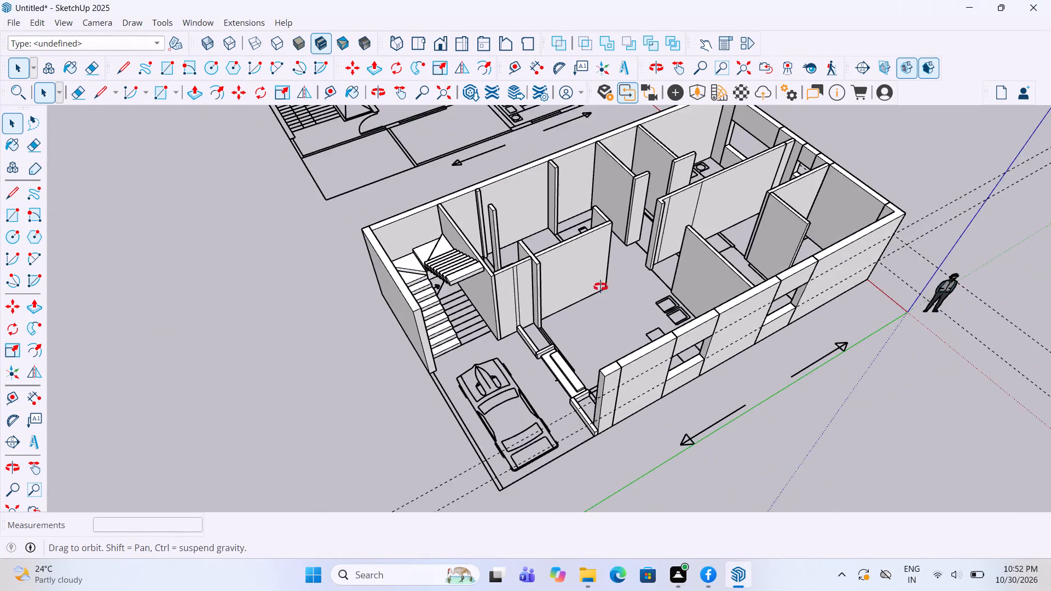
{"action": "middle_click_drag", "start_coordinate": [600, 287], "coordinate": [637, 415]}
{"action": "scroll", "coordinate": [621, 385], "scroll_direction": "down", "scroll_amount": 4}
{"action": "scroll", "coordinate": [547, 325], "scroll_direction": "up", "scroll_amount": 4}
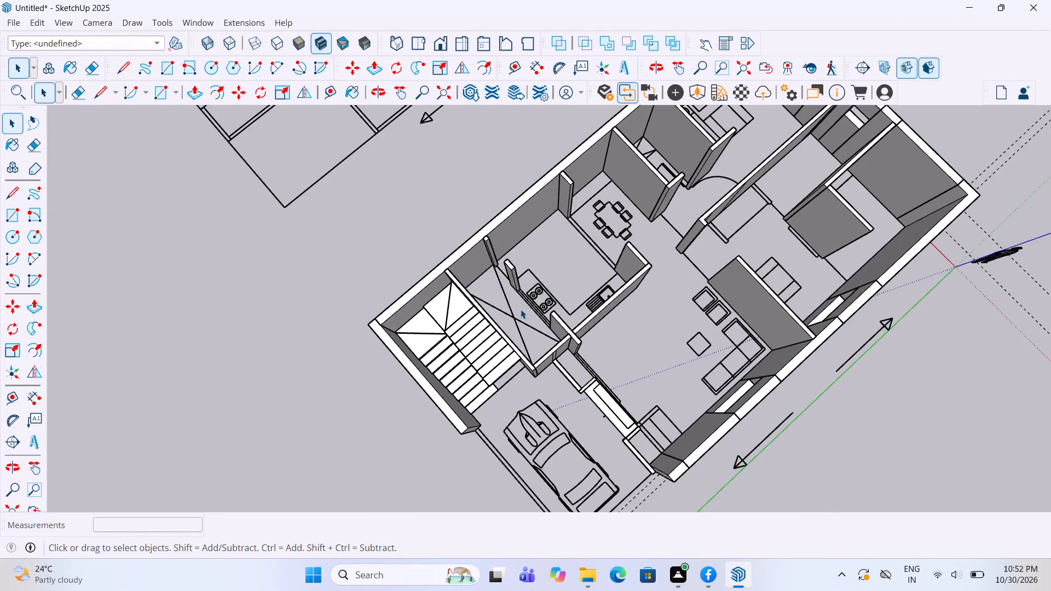
Push/Pull the window strip behind the kitchen stove up 10' inside its group to fill the wall gap.
{"action": "middle_click_drag", "start_coordinate": [521, 309], "coordinate": [995, 291]}
{"action": "middle_click_drag", "start_coordinate": [476, 288], "coordinate": [857, 275]}
{"action": "middle_click_drag", "start_coordinate": [304, 404], "coordinate": [593, 404]}
{"action": "scroll", "coordinate": [499, 263], "scroll_direction": "up", "scroll_amount": 4}
{"action": "scroll", "coordinate": [608, 318], "scroll_direction": "up", "scroll_amount": 4}
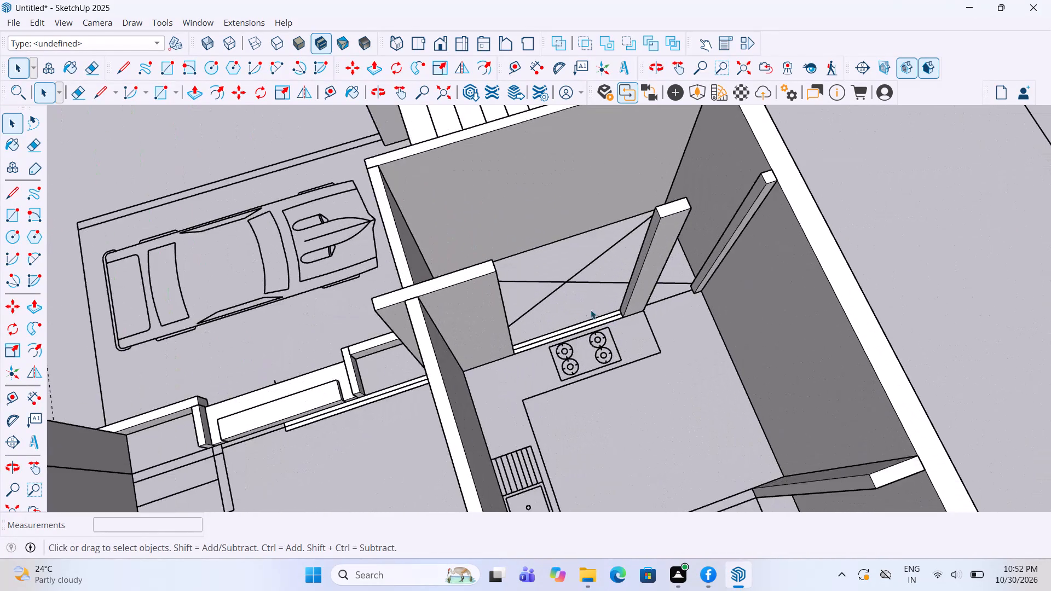
{"action": "scroll", "coordinate": [591, 310], "scroll_direction": "up", "scroll_amount": 2}
{"action": "middle_click_drag", "start_coordinate": [588, 310], "coordinate": [559, 301]}
{"action": "scroll", "coordinate": [573, 325], "scroll_direction": "up", "scroll_amount": 5}
{"action": "middle_click_drag", "start_coordinate": [573, 325], "coordinate": [552, 310]}
{"action": "scroll", "coordinate": [550, 344], "scroll_direction": "up", "scroll_amount": 3}
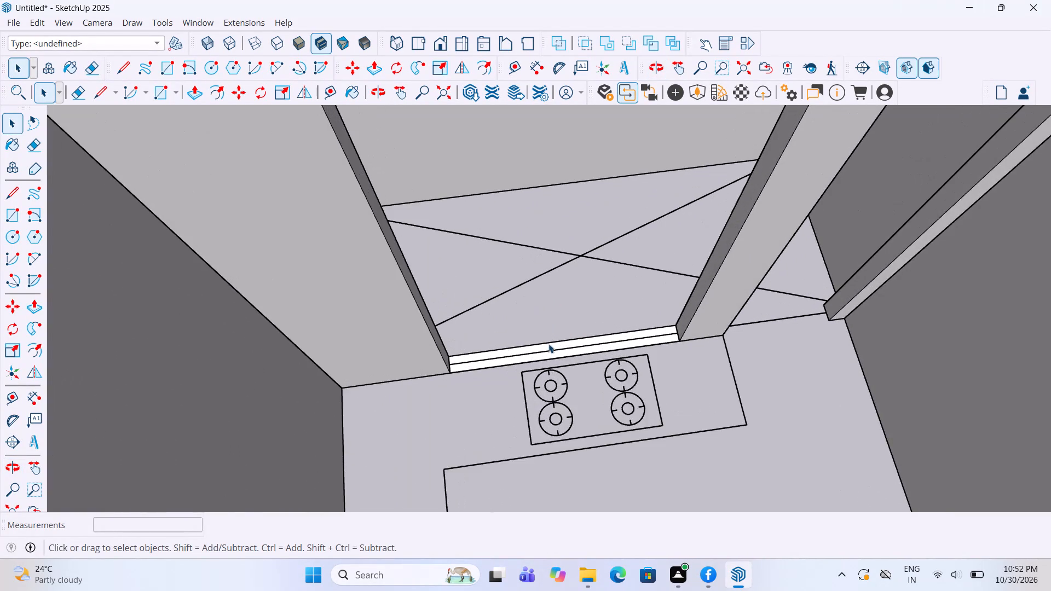
{"action": "left_click", "coordinate": [527, 357]}
{"action": "left_click", "coordinate": [527, 351]}
{"action": "double_click", "coordinate": [527, 351]}
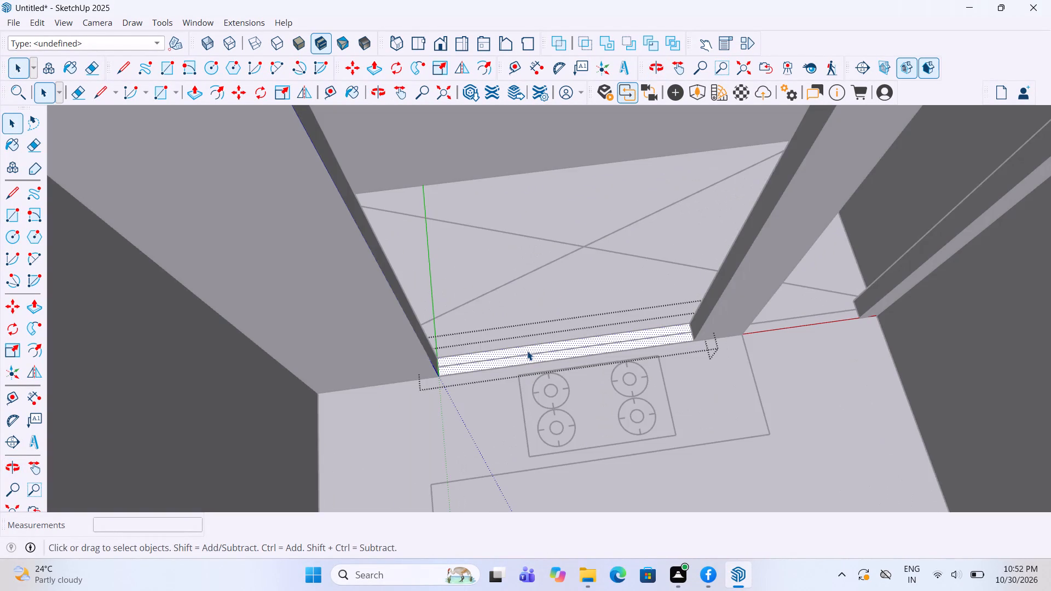
{"action": "key", "text": "space"}
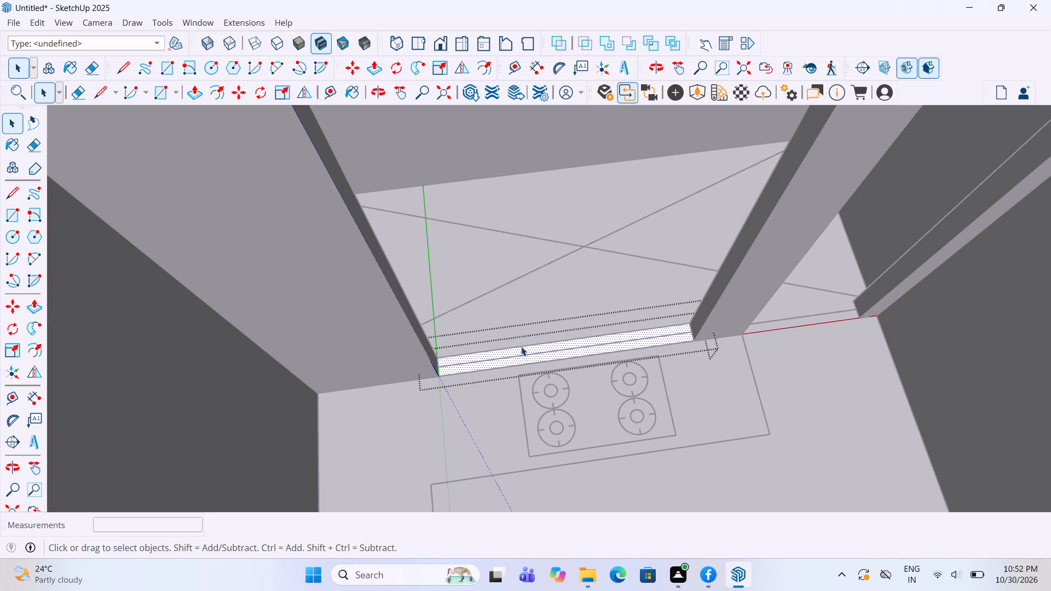
{"action": "key", "text": "p"}
{"action": "left_click", "coordinate": [523, 354]}
{"action": "scroll", "coordinate": [524, 336], "scroll_direction": "down", "scroll_amount": 6}
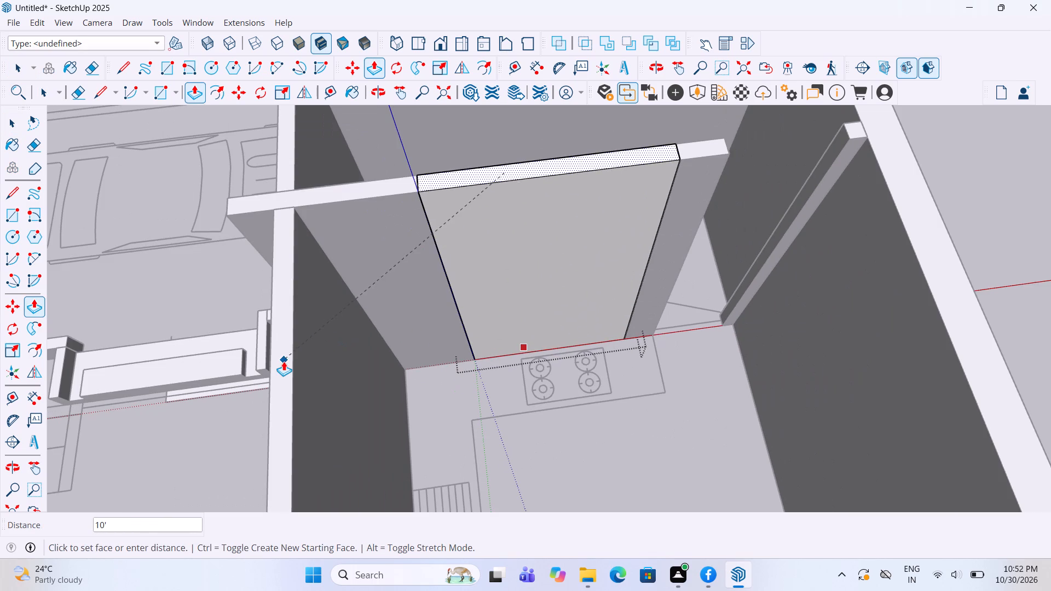
{"action": "left_click", "coordinate": [284, 361]}
{"action": "key", "text": "space"}
{"action": "left_click", "coordinate": [596, 431]}
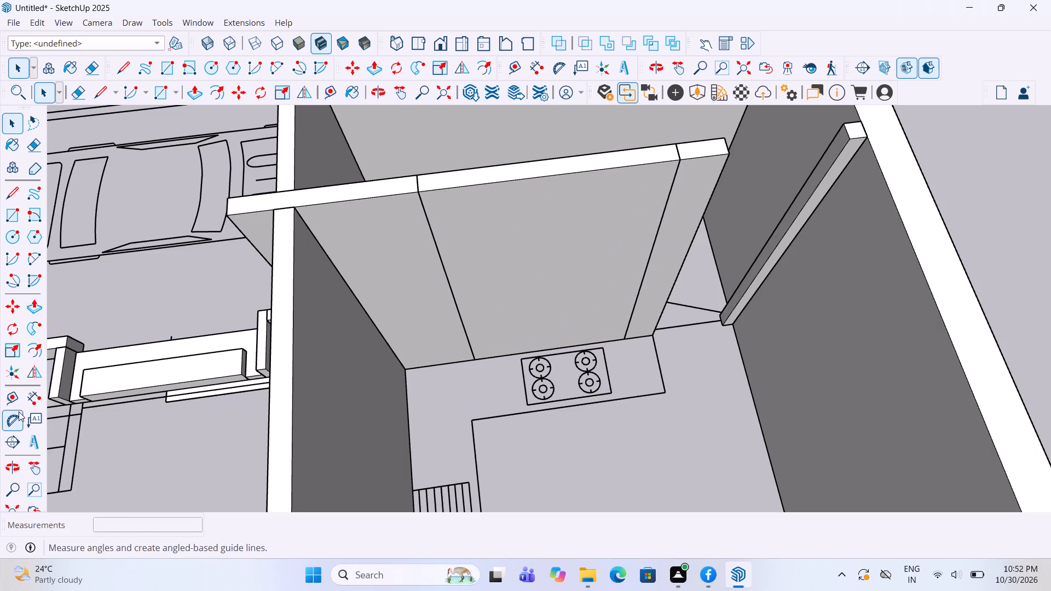
Place horizontal guides on the kitchen infill wall 3' above its base and 4' above that first guide.
{"action": "left_click", "coordinate": [15, 398]}
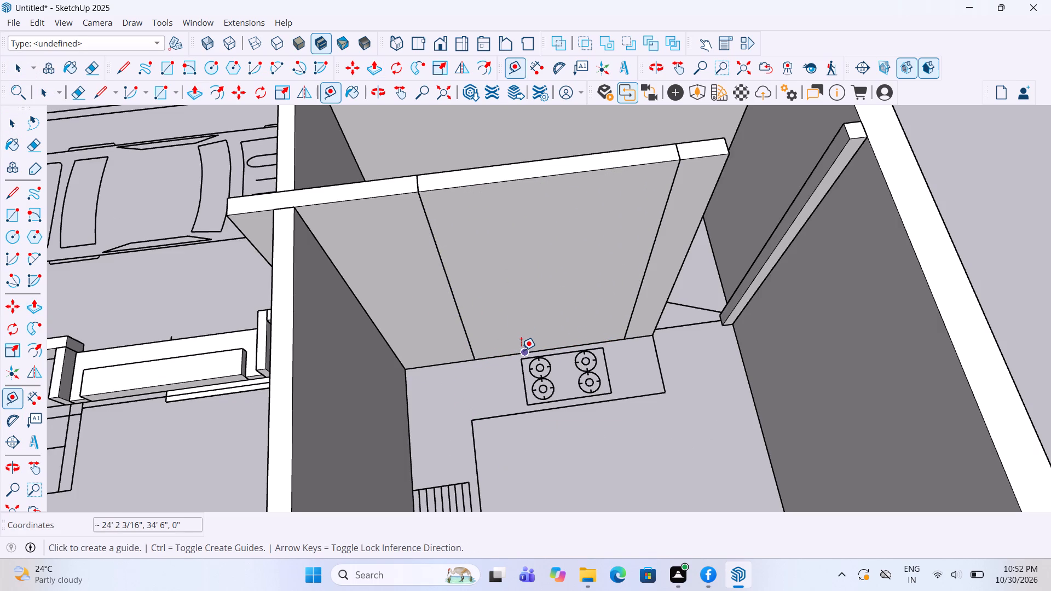
{"action": "left_click", "coordinate": [604, 343]}
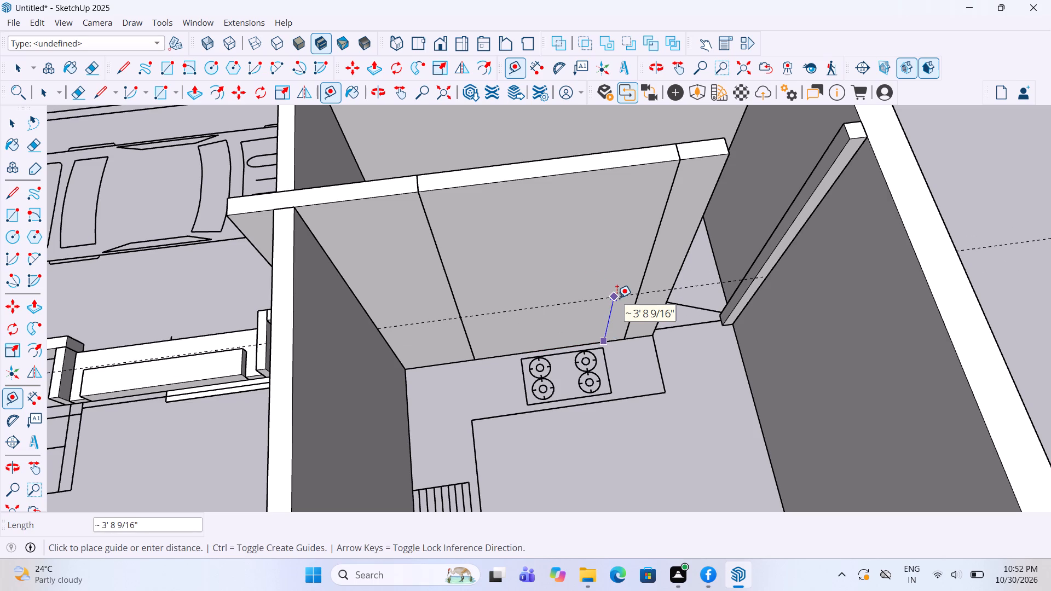
{"action": "type", "text": "3'"}
{"action": "key", "text": "Return"}
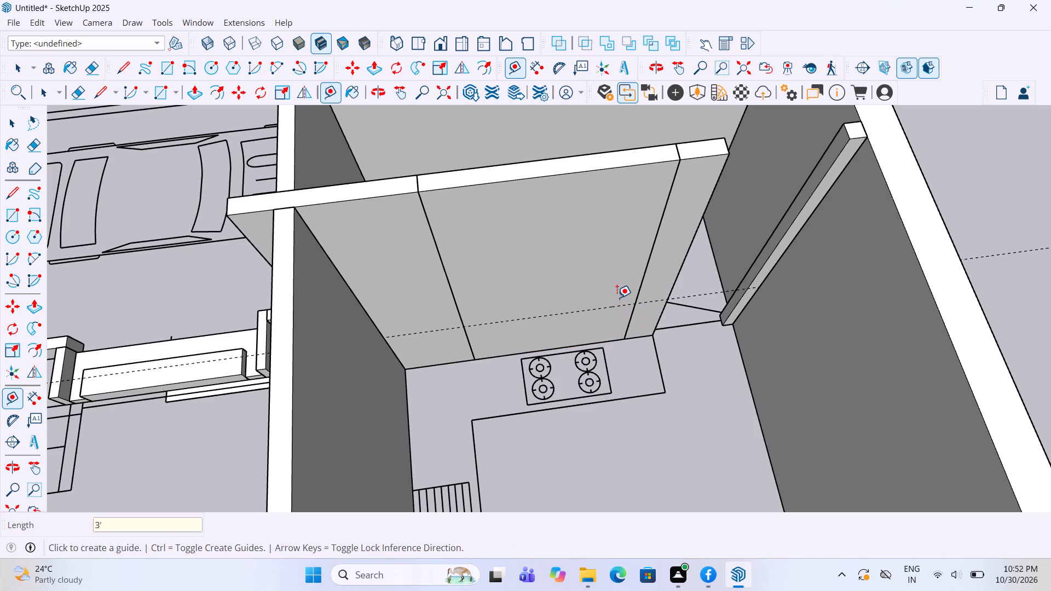
{"action": "left_click", "coordinate": [614, 309]}
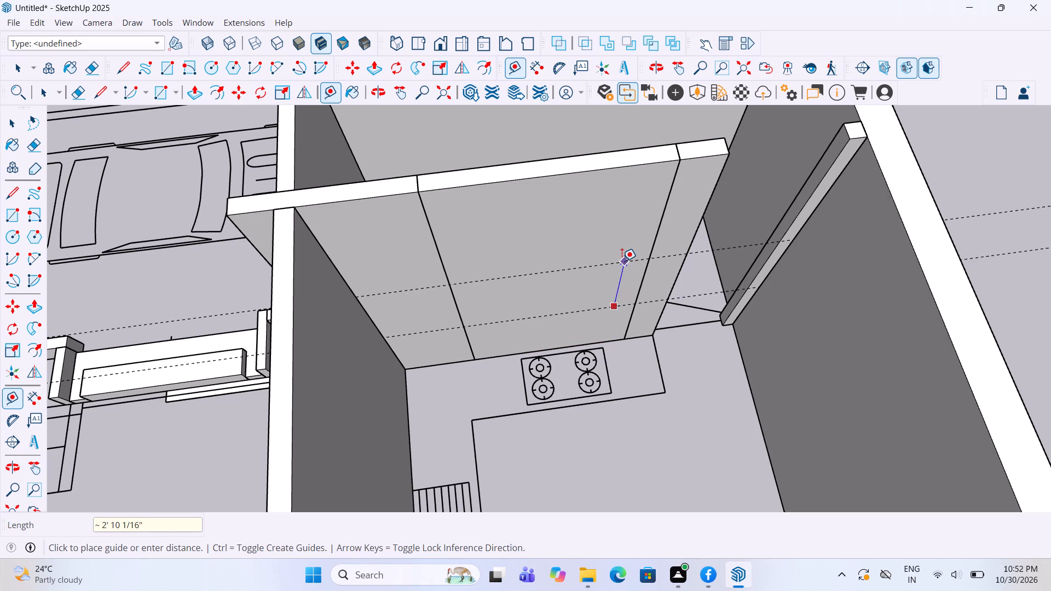
{"action": "type", "text": "4'"}
{"action": "key", "text": "Return"}
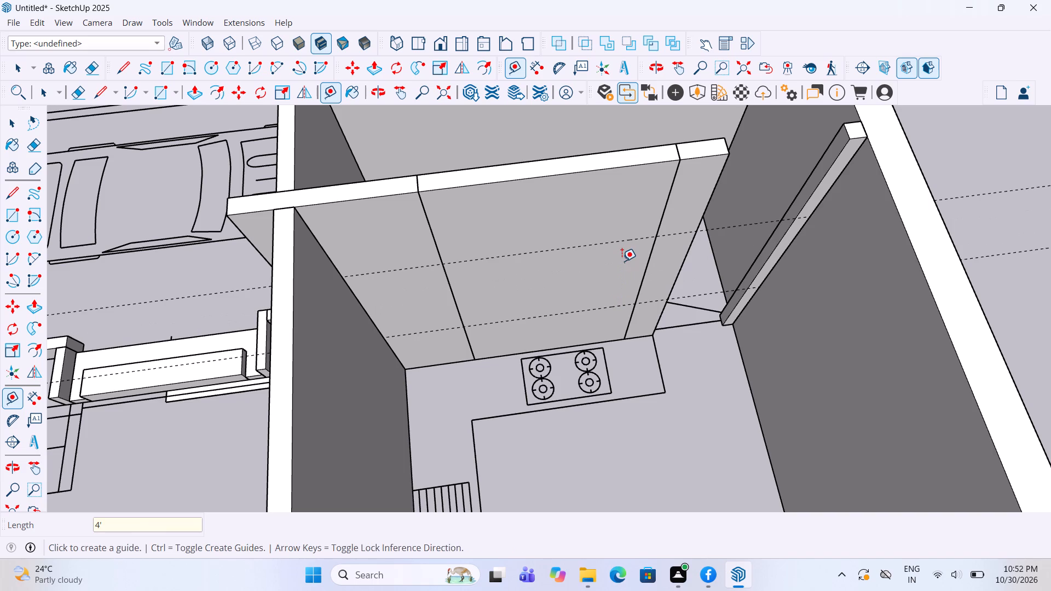
{"action": "key", "text": "space"}
Cut a window opening 4' high by about 5' 3/16" wide between the guides through the 4 1/2" kitchen infill wall.
{"action": "left_click", "coordinate": [603, 268]}
{"action": "left_click", "coordinate": [603, 268]}
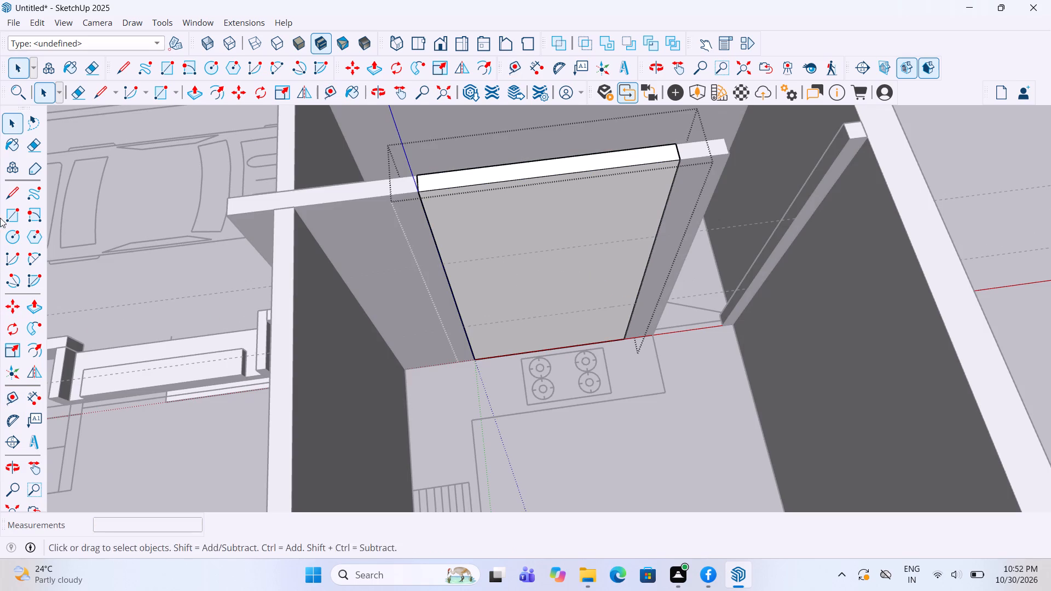
{"action": "left_click", "coordinate": [14, 213]}
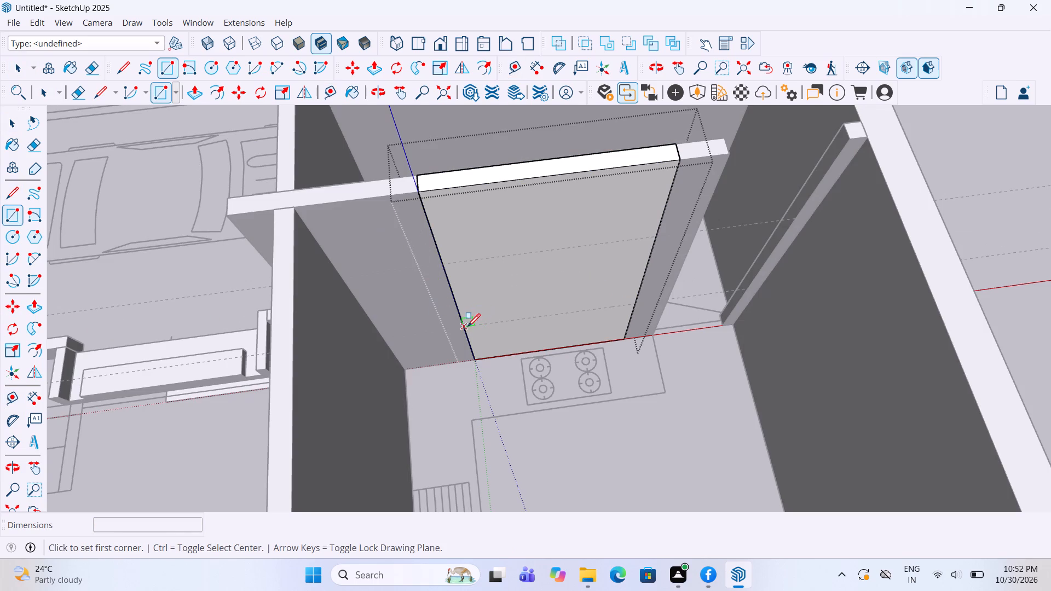
{"action": "left_click", "coordinate": [465, 328]}
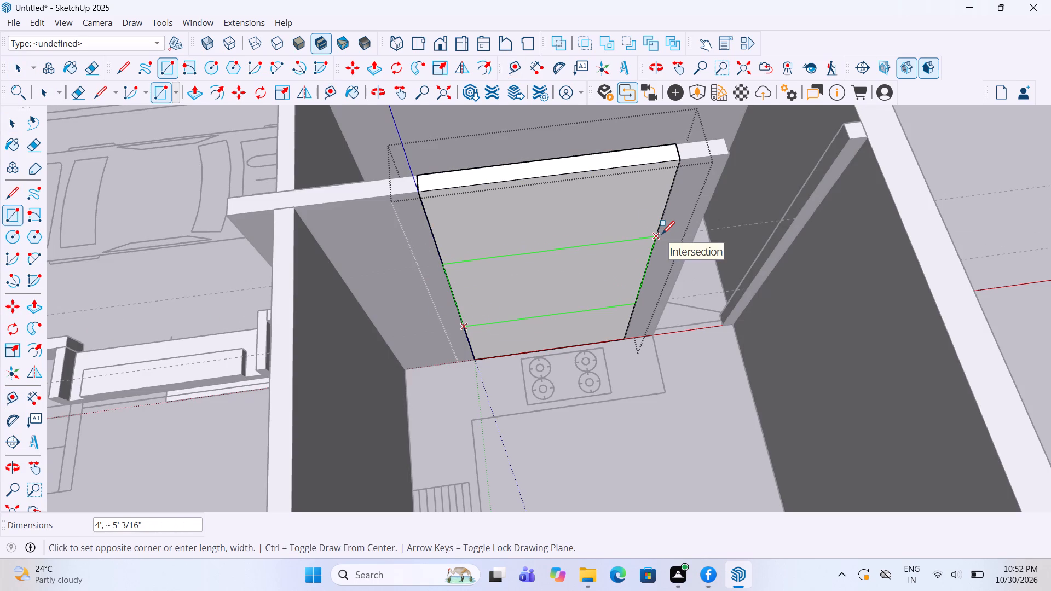
{"action": "double_click", "coordinate": [662, 235]}
{"action": "key", "text": "p"}
{"action": "left_click", "coordinate": [587, 287]}
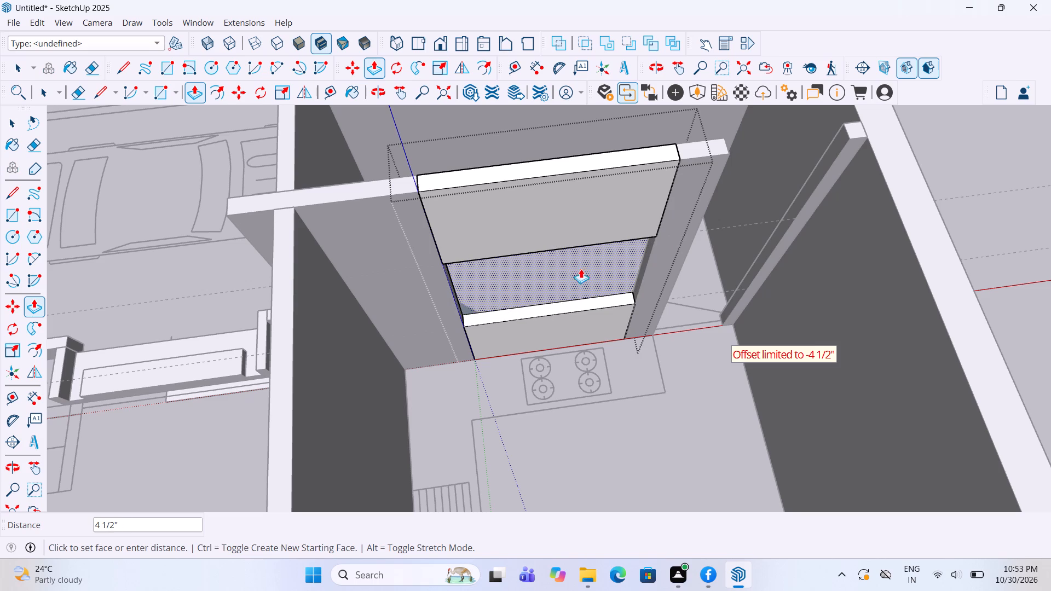
{"action": "left_click", "coordinate": [569, 259]}
{"action": "key", "text": "space"}
{"action": "left_click", "coordinate": [564, 270]}
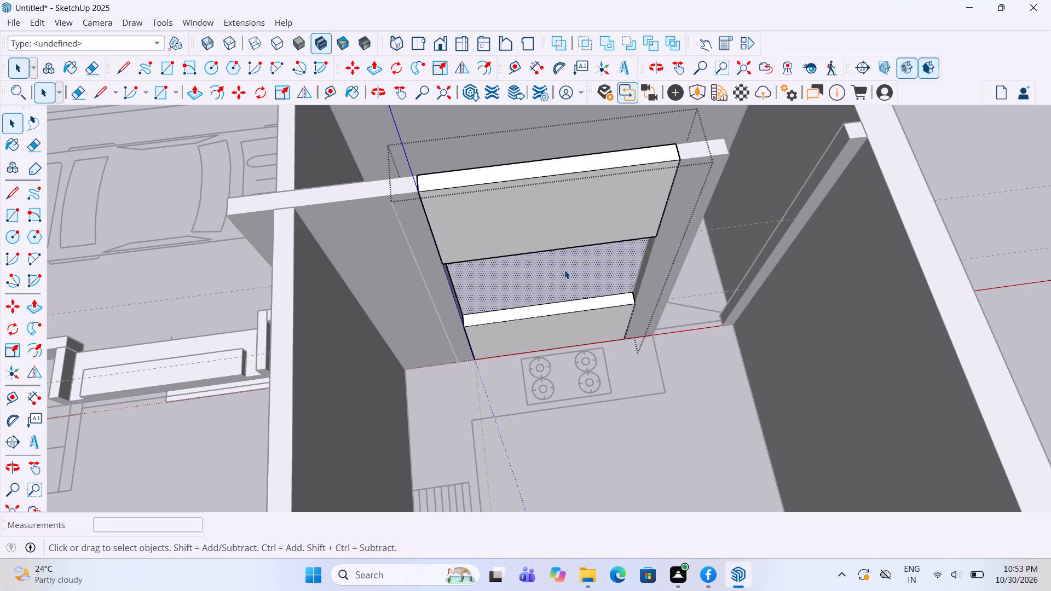
{"action": "key", "text": "Delete"}
{"action": "left_click", "coordinate": [654, 417]}
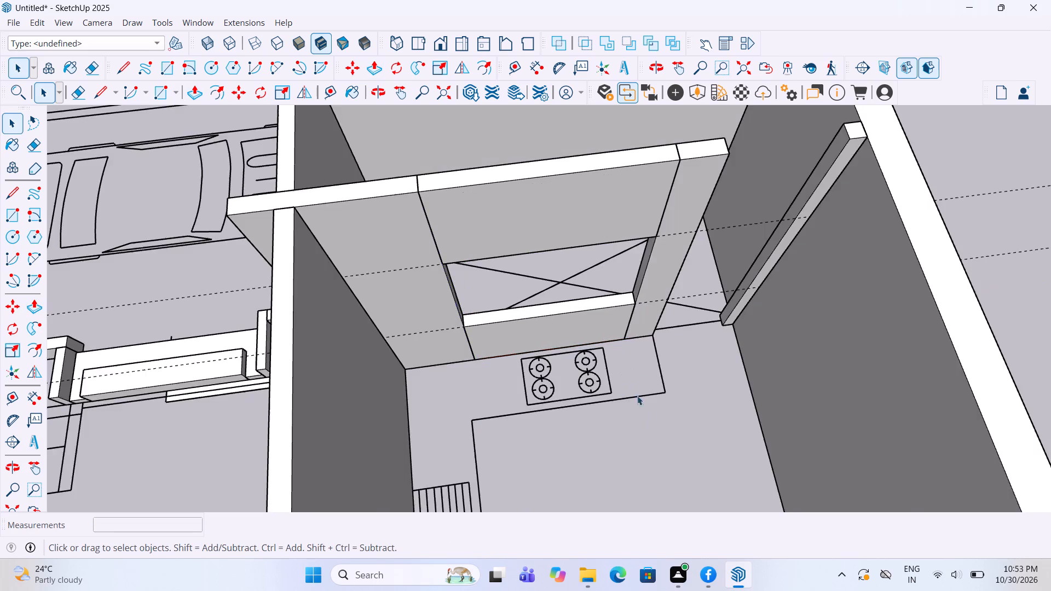
Examine the kitchen window opening and the rest of the ground-floor walls and openings from several angles.
{"action": "scroll", "coordinate": [615, 393], "scroll_direction": "down", "scroll_amount": 3}
{"action": "middle_click_drag", "start_coordinate": [429, 321], "coordinate": [707, 259]}
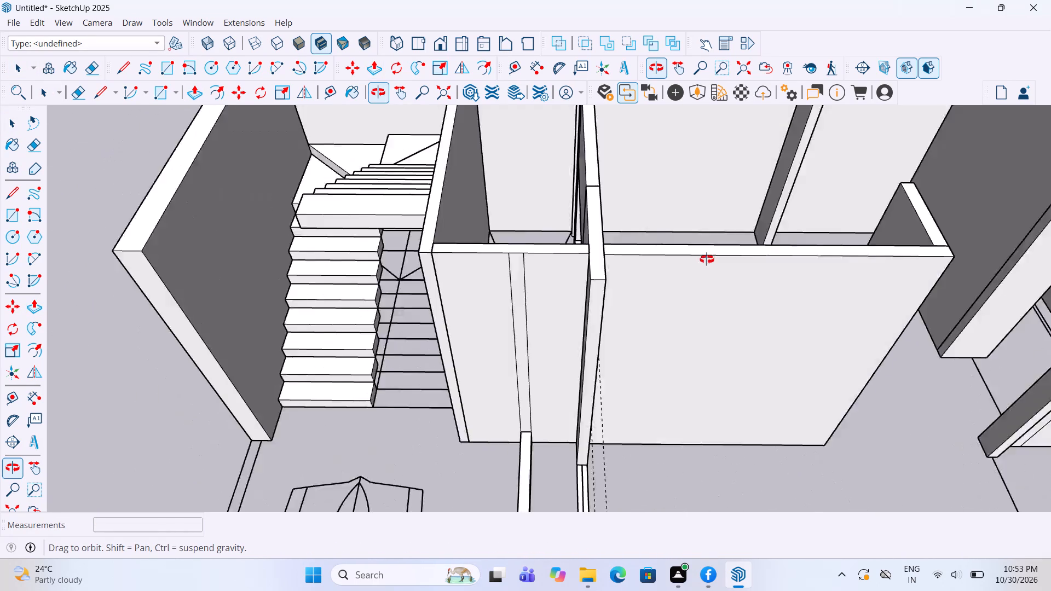
{"action": "middle_click_drag", "start_coordinate": [707, 259], "coordinate": [542, 313]}
{"action": "scroll", "coordinate": [556, 277], "scroll_direction": "down", "scroll_amount": 11}
{"action": "scroll", "coordinate": [685, 420], "scroll_direction": "up", "scroll_amount": 4}
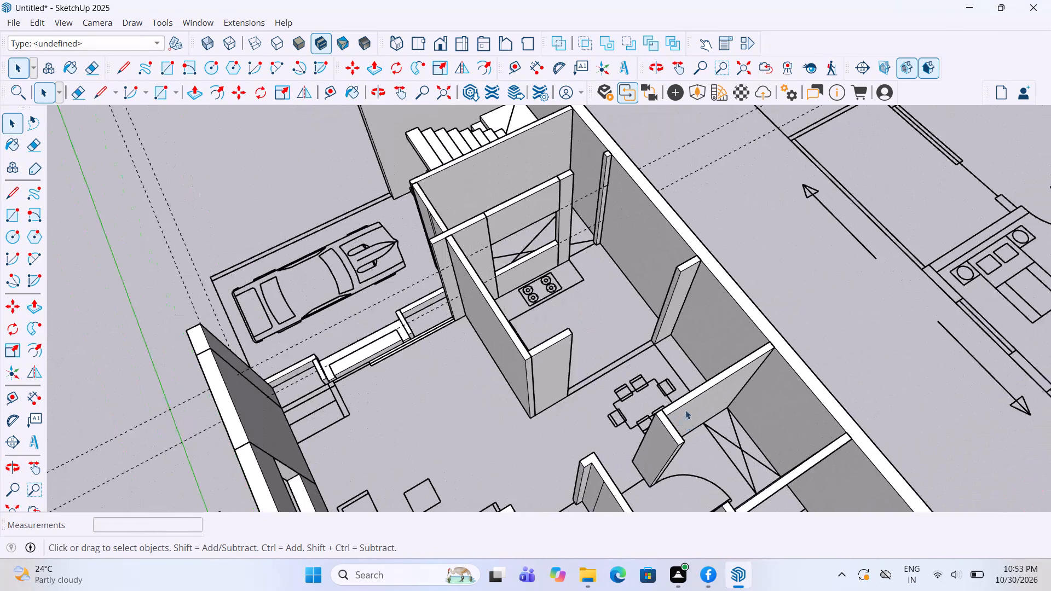
{"action": "scroll", "coordinate": [685, 367], "scroll_direction": "down", "scroll_amount": 5}
{"action": "scroll", "coordinate": [607, 302], "scroll_direction": "down", "scroll_amount": 5}
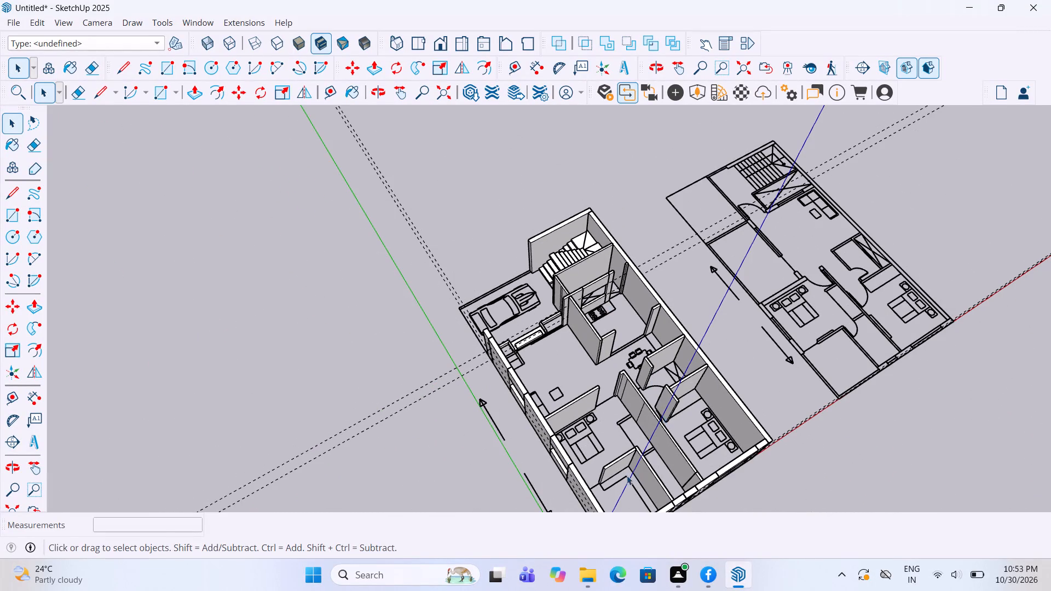
{"action": "scroll", "coordinate": [627, 476], "scroll_direction": "up", "scroll_amount": 5}
{"action": "scroll", "coordinate": [569, 354], "scroll_direction": "down", "scroll_amount": 5}
{"action": "middle_click_drag", "start_coordinate": [687, 455], "coordinate": [610, 292]}
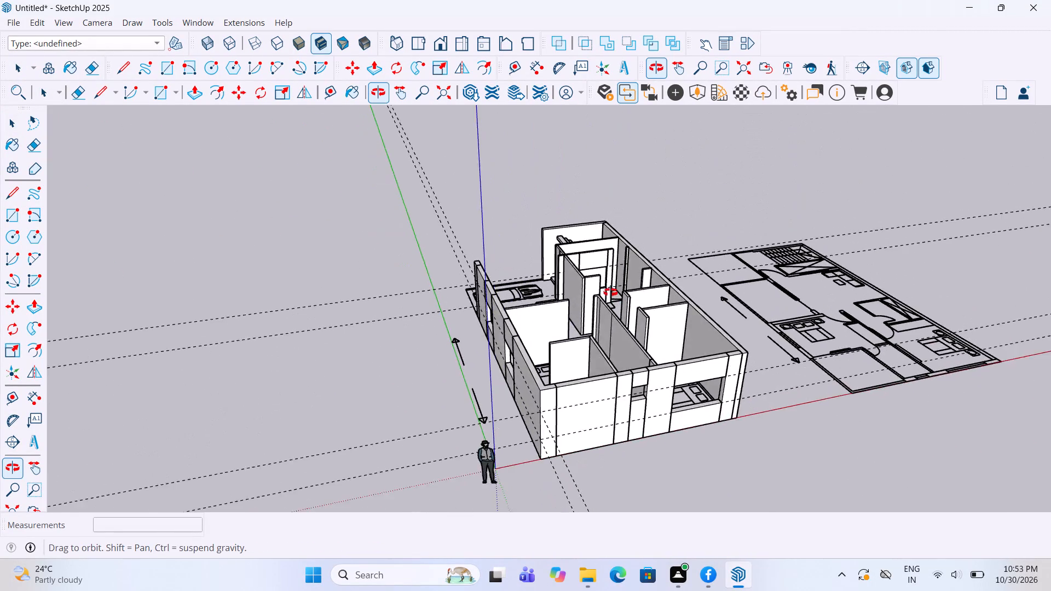
{"action": "middle_click_drag", "start_coordinate": [610, 292], "coordinate": [290, 506]}
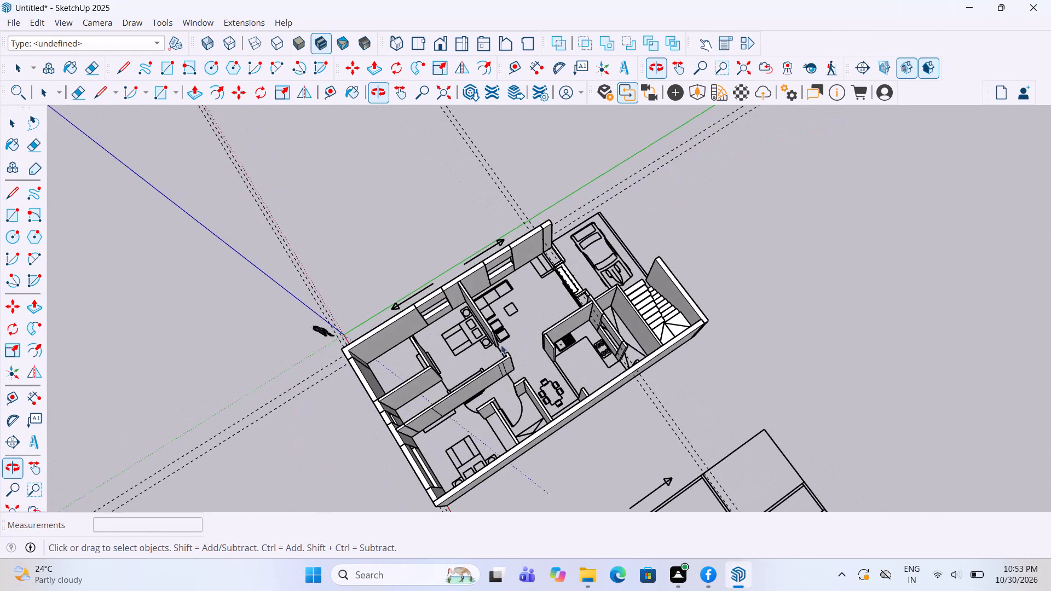
Examine the ground-floor model from above and from the staircase and parking corner.
{"action": "scroll", "coordinate": [510, 340], "scroll_direction": "down", "scroll_amount": 5}
{"action": "middle_click_drag", "start_coordinate": [307, 315], "coordinate": [1050, 232]}
{"action": "middle_click_drag", "start_coordinate": [594, 297], "coordinate": [754, 286]}
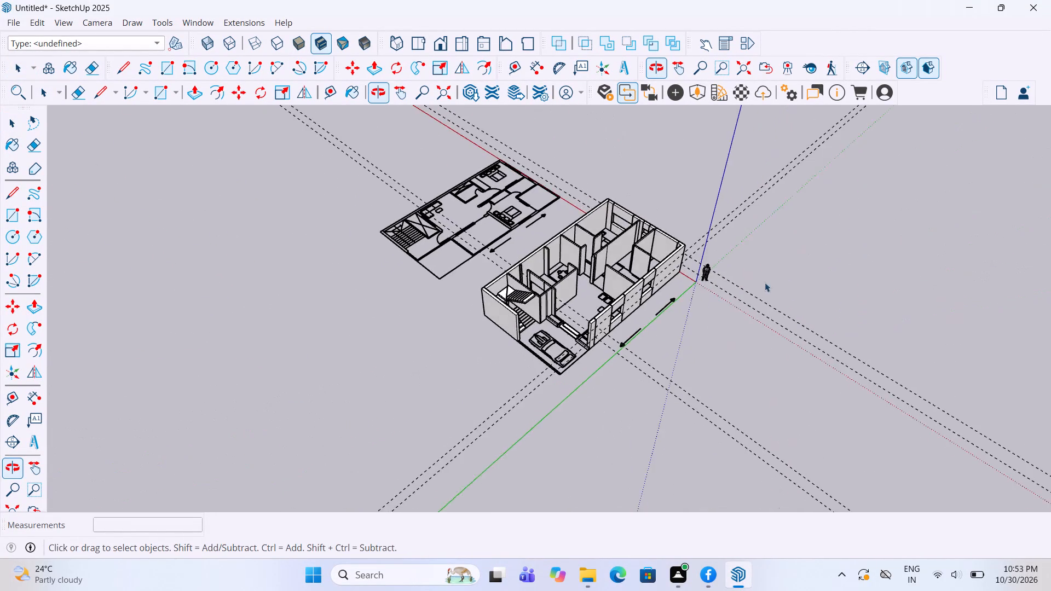
{"action": "scroll", "coordinate": [519, 339], "scroll_direction": "up", "scroll_amount": 10}
{"action": "middle_click", "coordinate": [515, 338]}
{"action": "left_click", "coordinate": [410, 390]}
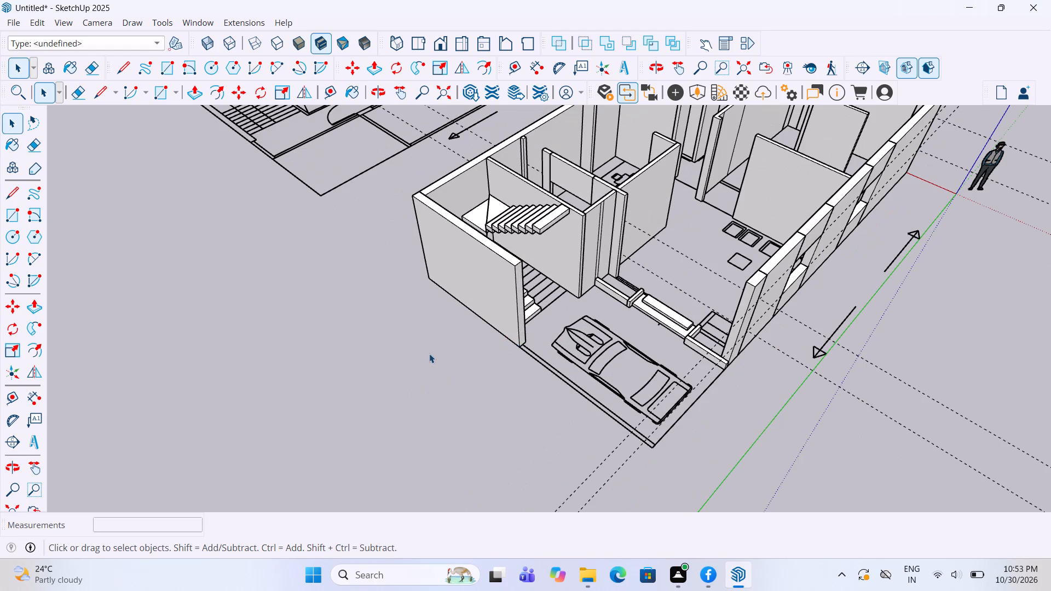
{"action": "scroll", "coordinate": [429, 354], "scroll_direction": "down", "scroll_amount": 5}
{"action": "middle_click_drag", "start_coordinate": [432, 350], "coordinate": [457, 364]}
{"action": "scroll", "coordinate": [492, 312], "scroll_direction": "down", "scroll_amount": 5}
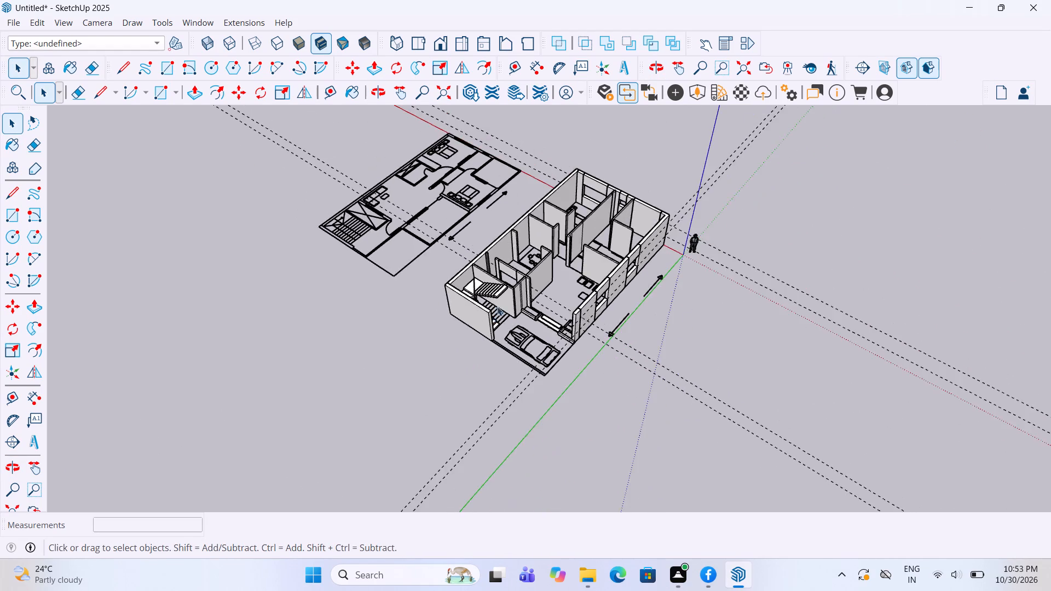
{"action": "scroll", "coordinate": [519, 264], "scroll_direction": "up", "scroll_amount": 6}
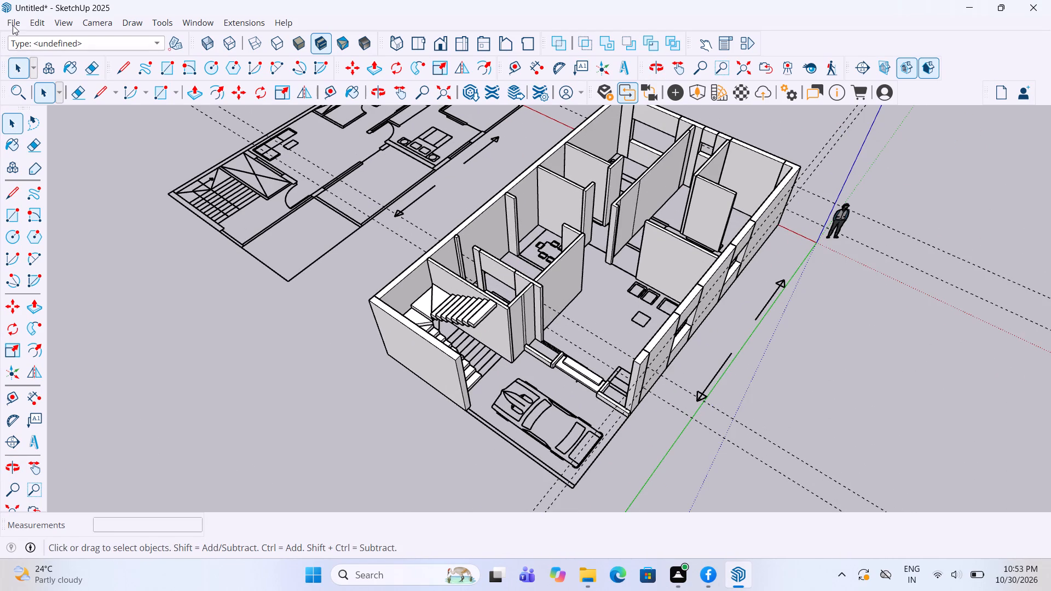
Import the Senza SketchUp model from Downloads and place it on the open ground beside the staircase wall.
{"action": "left_click", "coordinate": [12, 13]}
{"action": "left_click", "coordinate": [12, 20]}
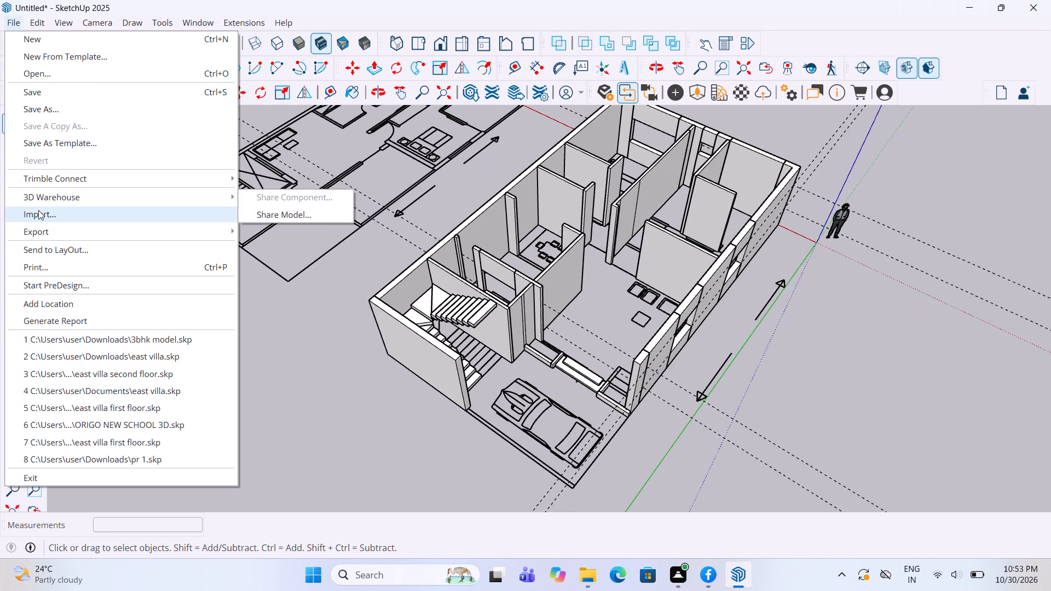
{"action": "left_click", "coordinate": [38, 210]}
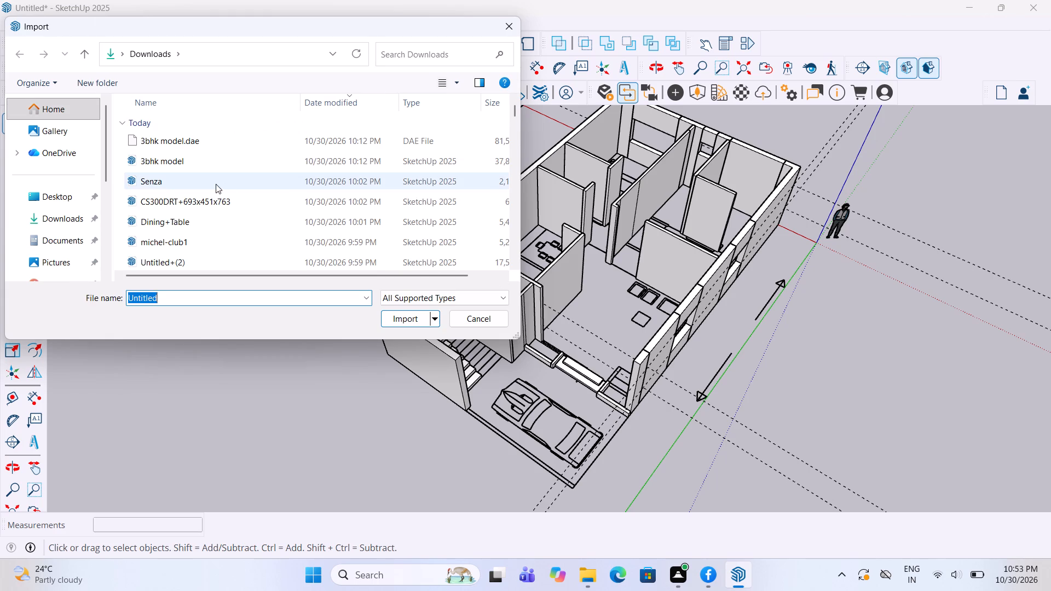
{"action": "left_click", "coordinate": [216, 184]}
{"action": "left_click", "coordinate": [411, 318]}
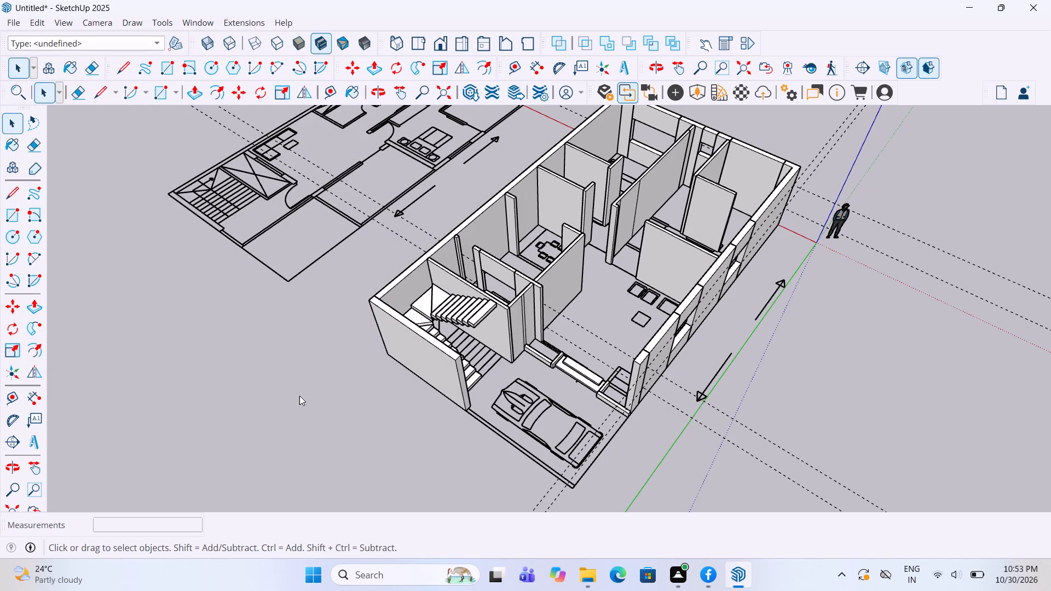
{"action": "left_click", "coordinate": [268, 437]}
Explode the imported Senza kitchen component into its separate parts.
{"action": "middle_click_drag", "start_coordinate": [649, 241], "coordinate": [495, 365]}
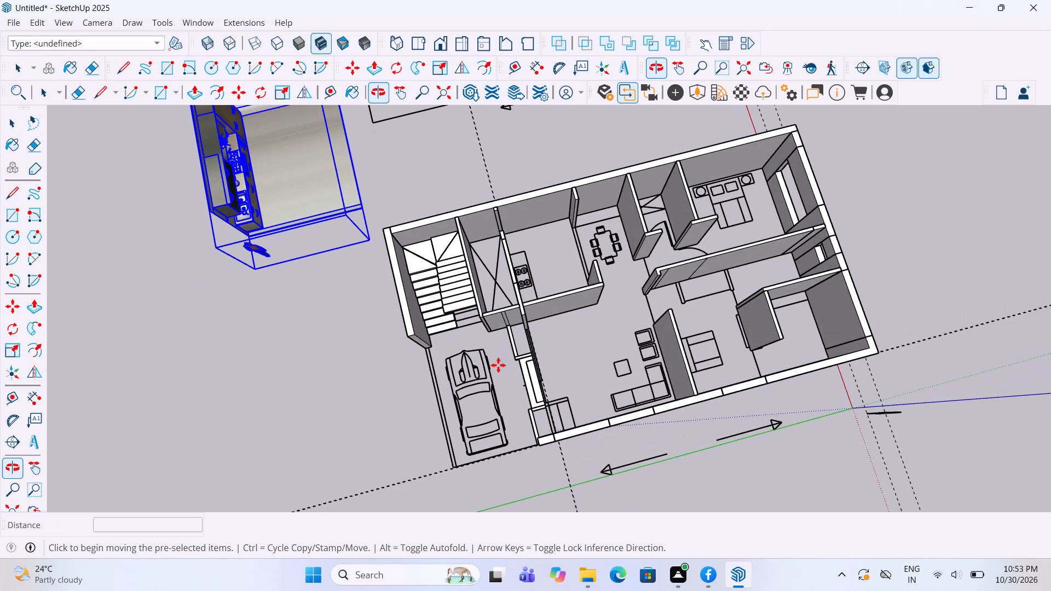
{"action": "scroll", "coordinate": [484, 287], "scroll_direction": "up", "scroll_amount": 1}
{"action": "scroll", "coordinate": [464, 311], "scroll_direction": "down", "scroll_amount": 2}
{"action": "scroll", "coordinate": [354, 319], "scroll_direction": "down", "scroll_amount": 3}
{"action": "scroll", "coordinate": [270, 215], "scroll_direction": "up", "scroll_amount": 1}
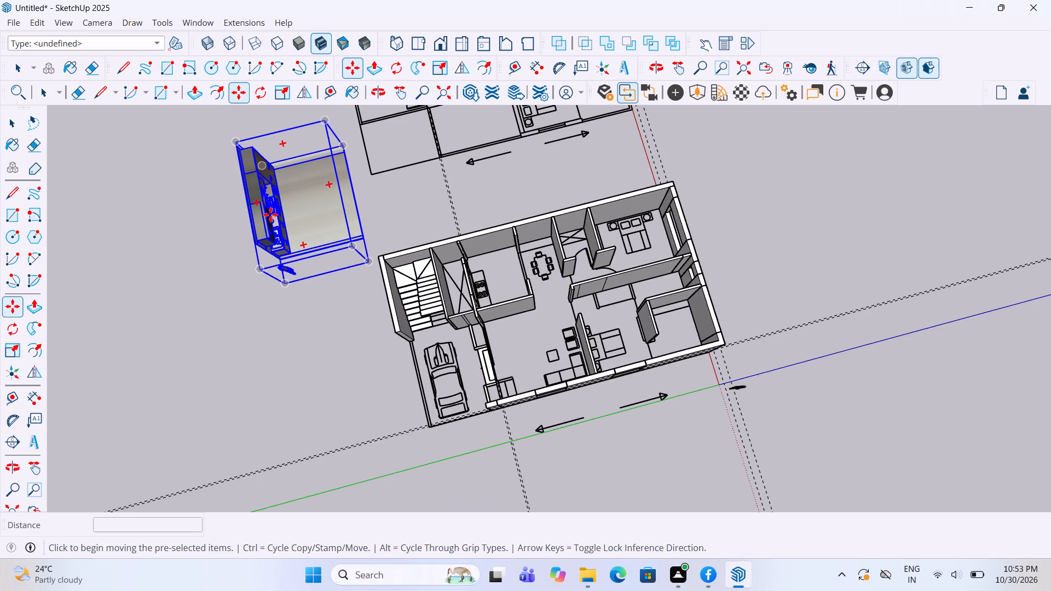
{"action": "scroll", "coordinate": [270, 215], "scroll_direction": "up", "scroll_amount": 3}
{"action": "right_click", "coordinate": [297, 244]}
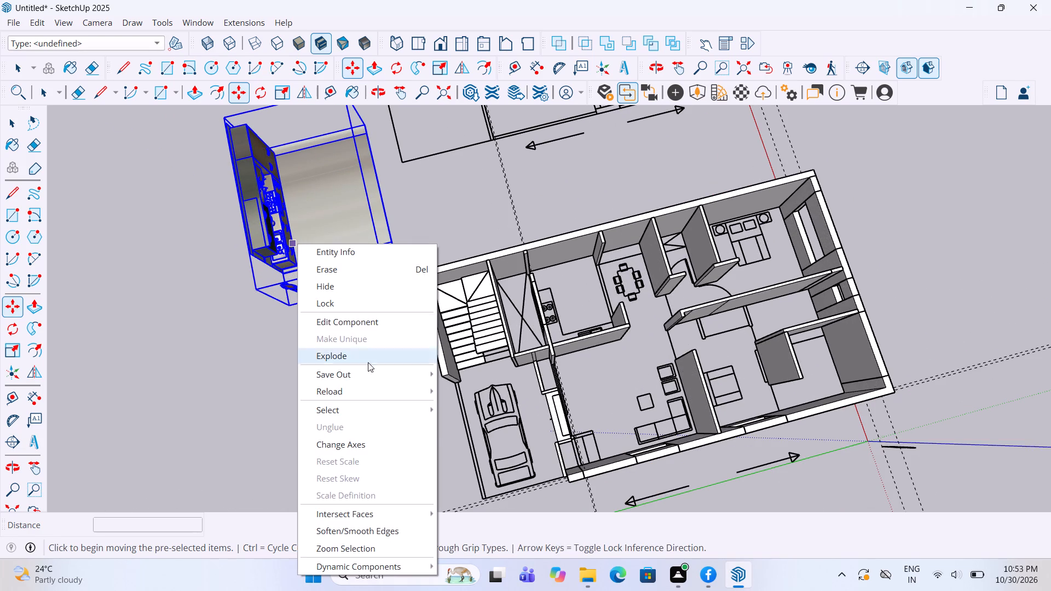
{"action": "left_click", "coordinate": [355, 361]}
Delete the imported scale figure, the large floor slab and its leftover edges from the exploded kitchen, keeping only the cabinets.
{"action": "key", "text": "space"}
{"action": "left_click", "coordinate": [295, 282]}
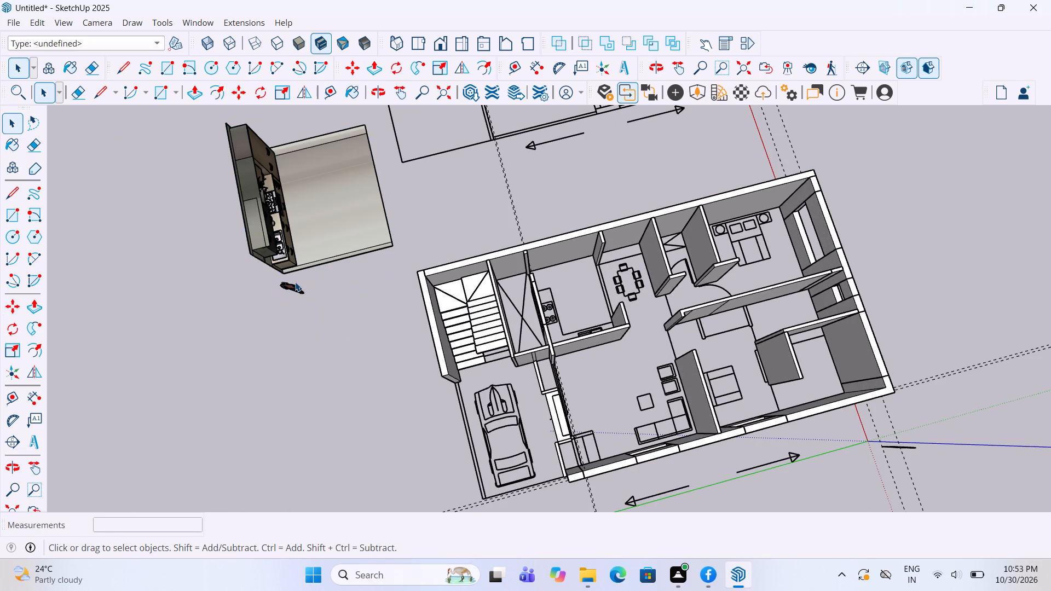
{"action": "left_click", "coordinate": [295, 284]}
{"action": "key", "text": "Delete"}
{"action": "left_click", "coordinate": [319, 234]}
{"action": "key", "text": "Delete"}
{"action": "left_click_drag", "start_coordinate": [393, 267], "coordinate": [366, 217]}
{"action": "key", "text": "Delete"}
{"action": "left_click_drag", "start_coordinate": [372, 266], "coordinate": [341, 124]}
{"action": "key", "text": "Delete"}
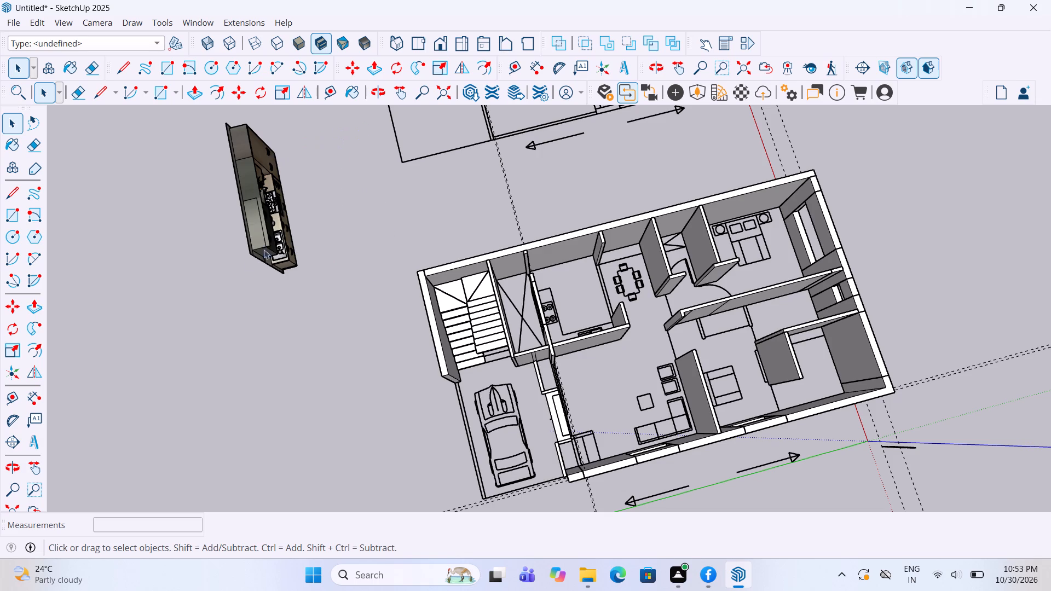
Select all the remaining kitchen cabinet and appliance parts and make them one group.
{"action": "middle_click_drag", "start_coordinate": [250, 262], "coordinate": [430, 137]}
{"action": "scroll", "coordinate": [390, 204], "scroll_direction": "down", "scroll_amount": 4}
{"action": "scroll", "coordinate": [307, 318], "scroll_direction": "up", "scroll_amount": 4}
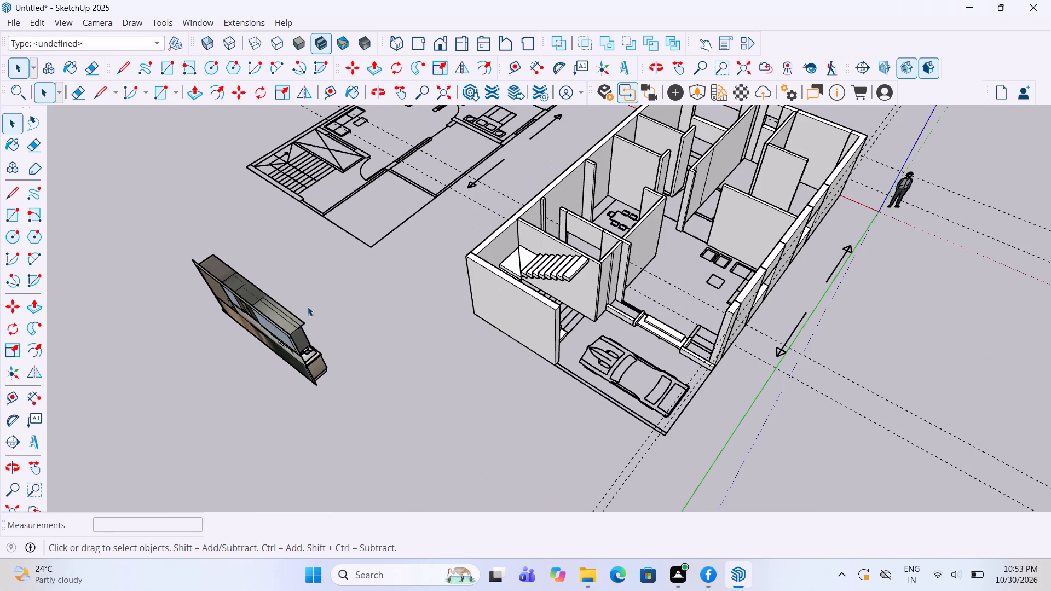
{"action": "left_click_drag", "start_coordinate": [360, 409], "coordinate": [192, 274]}
{"action": "left_click_drag", "start_coordinate": [188, 273], "coordinate": [166, 247]}
{"action": "left_click", "coordinate": [166, 247]}
{"action": "middle_click_drag", "start_coordinate": [403, 332], "coordinate": [220, 344]}
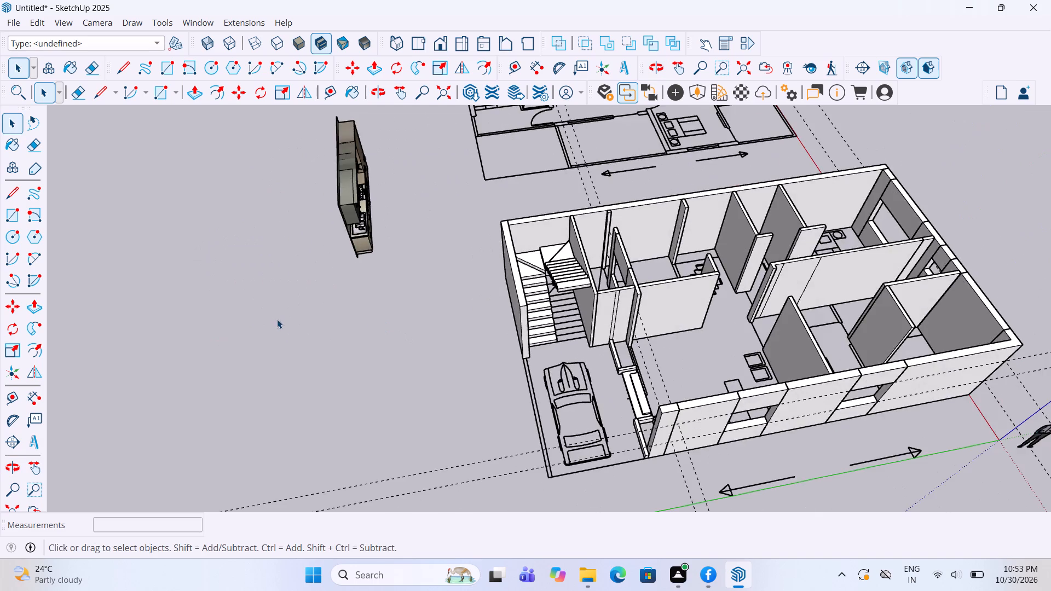
{"action": "scroll", "coordinate": [317, 378], "scroll_direction": "down", "scroll_amount": 5}
{"action": "scroll", "coordinate": [392, 273], "scroll_direction": "up", "scroll_amount": 2}
{"action": "left_click_drag", "start_coordinate": [380, 342], "coordinate": [294, 172]}
{"action": "left_click_drag", "start_coordinate": [289, 165], "coordinate": [285, 153]}
{"action": "left_click_drag", "start_coordinate": [369, 325], "coordinate": [298, 169]}
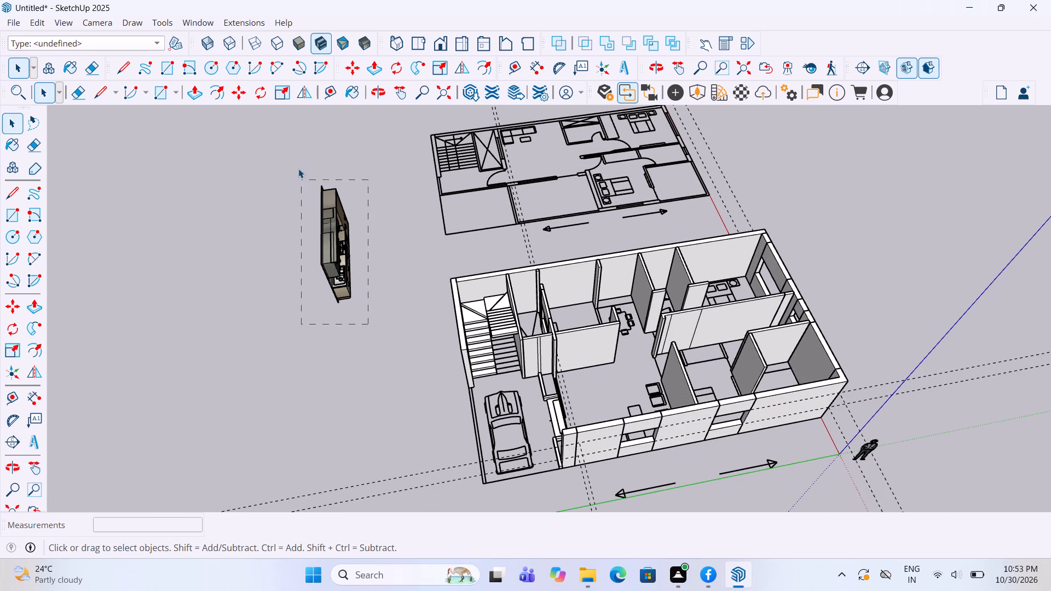
{"action": "left_click_drag", "start_coordinate": [298, 169], "coordinate": [297, 167]}
{"action": "right_click", "coordinate": [328, 220]}
{"action": "left_click", "coordinate": [382, 368]}
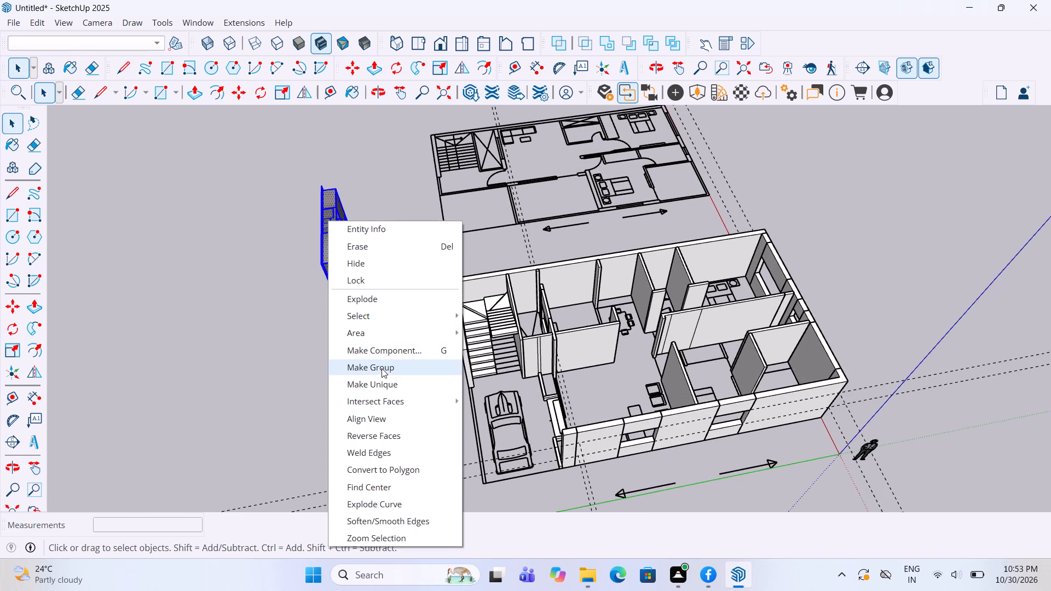
{"action": "key", "text": "space"}
Move the grouped kitchen unit onto the open ground outside the parking area, about 43' 6" from its original spot.
{"action": "type", "text": "m"}
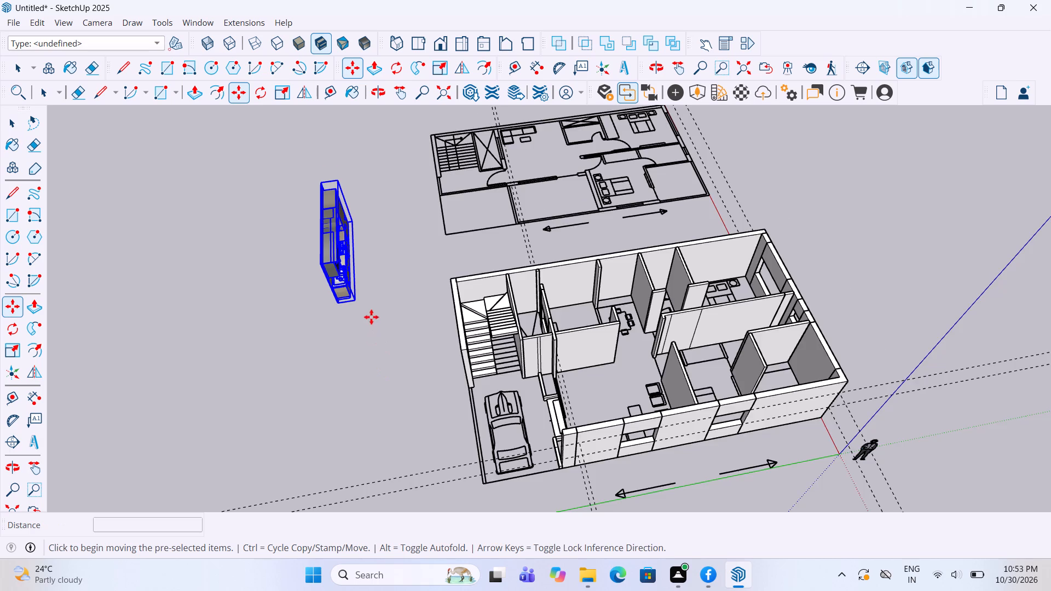
{"action": "scroll", "coordinate": [371, 317], "scroll_direction": "up", "scroll_amount": 4}
{"action": "left_click", "coordinate": [322, 303]}
{"action": "scroll", "coordinate": [726, 341], "scroll_direction": "down", "scroll_amount": 2}
{"action": "middle_click_drag", "start_coordinate": [729, 335], "coordinate": [415, 354]}
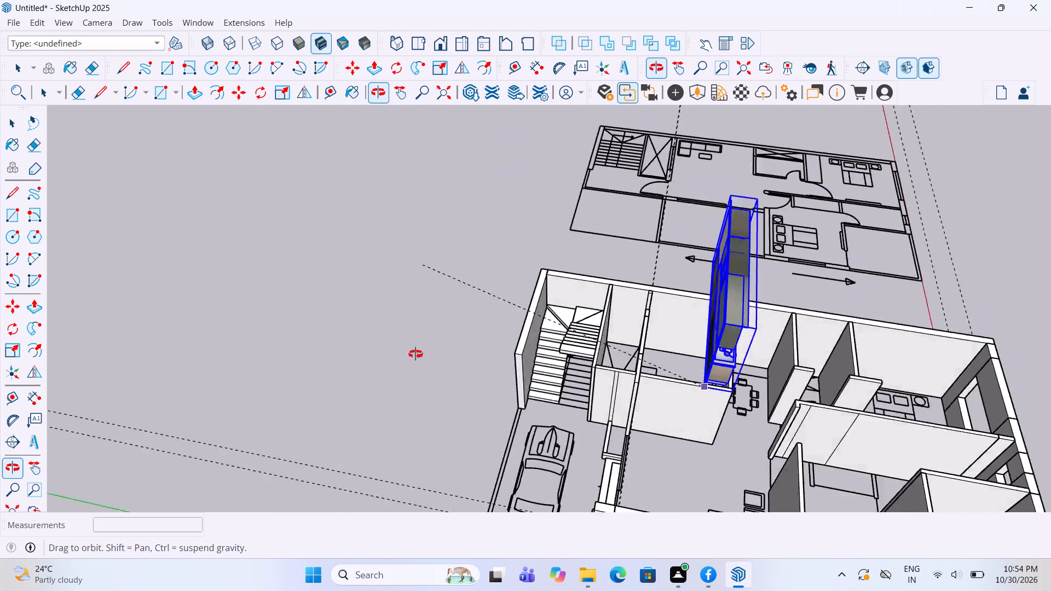
{"action": "middle_click_drag", "start_coordinate": [415, 354], "coordinate": [359, 369]}
{"action": "scroll", "coordinate": [610, 410], "scroll_direction": "up", "scroll_amount": 3}
{"action": "scroll", "coordinate": [502, 462], "scroll_direction": "up", "scroll_amount": 8}
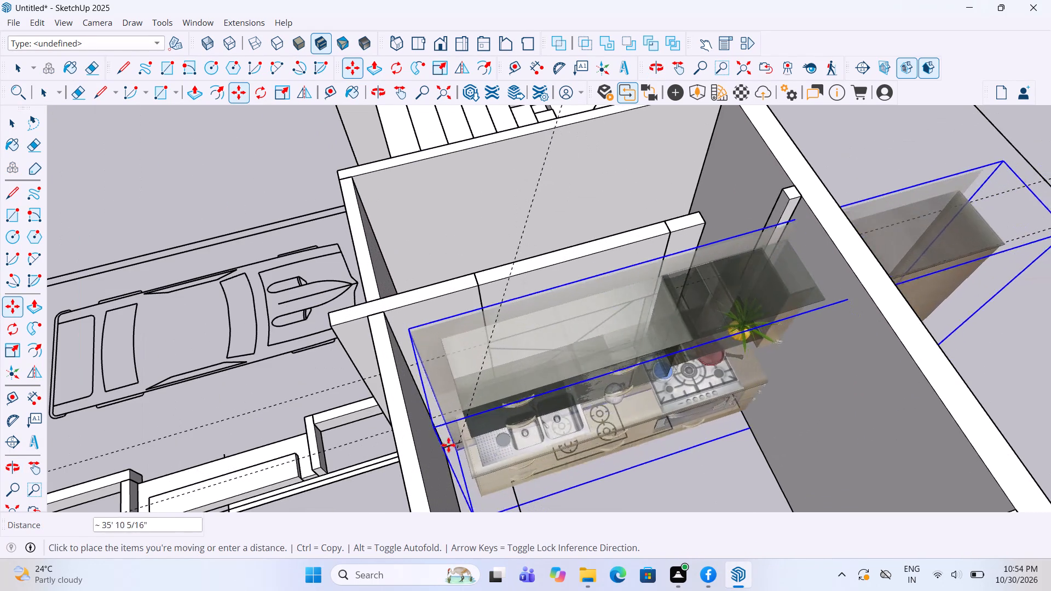
{"action": "scroll", "coordinate": [435, 388], "scroll_direction": "down", "scroll_amount": 6}
{"action": "scroll", "coordinate": [376, 316], "scroll_direction": "down", "scroll_amount": 6}
{"action": "middle_click_drag", "start_coordinate": [379, 320], "coordinate": [381, 431]}
{"action": "scroll", "coordinate": [599, 347], "scroll_direction": "down", "scroll_amount": 4}
{"action": "scroll", "coordinate": [302, 232], "scroll_direction": "up", "scroll_amount": 3}
{"action": "left_click", "coordinate": [258, 229]}
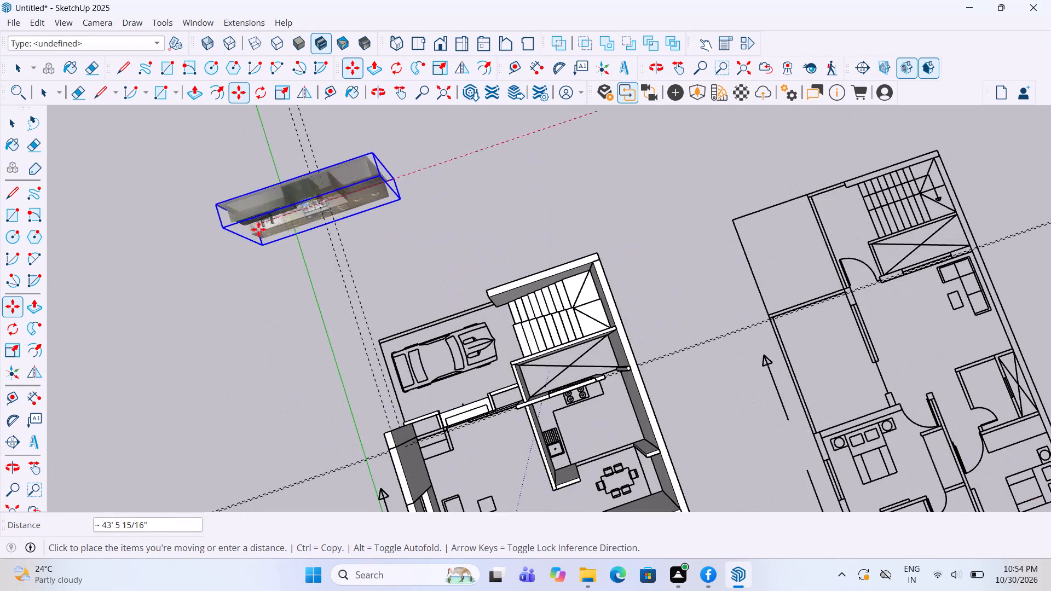
Rotate the kitchen unit 90° on the ground plane so it runs parallel to the green axis.
{"action": "left_click", "coordinate": [16, 328]}
{"action": "left_click", "coordinate": [268, 335]}
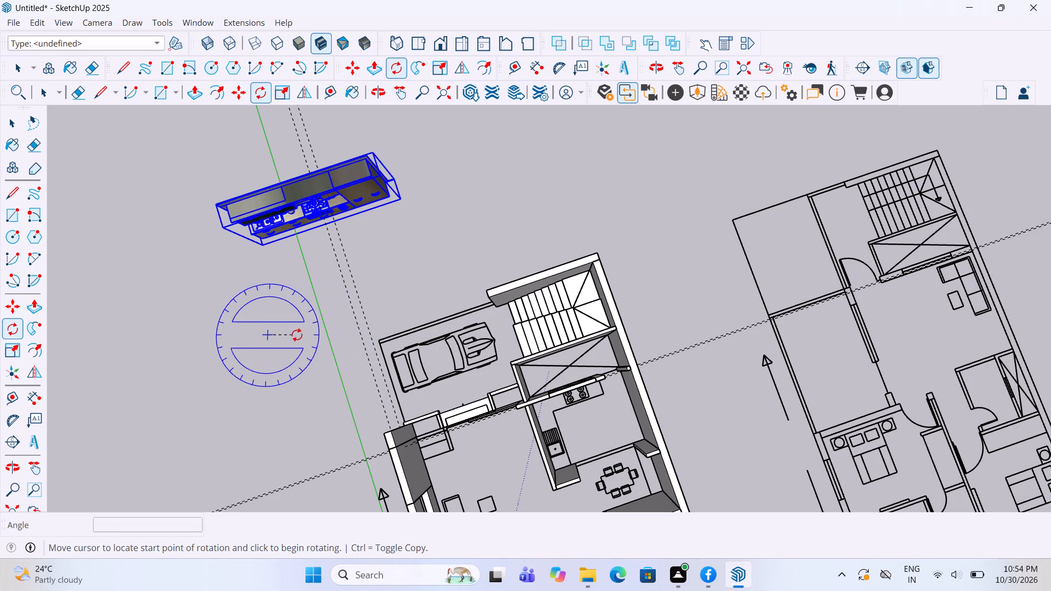
{"action": "left_click", "coordinate": [307, 328]}
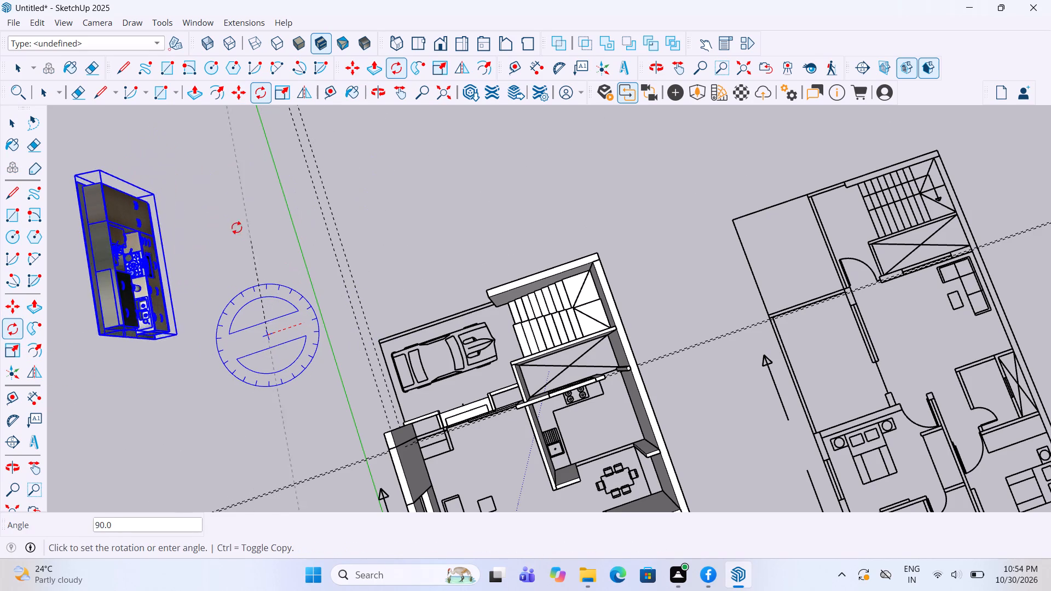
{"action": "left_click", "coordinate": [223, 201]}
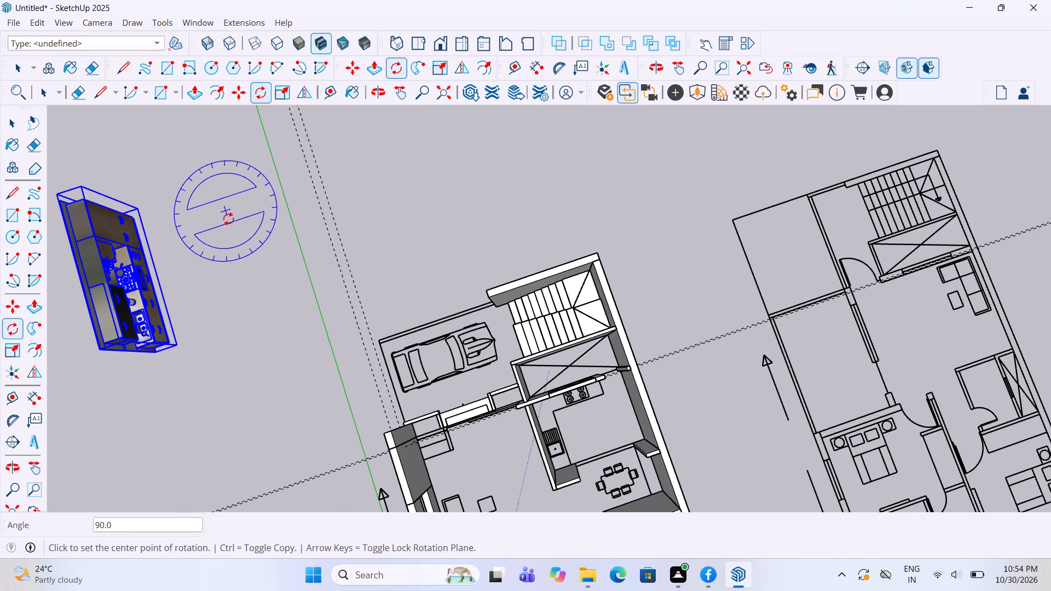
{"action": "key", "text": "space"}
Scale the kitchen unit down uniformly to 0.72.
{"action": "key", "text": "s"}
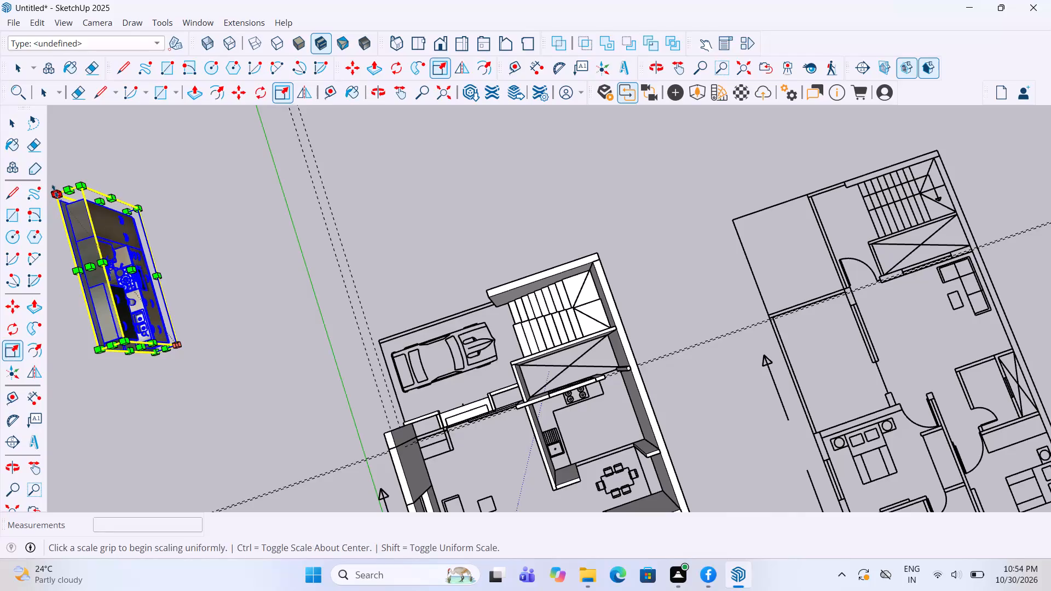
{"action": "left_click_drag", "start_coordinate": [55, 191], "coordinate": [88, 243]}
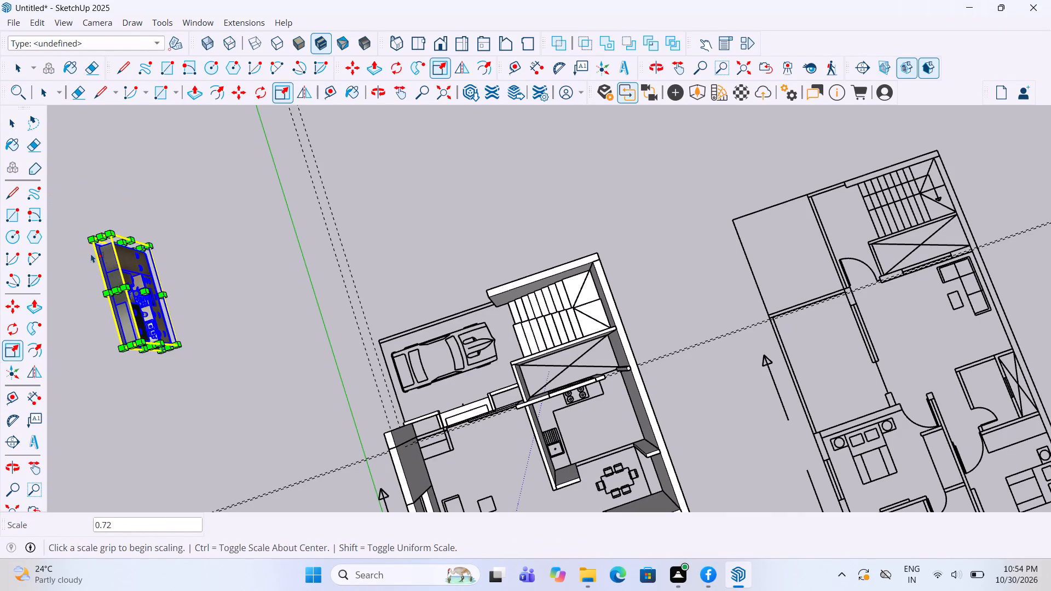
Move the kitchen unit by its bottom corner to the kitchen's inner wall corner, along the wall with the drawn sink counter.
{"action": "key", "text": "m"}
{"action": "left_click", "coordinate": [159, 355]}
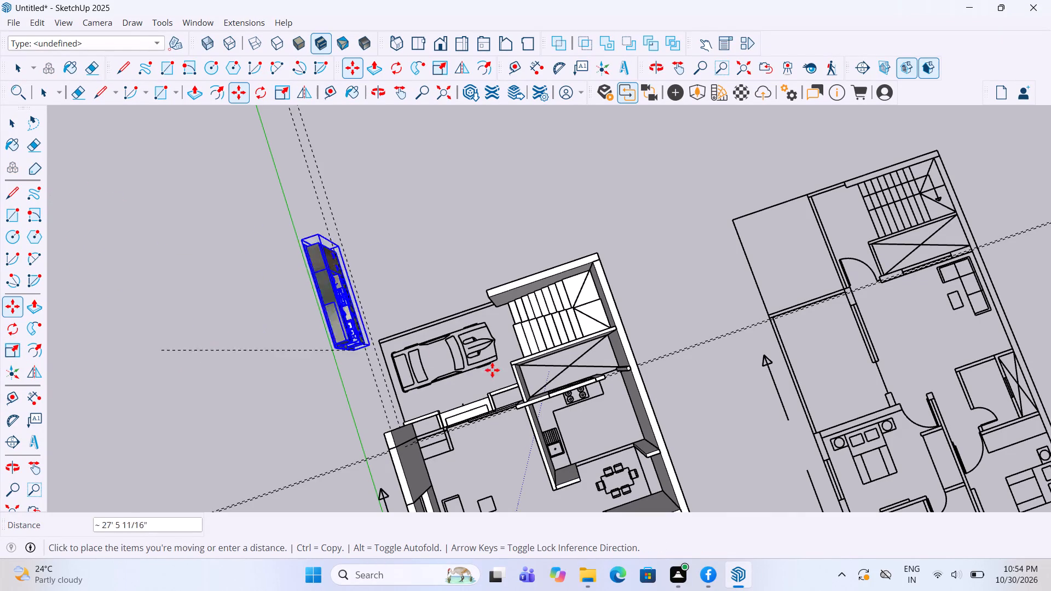
{"action": "scroll", "coordinate": [635, 489], "scroll_direction": "up", "scroll_amount": 4}
{"action": "scroll", "coordinate": [555, 481], "scroll_direction": "up", "scroll_amount": 9}
{"action": "middle_click_drag", "start_coordinate": [531, 451], "coordinate": [449, 406]}
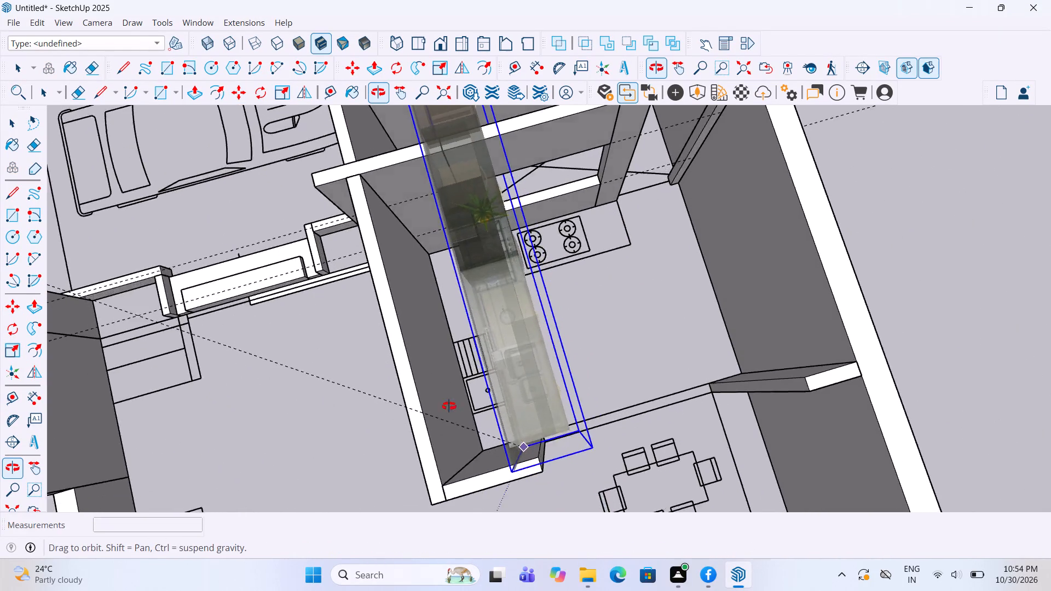
{"action": "middle_click_drag", "start_coordinate": [449, 406], "coordinate": [402, 377]}
{"action": "scroll", "coordinate": [508, 355], "scroll_direction": "up", "scroll_amount": 7}
{"action": "middle_click_drag", "start_coordinate": [443, 353], "coordinate": [421, 397]}
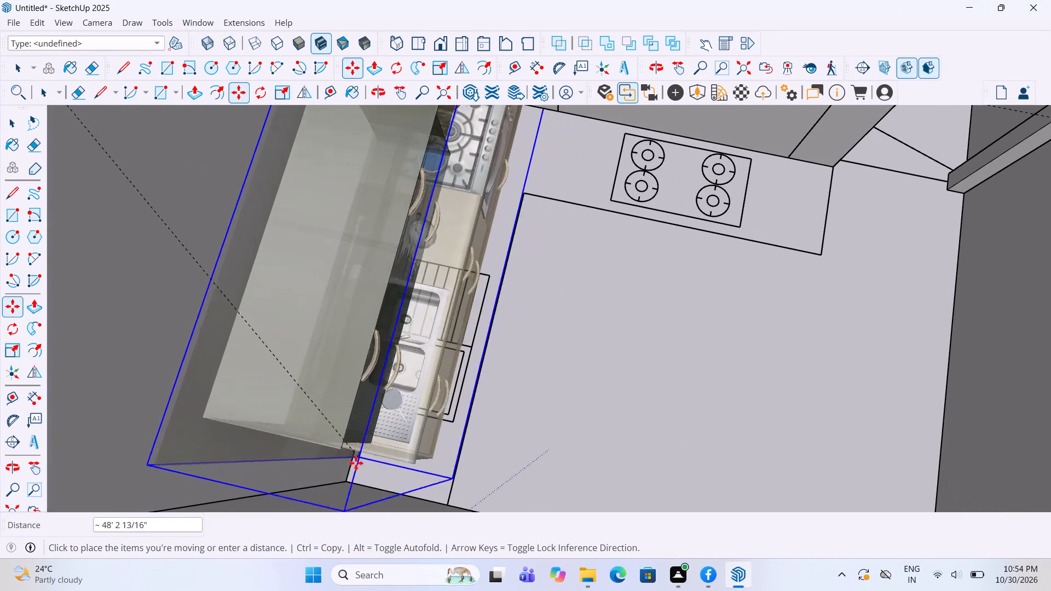
{"action": "left_click", "coordinate": [350, 483]}
{"action": "key", "text": "space"}
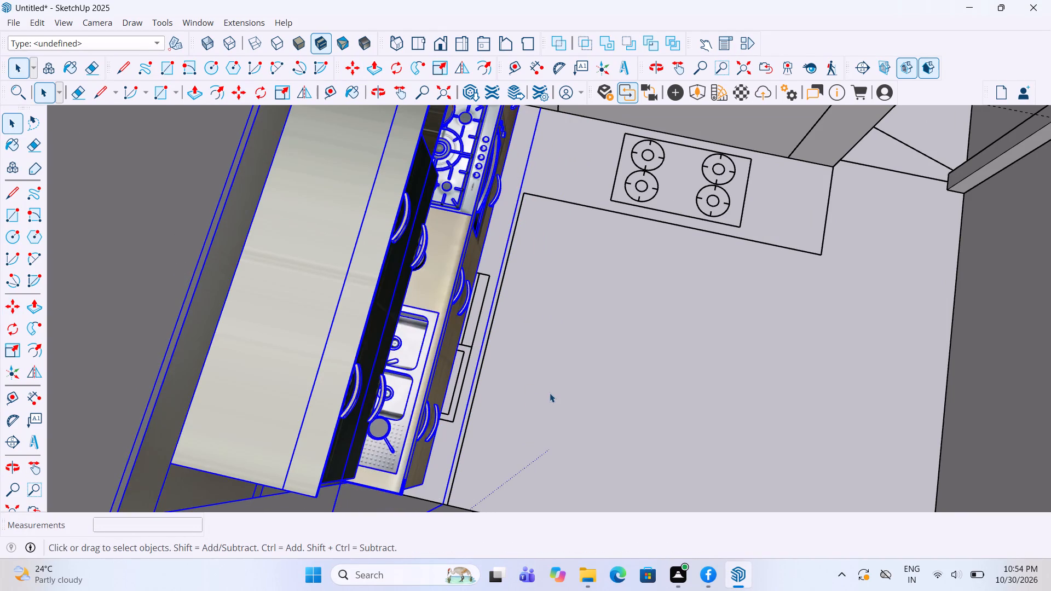
{"action": "left_click", "coordinate": [550, 393]}
Scale the kitchen unit's length along its red direction to about 0.68 so it ends at the kitchen's window wall.
{"action": "scroll", "coordinate": [532, 364], "scroll_direction": "down", "scroll_amount": 11}
{"action": "middle_click_drag", "start_coordinate": [517, 367], "coordinate": [482, 349]}
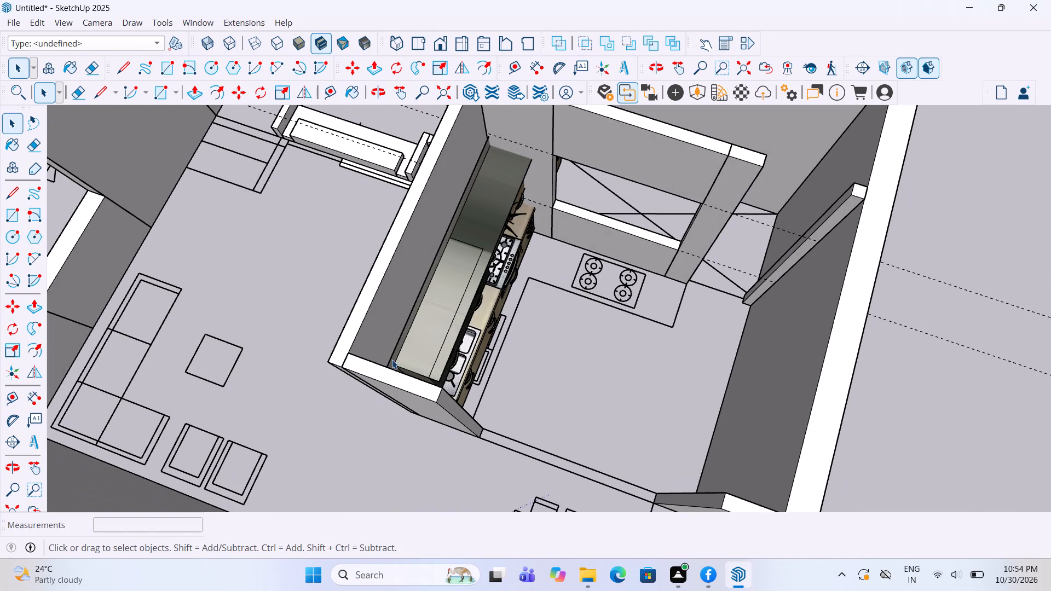
{"action": "scroll", "coordinate": [395, 363], "scroll_direction": "down", "scroll_amount": 5}
{"action": "middle_click_drag", "start_coordinate": [699, 489], "coordinate": [395, 394]}
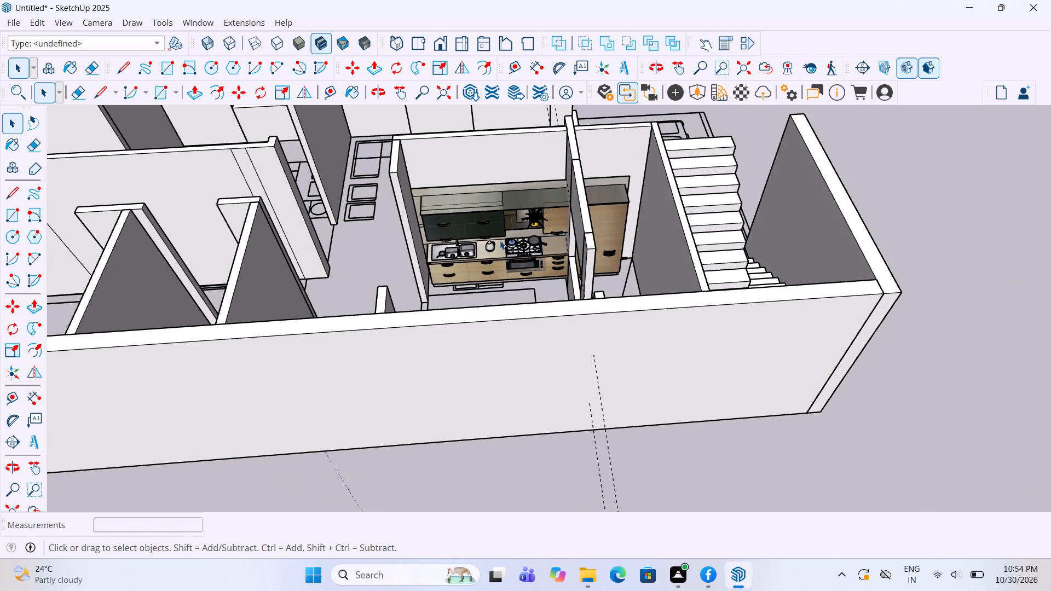
{"action": "scroll", "coordinate": [491, 215], "scroll_direction": "up", "scroll_amount": 4}
{"action": "left_click", "coordinate": [491, 215]}
{"action": "scroll", "coordinate": [491, 215], "scroll_direction": "up", "scroll_amount": 2}
{"action": "key", "text": "s"}
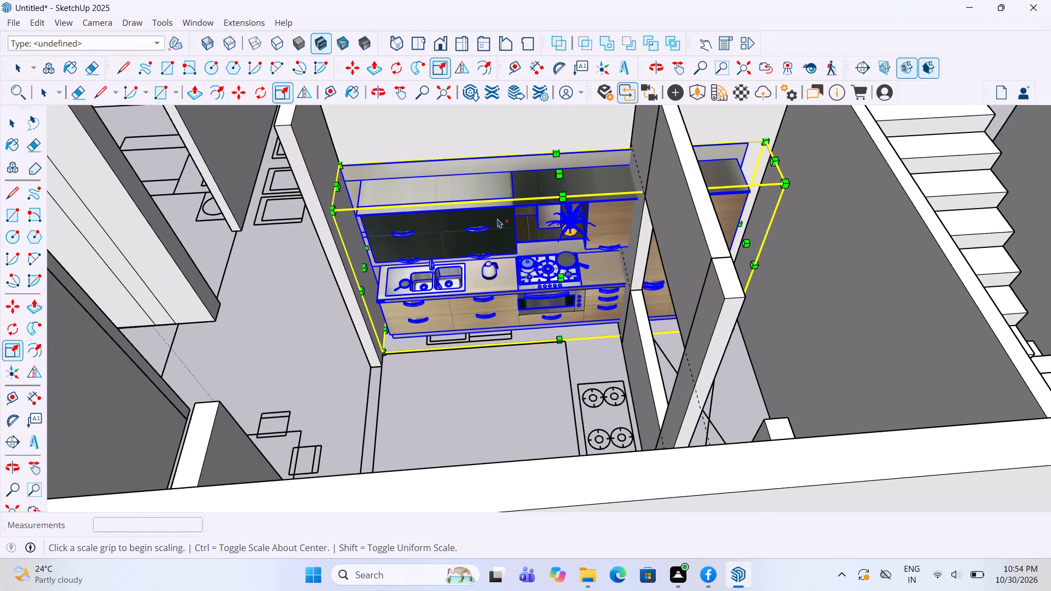
{"action": "left_click_drag", "start_coordinate": [747, 241], "coordinate": [712, 242]}
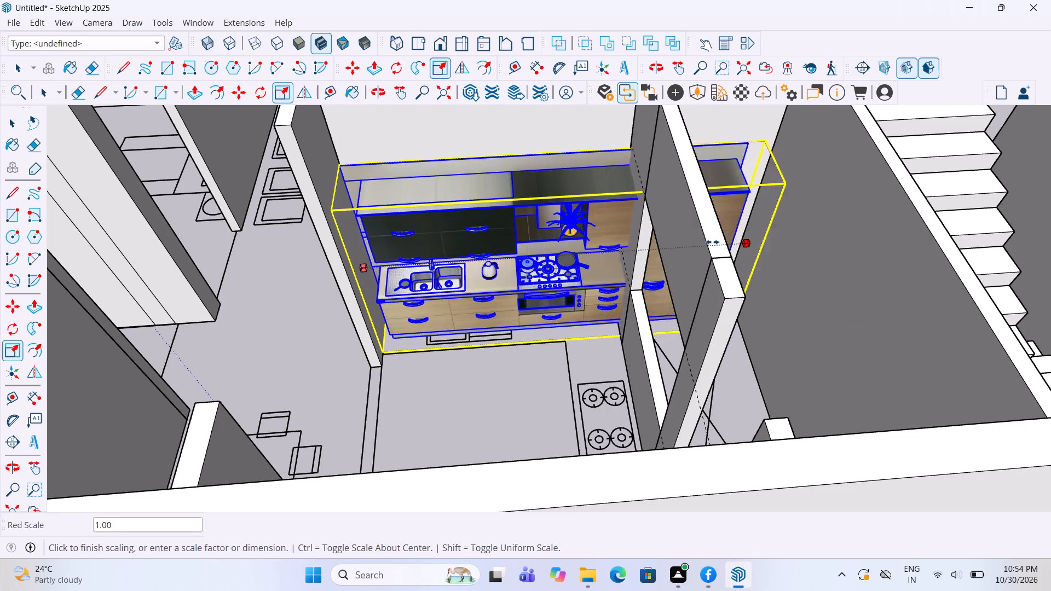
{"action": "left_click_drag", "start_coordinate": [712, 242], "coordinate": [663, 244]}
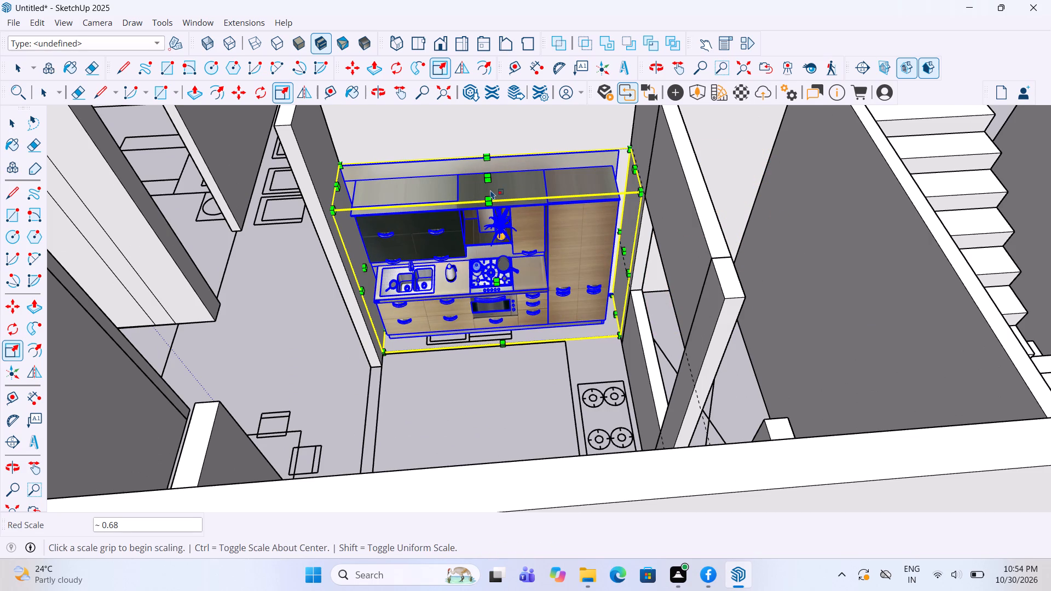
Scale the kitchen unit's height along its blue direction so its top sits just below the top of the walls.
{"action": "left_click", "coordinate": [488, 172]}
{"action": "left_click_drag", "start_coordinate": [488, 179], "coordinate": [487, 100]}
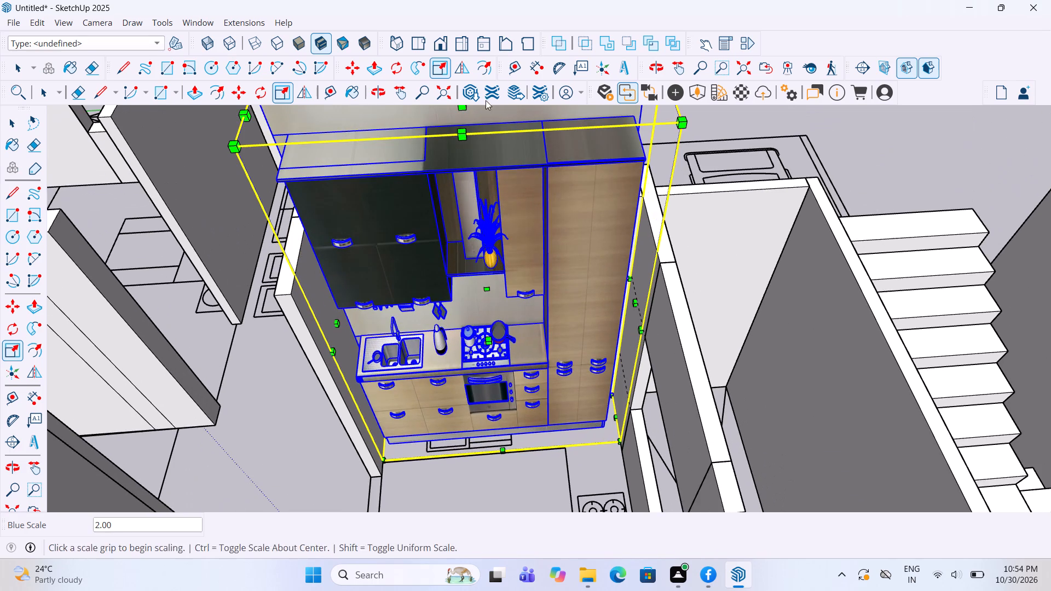
{"action": "scroll", "coordinate": [447, 231], "scroll_direction": "down", "scroll_amount": 3}
{"action": "left_click_drag", "start_coordinate": [458, 137], "coordinate": [461, 149]}
{"action": "left_click_drag", "start_coordinate": [461, 149], "coordinate": [486, 230]}
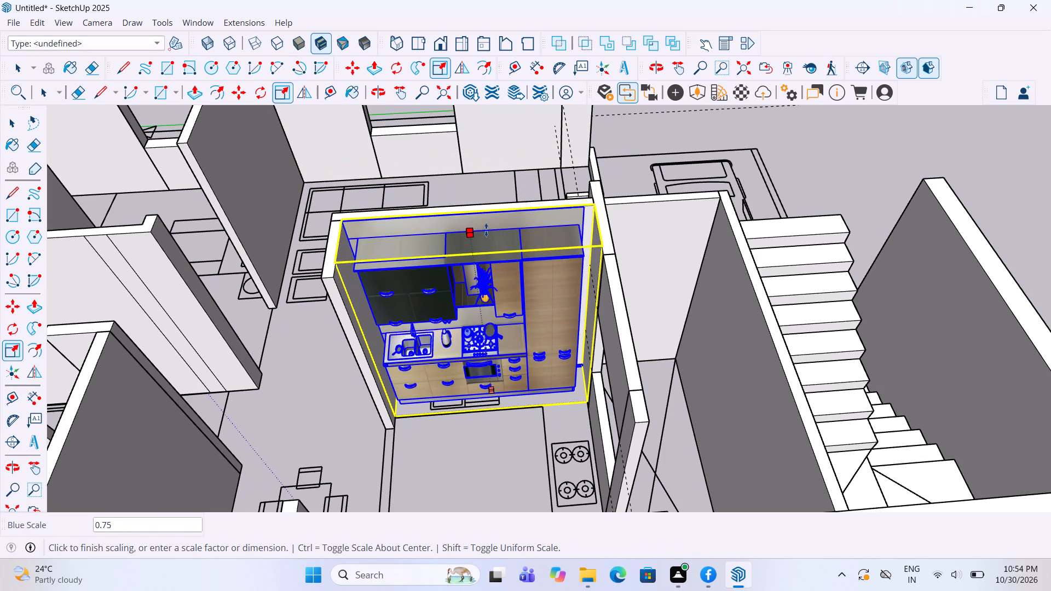
{"action": "left_click_drag", "start_coordinate": [486, 230], "coordinate": [490, 246]}
{"action": "key", "text": "c"}
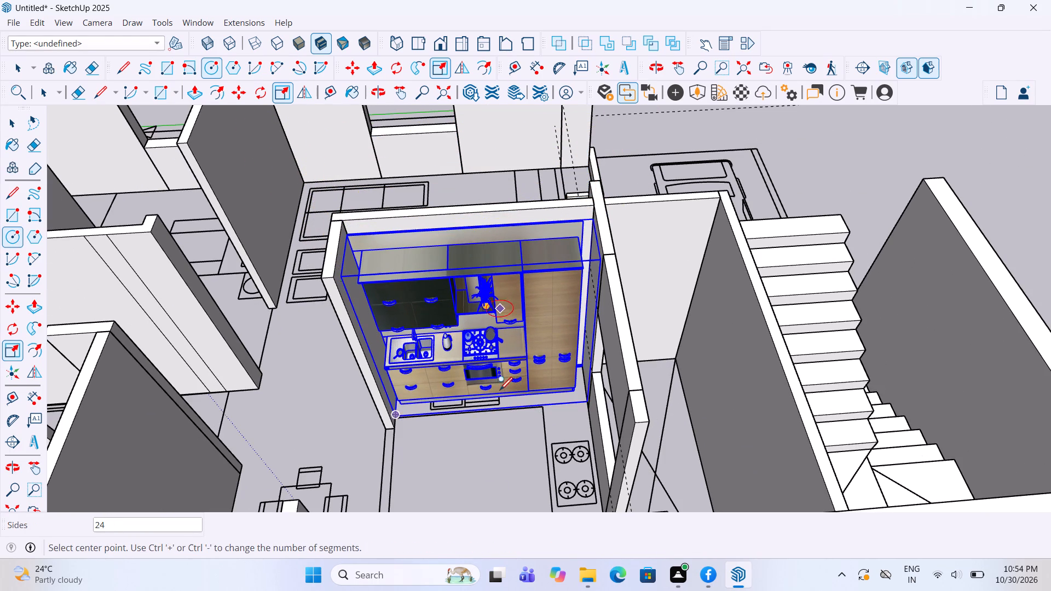
{"action": "left_click", "coordinate": [489, 541]}
{"action": "key", "text": "space"}
{"action": "left_click", "coordinate": [479, 457]}
Scale the kitchen unit's depth outward along its green direction so its base cabinets cover the drawn sink counter.
{"action": "scroll", "coordinate": [478, 369], "scroll_direction": "down", "scroll_amount": 1}
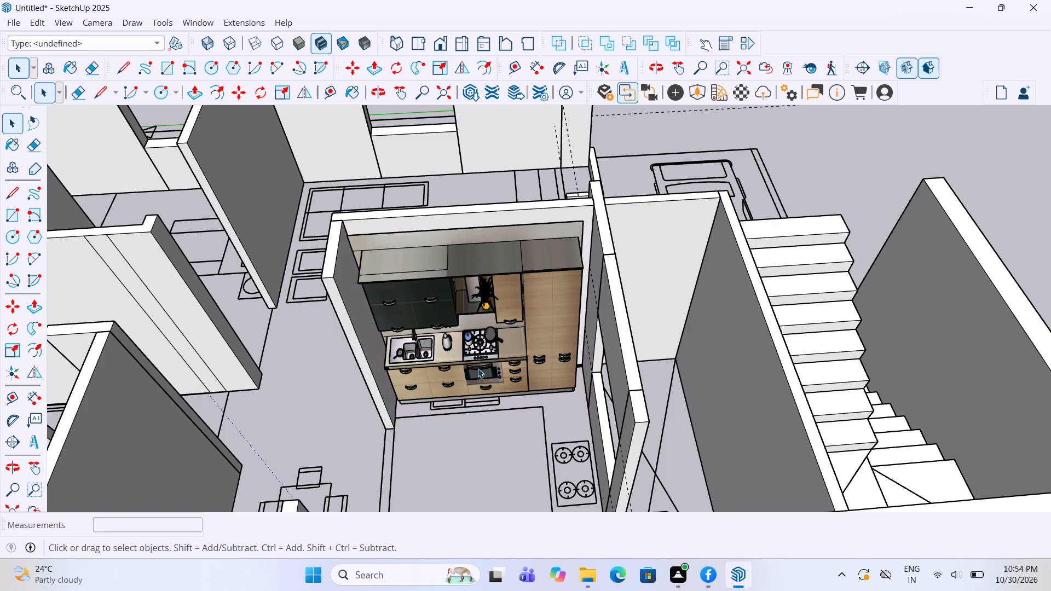
{"action": "middle_click_drag", "start_coordinate": [478, 367], "coordinate": [498, 265]}
{"action": "middle_click", "coordinate": [498, 265]}
{"action": "scroll", "coordinate": [498, 265], "scroll_direction": "up", "scroll_amount": 3}
{"action": "scroll", "coordinate": [485, 365], "scroll_direction": "up", "scroll_amount": 5}
{"action": "middle_click_drag", "start_coordinate": [481, 365], "coordinate": [451, 378]}
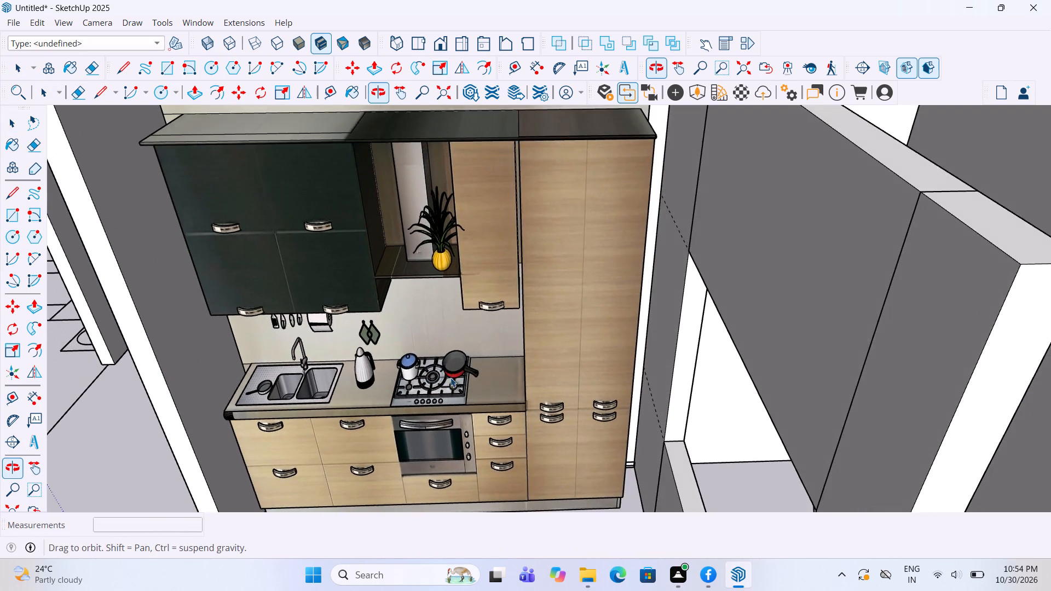
{"action": "scroll", "coordinate": [527, 321], "scroll_direction": "down", "scroll_amount": 5}
{"action": "middle_click_drag", "start_coordinate": [536, 318], "coordinate": [553, 379]}
{"action": "scroll", "coordinate": [521, 386], "scroll_direction": "up", "scroll_amount": 4}
{"action": "left_click", "coordinate": [486, 390]}
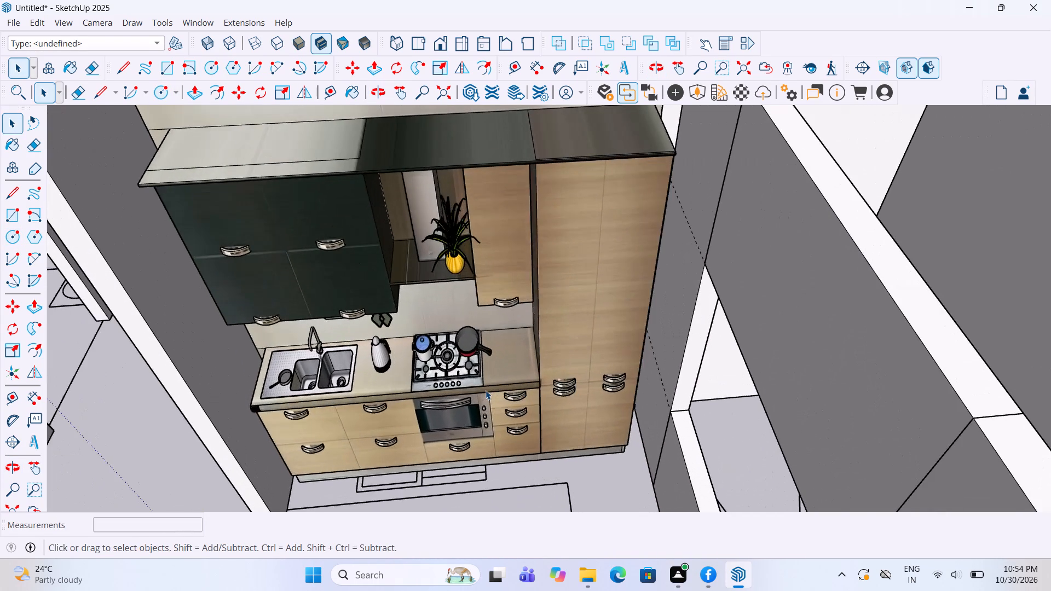
{"action": "scroll", "coordinate": [486, 390], "scroll_direction": "down", "scroll_amount": 3}
{"action": "key", "text": "s"}
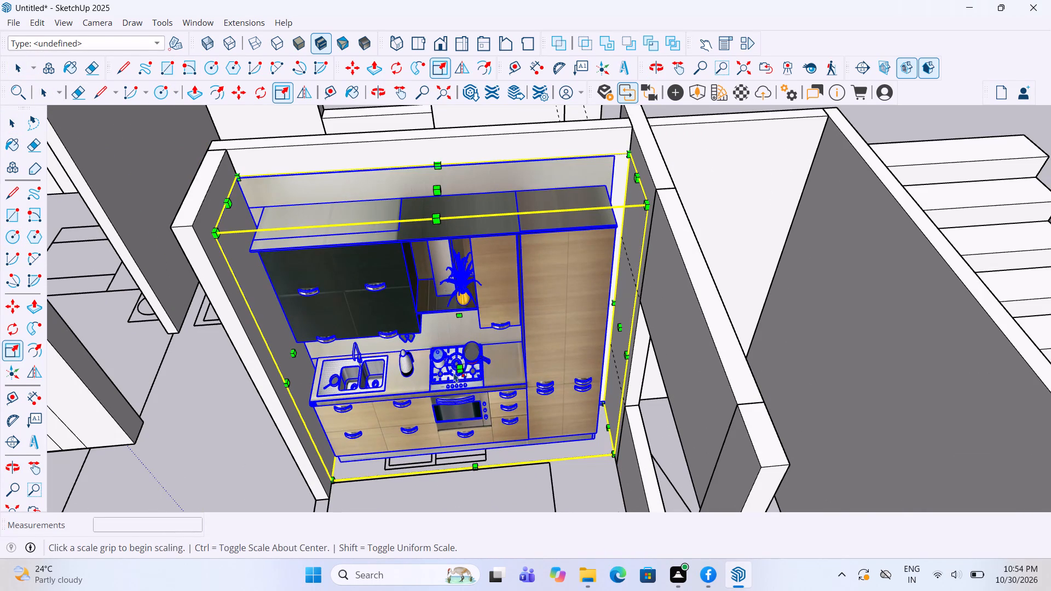
{"action": "left_click_drag", "start_coordinate": [458, 368], "coordinate": [460, 390]}
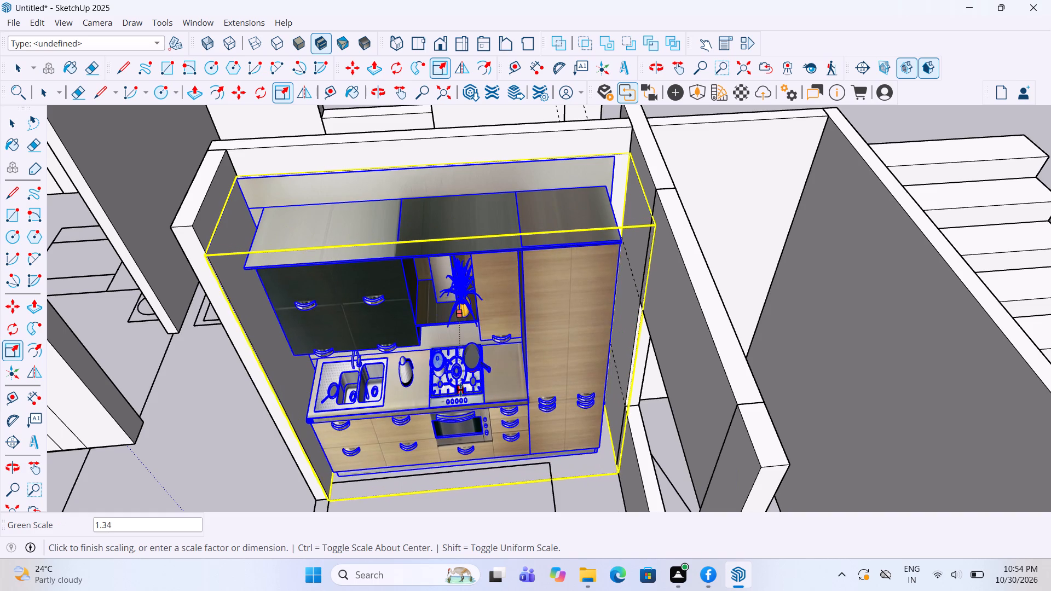
{"action": "left_click_drag", "start_coordinate": [460, 390], "coordinate": [462, 397]}
{"action": "key", "text": "space"}
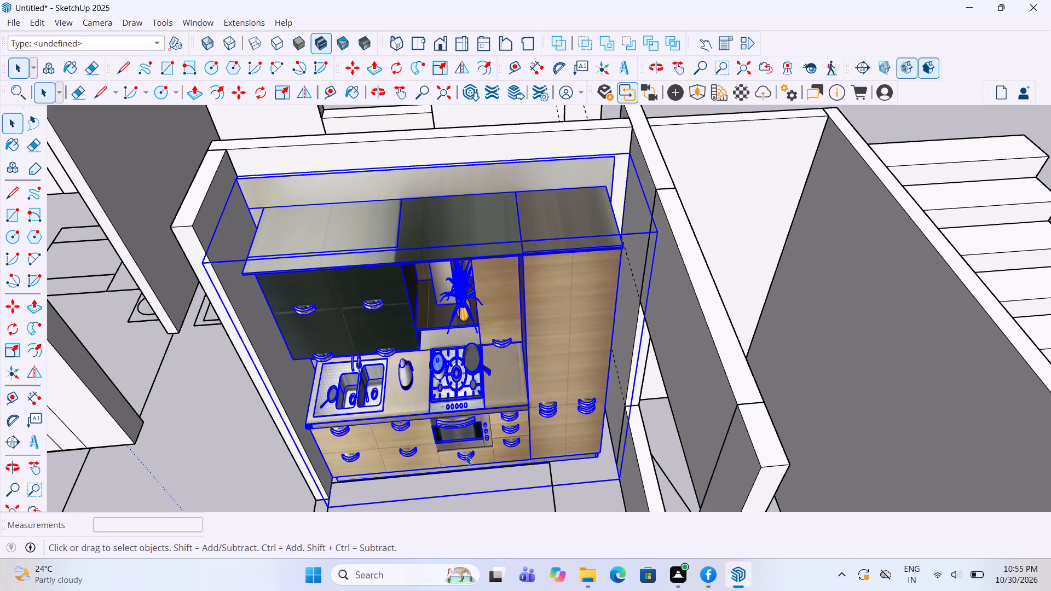
{"action": "left_click", "coordinate": [476, 477]}
Import the toilet model CS300DRT+693x451x763 from the Downloads folder.
{"action": "scroll", "coordinate": [552, 350], "scroll_direction": "down", "scroll_amount": 11}
{"action": "middle_click_drag", "start_coordinate": [571, 365], "coordinate": [612, 399]}
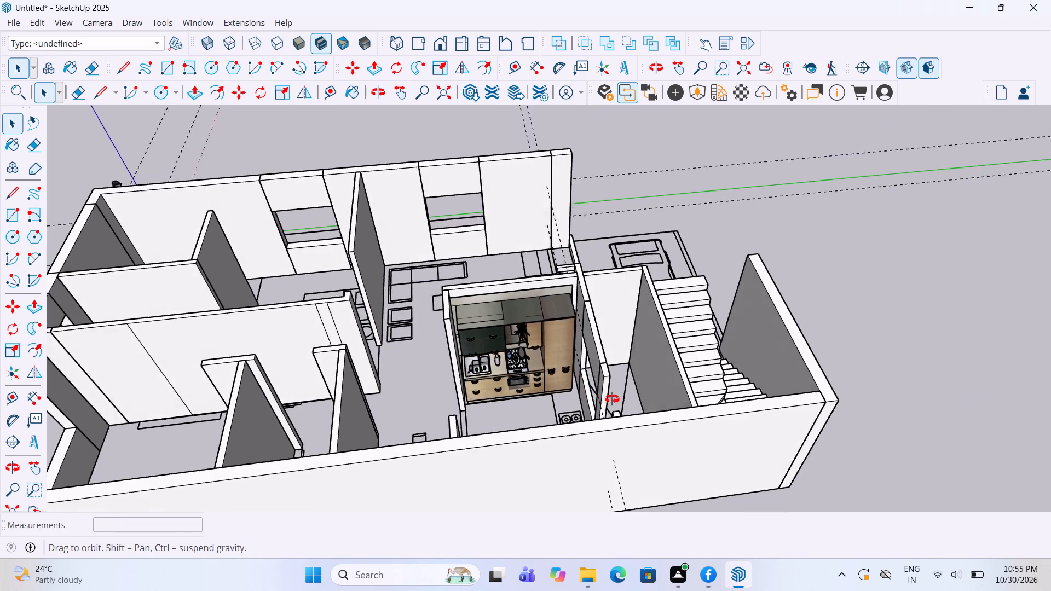
{"action": "middle_click_drag", "start_coordinate": [612, 399], "coordinate": [734, 432]}
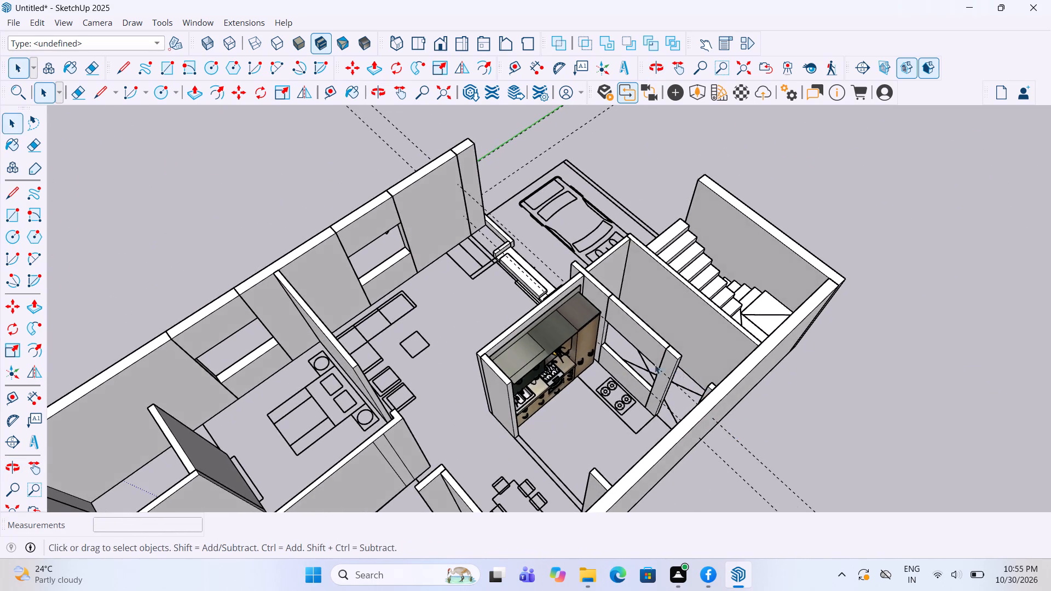
{"action": "scroll", "coordinate": [540, 353], "scroll_direction": "down", "scroll_amount": 3}
{"action": "middle_click_drag", "start_coordinate": [544, 355], "coordinate": [737, 369]}
{"action": "scroll", "coordinate": [654, 360], "scroll_direction": "down", "scroll_amount": 5}
{"action": "middle_click_drag", "start_coordinate": [506, 382], "coordinate": [757, 379]}
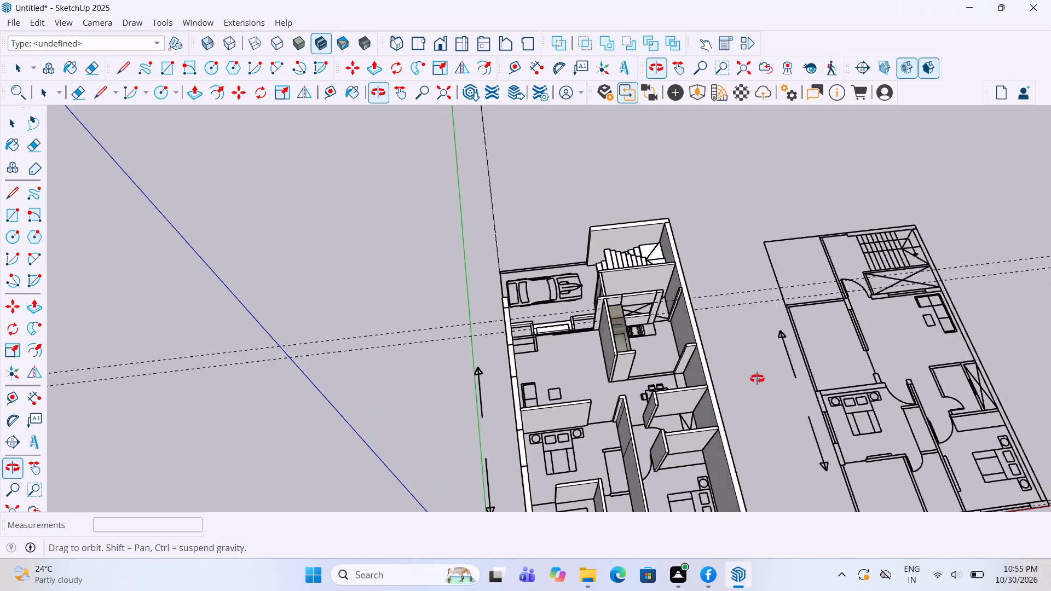
{"action": "middle_click_drag", "start_coordinate": [757, 379], "coordinate": [968, 383]}
{"action": "left_click", "coordinate": [18, 22]}
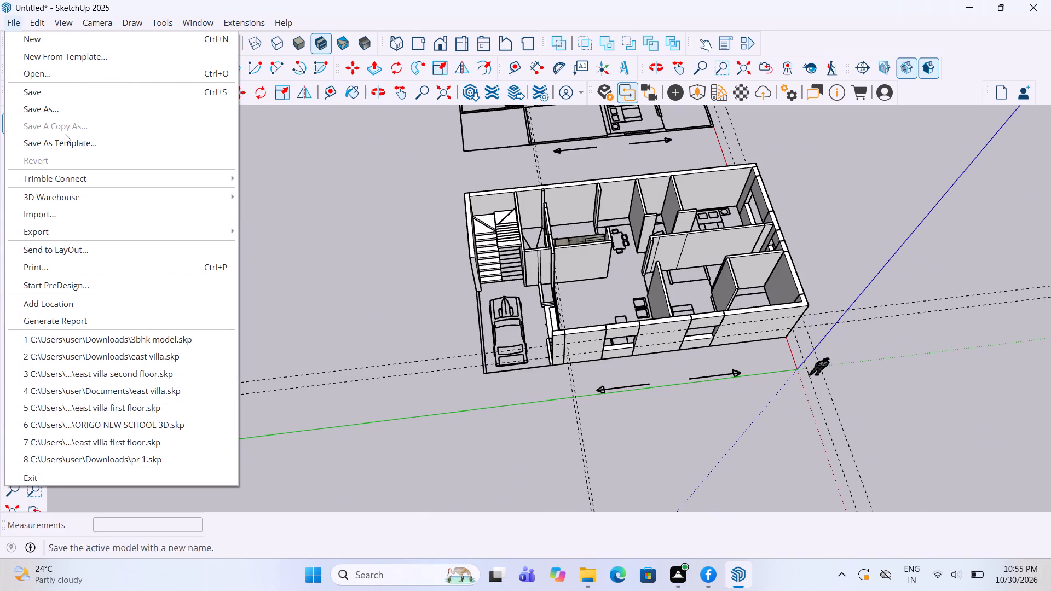
{"action": "left_click", "coordinate": [74, 212]}
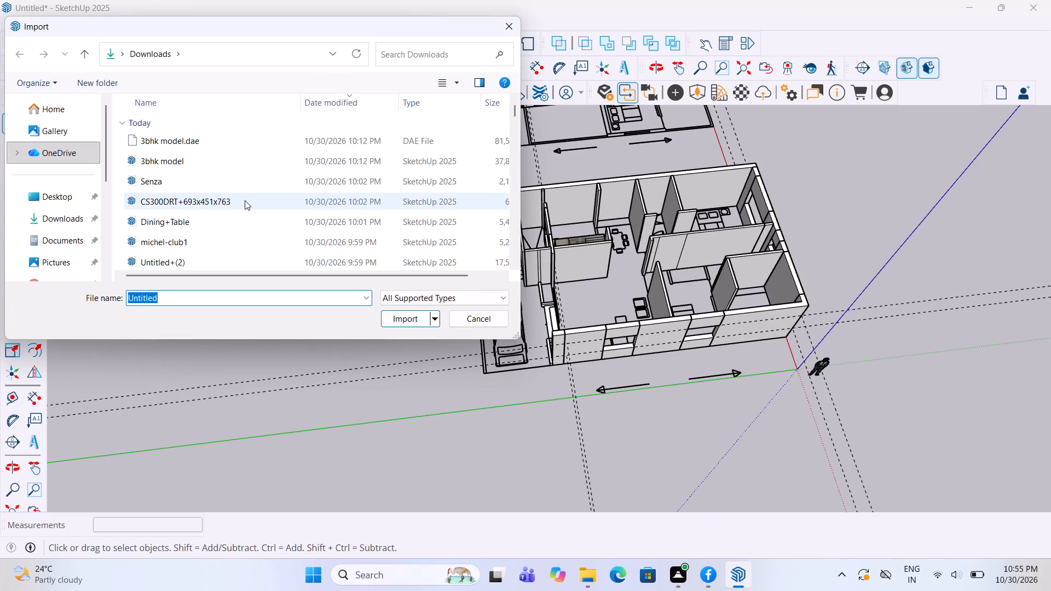
{"action": "left_click", "coordinate": [245, 200]}
{"action": "left_click", "coordinate": [394, 321]}
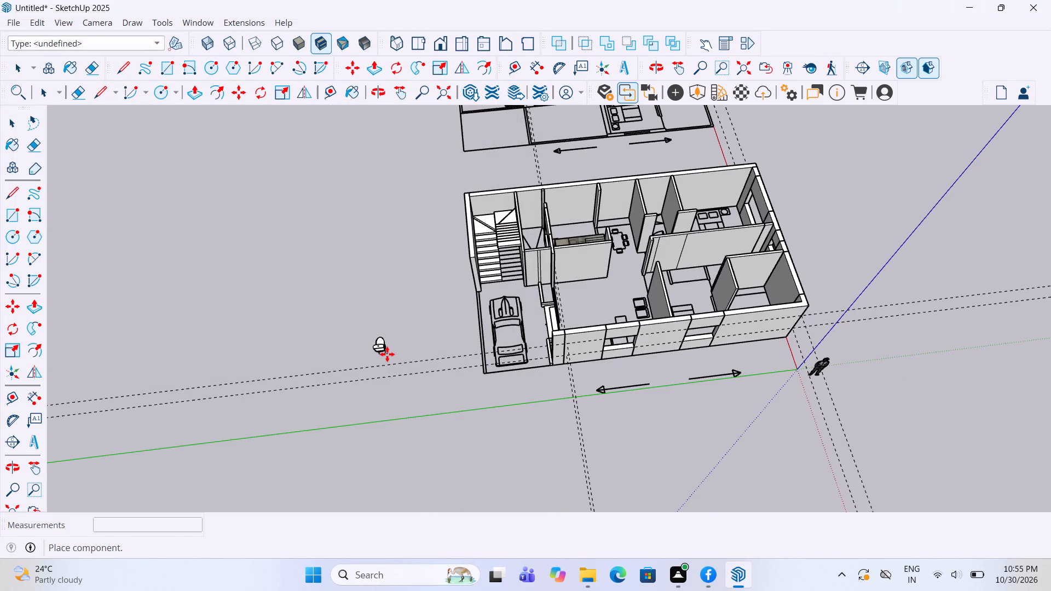
Place the toilet on the crossed floor rectangle in the small bathroom between the dining area and the bedroom.
{"action": "scroll", "coordinate": [723, 188], "scroll_direction": "up", "scroll_amount": 4}
{"action": "middle_click_drag", "start_coordinate": [723, 188], "coordinate": [680, 323]}
{"action": "middle_click_drag", "start_coordinate": [679, 292], "coordinate": [698, 298]}
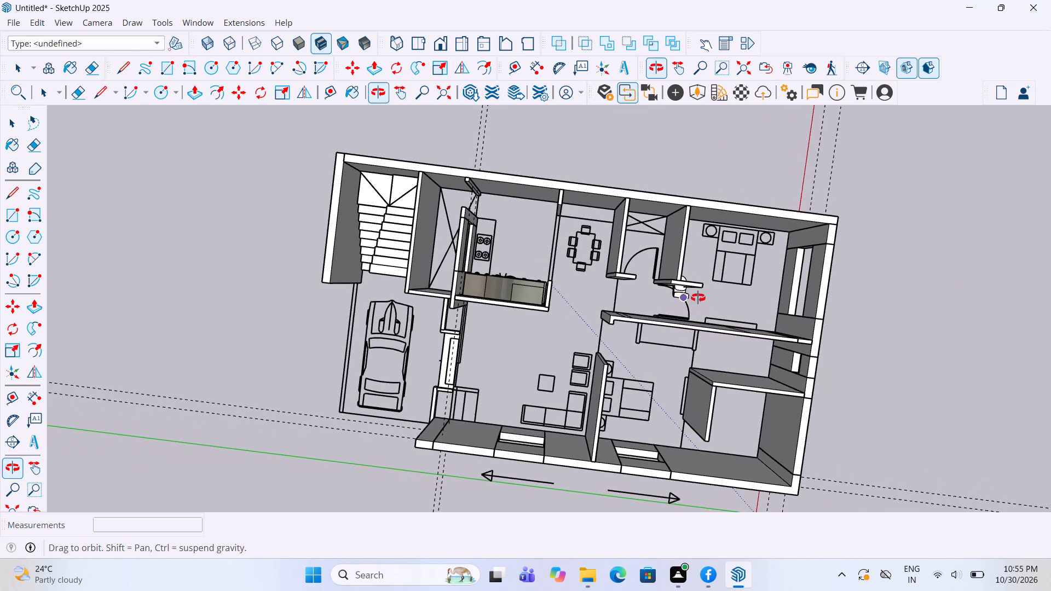
{"action": "middle_click_drag", "start_coordinate": [698, 298], "coordinate": [704, 285]}
{"action": "scroll", "coordinate": [704, 228], "scroll_direction": "up", "scroll_amount": 3}
{"action": "scroll", "coordinate": [704, 228], "scroll_direction": "down", "scroll_amount": 4}
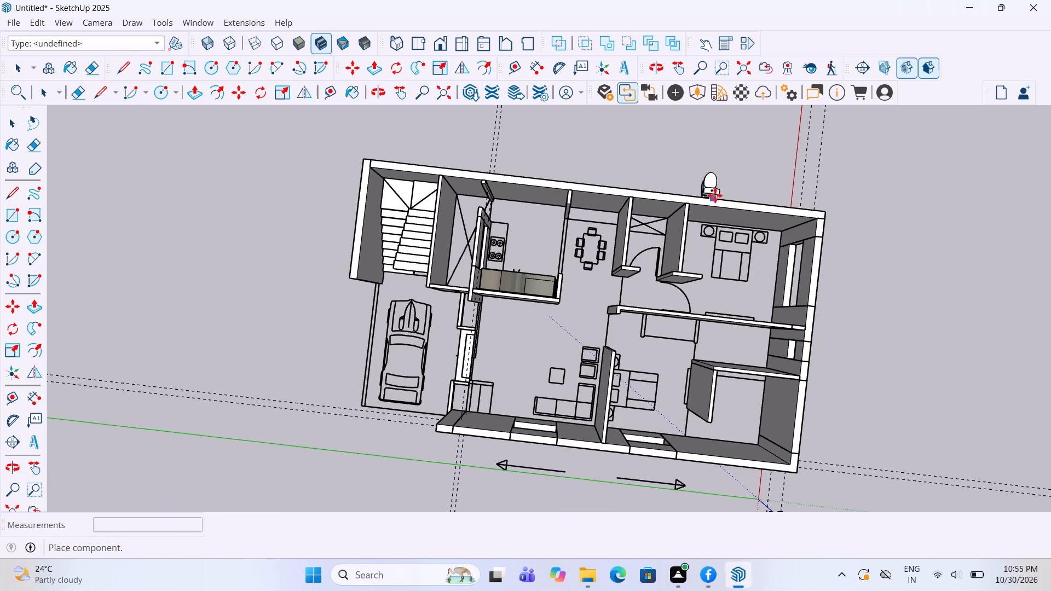
{"action": "scroll", "coordinate": [689, 241], "scroll_direction": "up", "scroll_amount": 7}
{"action": "scroll", "coordinate": [632, 231], "scroll_direction": "up", "scroll_amount": 4}
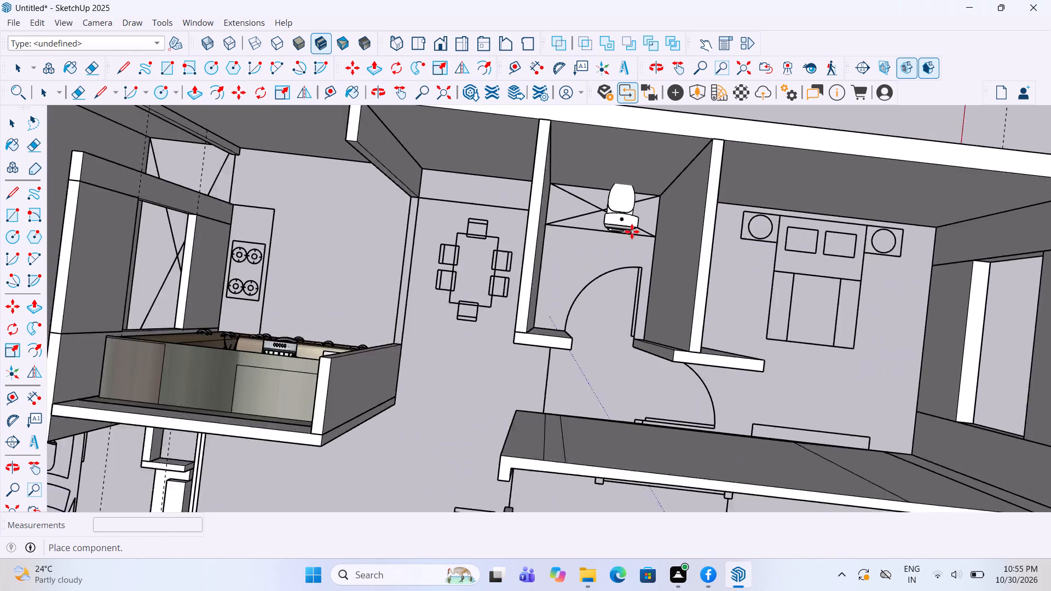
{"action": "scroll", "coordinate": [631, 233], "scroll_direction": "up", "scroll_amount": 3}
{"action": "double_click", "coordinate": [607, 241]}
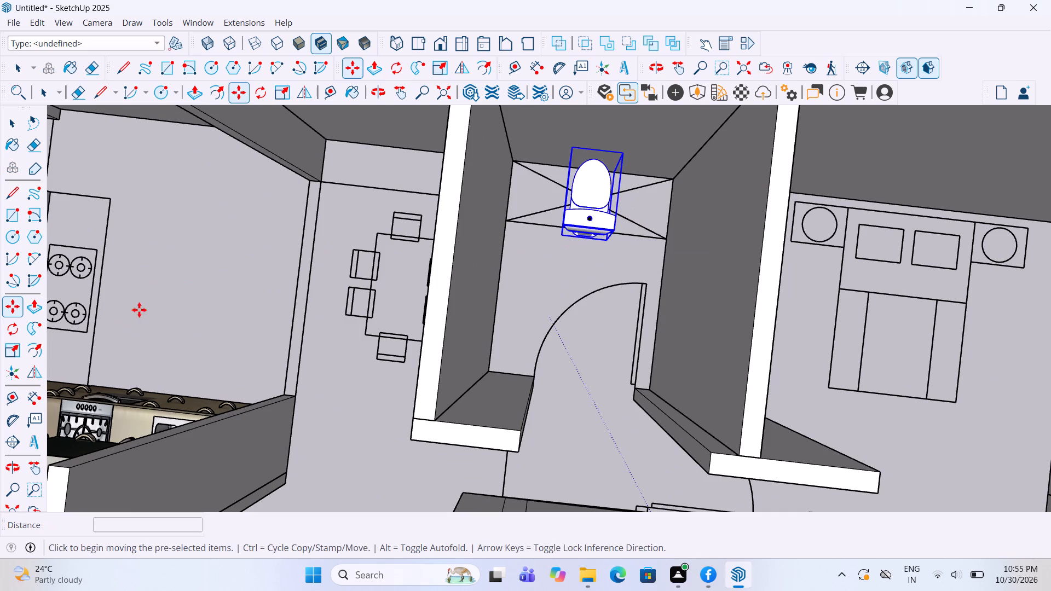
Flip the toilet across its red plane so its tank faces the bathroom's outer wall.
{"action": "left_click", "coordinate": [38, 366]}
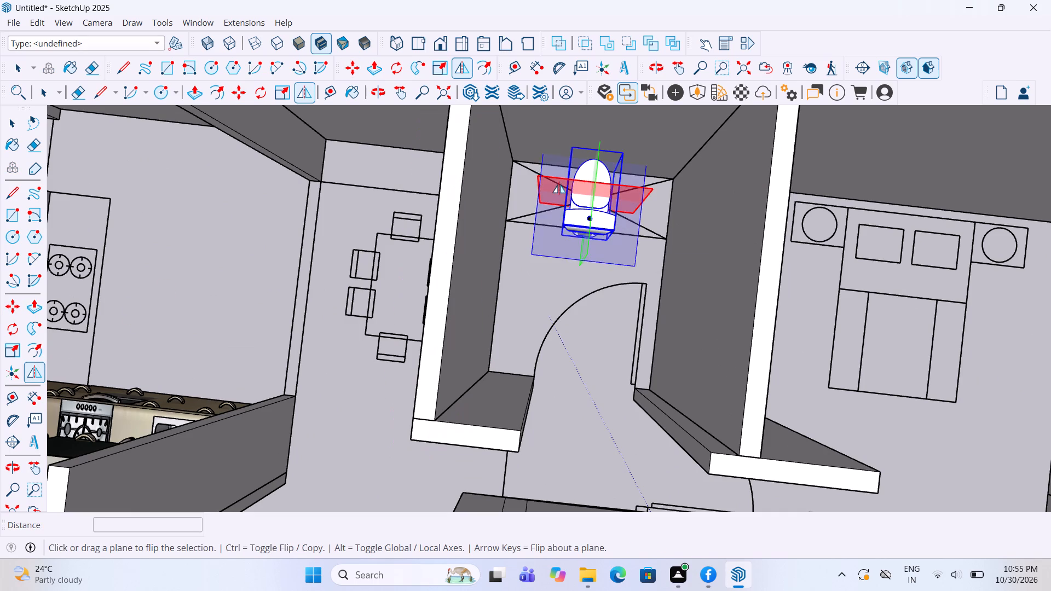
{"action": "left_click", "coordinate": [559, 184]}
{"action": "key", "text": "space"}
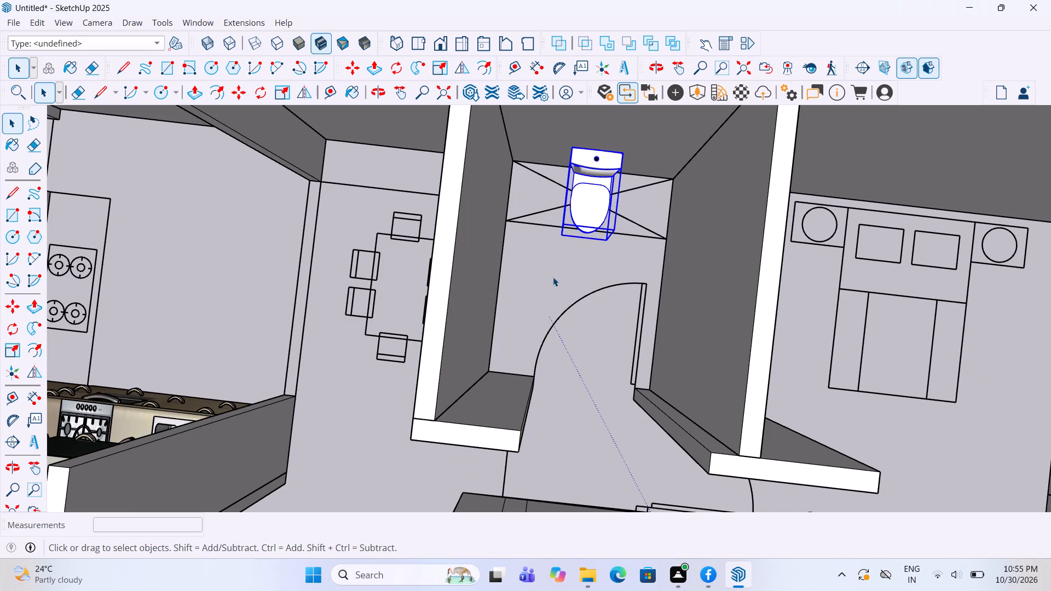
{"action": "left_click", "coordinate": [553, 277]}
Examine how the toilet sits on the bathroom floor and against the back wall.
{"action": "scroll", "coordinate": [579, 286], "scroll_direction": "down", "scroll_amount": 1}
{"action": "middle_click_drag", "start_coordinate": [579, 286], "coordinate": [590, 113]}
{"action": "scroll", "coordinate": [600, 215], "scroll_direction": "up", "scroll_amount": 2}
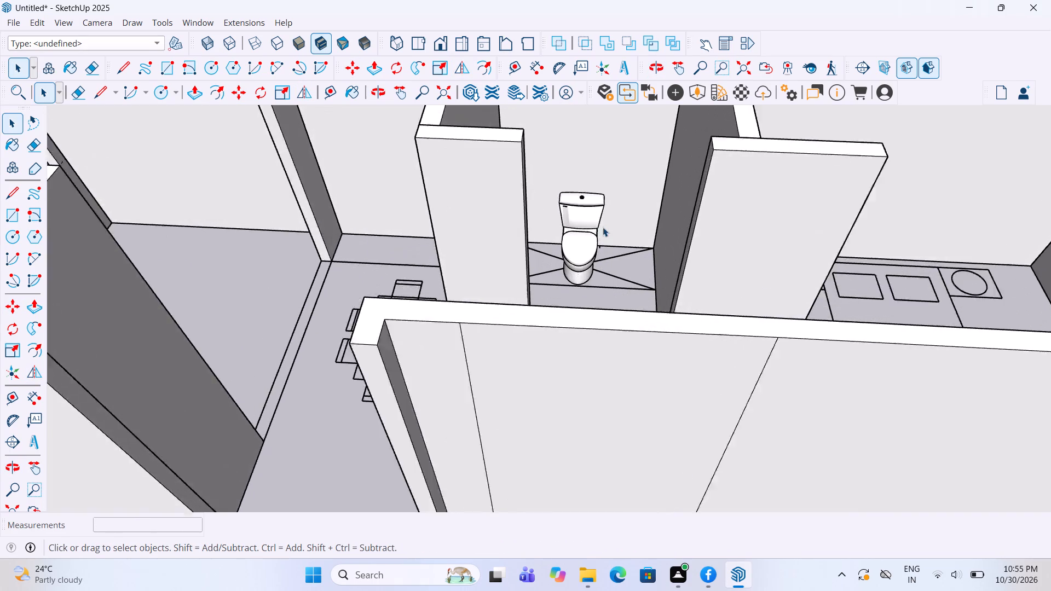
{"action": "scroll", "coordinate": [603, 227], "scroll_direction": "up", "scroll_amount": 7}
{"action": "middle_click_drag", "start_coordinate": [568, 329], "coordinate": [569, 299]}
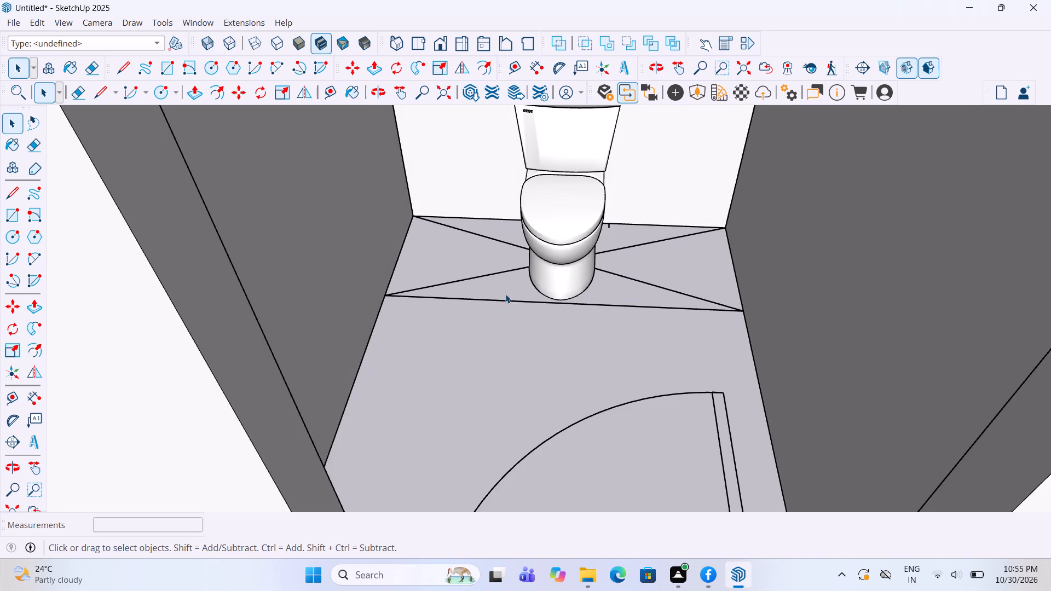
{"action": "scroll", "coordinate": [505, 294], "scroll_direction": "down", "scroll_amount": 11}
{"action": "key", "text": "x"}
{"action": "key", "text": "x"}
Import the Dining+Table model from the Downloads folder.
{"action": "middle_click_drag", "start_coordinate": [548, 234], "coordinate": [570, 375]}
{"action": "scroll", "coordinate": [464, 308], "scroll_direction": "down", "scroll_amount": 11}
{"action": "scroll", "coordinate": [488, 256], "scroll_direction": "down", "scroll_amount": 14}
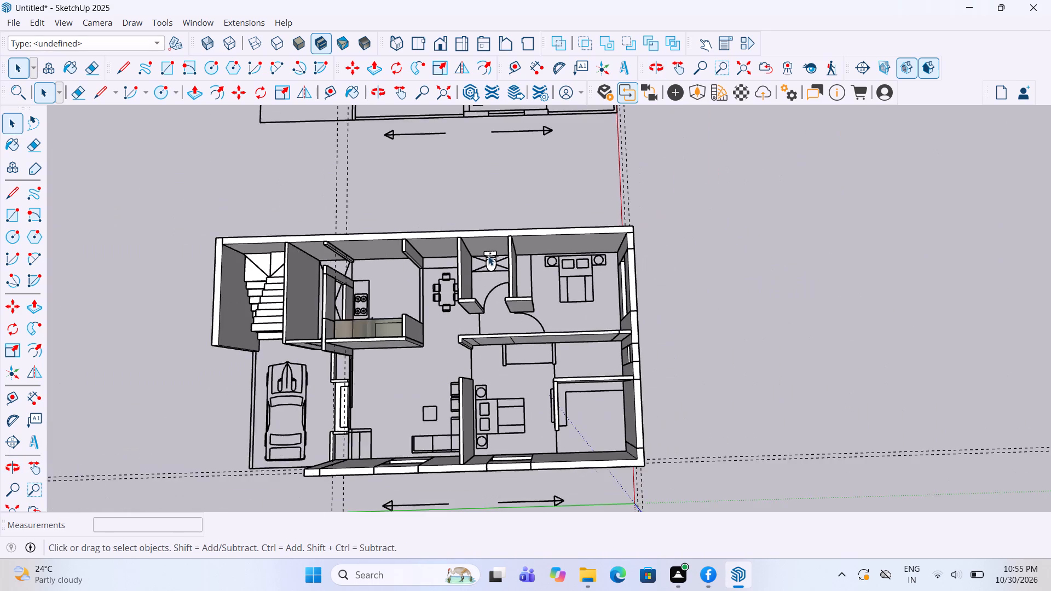
{"action": "scroll", "coordinate": [488, 256], "scroll_direction": "down", "scroll_amount": 3}
{"action": "scroll", "coordinate": [492, 322], "scroll_direction": "up", "scroll_amount": 2}
{"action": "scroll", "coordinate": [567, 351], "scroll_direction": "up", "scroll_amount": 3}
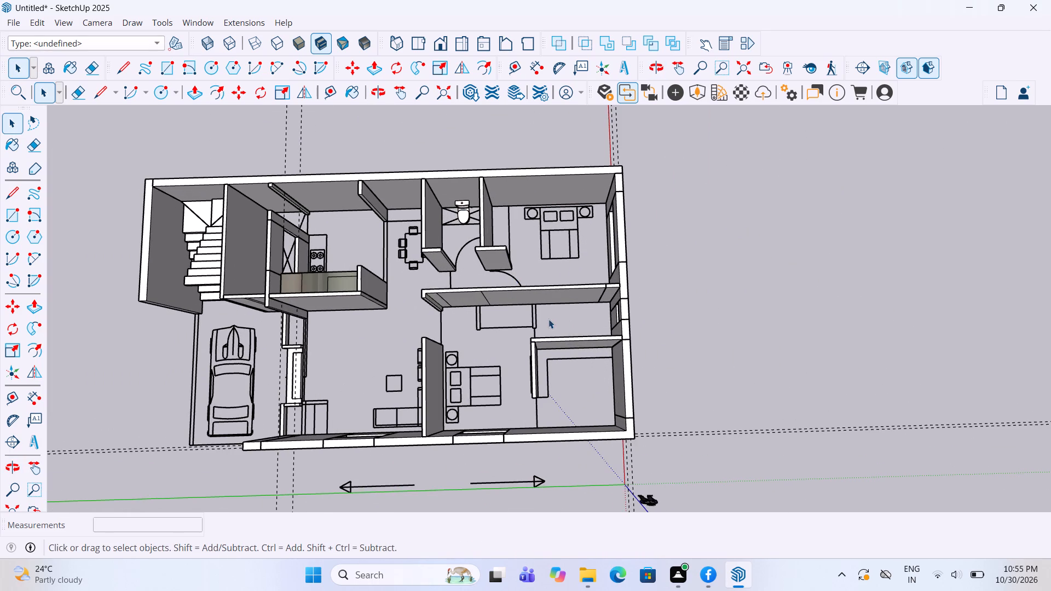
{"action": "scroll", "coordinate": [372, 416], "scroll_direction": "up", "scroll_amount": 2}
{"action": "middle_click_drag", "start_coordinate": [372, 416], "coordinate": [377, 399]}
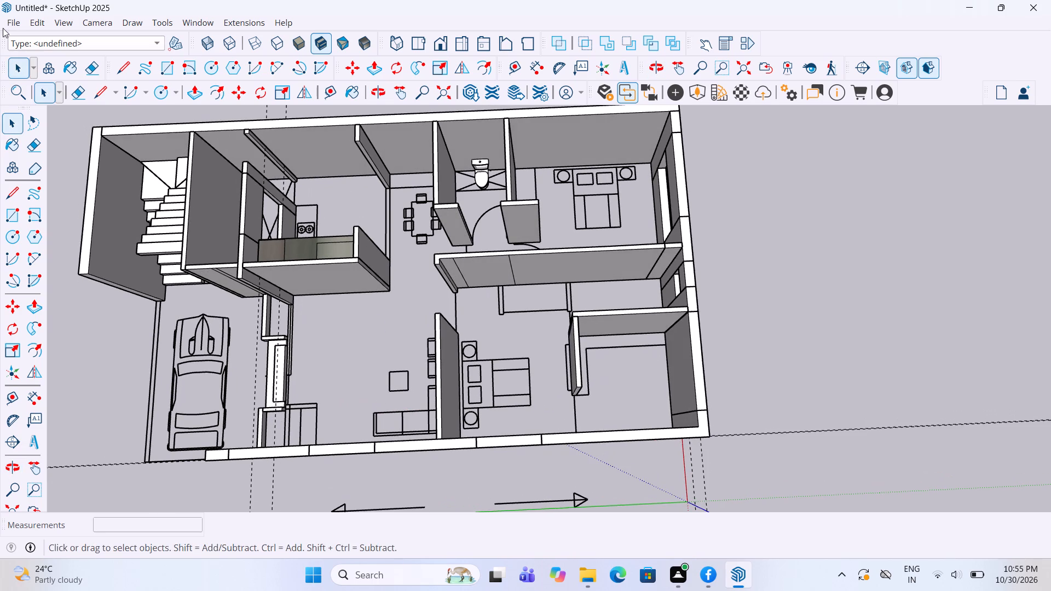
{"action": "left_click", "coordinate": [15, 21]}
{"action": "left_click", "coordinate": [65, 214]}
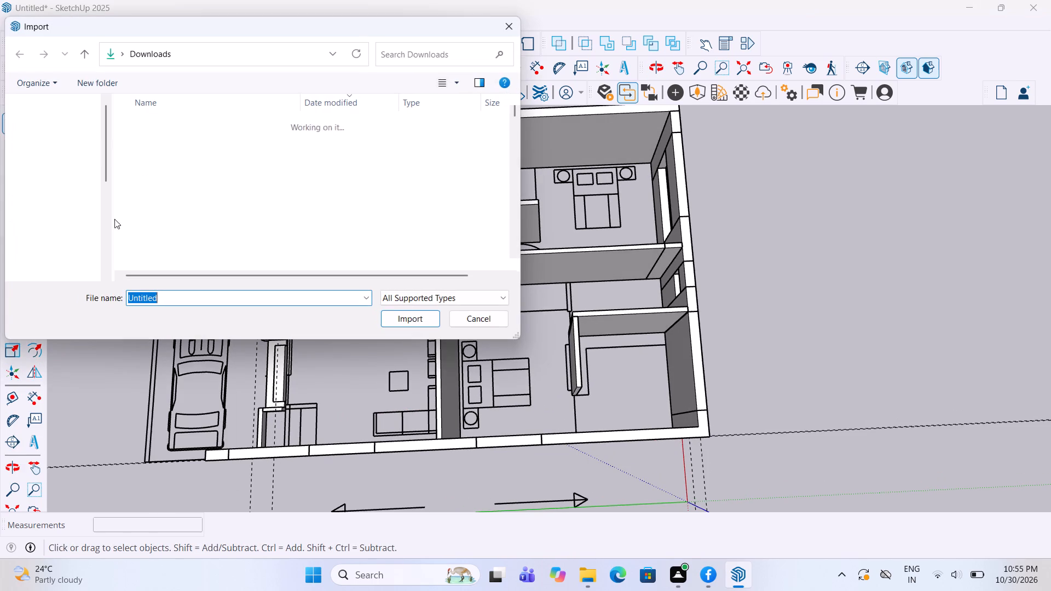
{"action": "left_click", "coordinate": [176, 219]}
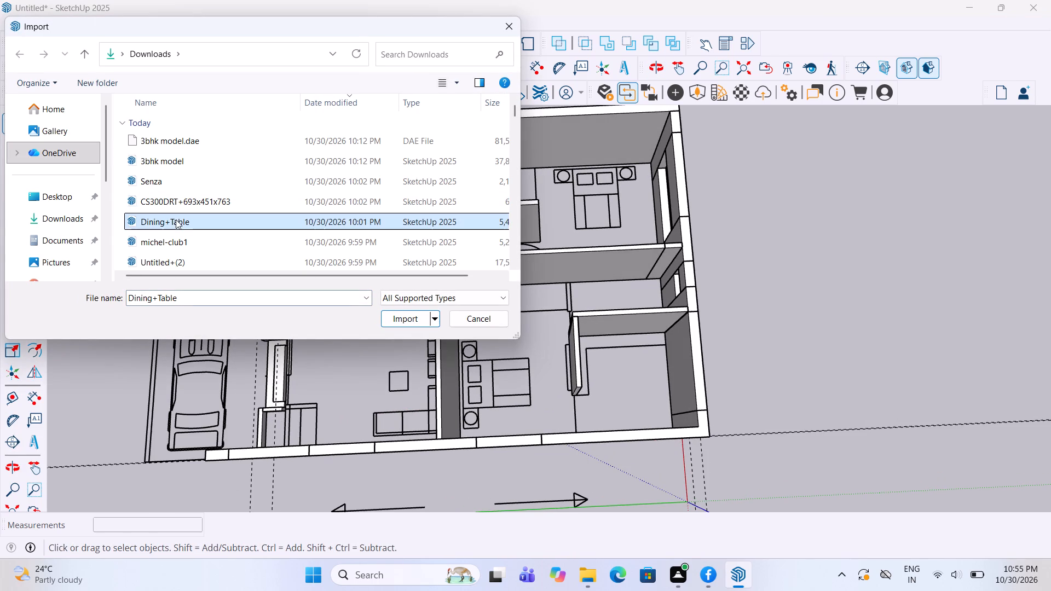
{"action": "left_click", "coordinate": [410, 317]}
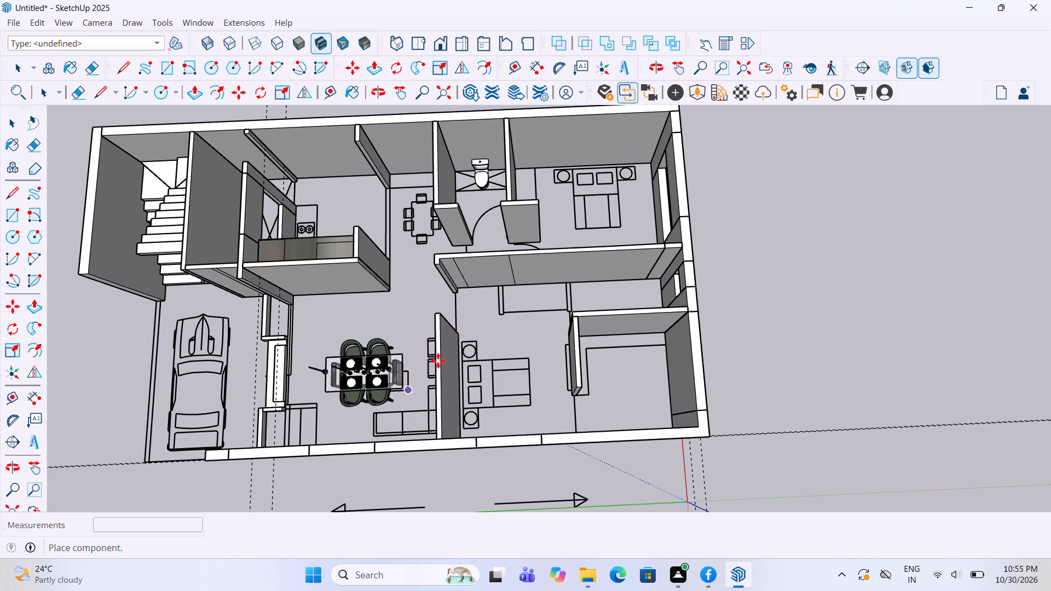
Place the dining set in the dining area between the kitchen and the bathroom, over the drawn table.
{"action": "scroll", "coordinate": [457, 210], "scroll_direction": "up", "scroll_amount": 5}
{"action": "scroll", "coordinate": [410, 241], "scroll_direction": "up", "scroll_amount": 4}
{"action": "middle_click_drag", "start_coordinate": [401, 222], "coordinate": [454, 140]}
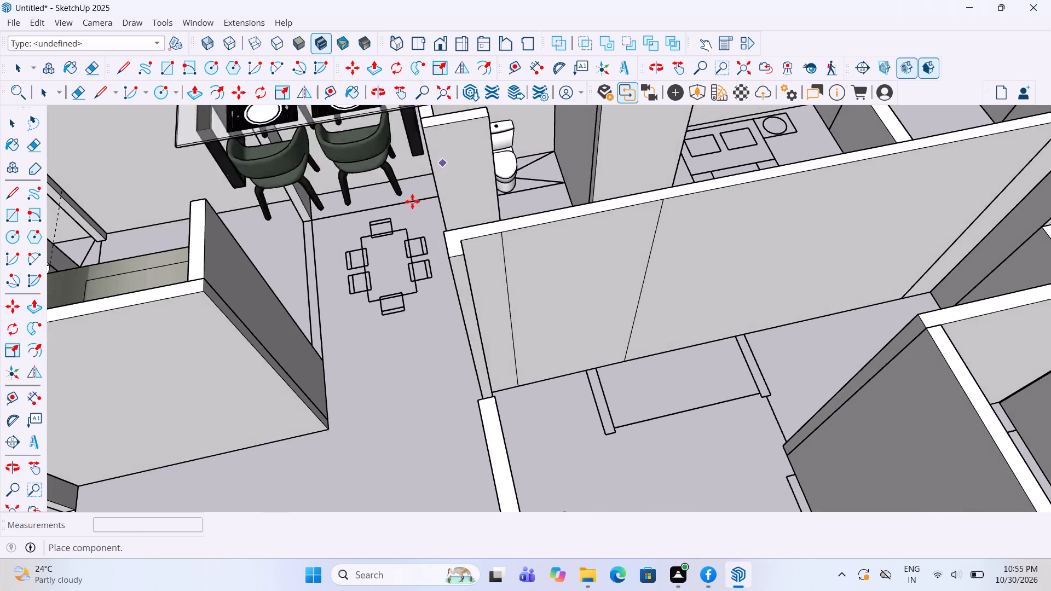
{"action": "scroll", "coordinate": [411, 202], "scroll_direction": "up", "scroll_amount": 3}
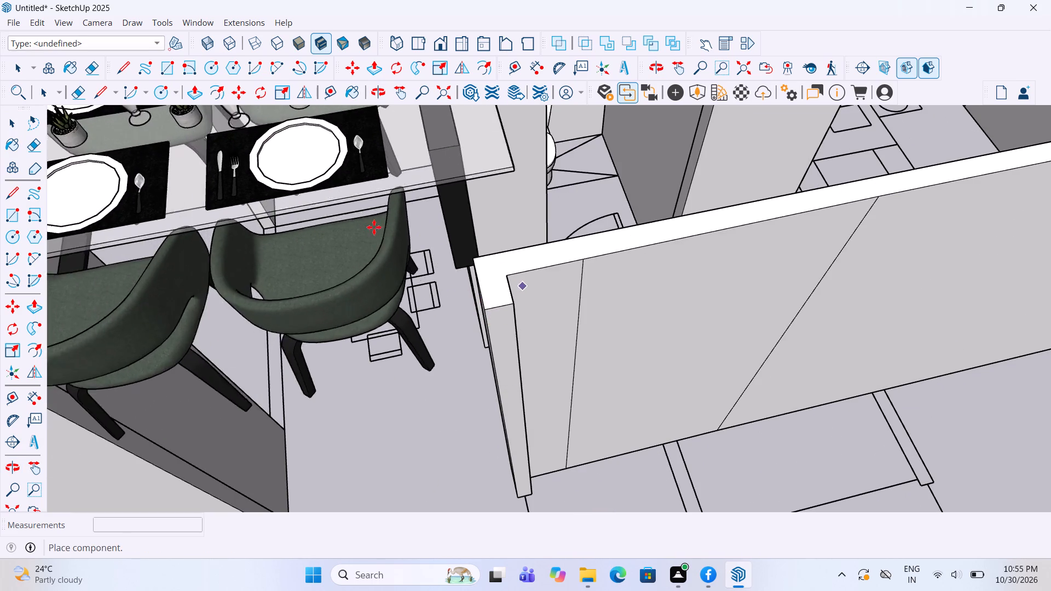
{"action": "scroll", "coordinate": [315, 194], "scroll_direction": "down", "scroll_amount": 6}
{"action": "scroll", "coordinate": [502, 244], "scroll_direction": "down", "scroll_amount": 5}
{"action": "middle_click_drag", "start_coordinate": [300, 108], "coordinate": [320, 210]}
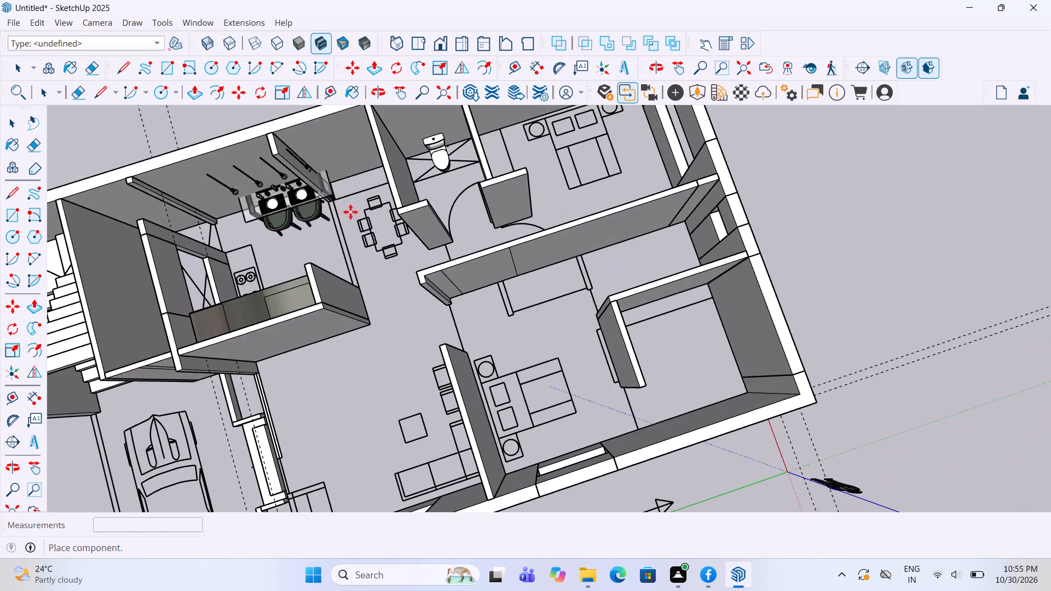
{"action": "scroll", "coordinate": [354, 216], "scroll_direction": "up", "scroll_amount": 4}
{"action": "left_click", "coordinate": [445, 243]}
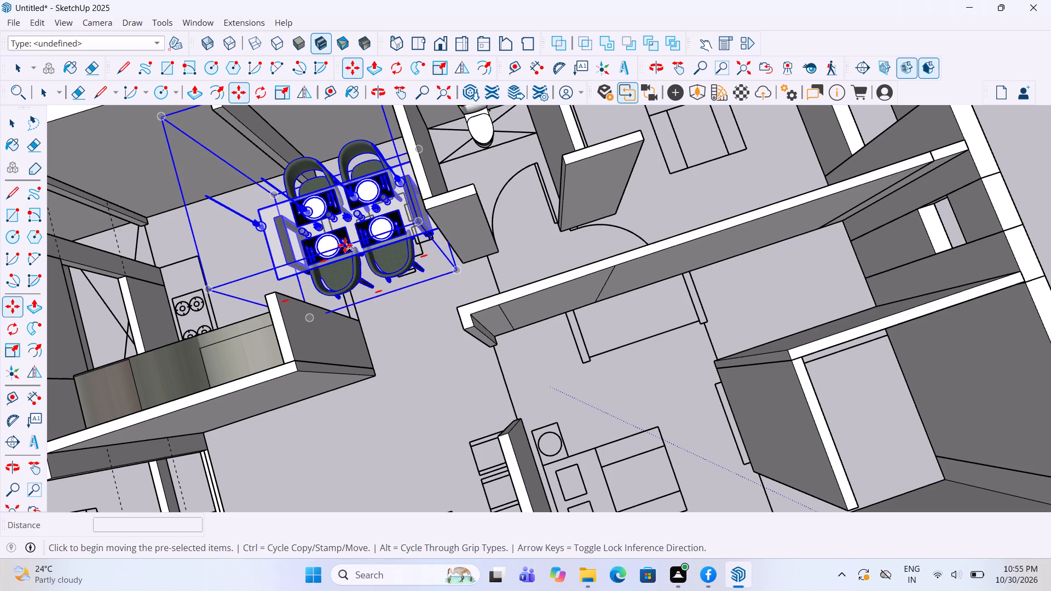
Move the dining set over the drawn table so its front corner meets the bathroom-side wall opposite the kitchen.
{"action": "left_click_drag", "start_coordinate": [460, 271], "coordinate": [496, 276]}
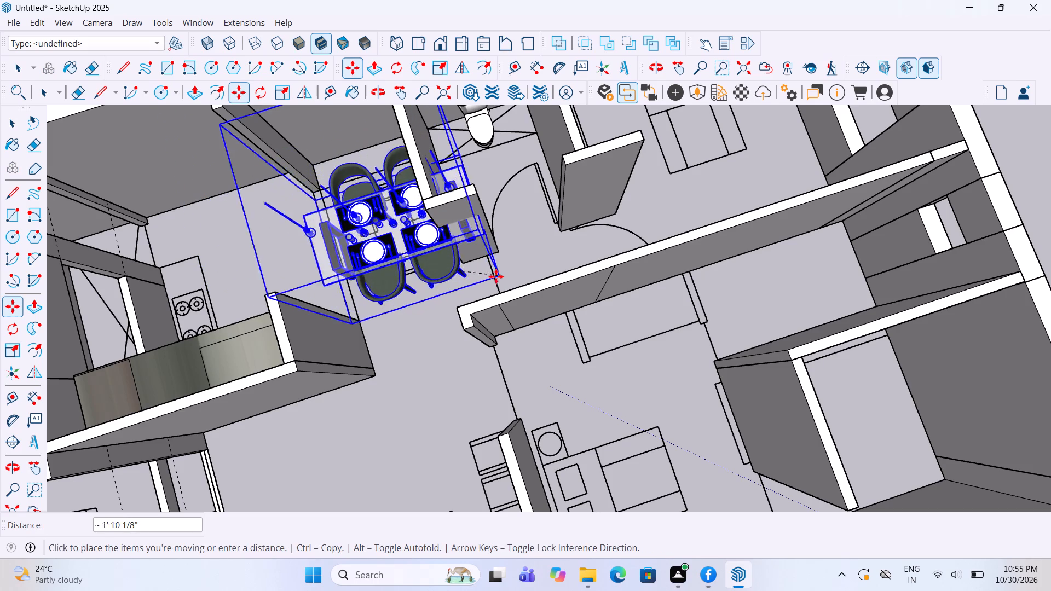
{"action": "left_click_drag", "start_coordinate": [496, 276], "coordinate": [419, 209]}
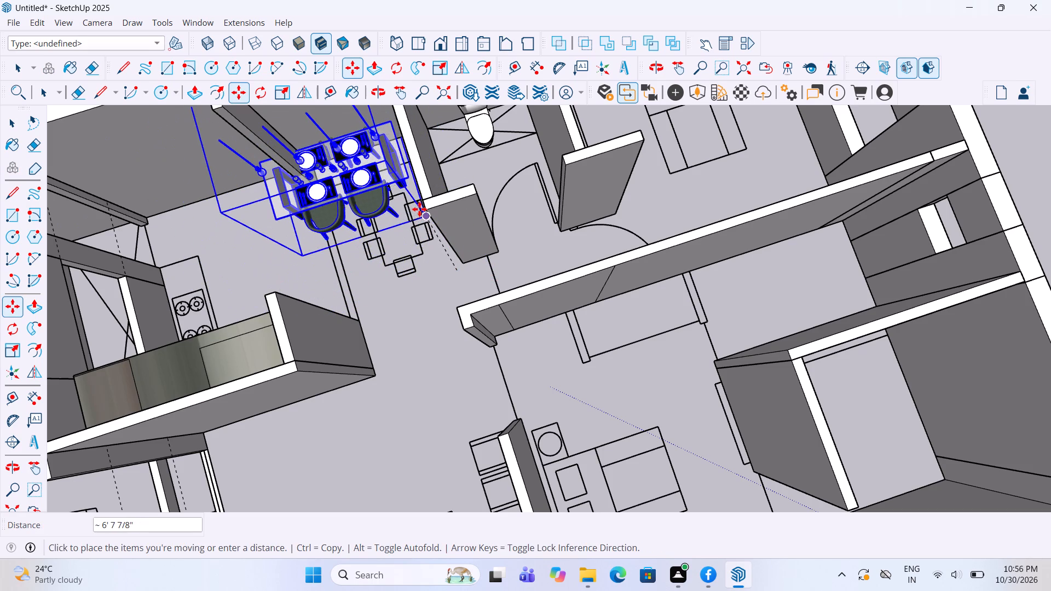
{"action": "scroll", "coordinate": [415, 218], "scroll_direction": "up", "scroll_amount": 4}
{"action": "middle_click_drag", "start_coordinate": [413, 215], "coordinate": [407, 115]}
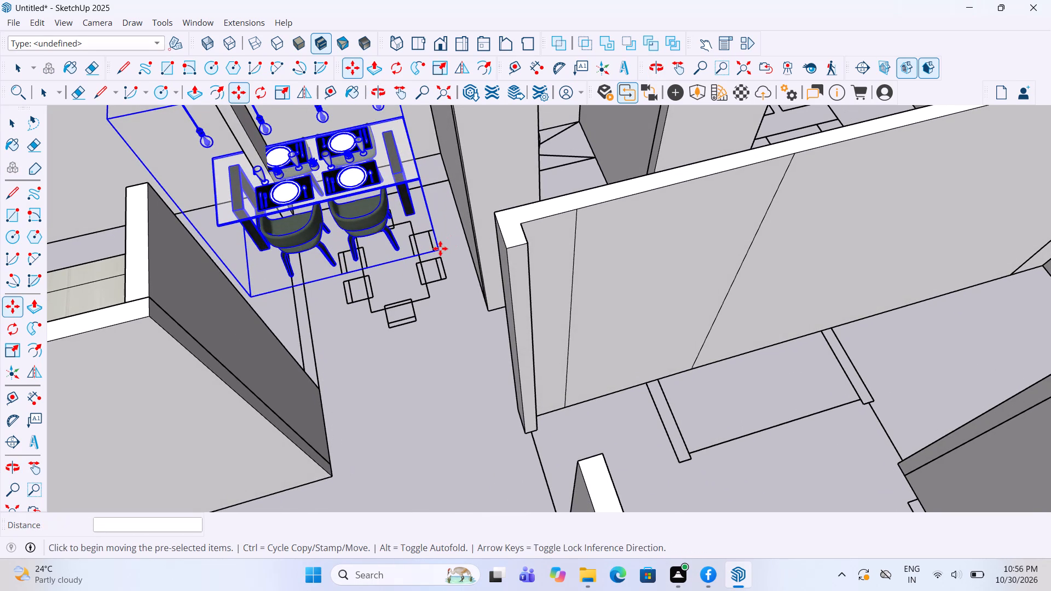
{"action": "left_click_drag", "start_coordinate": [440, 248], "coordinate": [496, 315]}
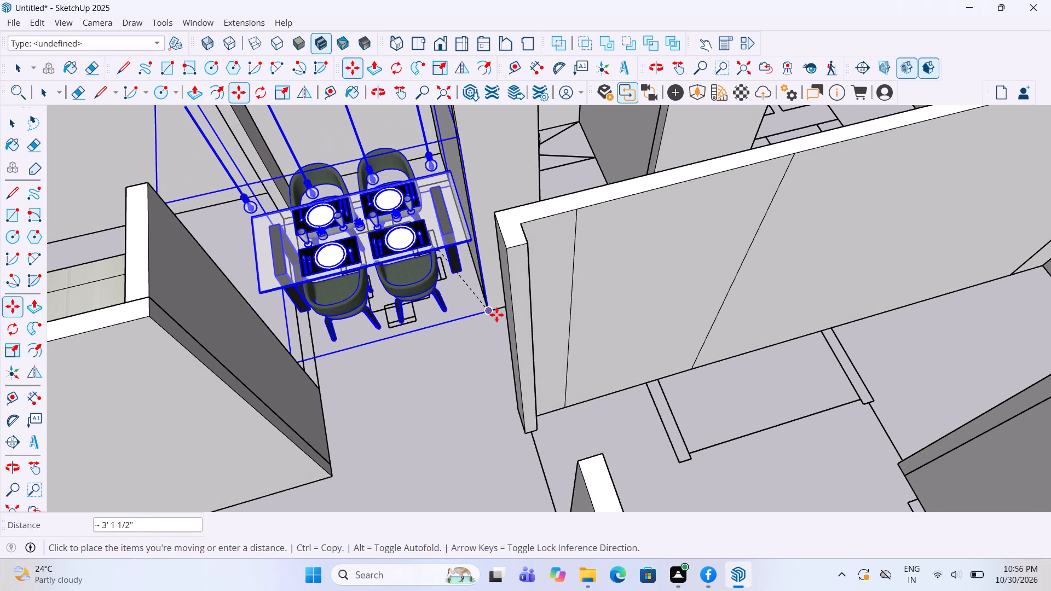
{"action": "left_click_drag", "start_coordinate": [496, 315], "coordinate": [499, 319]}
{"action": "left_click", "coordinate": [499, 319]}
{"action": "scroll", "coordinate": [409, 285], "scroll_direction": "down", "scroll_amount": 4}
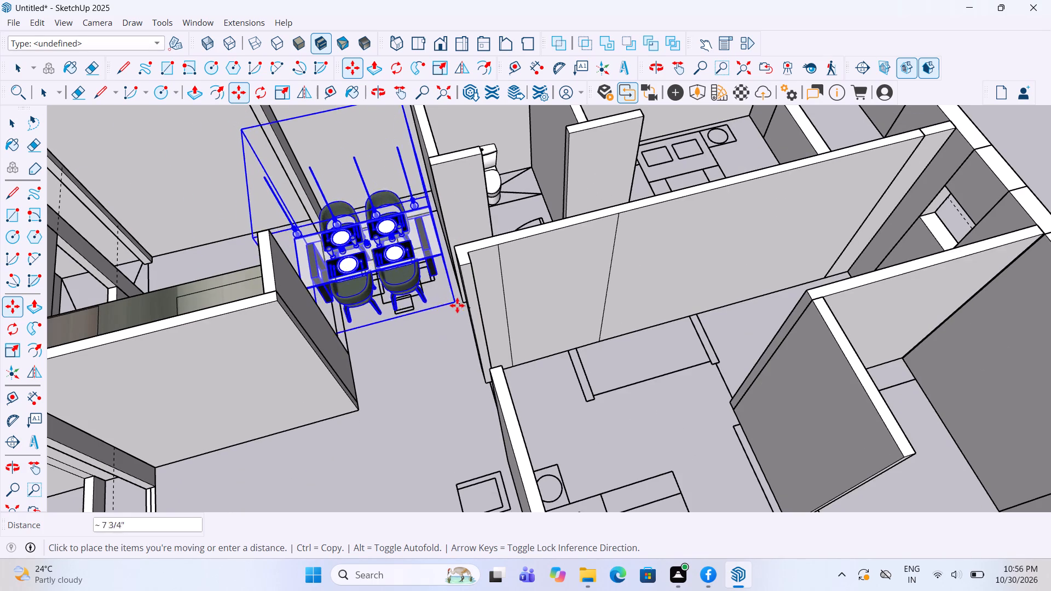
{"action": "left_click", "coordinate": [461, 309]}
{"action": "key", "text": "space"}
{"action": "type", "text": "v"}
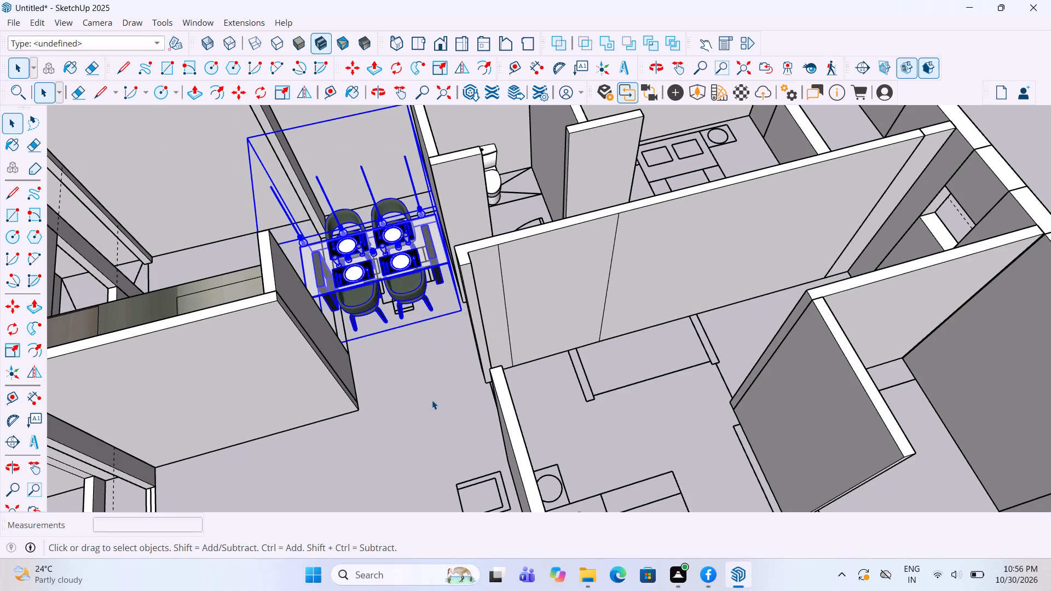
{"action": "left_click", "coordinate": [436, 402]}
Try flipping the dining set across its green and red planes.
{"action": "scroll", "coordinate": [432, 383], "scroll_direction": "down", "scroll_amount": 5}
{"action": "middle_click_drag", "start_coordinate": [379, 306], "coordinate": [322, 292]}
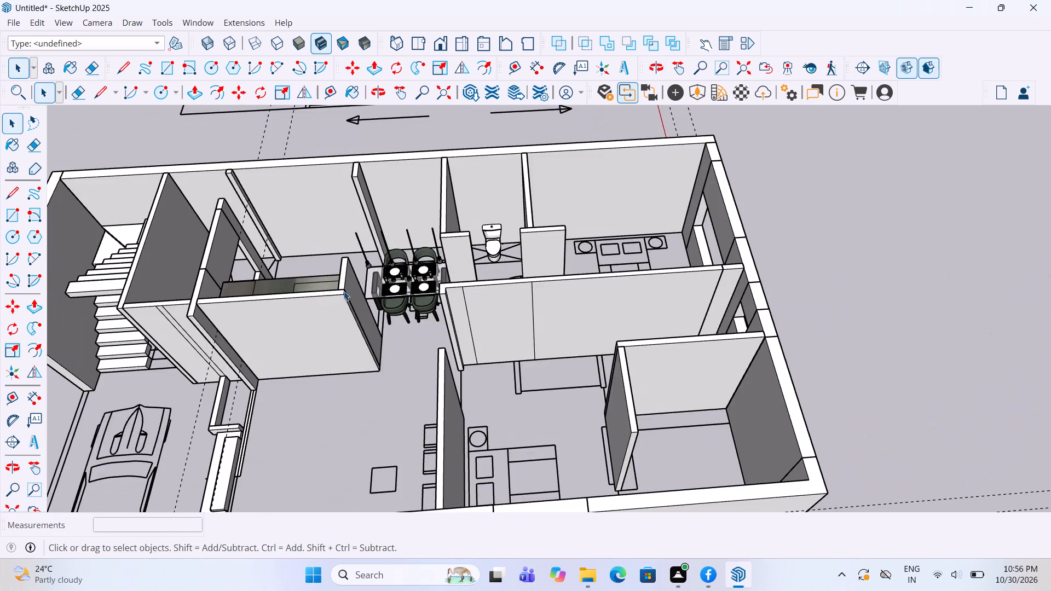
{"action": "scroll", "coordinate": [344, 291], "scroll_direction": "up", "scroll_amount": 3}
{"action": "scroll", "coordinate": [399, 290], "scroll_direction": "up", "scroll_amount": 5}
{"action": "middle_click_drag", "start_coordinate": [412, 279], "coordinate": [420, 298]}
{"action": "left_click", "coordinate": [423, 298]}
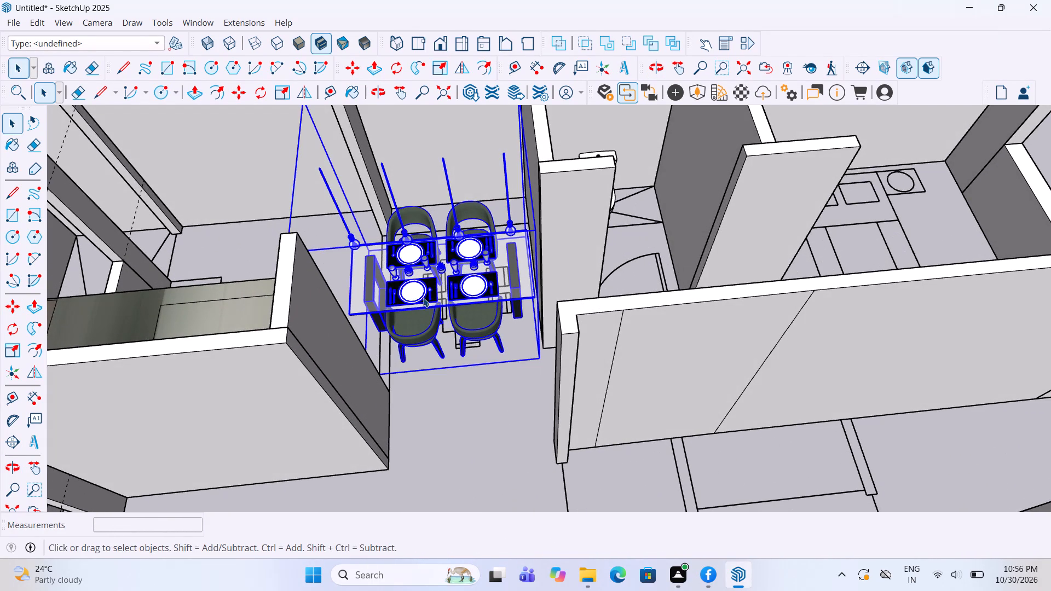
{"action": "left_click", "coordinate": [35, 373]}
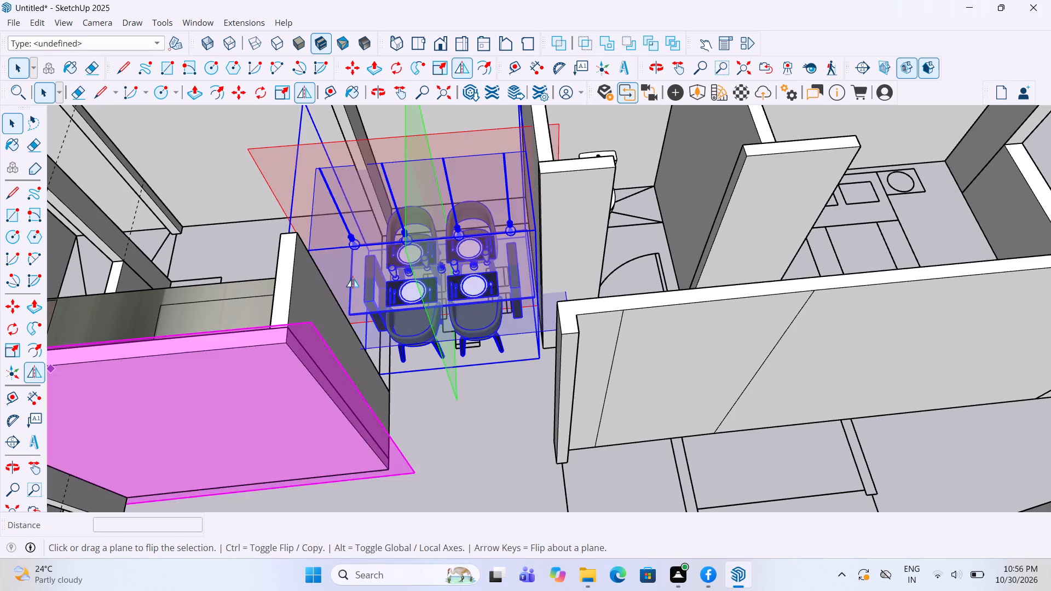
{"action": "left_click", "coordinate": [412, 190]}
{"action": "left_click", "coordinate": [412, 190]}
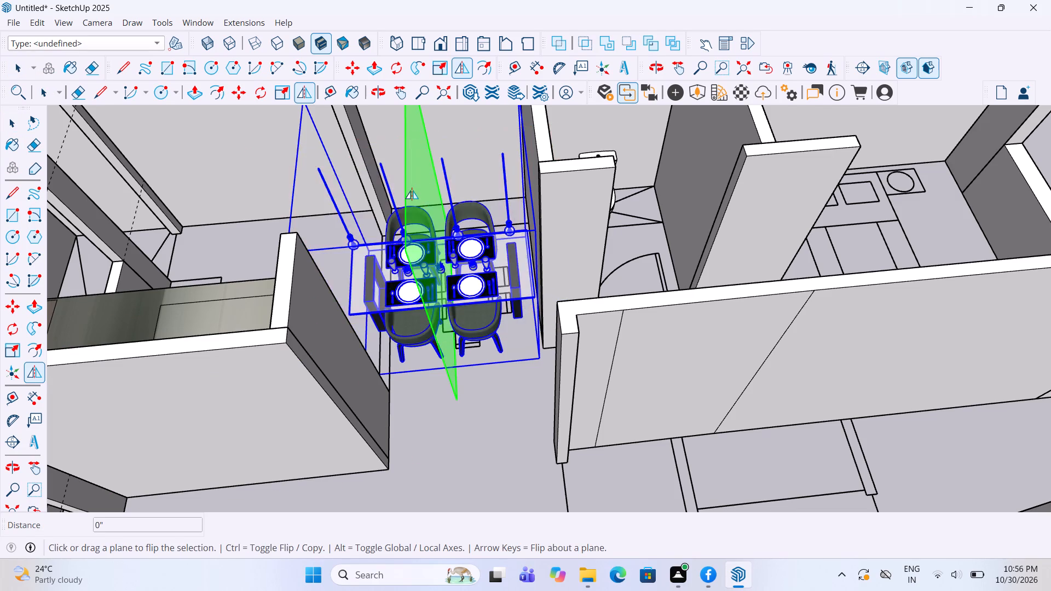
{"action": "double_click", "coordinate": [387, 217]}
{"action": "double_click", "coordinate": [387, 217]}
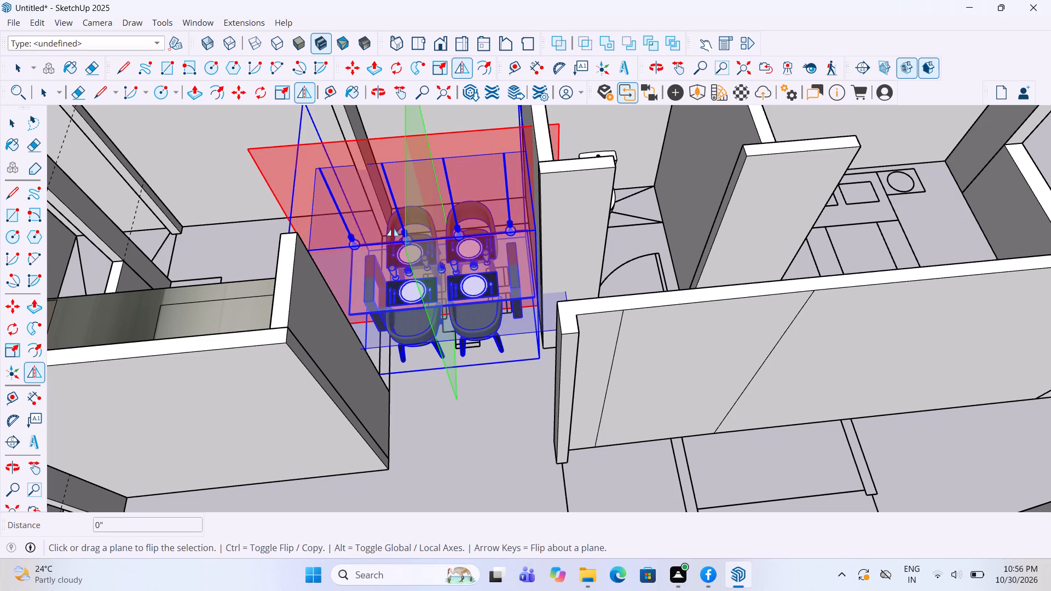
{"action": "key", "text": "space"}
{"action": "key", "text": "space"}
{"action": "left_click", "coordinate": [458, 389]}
Rotate the dining set 90° in the floor plane.
{"action": "scroll", "coordinate": [461, 391], "scroll_direction": "down", "scroll_amount": 4}
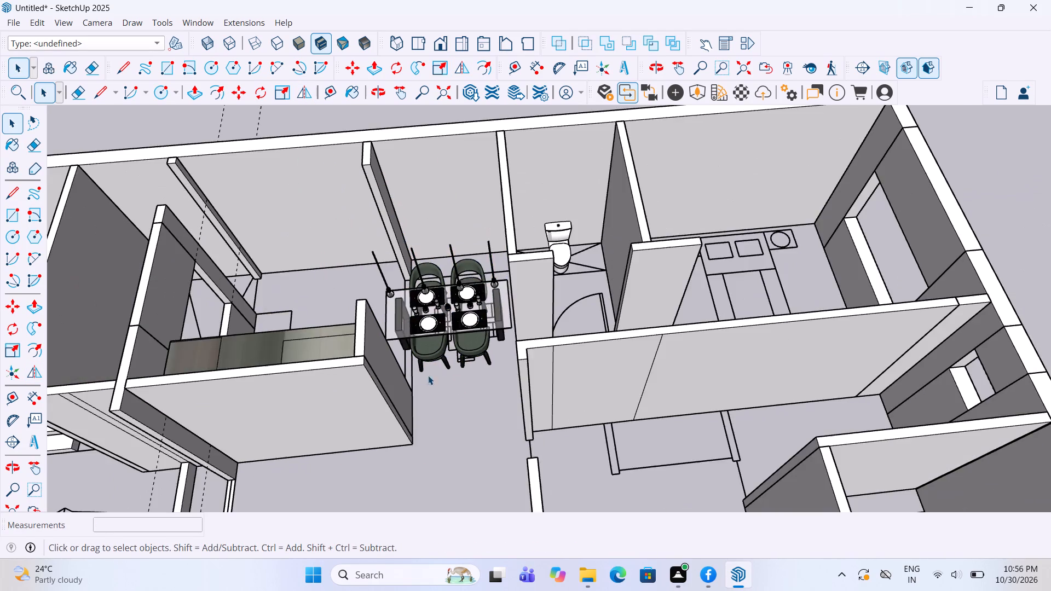
{"action": "middle_click_drag", "start_coordinate": [425, 363], "coordinate": [516, 309]}
{"action": "left_click", "coordinate": [447, 330]}
{"action": "scroll", "coordinate": [426, 327], "scroll_direction": "down", "scroll_amount": 5}
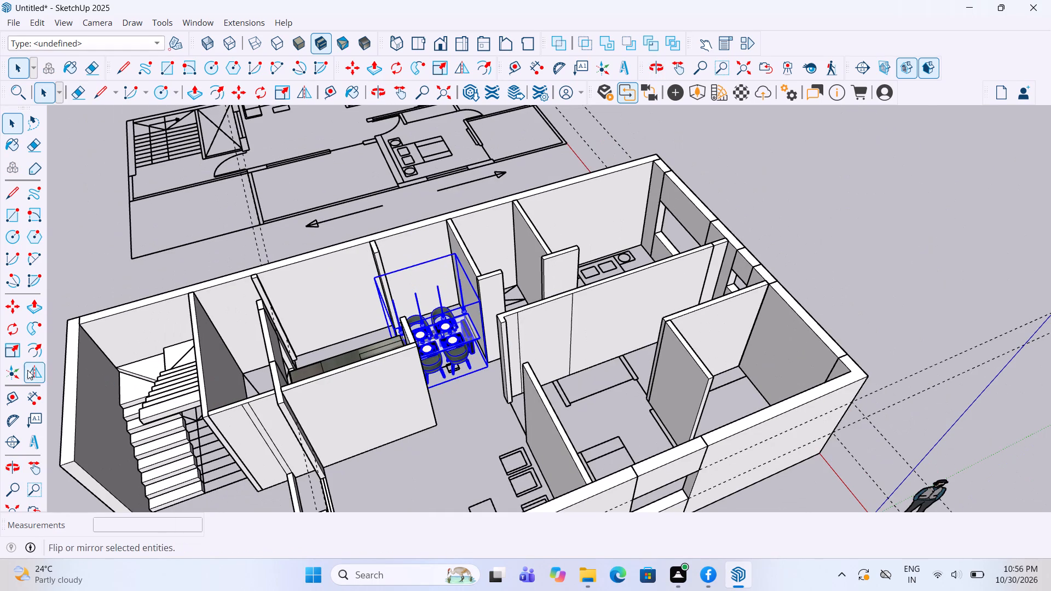
{"action": "left_click", "coordinate": [10, 329]}
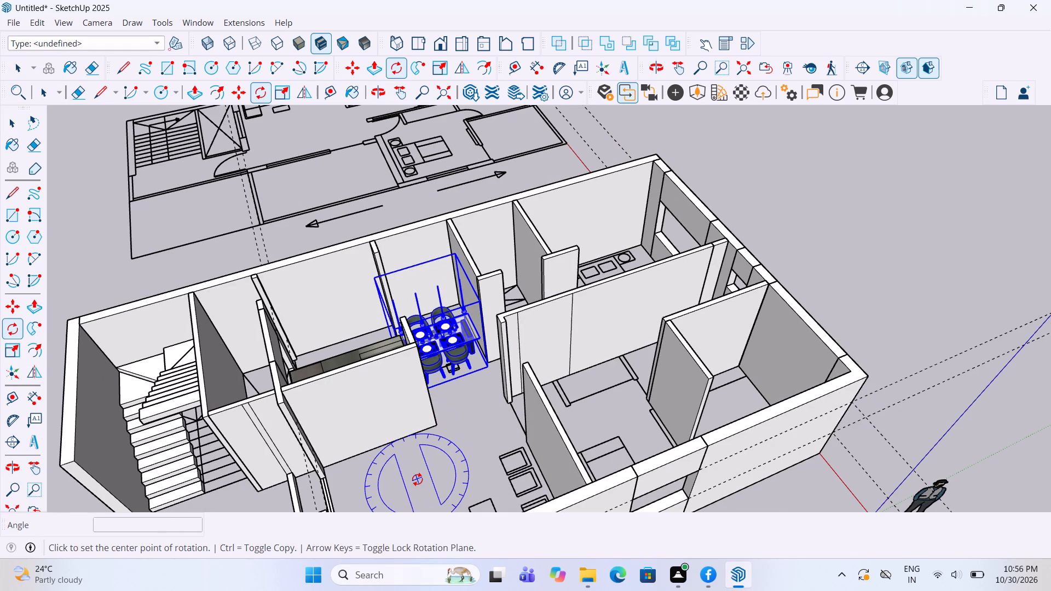
{"action": "double_click", "coordinate": [417, 479]}
{"action": "left_click", "coordinate": [447, 472]}
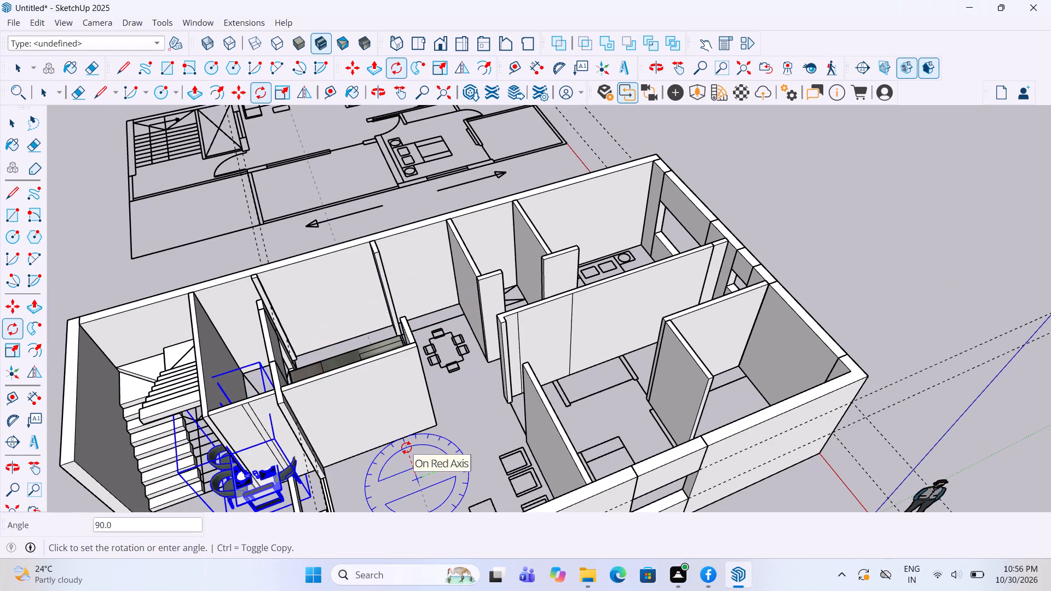
{"action": "left_click", "coordinate": [406, 448]}
Move the rotated dining set back into the dining area, lining it up over the drawn table and chairs.
{"action": "key", "text": "m"}
{"action": "left_click", "coordinate": [269, 494]}
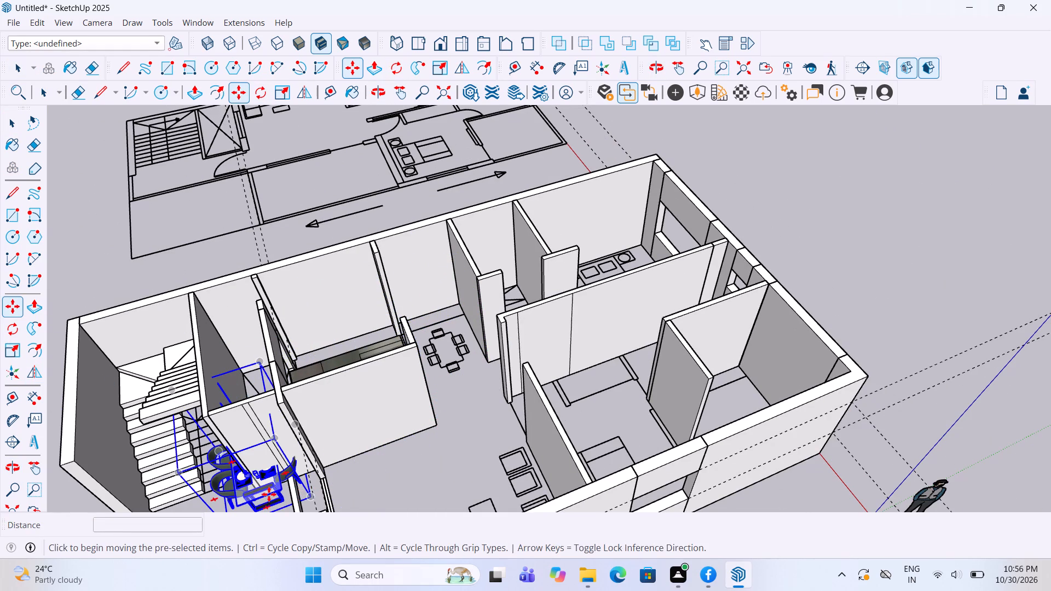
{"action": "scroll", "coordinate": [494, 366], "scroll_direction": "up", "scroll_amount": 8}
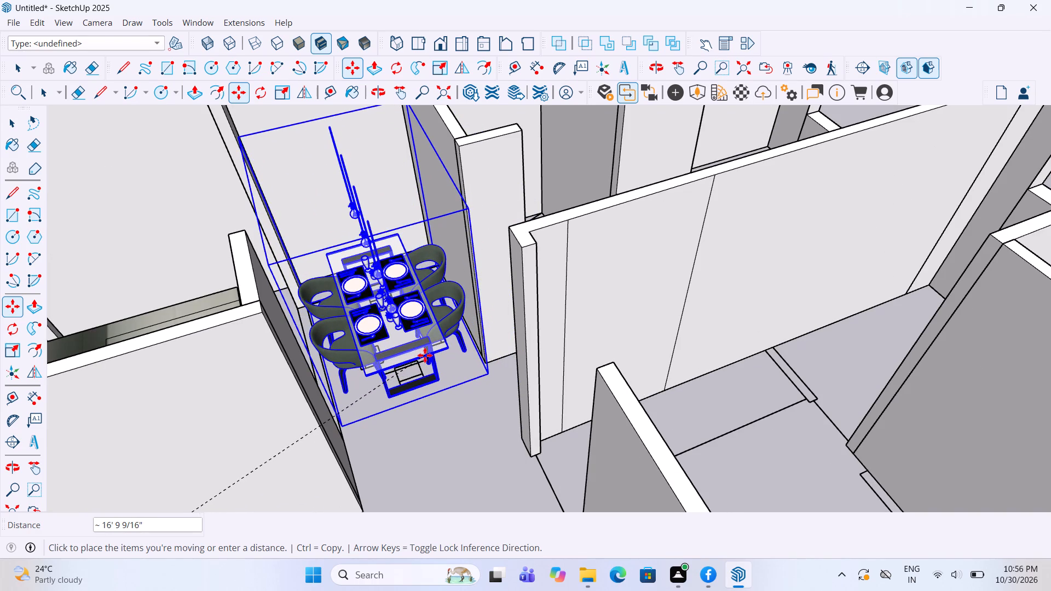
{"action": "left_click", "coordinate": [420, 340]}
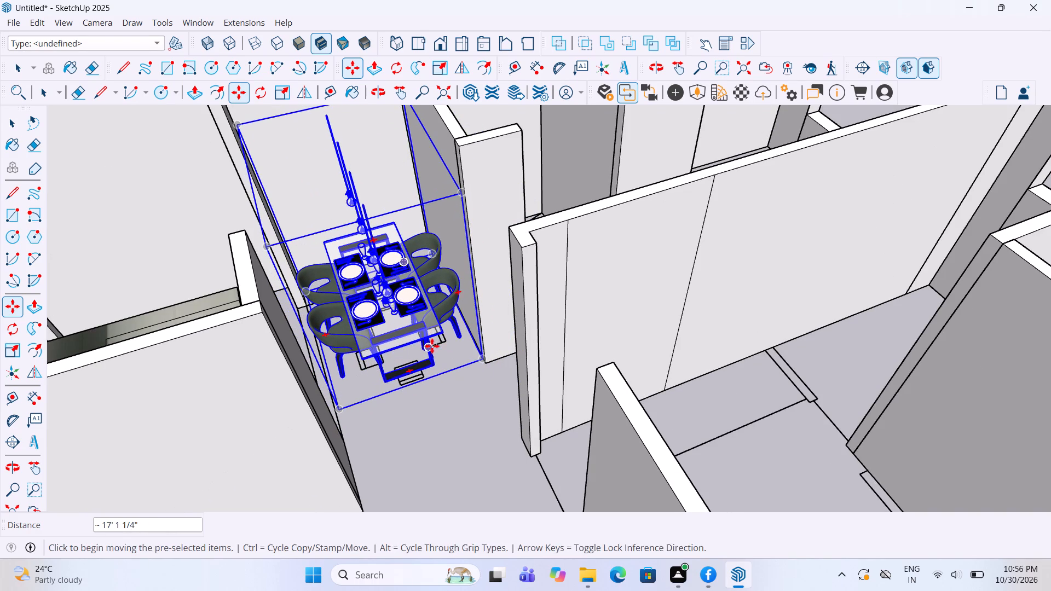
{"action": "key", "text": "space"}
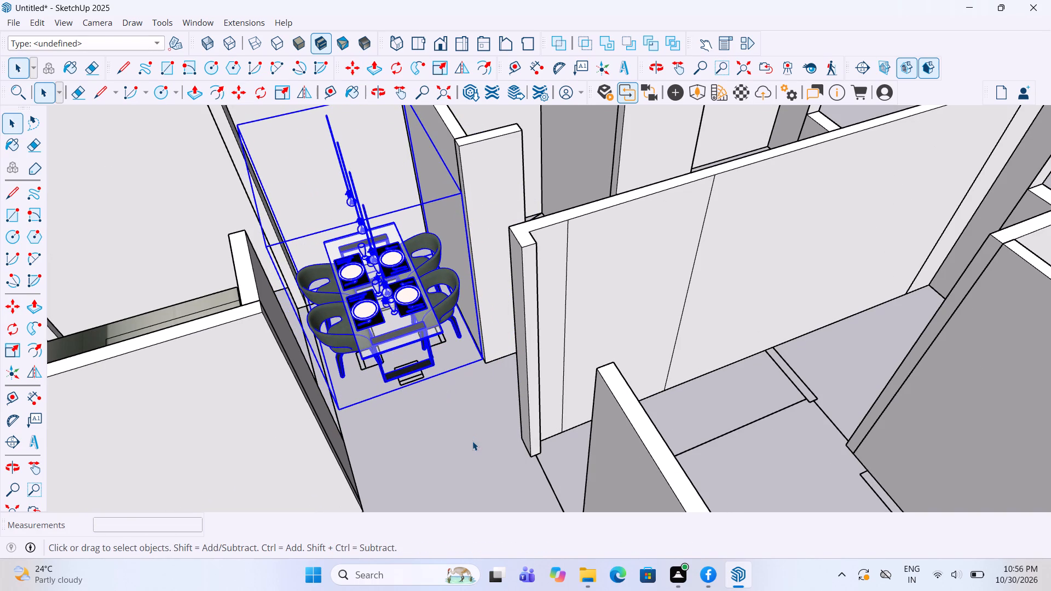
{"action": "left_click", "coordinate": [472, 442]}
Scale the dining set down uniformly from its front kitchen-side corner, to slightly under 0.9 of its size.
{"action": "scroll", "coordinate": [457, 364], "scroll_direction": "down", "scroll_amount": 4}
{"action": "middle_click_drag", "start_coordinate": [478, 213], "coordinate": [402, 309]}
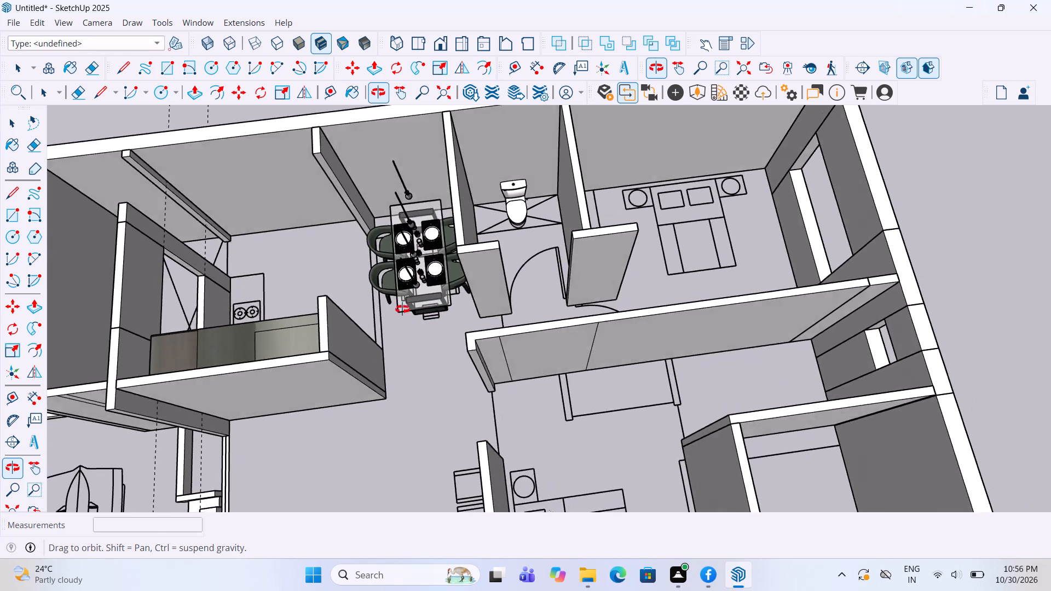
{"action": "middle_click_drag", "start_coordinate": [402, 309], "coordinate": [399, 302]}
{"action": "scroll", "coordinate": [402, 242], "scroll_direction": "up", "scroll_amount": 10}
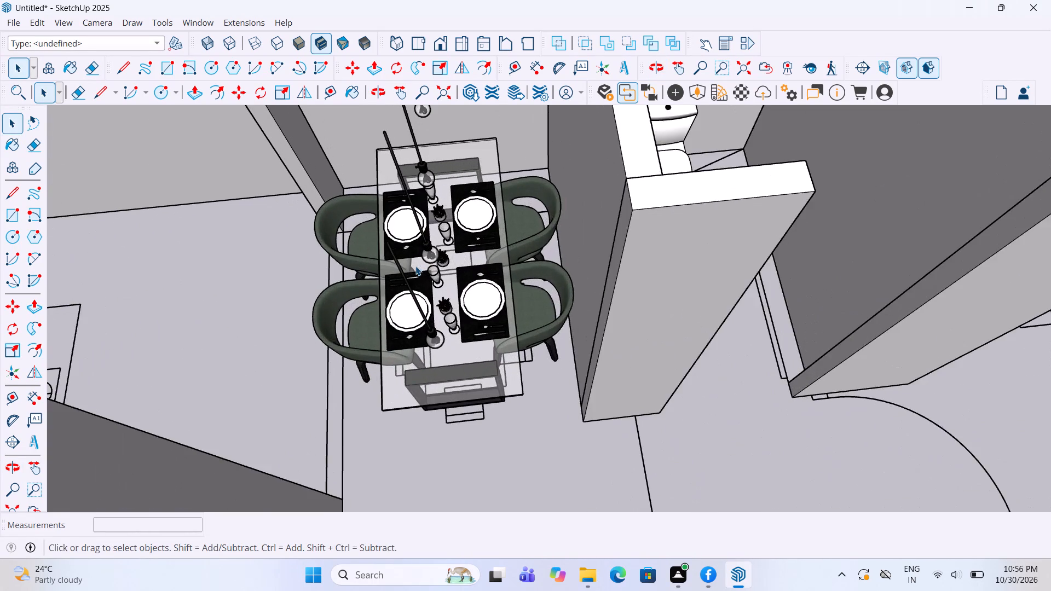
{"action": "scroll", "coordinate": [415, 266], "scroll_direction": "down", "scroll_amount": 9}
{"action": "middle_click_drag", "start_coordinate": [414, 266], "coordinate": [386, 273]}
{"action": "scroll", "coordinate": [441, 251], "scroll_direction": "up", "scroll_amount": 2}
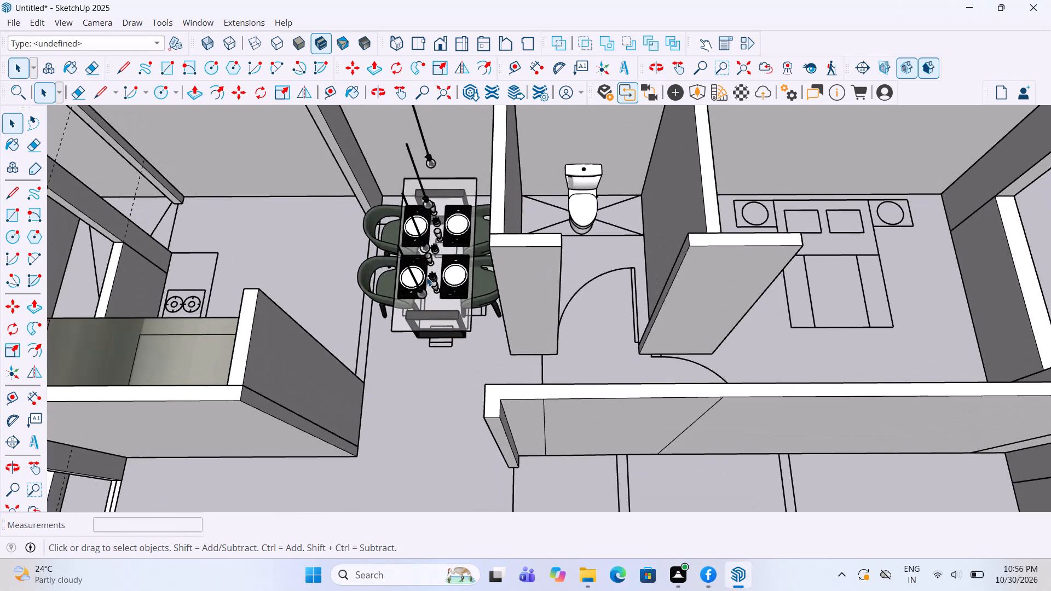
{"action": "left_click", "coordinate": [426, 277]}
{"action": "scroll", "coordinate": [430, 269], "scroll_direction": "up", "scroll_amount": 2}
{"action": "key", "text": "s"}
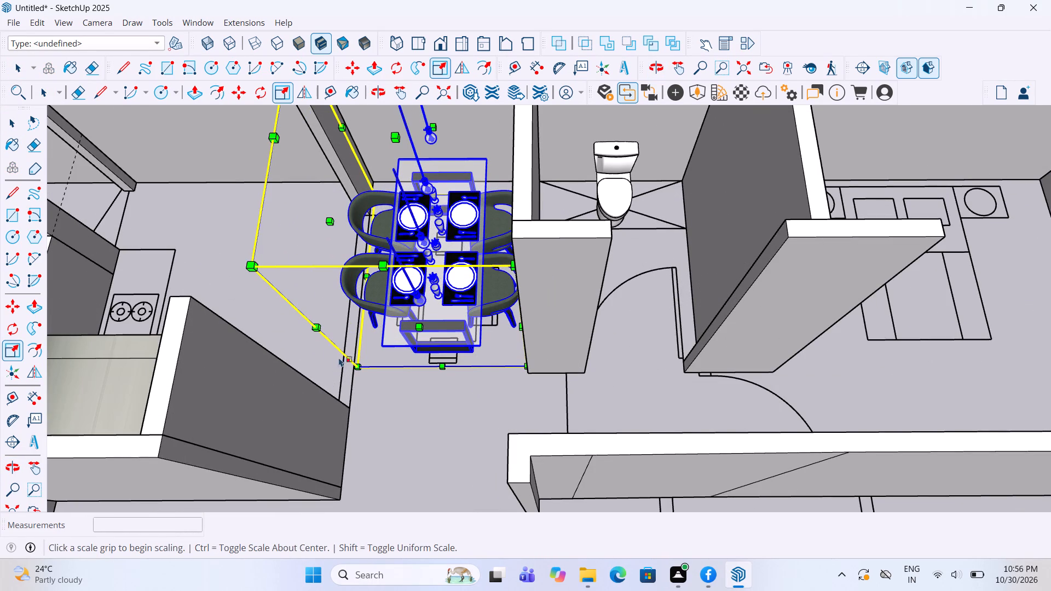
{"action": "left_click_drag", "start_coordinate": [354, 364], "coordinate": [380, 341]}
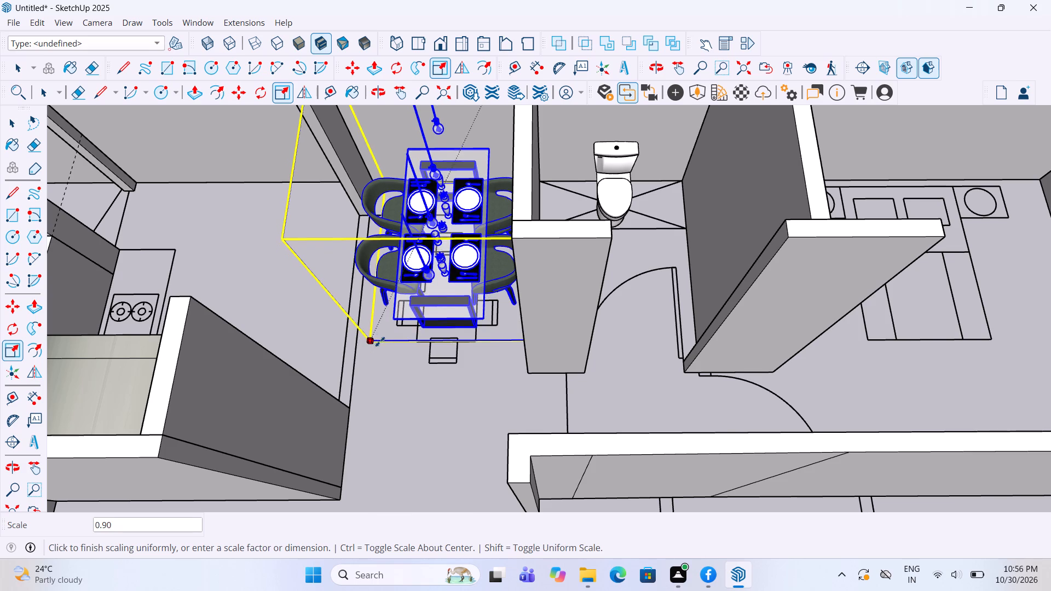
{"action": "left_click_drag", "start_coordinate": [380, 341], "coordinate": [394, 338]}
{"action": "key", "text": "space"}
{"action": "left_click", "coordinate": [460, 389]}
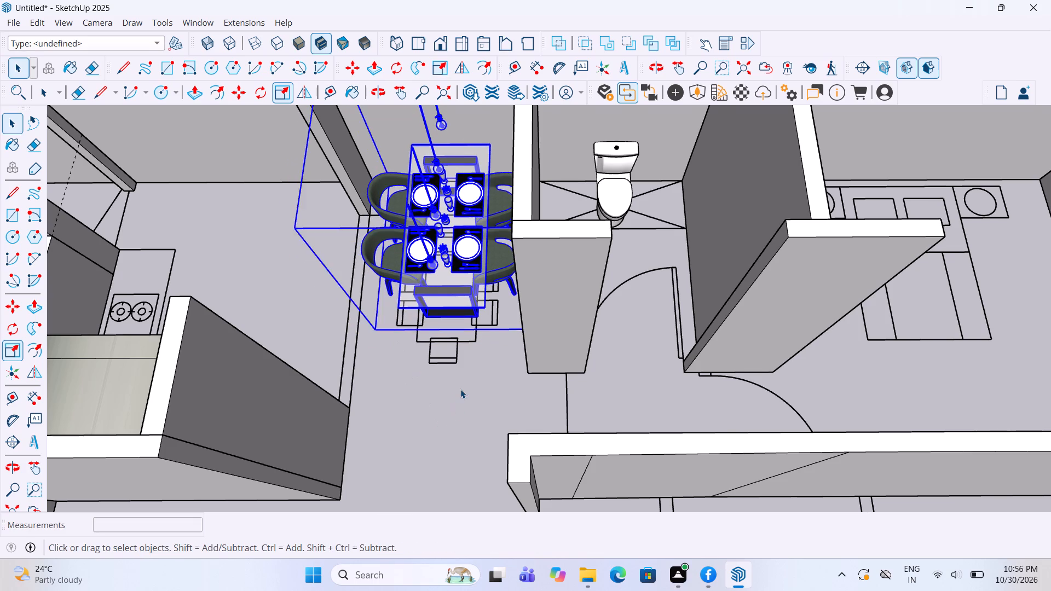
Import the michel-club1 sofa model from the Downloads folder.
{"action": "scroll", "coordinate": [483, 373], "scroll_direction": "down", "scroll_amount": 3}
{"action": "middle_click_drag", "start_coordinate": [486, 366], "coordinate": [483, 319]}
{"action": "scroll", "coordinate": [473, 315], "scroll_direction": "down", "scroll_amount": 3}
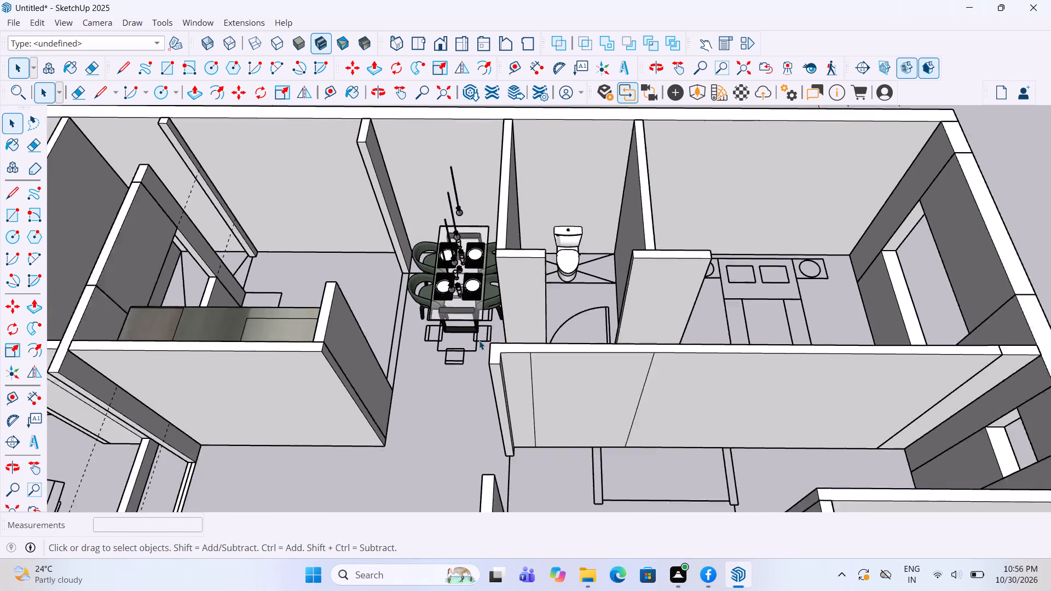
{"action": "scroll", "coordinate": [479, 340], "scroll_direction": "down", "scroll_amount": 7}
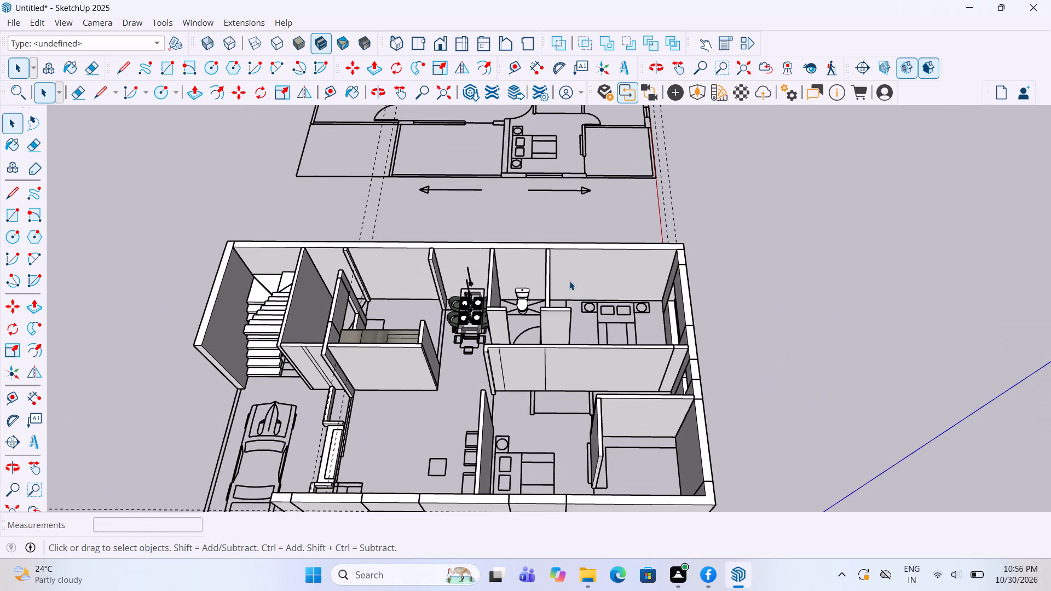
{"action": "left_click", "coordinate": [11, 23]}
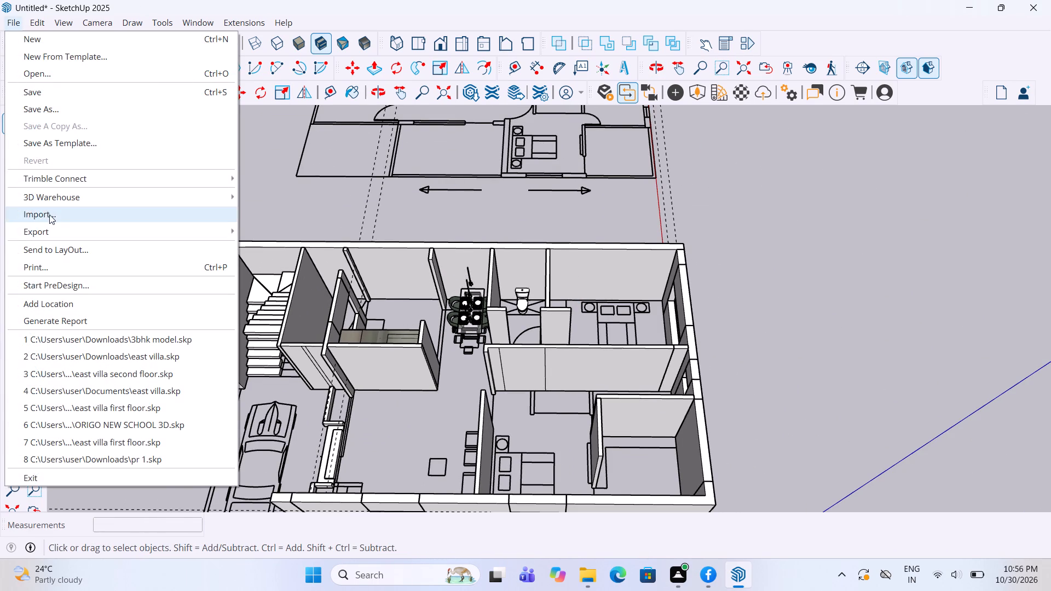
{"action": "left_click", "coordinate": [49, 215]}
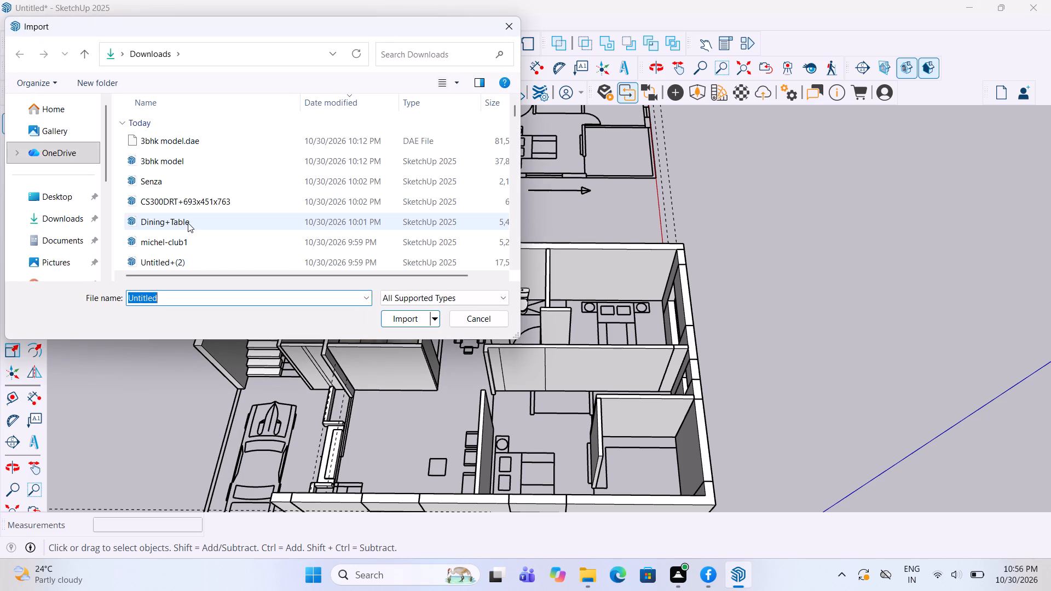
{"action": "left_click", "coordinate": [195, 244]}
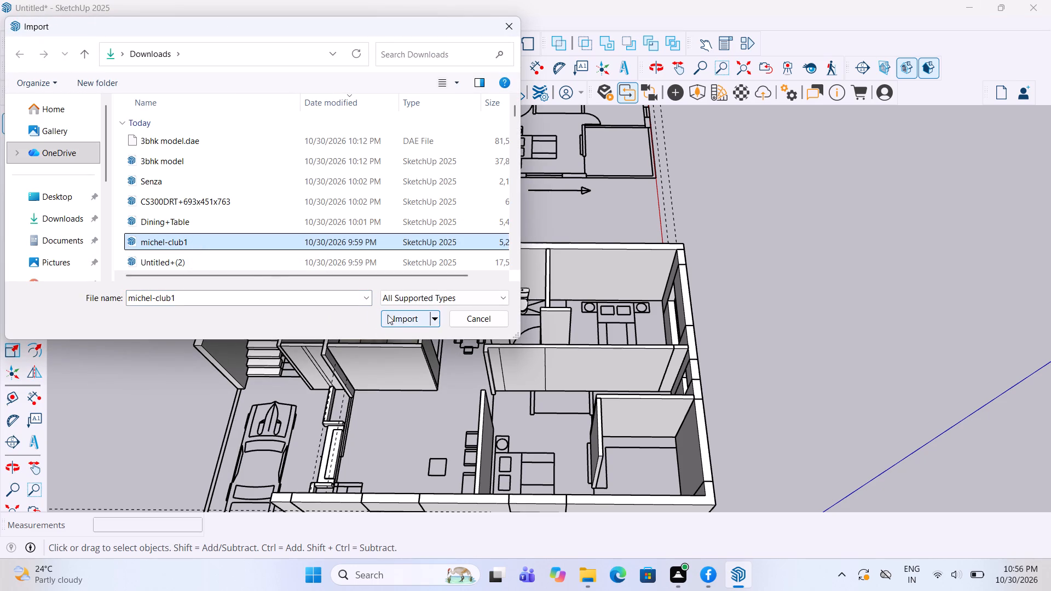
{"action": "left_click", "coordinate": [388, 315]}
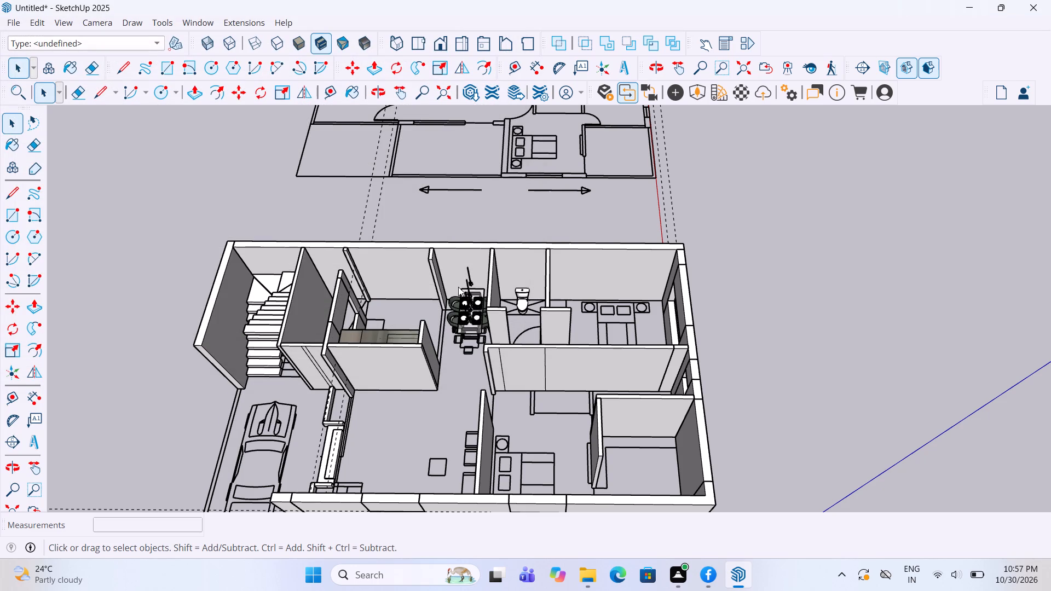
Place the imported sofa in the living room, beside the drawn sofa and chairs near the outer wall.
{"action": "scroll", "coordinate": [414, 390], "scroll_direction": "down", "scroll_amount": 2}
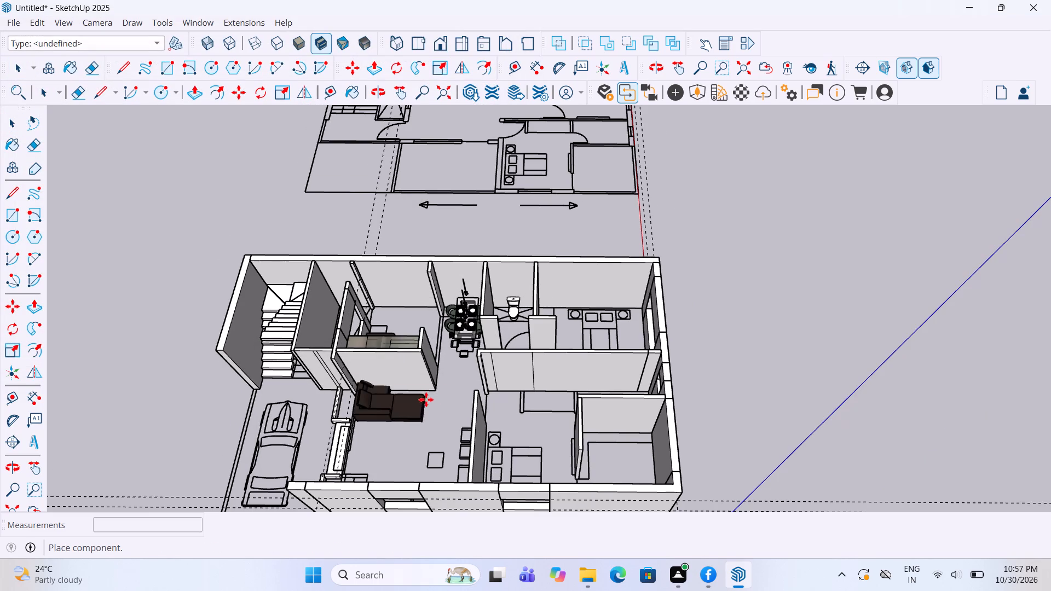
{"action": "scroll", "coordinate": [545, 387], "scroll_direction": "down", "scroll_amount": 3}
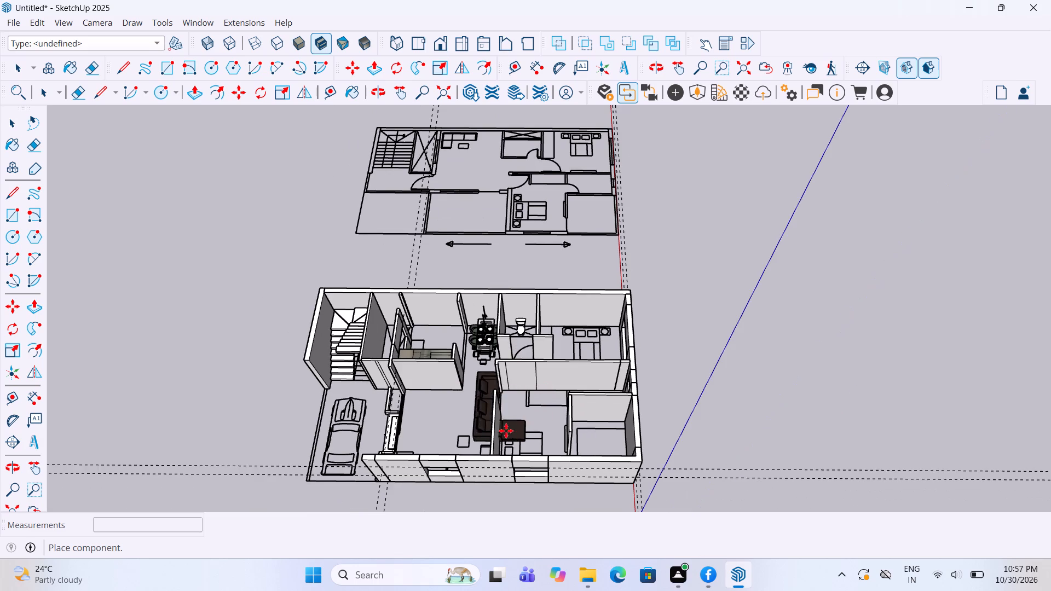
{"action": "middle_click_drag", "start_coordinate": [558, 443], "coordinate": [881, 412]}
{"action": "scroll", "coordinate": [741, 448], "scroll_direction": "up", "scroll_amount": 1}
{"action": "scroll", "coordinate": [687, 445], "scroll_direction": "up", "scroll_amount": 2}
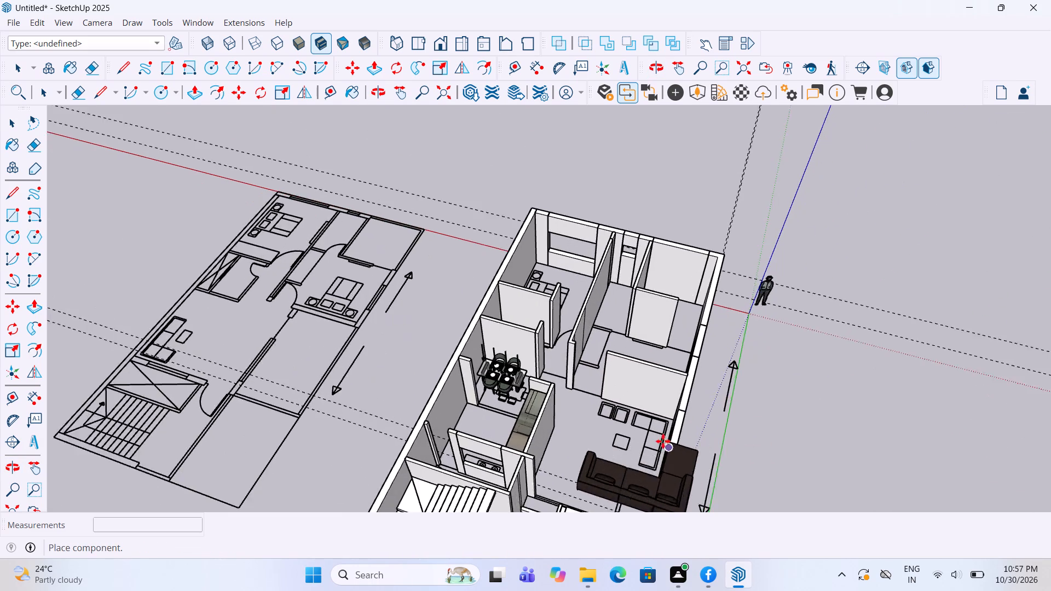
{"action": "scroll", "coordinate": [663, 441], "scroll_direction": "up", "scroll_amount": 7}
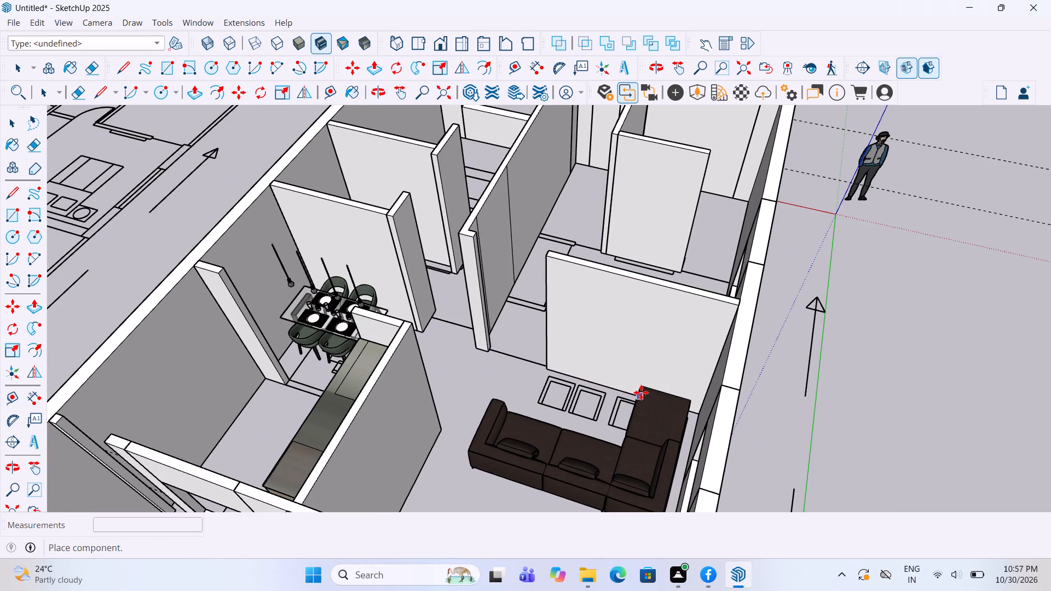
{"action": "left_click", "coordinate": [641, 392]}
Flip the sofa about its green-axis plane so its back faces the living room's partition wall.
{"action": "left_click", "coordinate": [27, 378]}
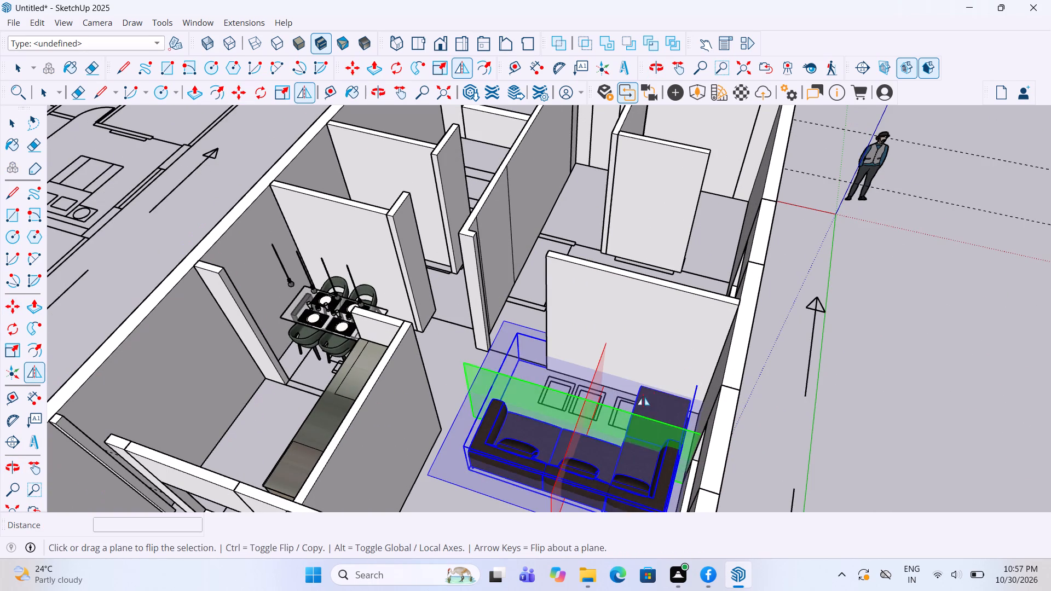
{"action": "left_click", "coordinate": [636, 419]}
{"action": "scroll", "coordinate": [712, 323], "scroll_direction": "down", "scroll_amount": 5}
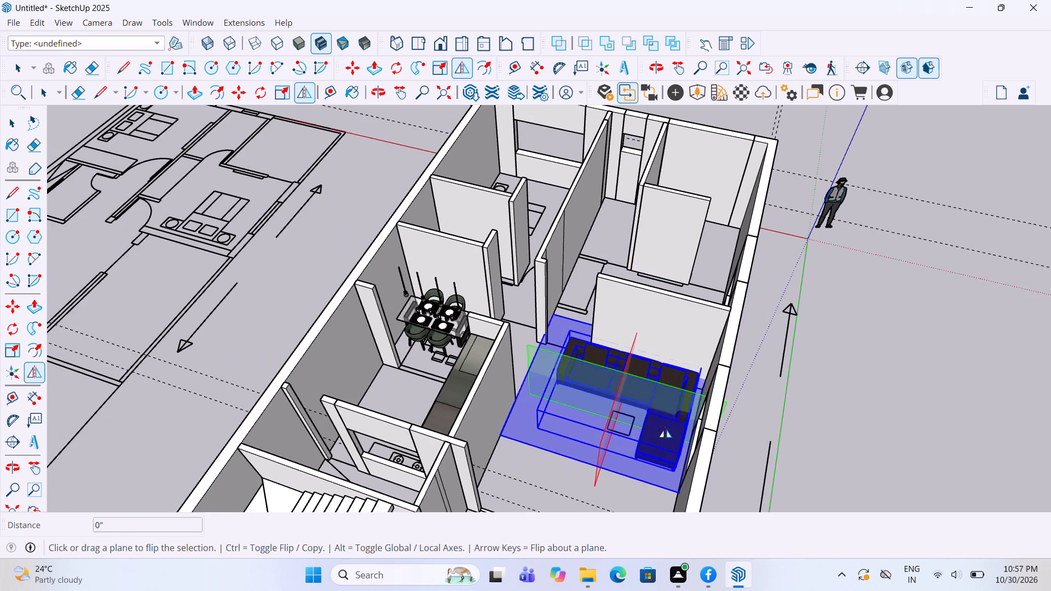
{"action": "scroll", "coordinate": [660, 439], "scroll_direction": "up", "scroll_amount": 2}
{"action": "key", "text": "space"}
Move the flipped sofa about 6 3/8" toward the outer wall.
{"action": "key", "text": "m"}
{"action": "scroll", "coordinate": [648, 392], "scroll_direction": "up", "scroll_amount": 3}
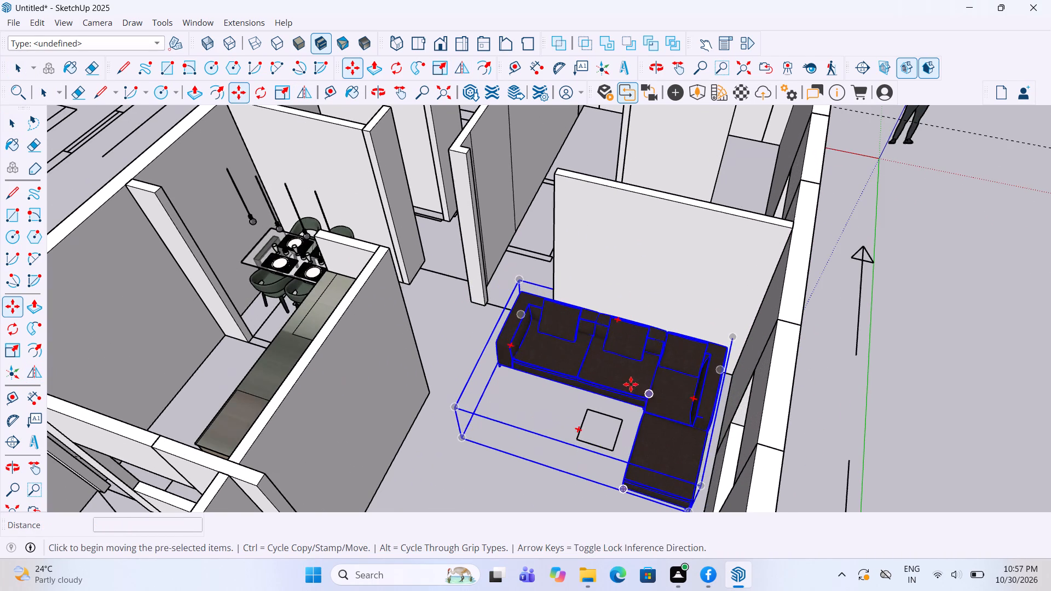
{"action": "left_click", "coordinate": [630, 384]}
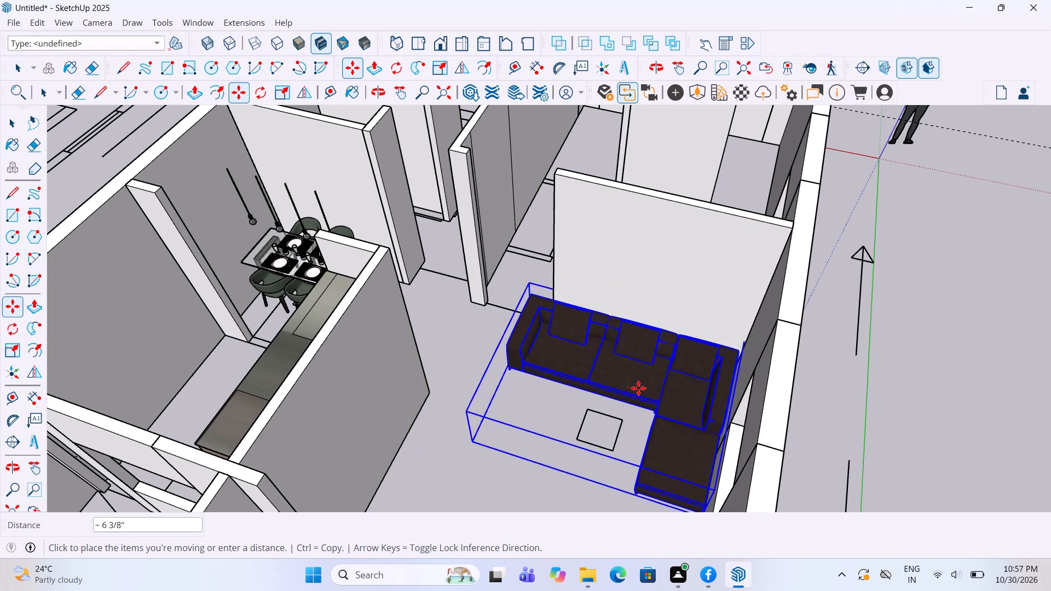
{"action": "left_click", "coordinate": [638, 388]}
Scale the sofa down uniformly from its upper partition-side corner to 0.68.
{"action": "key", "text": "s"}
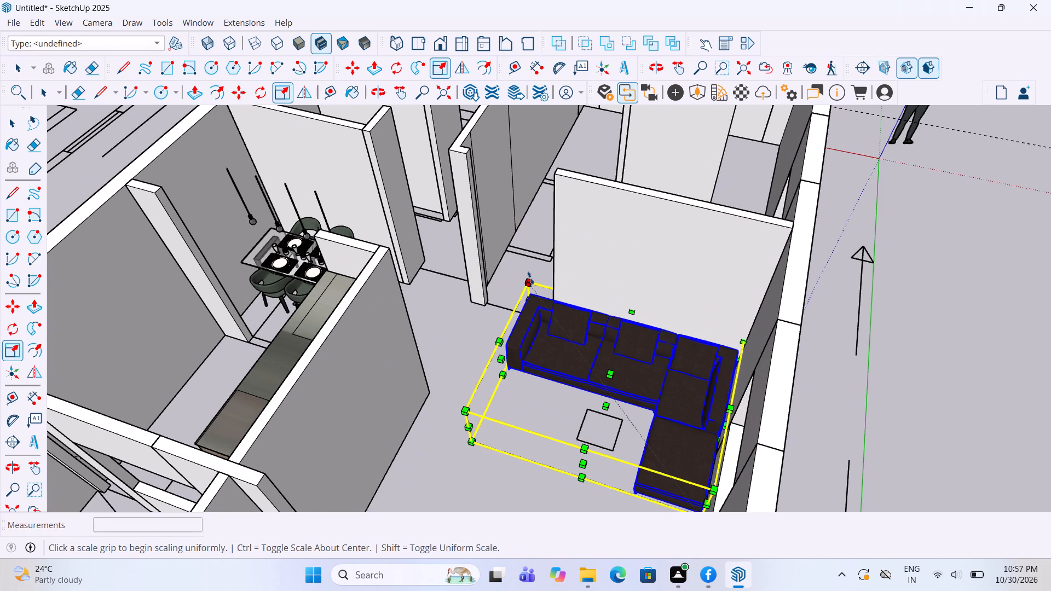
{"action": "left_click_drag", "start_coordinate": [530, 278], "coordinate": [576, 352]}
Move the scaled sofa about 2' toward the partition wall, over the drawn seating, and deselect it.
{"action": "key", "text": "m"}
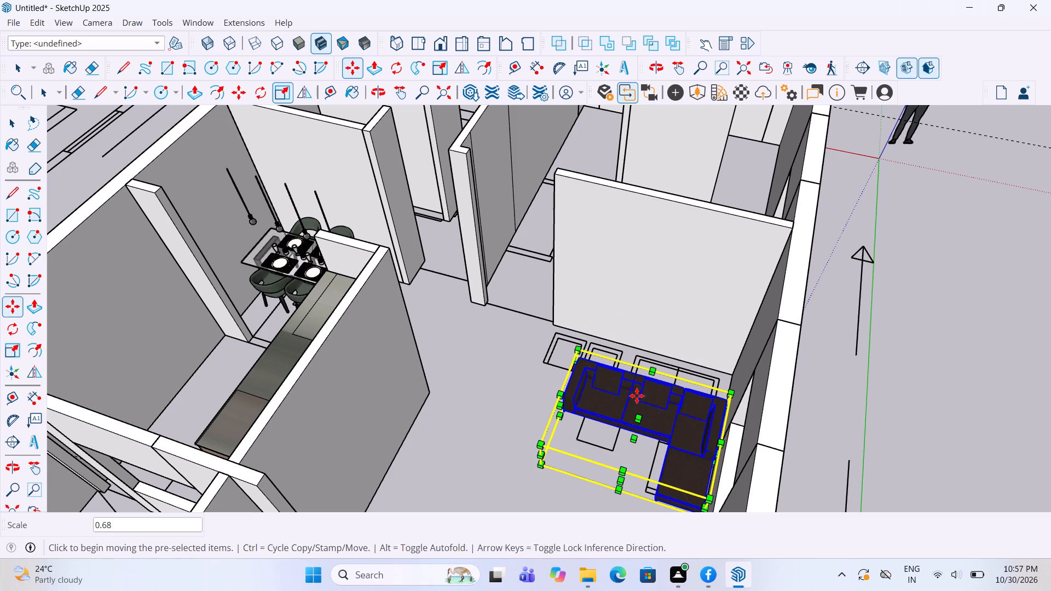
{"action": "left_click", "coordinate": [663, 406]}
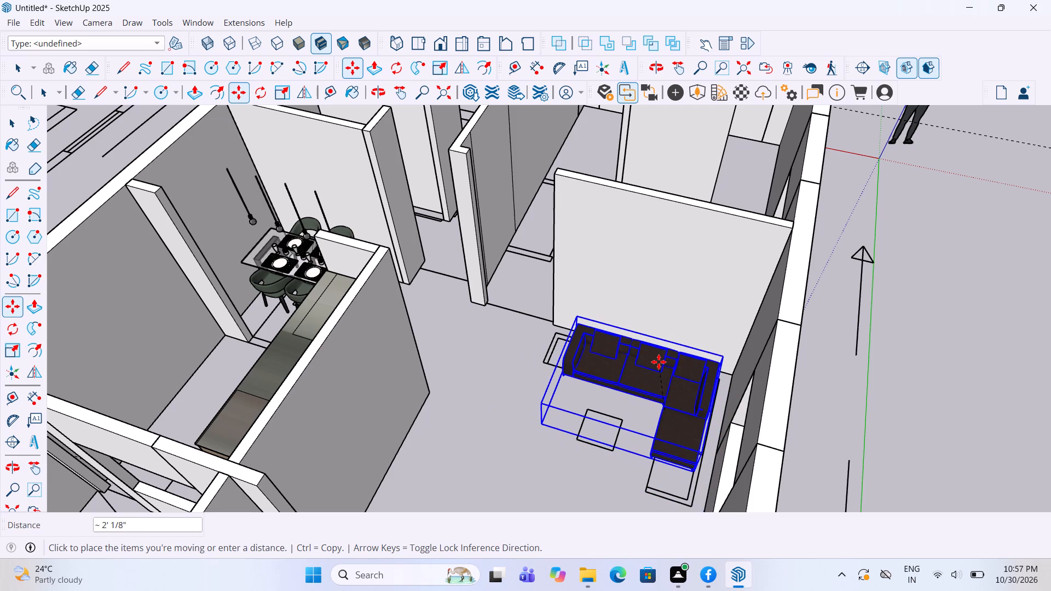
{"action": "left_click", "coordinate": [660, 362]}
{"action": "key", "text": "space"}
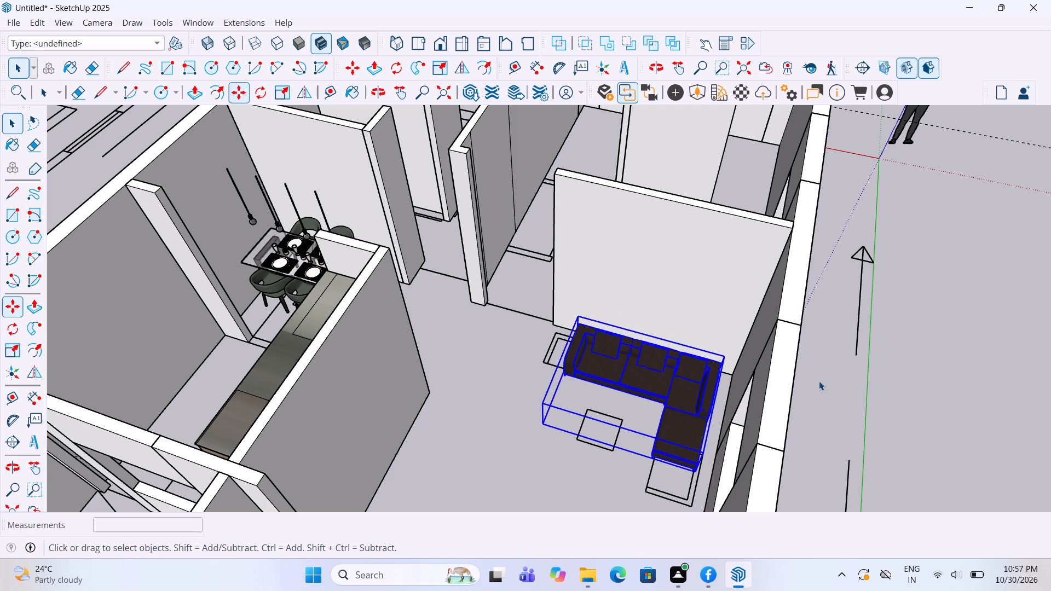
{"action": "left_click", "coordinate": [819, 381]}
Import the Untitled+(2) model from the Downloads folder.
{"action": "left_click", "coordinate": [16, 20]}
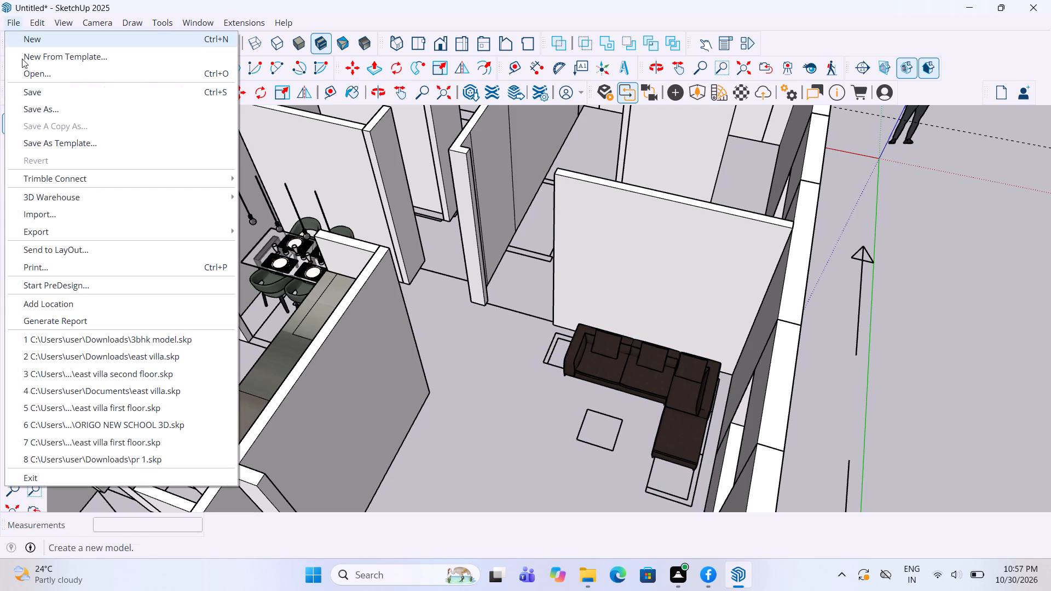
{"action": "left_click", "coordinate": [50, 209]}
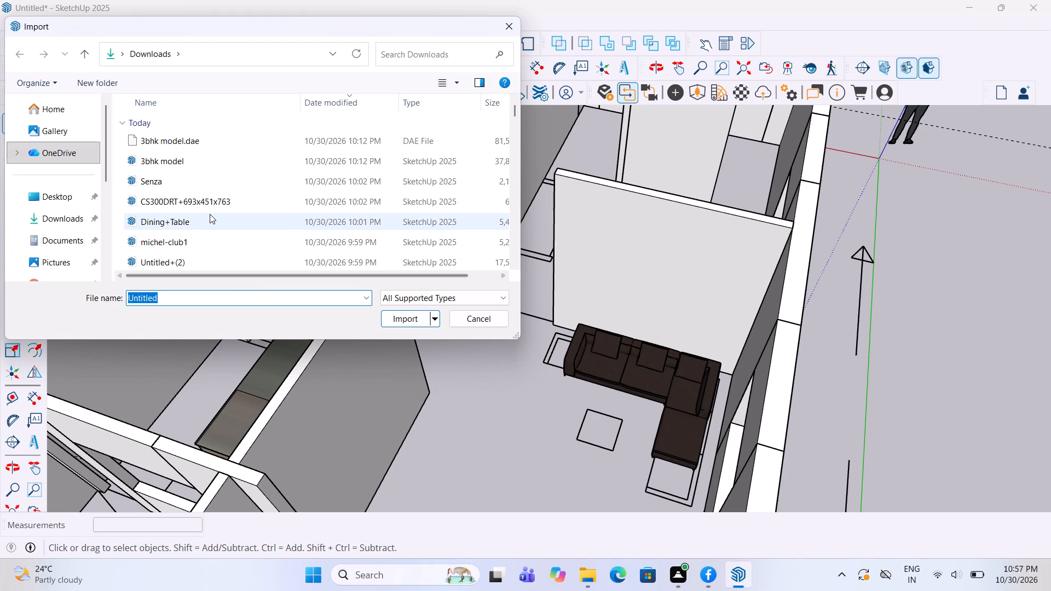
{"action": "scroll", "coordinate": [210, 214], "scroll_direction": "down", "scroll_amount": 1}
{"action": "left_click", "coordinate": [210, 214]}
{"action": "left_click", "coordinate": [401, 321]}
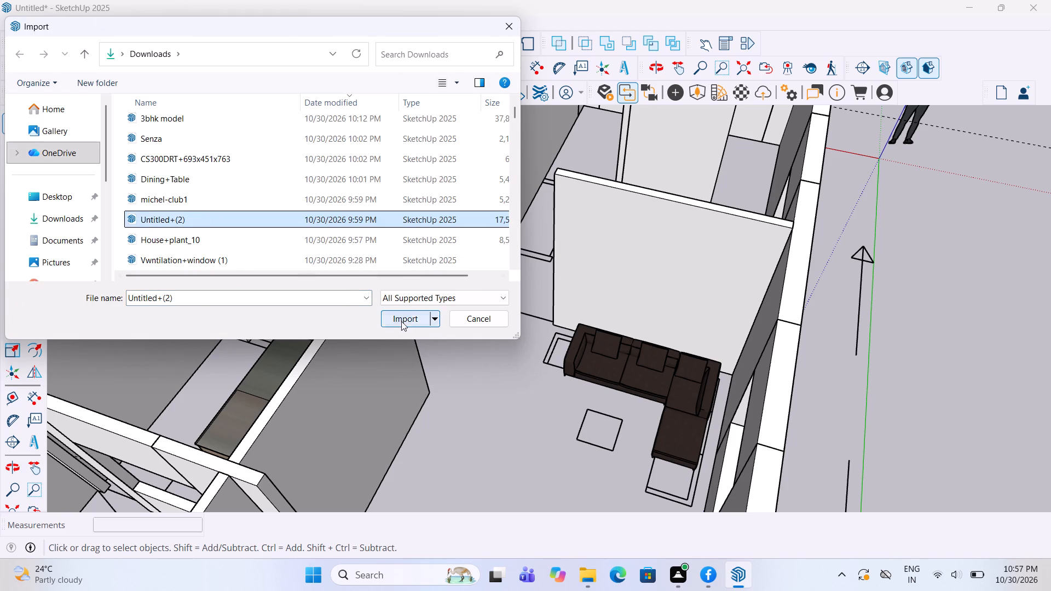
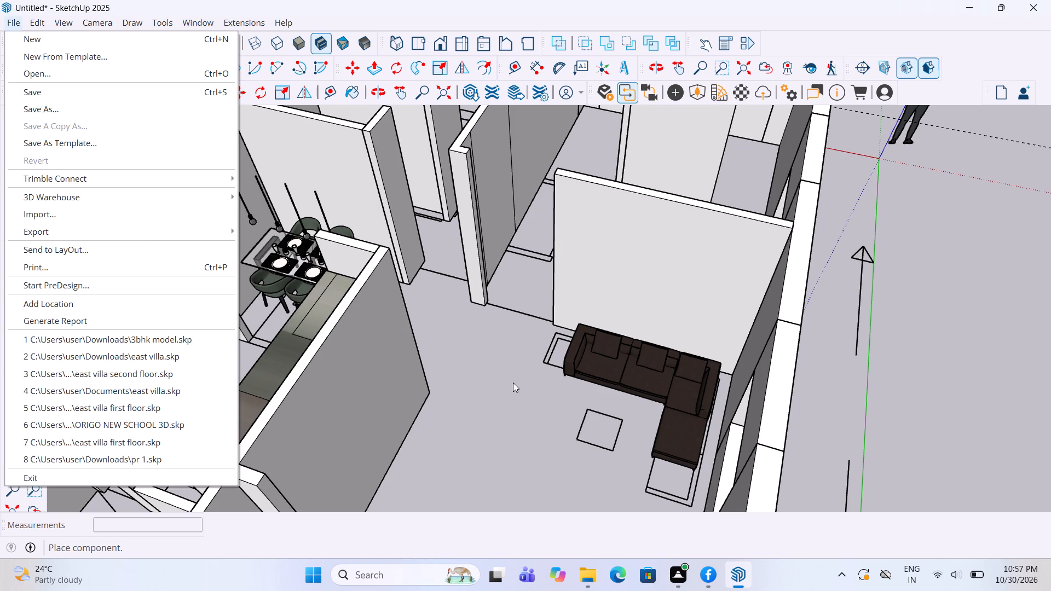
Import the Untitled+(2) bed model from Downloads and place it in the bedroom behind the sofa wall.
{"action": "scroll", "coordinate": [513, 383], "scroll_direction": "up", "scroll_amount": 1}
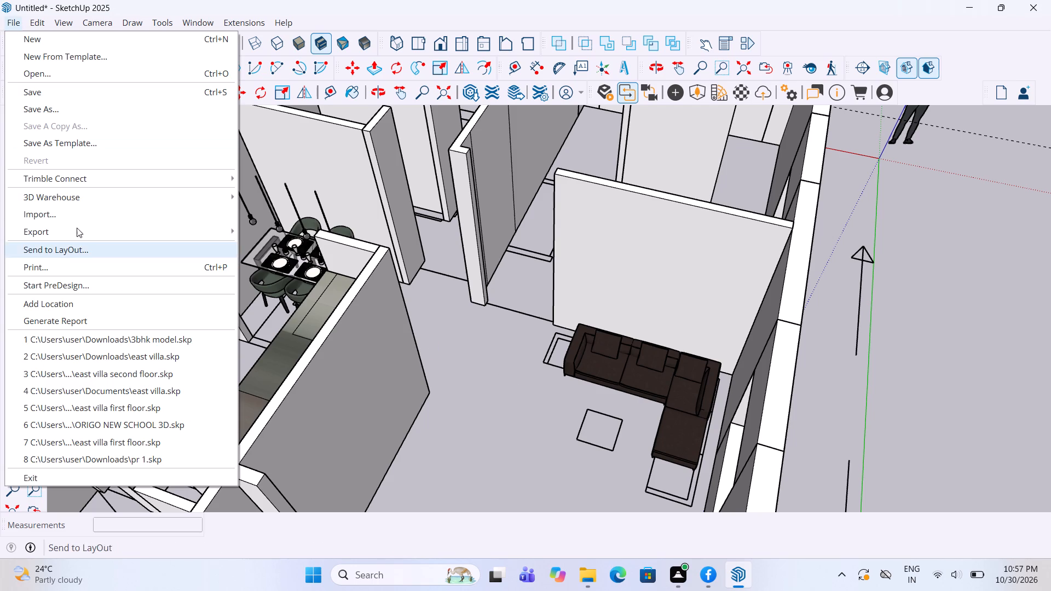
{"action": "left_click", "coordinate": [88, 202]}
{"action": "left_click", "coordinate": [90, 215]}
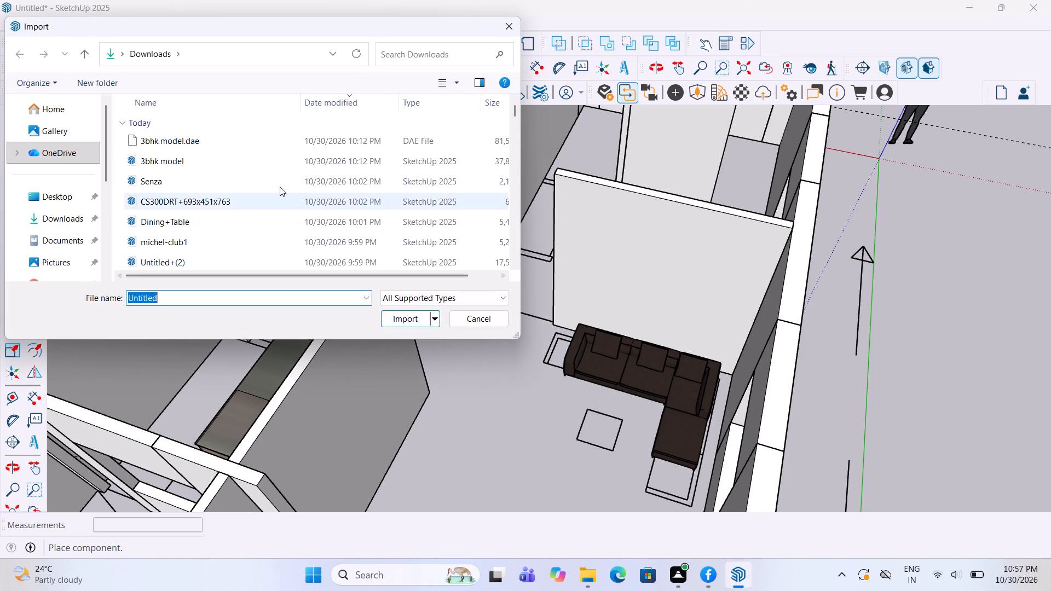
{"action": "left_click", "coordinate": [178, 254]}
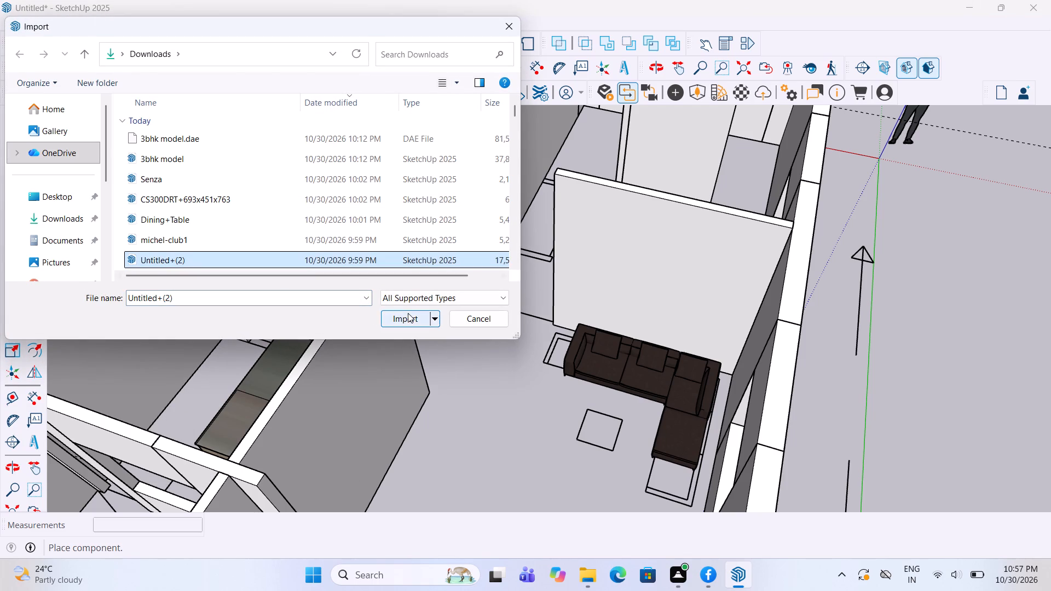
{"action": "left_click", "coordinate": [408, 313]}
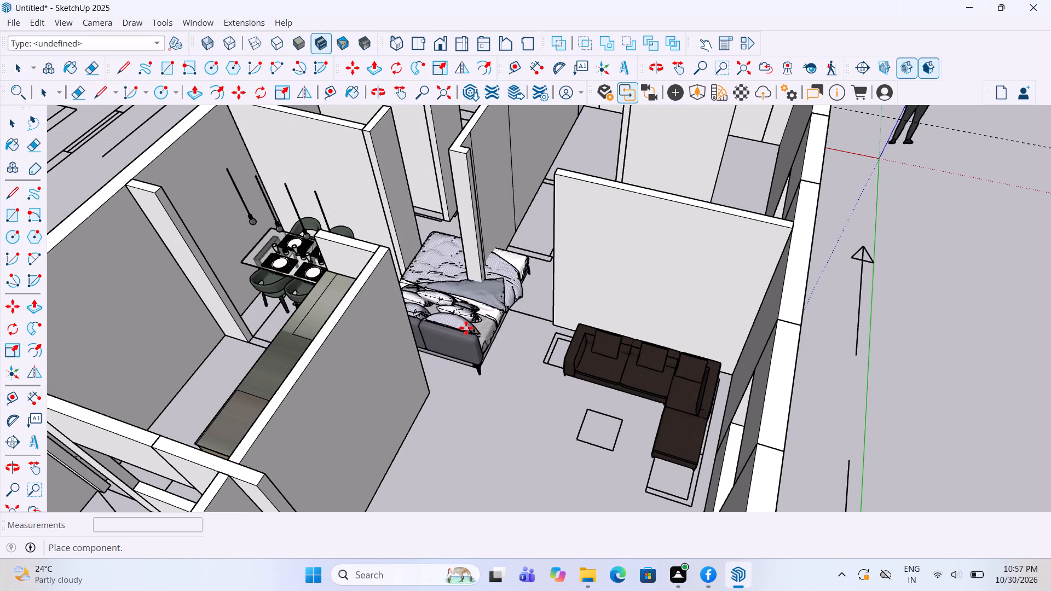
{"action": "scroll", "coordinate": [469, 328], "scroll_direction": "down", "scroll_amount": 11}
{"action": "scroll", "coordinate": [474, 383], "scroll_direction": "down", "scroll_amount": 5}
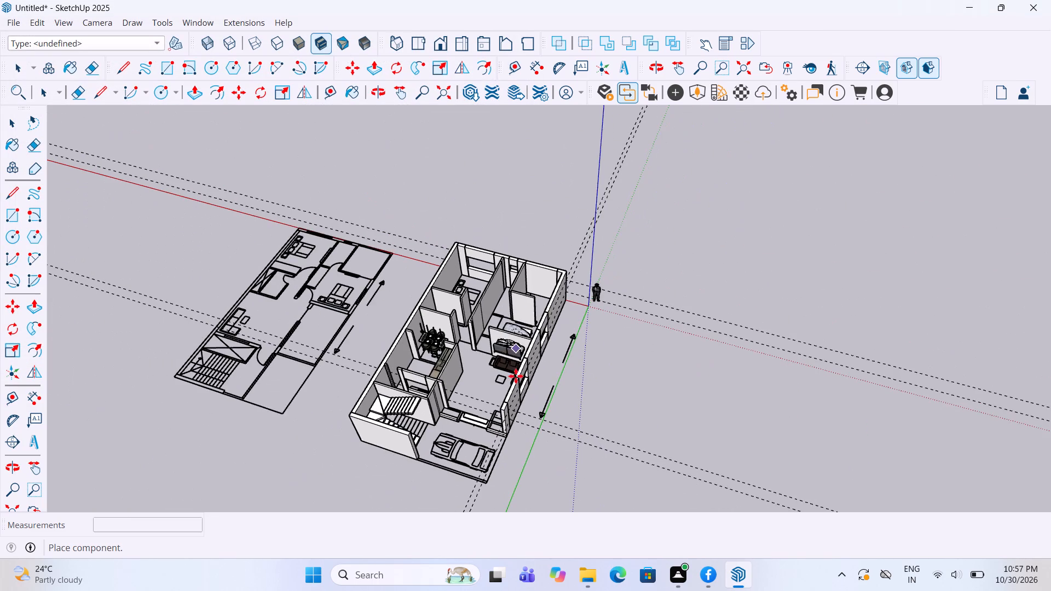
{"action": "middle_click_drag", "start_coordinate": [550, 303], "coordinate": [554, 466]}
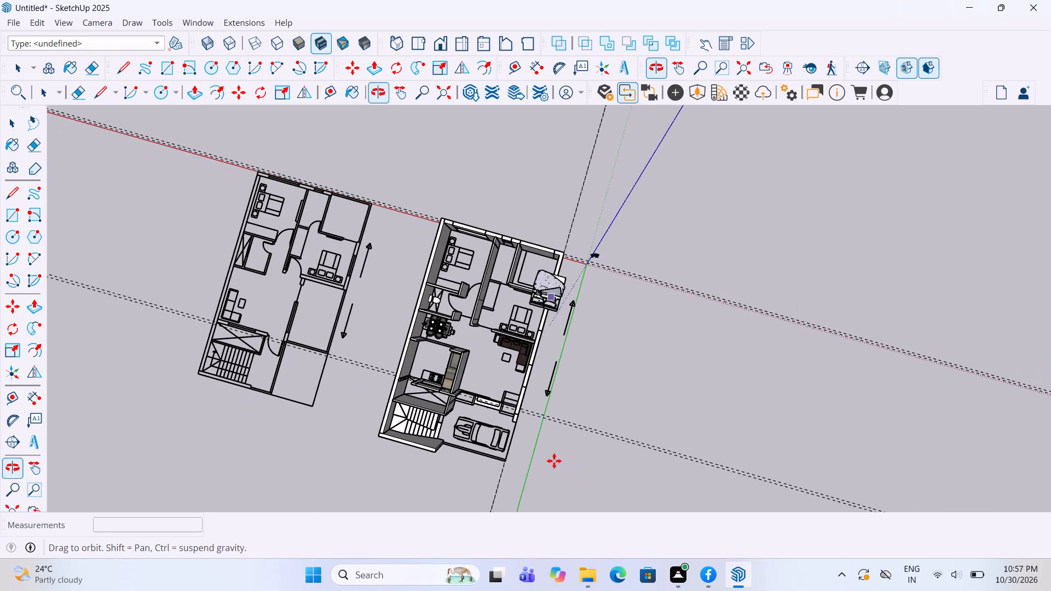
{"action": "scroll", "coordinate": [547, 314], "scroll_direction": "up", "scroll_amount": 14}
{"action": "middle_click_drag", "start_coordinate": [531, 320], "coordinate": [520, 320]}
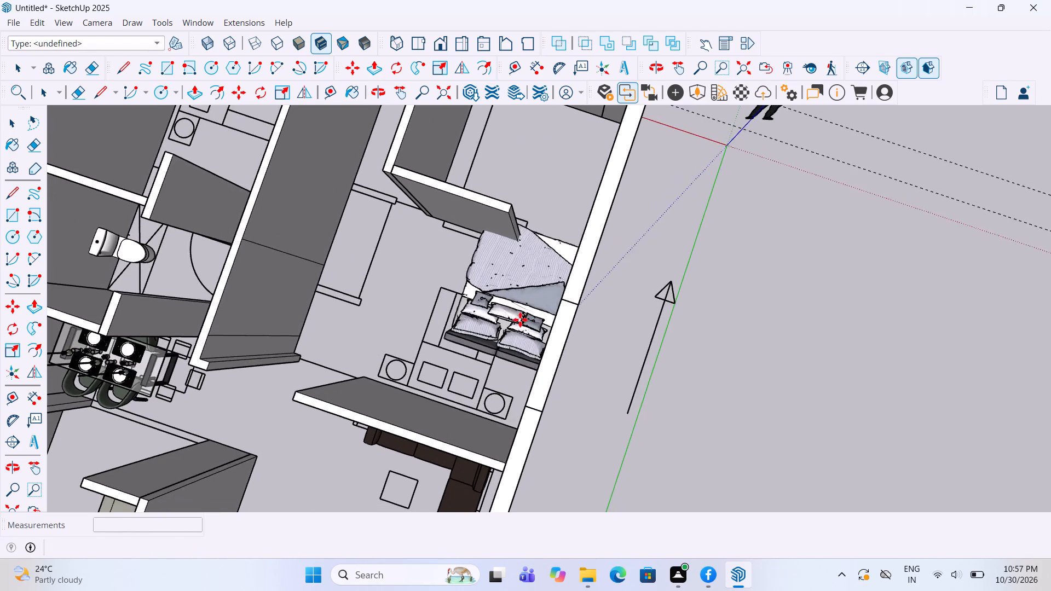
{"action": "scroll", "coordinate": [505, 404], "scroll_direction": "up", "scroll_amount": 4}
{"action": "left_click", "coordinate": [465, 318]}
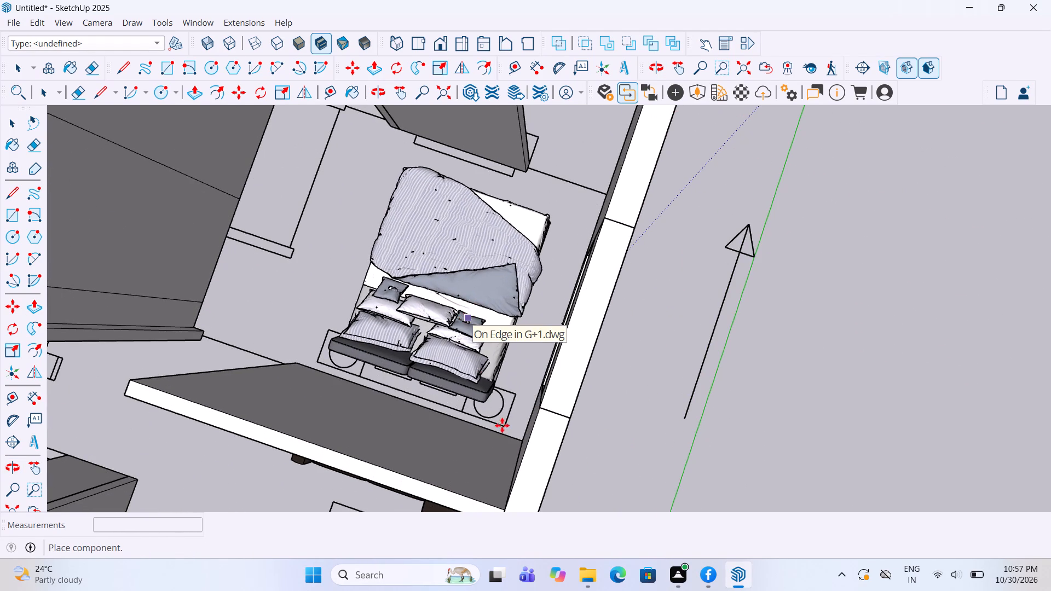
Move the bed about 1' 5" so its headboard corner sits closer to the partition wall behind the sofa.
{"action": "scroll", "coordinate": [502, 425], "scroll_direction": "up", "scroll_amount": 1}
{"action": "middle_click_drag", "start_coordinate": [502, 420], "coordinate": [290, 410]}
{"action": "scroll", "coordinate": [421, 377], "scroll_direction": "up", "scroll_amount": 3}
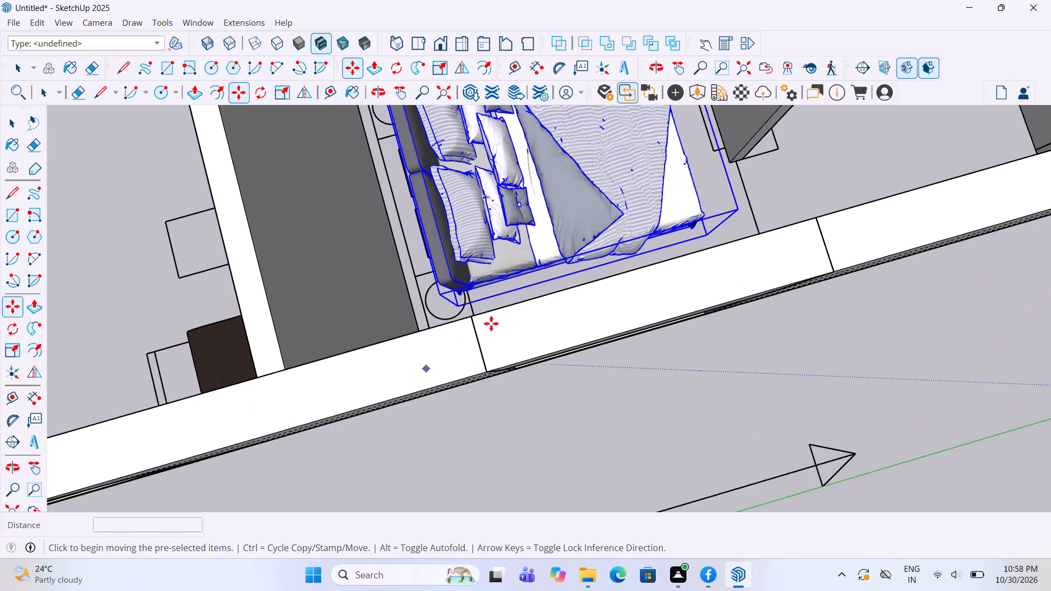
{"action": "scroll", "coordinate": [491, 323], "scroll_direction": "up", "scroll_amount": 7}
{"action": "left_click", "coordinate": [447, 304]}
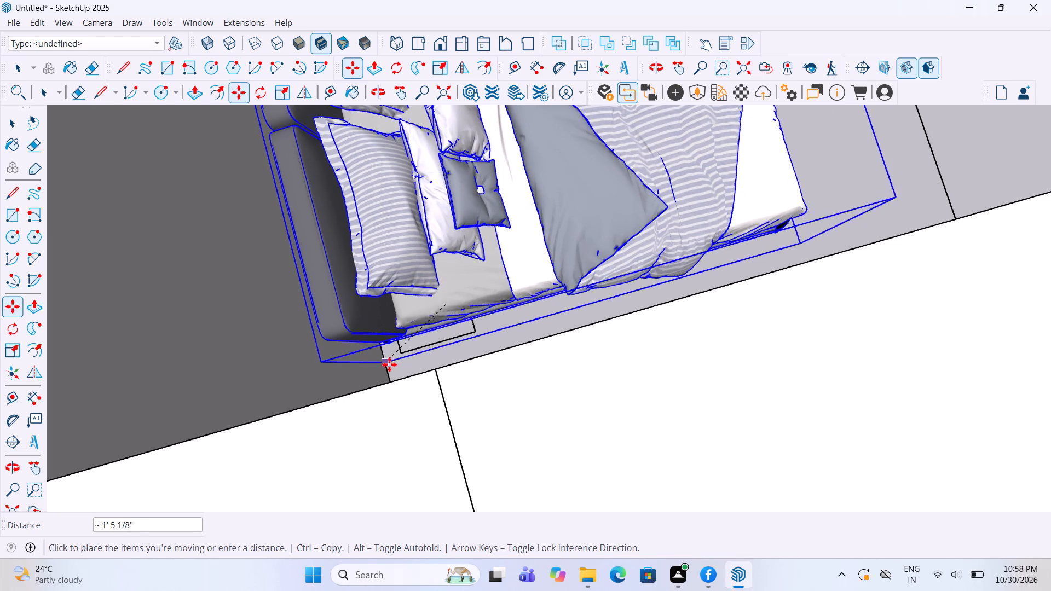
{"action": "left_click", "coordinate": [385, 362]}
{"action": "scroll", "coordinate": [388, 398], "scroll_direction": "down", "scroll_amount": 6}
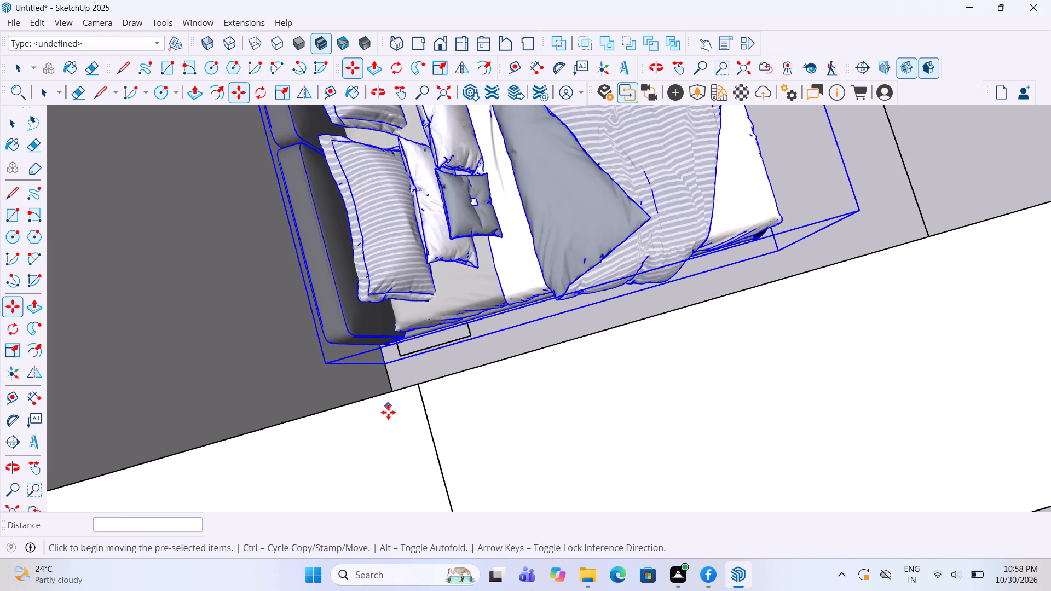
{"action": "scroll", "coordinate": [391, 431], "scroll_direction": "down", "scroll_amount": 17}
{"action": "scroll", "coordinate": [372, 390], "scroll_direction": "down", "scroll_amount": 6}
{"action": "middle_click_drag", "start_coordinate": [390, 397], "coordinate": [386, 393]}
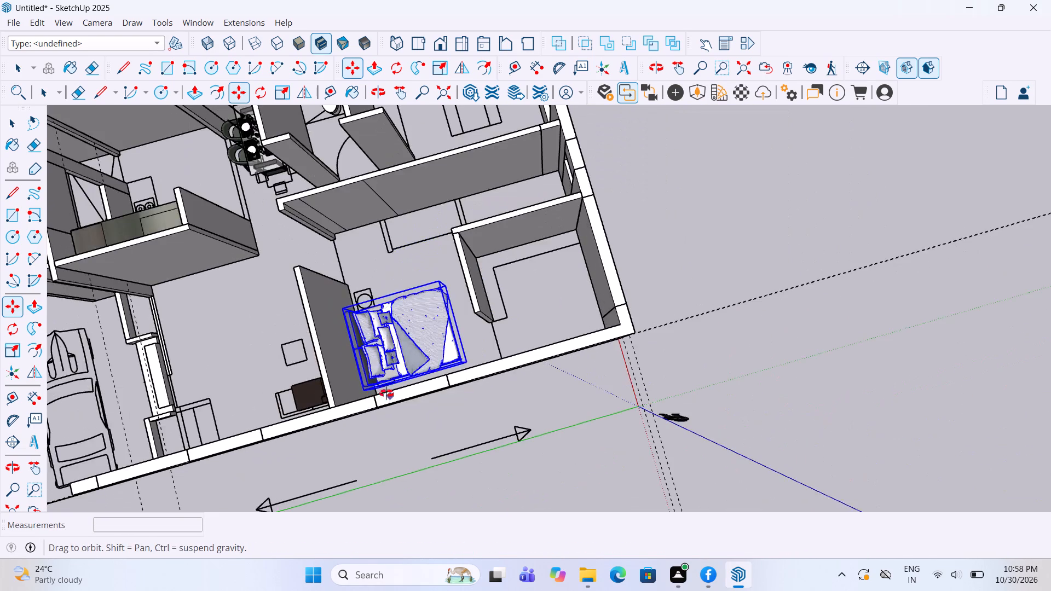
{"action": "middle_click_drag", "start_coordinate": [386, 393], "coordinate": [371, 341]}
{"action": "scroll", "coordinate": [371, 341], "scroll_direction": "down", "scroll_amount": 12}
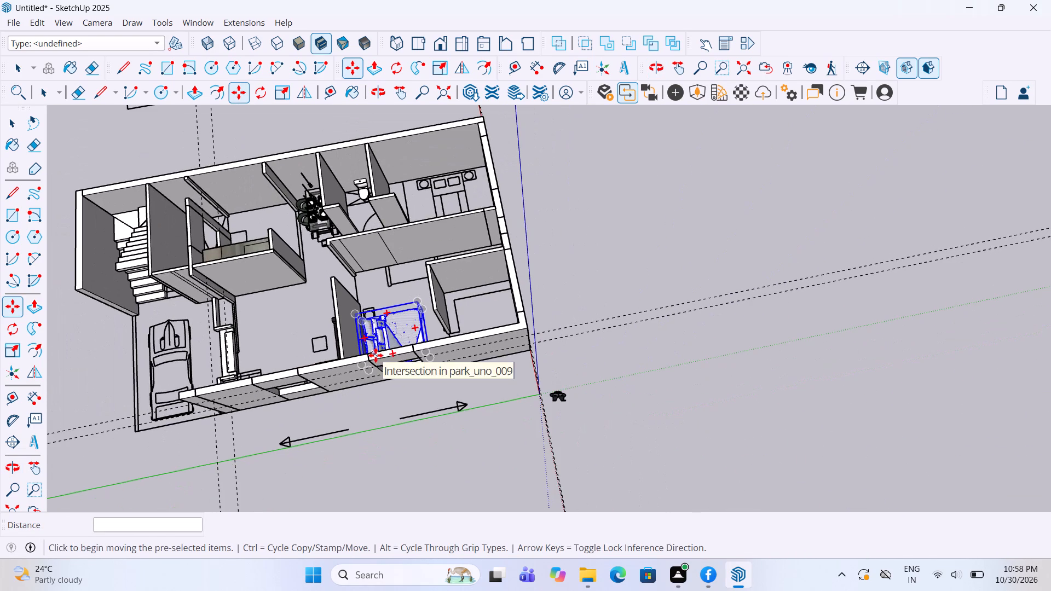
Copy the bed about 28' 8" away onto the open ground outside the house.
{"action": "key", "text": "space"}
{"action": "key", "text": "m"}
{"action": "left_click", "coordinate": [388, 326]}
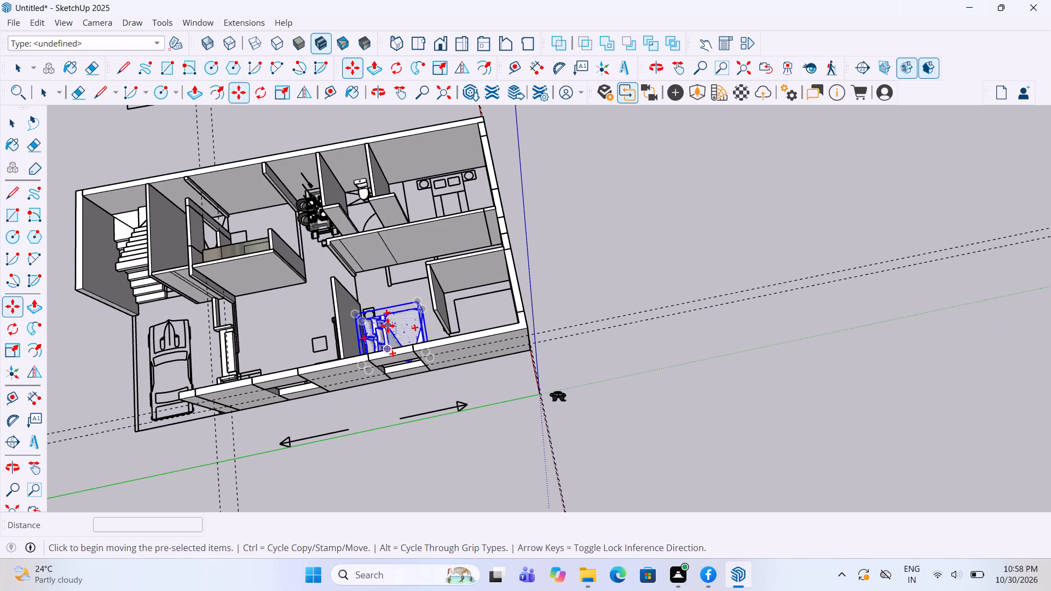
{"action": "scroll", "coordinate": [638, 282], "scroll_direction": "up", "scroll_amount": 1}
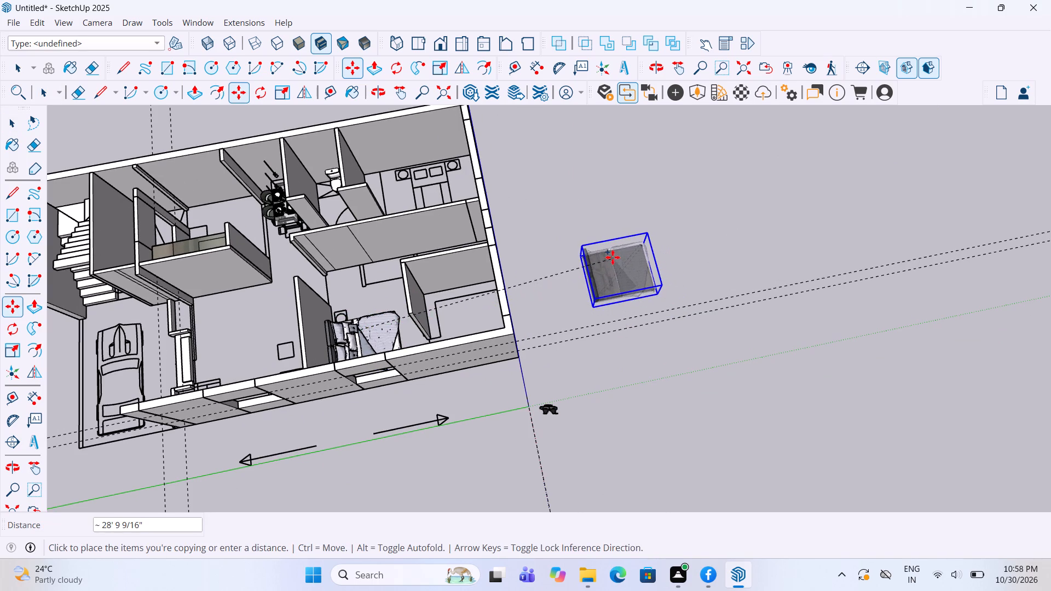
{"action": "left_click", "coordinate": [613, 257]}
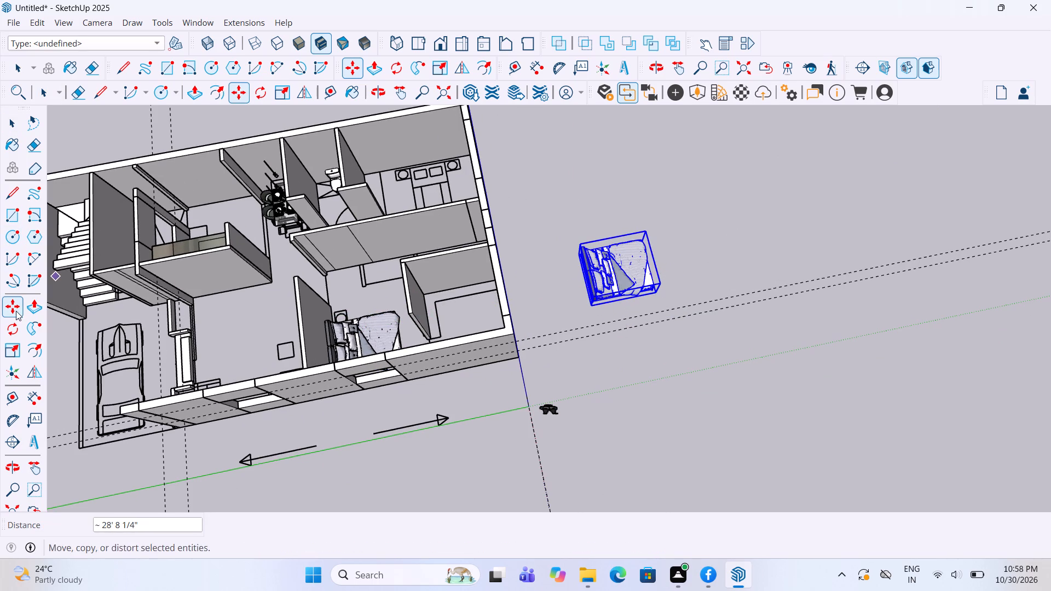
Rotate the copied bed 90 degrees on the ground plane.
{"action": "left_click", "coordinate": [8, 327]}
{"action": "left_click", "coordinate": [626, 366]}
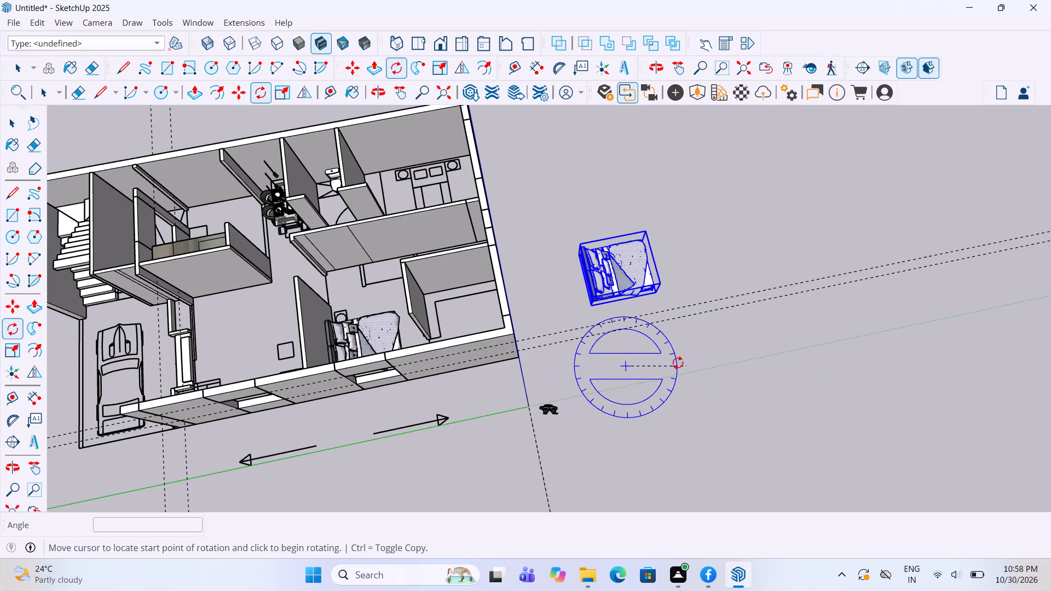
{"action": "left_click", "coordinate": [672, 357]}
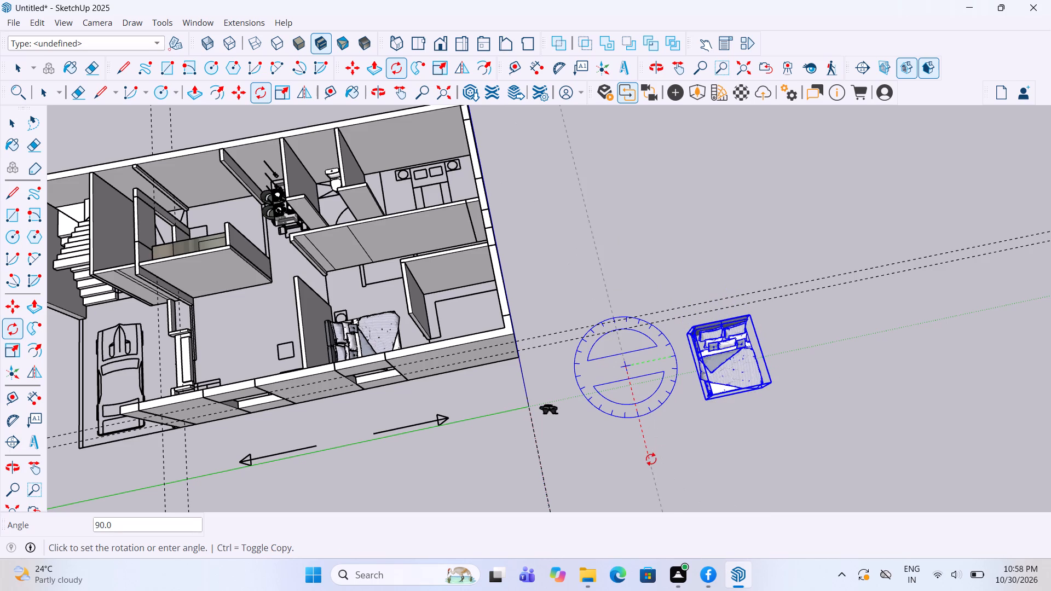
{"action": "left_click", "coordinate": [651, 459]}
Move the rotated bed about 38' 11" into the other bedroom, headboard against the wall between the bedside table outlines.
{"action": "key", "text": "m"}
{"action": "scroll", "coordinate": [646, 268], "scroll_direction": "up", "scroll_amount": 4}
{"action": "scroll", "coordinate": [686, 344], "scroll_direction": "up", "scroll_amount": 3}
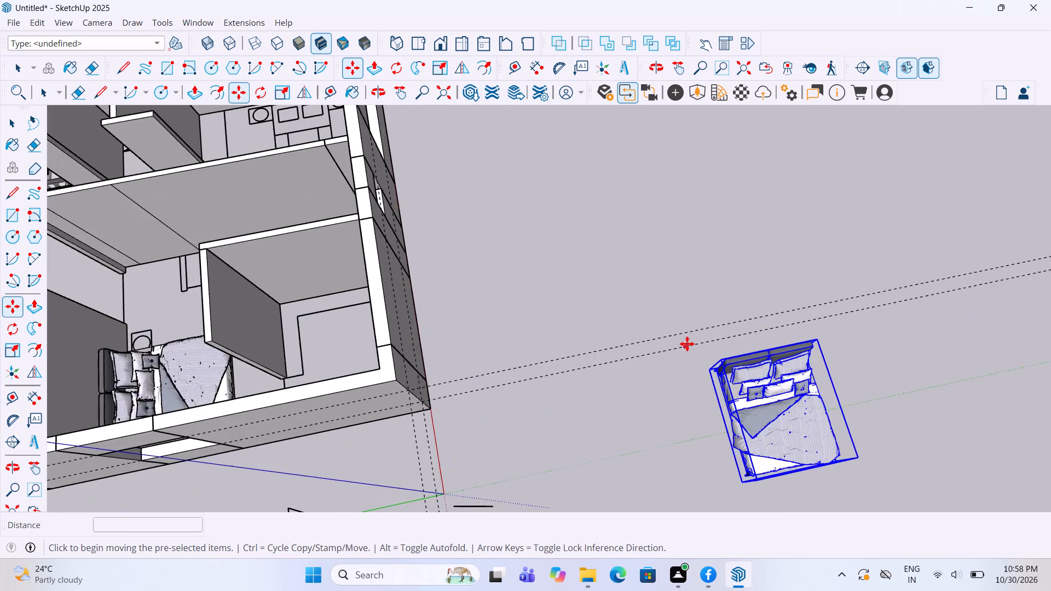
{"action": "left_click", "coordinate": [711, 376]}
{"action": "scroll", "coordinate": [779, 334], "scroll_direction": "down", "scroll_amount": 11}
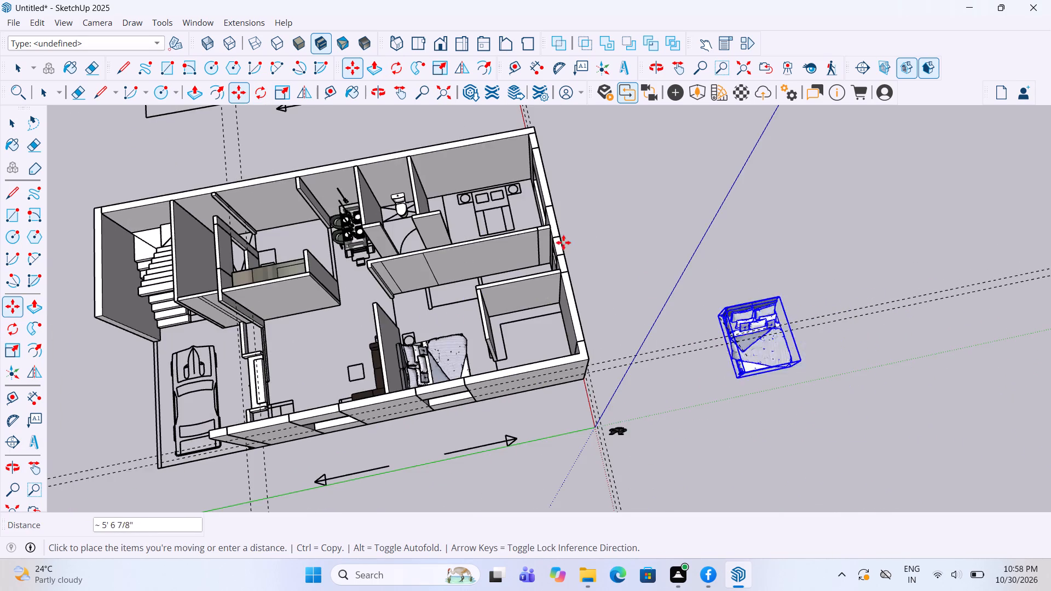
{"action": "scroll", "coordinate": [399, 156], "scroll_direction": "up", "scroll_amount": 5}
{"action": "scroll", "coordinate": [473, 166], "scroll_direction": "up", "scroll_amount": 5}
{"action": "scroll", "coordinate": [509, 224], "scroll_direction": "up", "scroll_amount": 10}
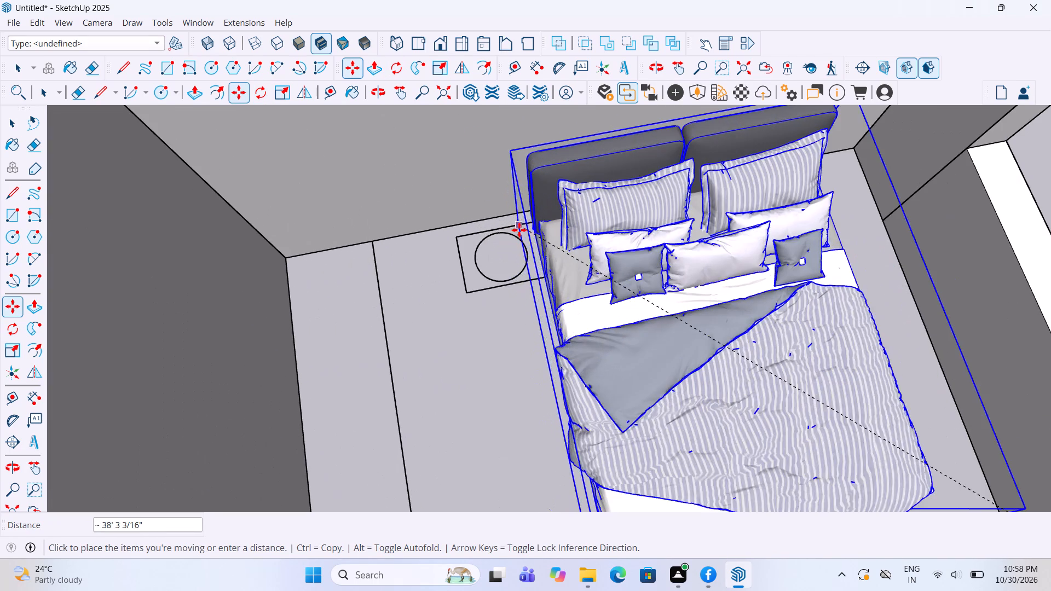
{"action": "left_click", "coordinate": [485, 217]}
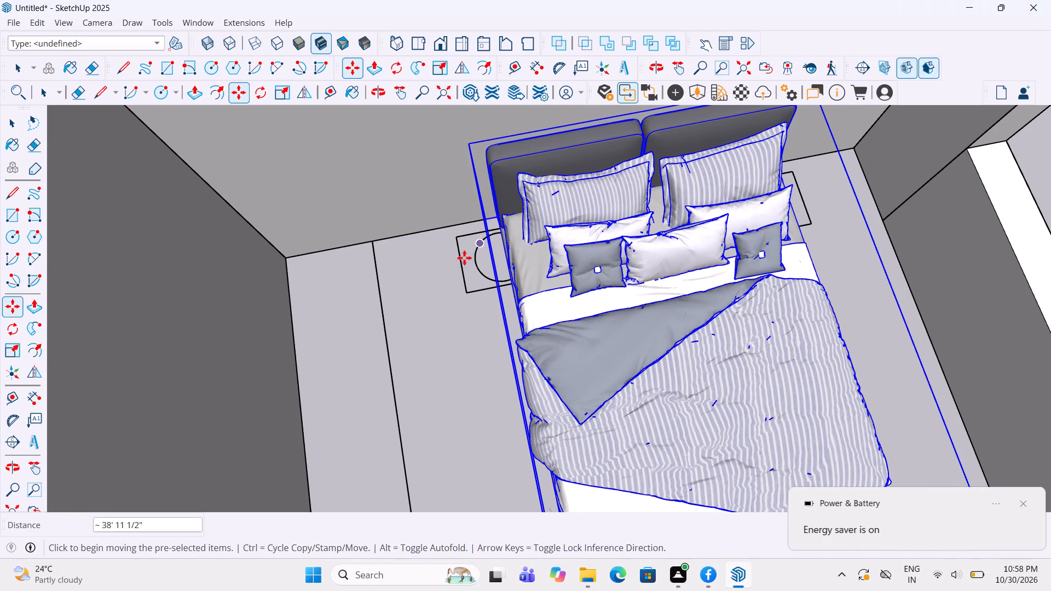
{"action": "key", "text": "space"}
{"action": "left_click", "coordinate": [417, 293]}
{"action": "scroll", "coordinate": [416, 286], "scroll_direction": "down", "scroll_amount": 8}
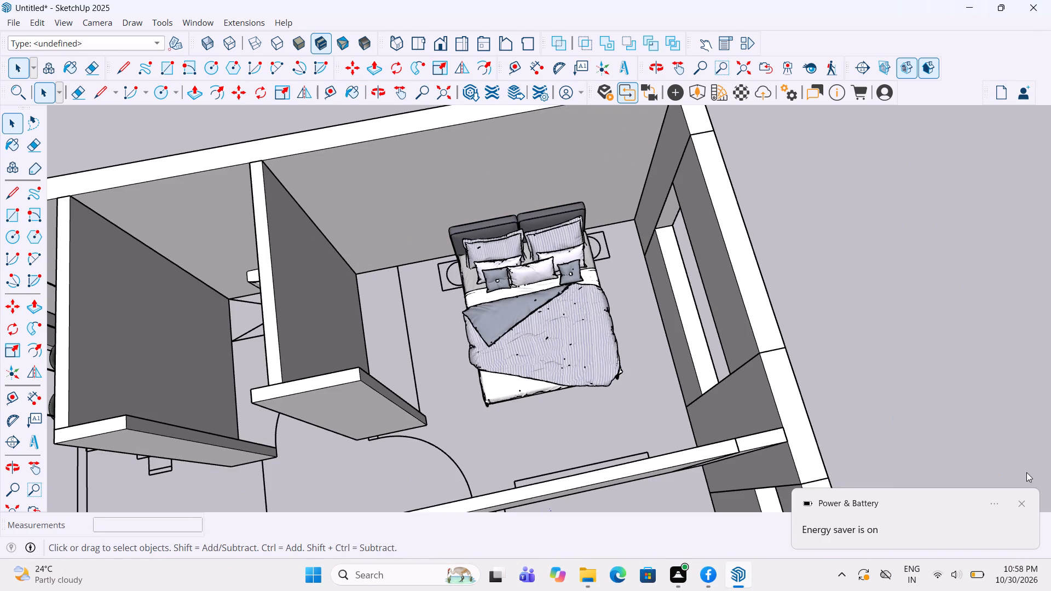
{"action": "left_click", "coordinate": [1027, 499]}
{"action": "scroll", "coordinate": [727, 286], "scroll_direction": "down", "scroll_amount": 6}
{"action": "middle_click_drag", "start_coordinate": [696, 266], "coordinate": [654, 234]}
{"action": "scroll", "coordinate": [654, 234], "scroll_direction": "down", "scroll_amount": 9}
{"action": "middle_click_drag", "start_coordinate": [659, 347], "coordinate": [666, 387]}
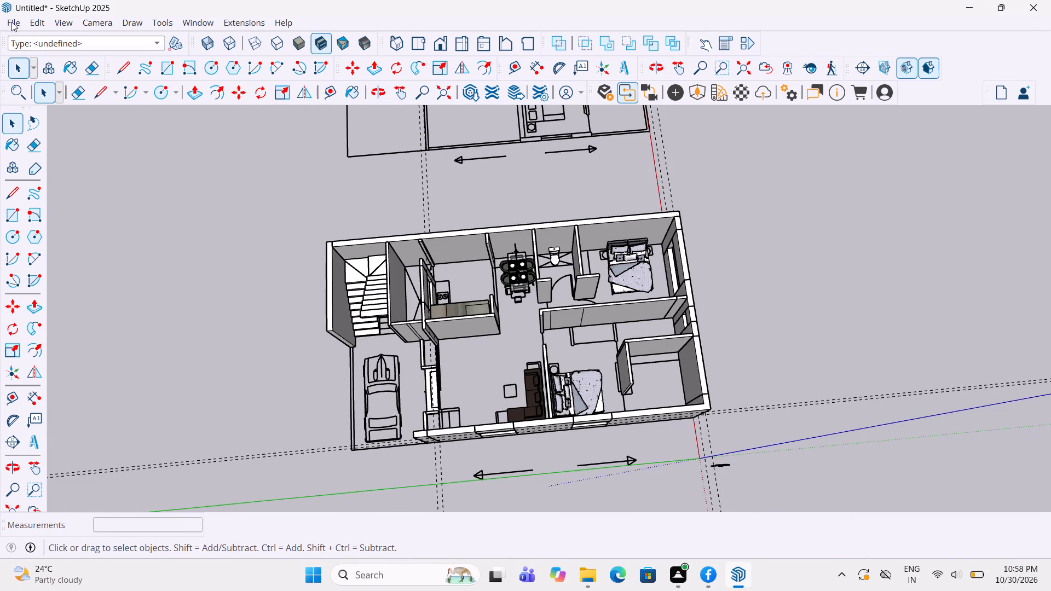
Import the House+plant_10 model from Downloads and place it on the open ground outside, beside the staircase and car porch.
{"action": "left_click", "coordinate": [11, 22]}
{"action": "left_click", "coordinate": [47, 208]}
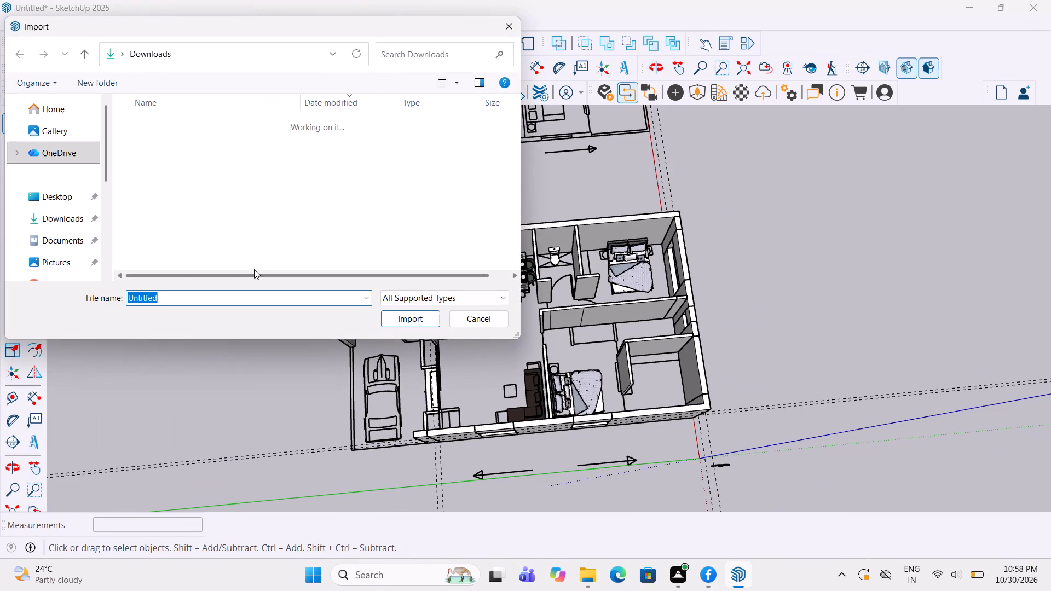
{"action": "scroll", "coordinate": [245, 226], "scroll_direction": "down", "scroll_amount": 2}
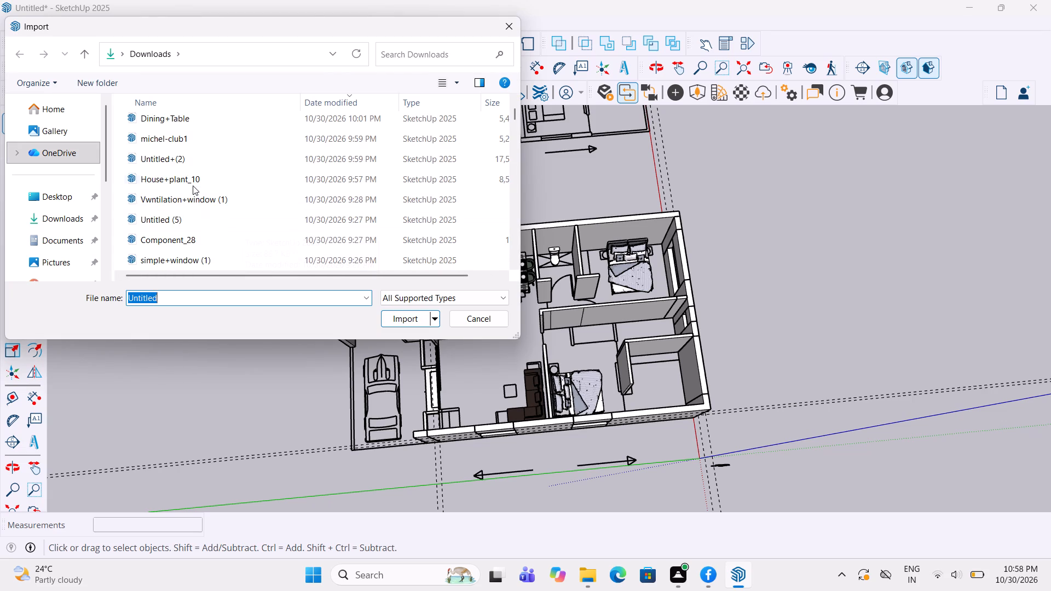
{"action": "left_click", "coordinate": [191, 163]}
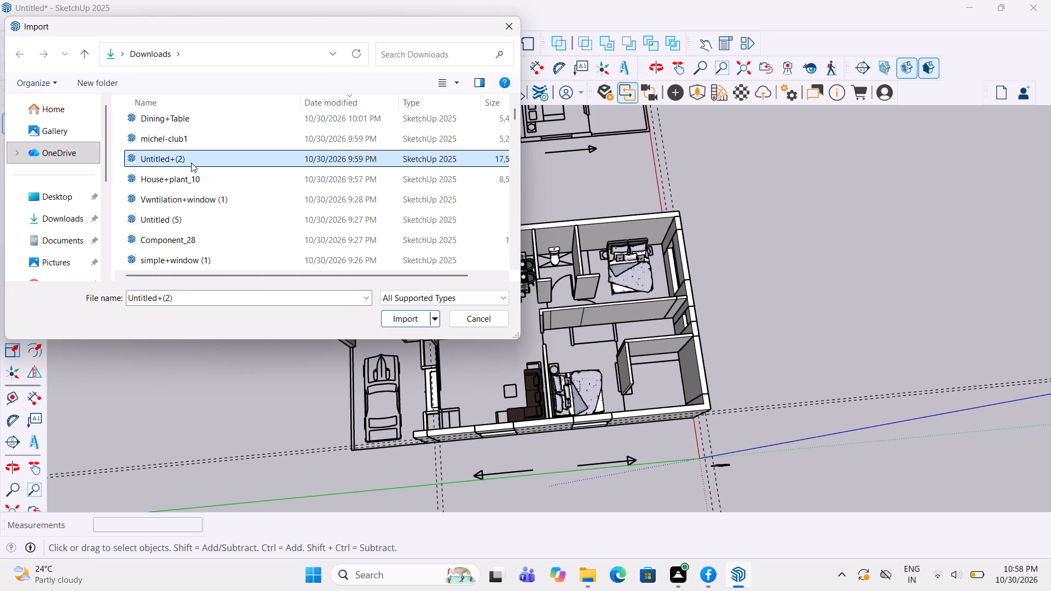
{"action": "left_click", "coordinate": [198, 181]}
{"action": "left_click", "coordinate": [392, 323]}
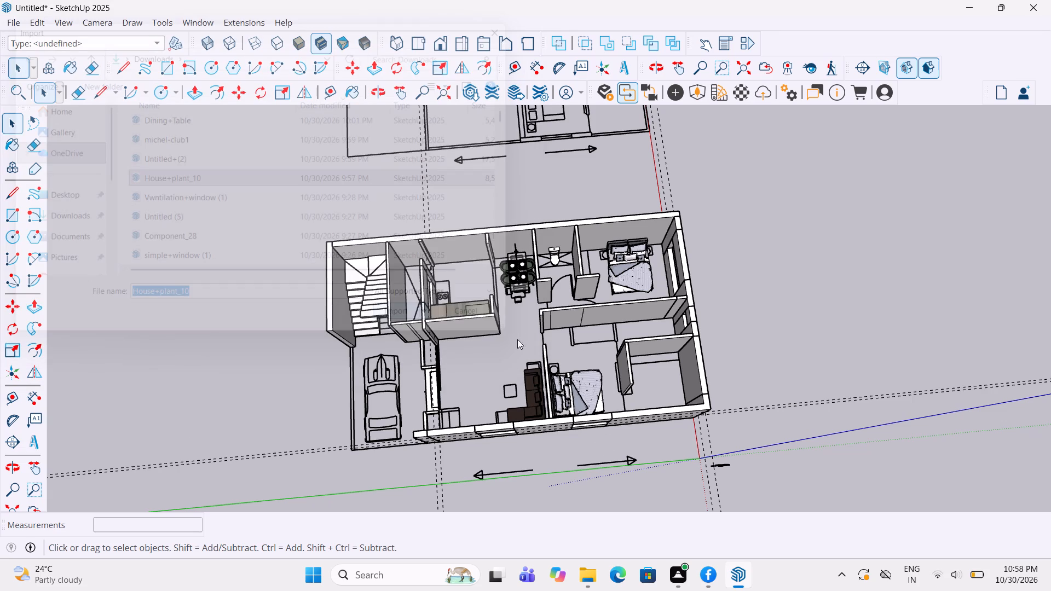
{"action": "scroll", "coordinate": [593, 330], "scroll_direction": "down", "scroll_amount": 2}
{"action": "scroll", "coordinate": [548, 398], "scroll_direction": "up", "scroll_amount": 4}
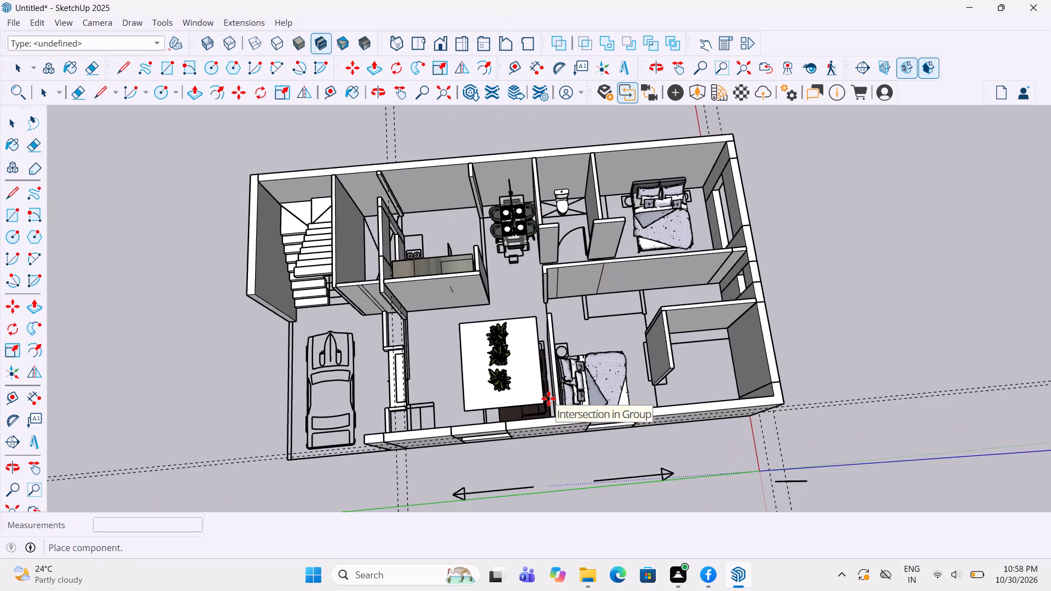
{"action": "scroll", "coordinate": [548, 398], "scroll_direction": "up", "scroll_amount": 1}
{"action": "middle_click_drag", "start_coordinate": [548, 398], "coordinate": [684, 393]}
{"action": "scroll", "coordinate": [714, 294], "scroll_direction": "down", "scroll_amount": 5}
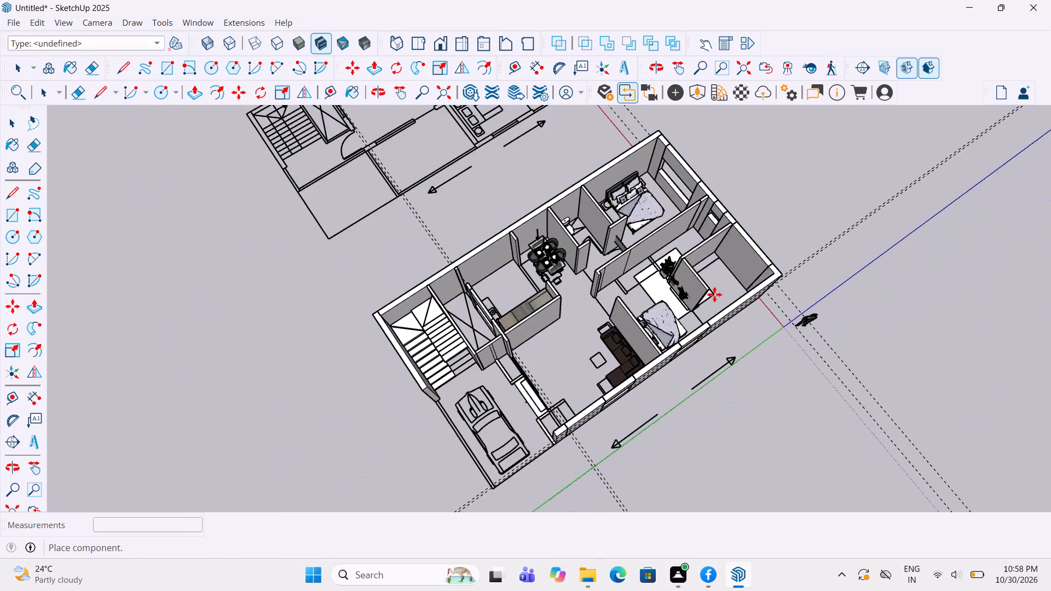
{"action": "scroll", "coordinate": [714, 294], "scroll_direction": "down", "scroll_amount": 5}
{"action": "scroll", "coordinate": [566, 387], "scroll_direction": "up", "scroll_amount": 4}
{"action": "scroll", "coordinate": [481, 389], "scroll_direction": "up", "scroll_amount": 7}
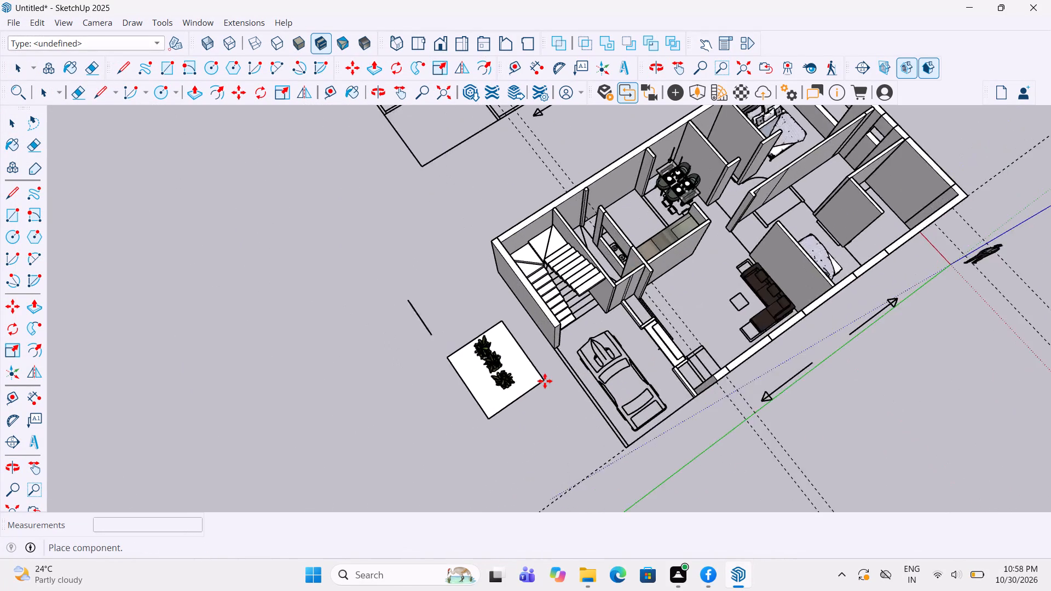
{"action": "scroll", "coordinate": [545, 381], "scroll_direction": "up", "scroll_amount": 2}
{"action": "left_click", "coordinate": [505, 353]}
Explode the imported house plant component into its separate objects.
{"action": "right_click", "coordinate": [490, 350]}
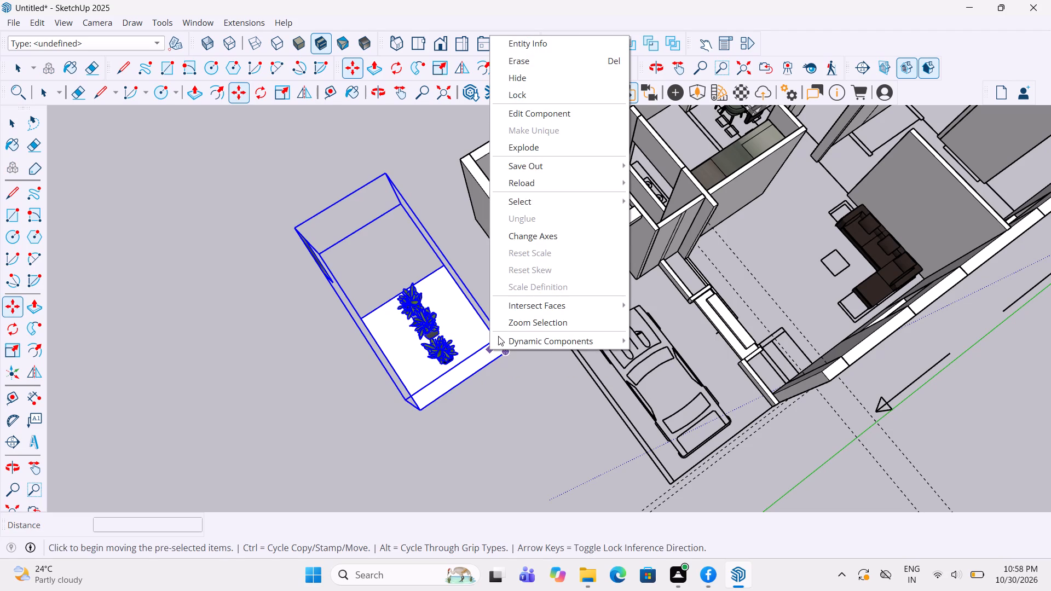
{"action": "left_click", "coordinate": [536, 148]}
{"action": "scroll", "coordinate": [435, 356], "scroll_direction": "up", "scroll_amount": 4}
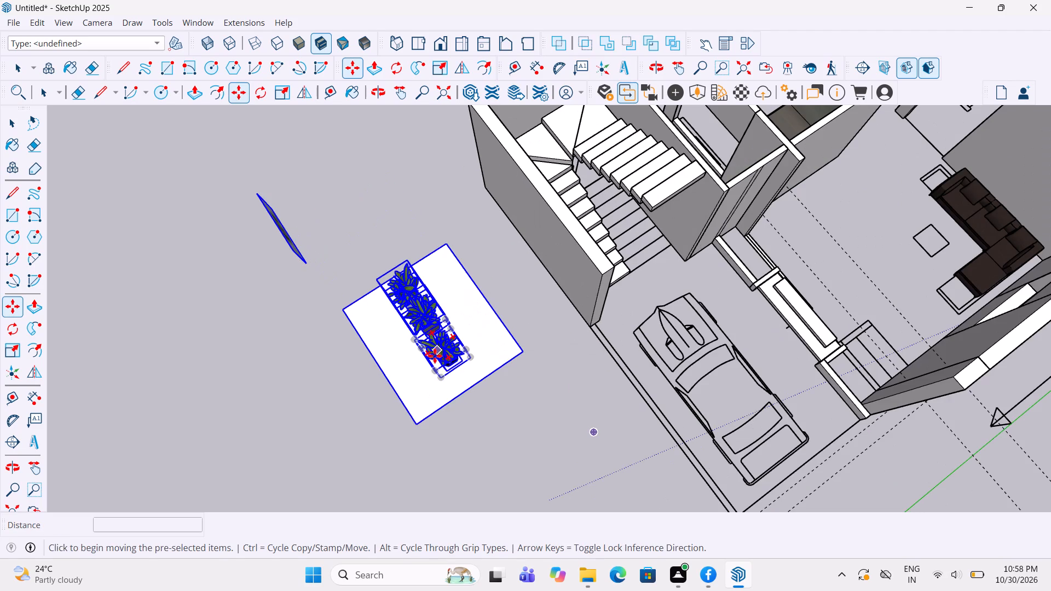
{"action": "key", "text": "space"}
{"action": "key", "text": "space"}
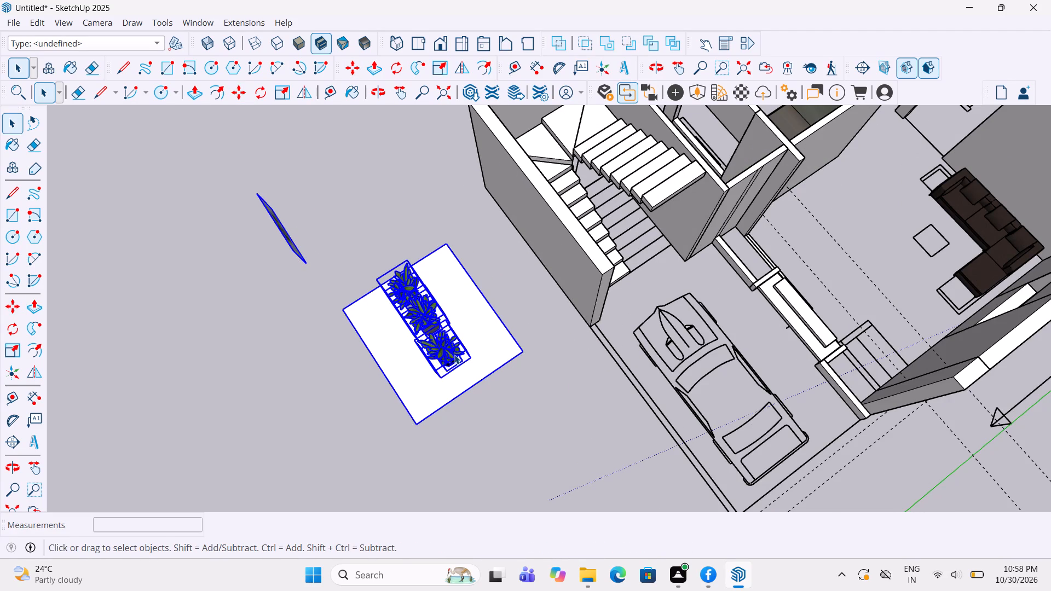
Make the black-potted plant at the near end of the imported plant row a group.
{"action": "scroll", "coordinate": [454, 355], "scroll_direction": "up", "scroll_amount": 4}
{"action": "left_click", "coordinate": [449, 354]}
{"action": "middle_click_drag", "start_coordinate": [454, 320], "coordinate": [486, 257]}
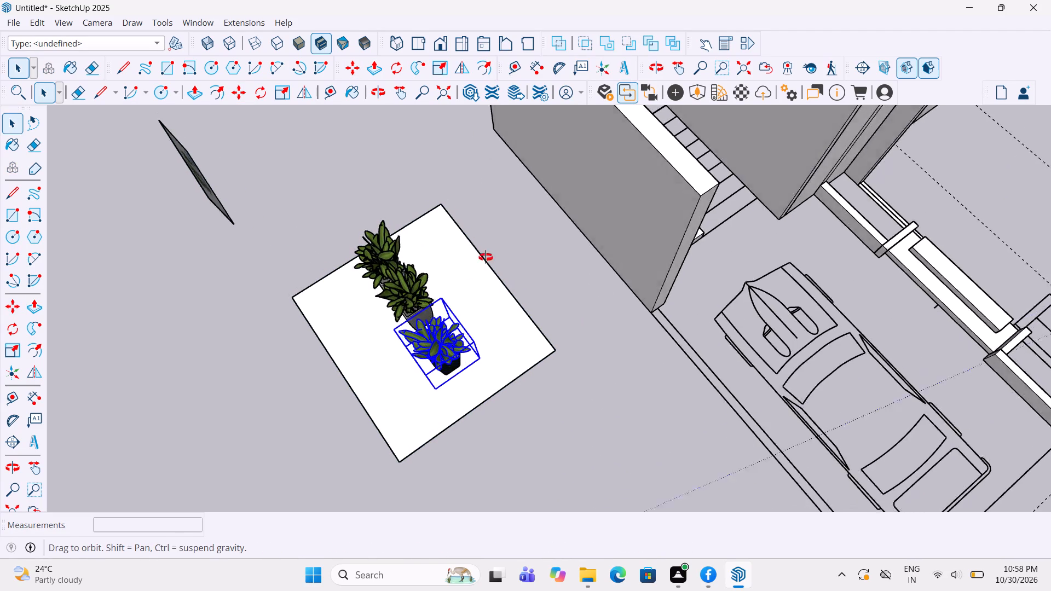
{"action": "middle_click_drag", "start_coordinate": [486, 257], "coordinate": [492, 216]}
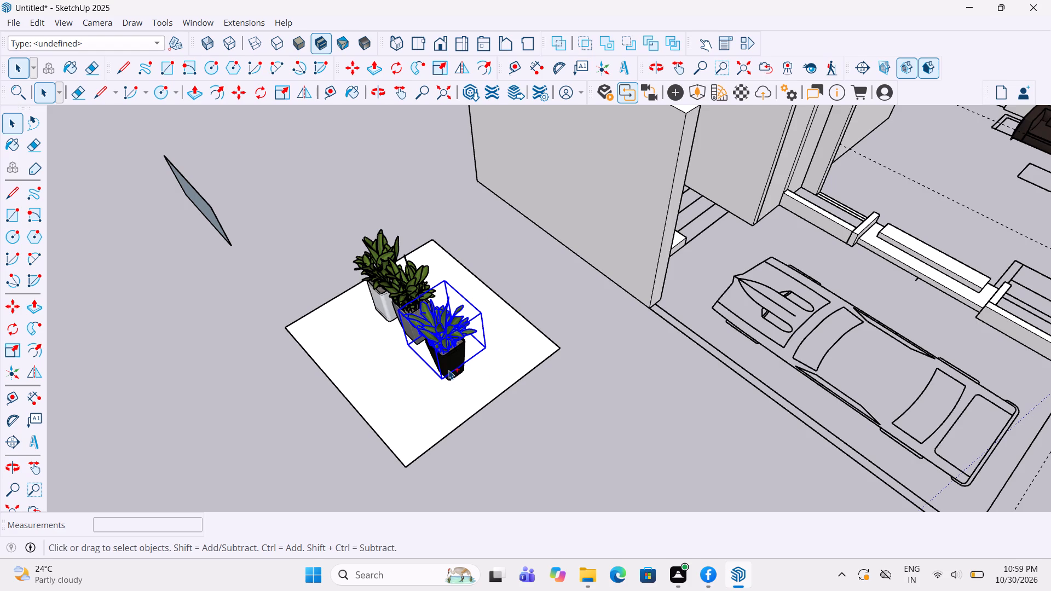
{"action": "left_click", "coordinate": [448, 370], "text": "ctrl"}
{"action": "right_click", "coordinate": [448, 370]}
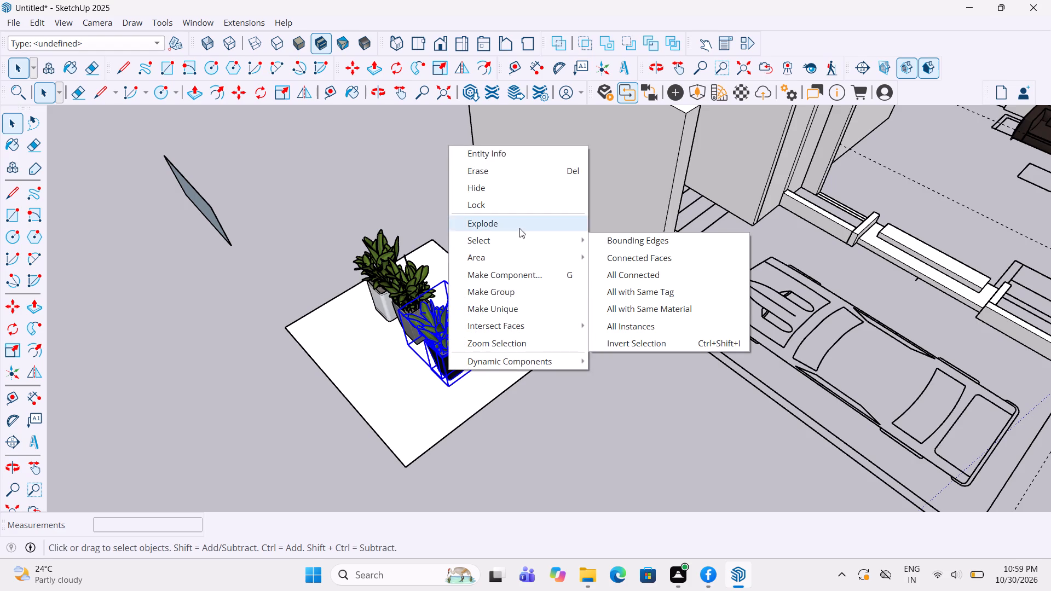
{"action": "left_click", "coordinate": [518, 292]}
Move the black-potted plant about 20' 2" into the planter space behind the low front wall, beside the staircase wall.
{"action": "key", "text": "m"}
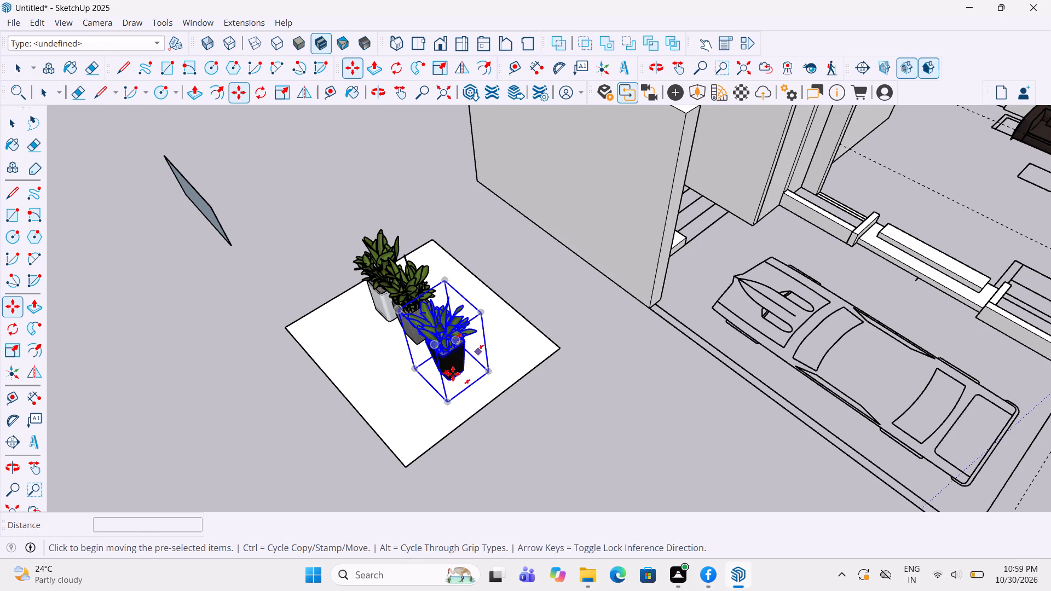
{"action": "left_click", "coordinate": [448, 404]}
{"action": "scroll", "coordinate": [767, 264], "scroll_direction": "down", "scroll_amount": 5}
{"action": "scroll", "coordinate": [841, 207], "scroll_direction": "up", "scroll_amount": 5}
{"action": "scroll", "coordinate": [787, 207], "scroll_direction": "up", "scroll_amount": 3}
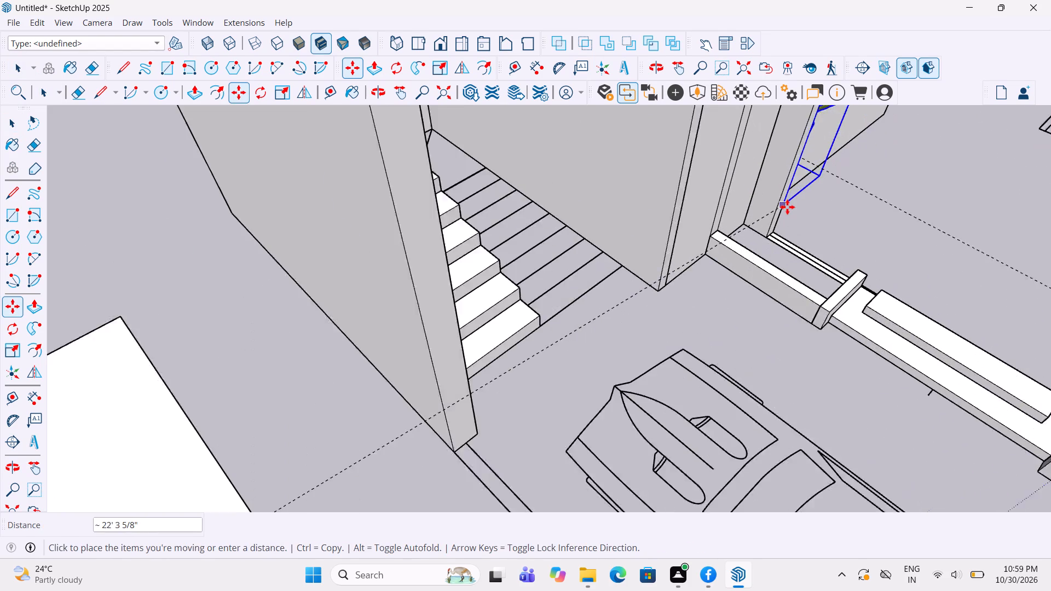
{"action": "scroll", "coordinate": [787, 207], "scroll_direction": "up", "scroll_amount": 2}
{"action": "middle_click_drag", "start_coordinate": [787, 207], "coordinate": [788, 319]}
{"action": "scroll", "coordinate": [774, 303], "scroll_direction": "up", "scroll_amount": 4}
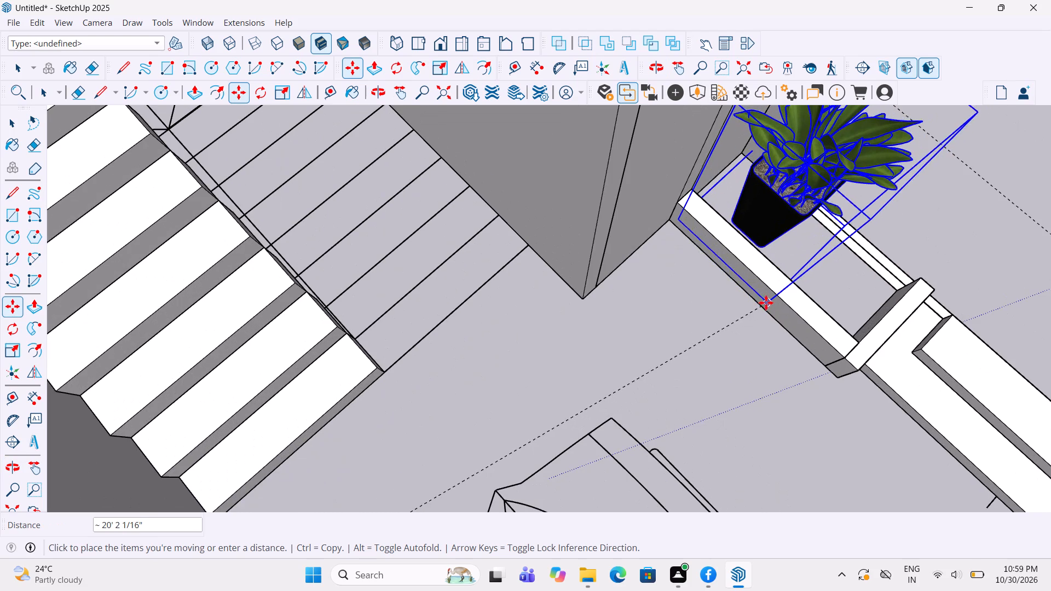
{"action": "left_click", "coordinate": [764, 305]}
{"action": "key", "text": "space"}
{"action": "left_click", "coordinate": [709, 346]}
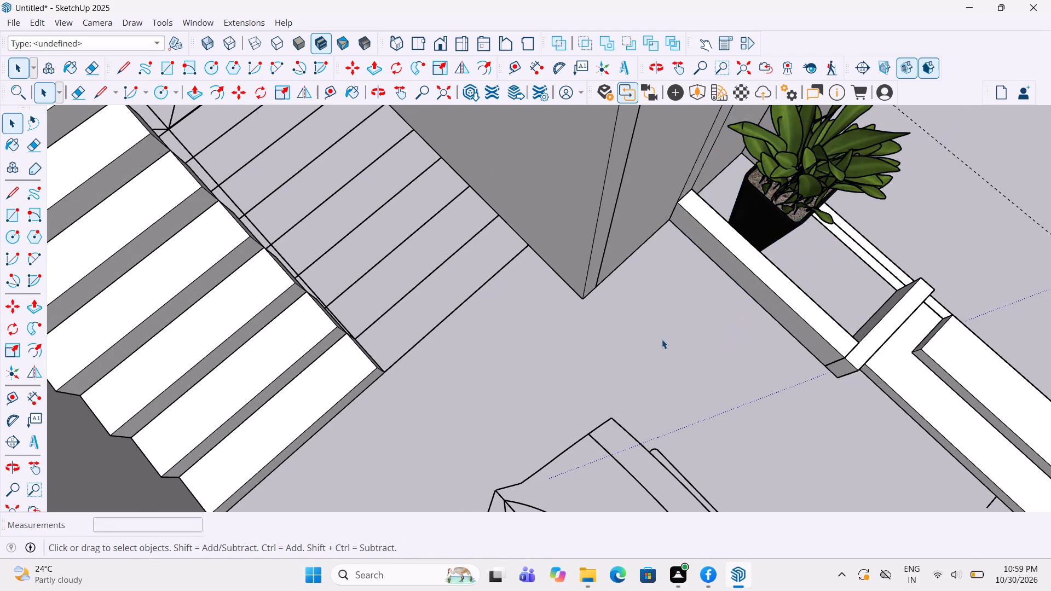
Make the grey-potted plant on the outside ground plane a group.
{"action": "scroll", "coordinate": [662, 339], "scroll_direction": "down", "scroll_amount": 6}
{"action": "scroll", "coordinate": [515, 346], "scroll_direction": "down", "scroll_amount": 6}
{"action": "middle_click_drag", "start_coordinate": [527, 358], "coordinate": [580, 348]}
{"action": "middle_click_drag", "start_coordinate": [605, 340], "coordinate": [619, 322]}
{"action": "scroll", "coordinate": [619, 298], "scroll_direction": "down", "scroll_amount": 5}
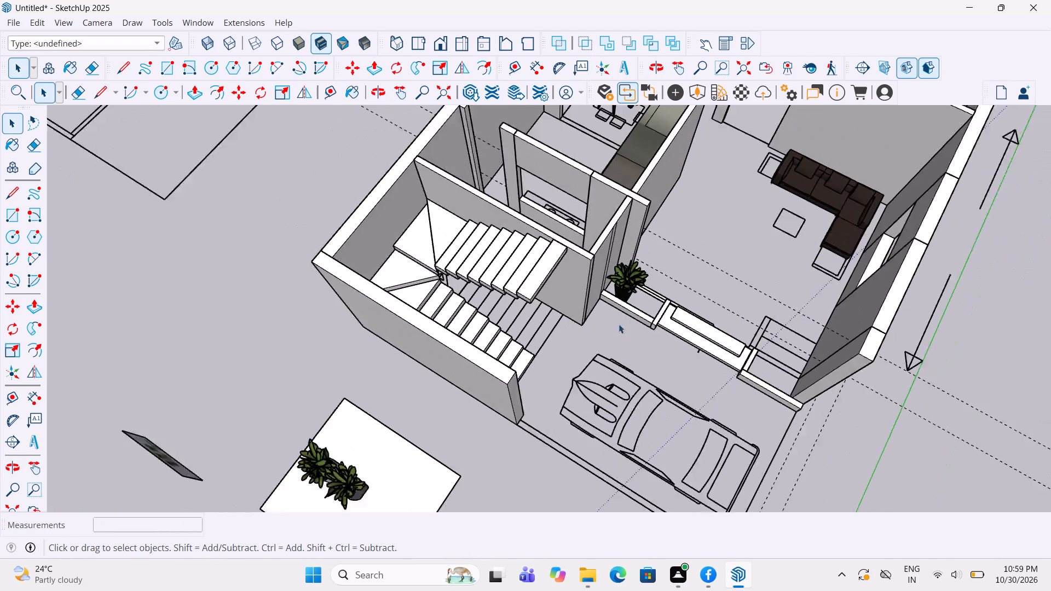
{"action": "scroll", "coordinate": [457, 467], "scroll_direction": "up", "scroll_amount": 4}
{"action": "middle_click_drag", "start_coordinate": [451, 432], "coordinate": [510, 236]}
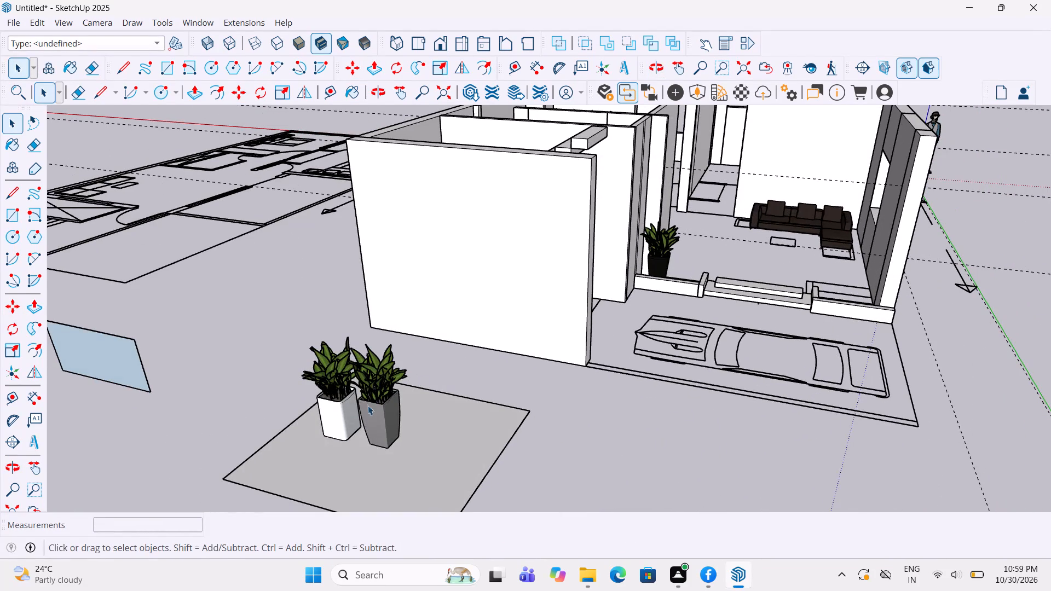
{"action": "left_click", "coordinate": [375, 416]}
{"action": "left_click", "coordinate": [380, 389], "text": "ctrl"}
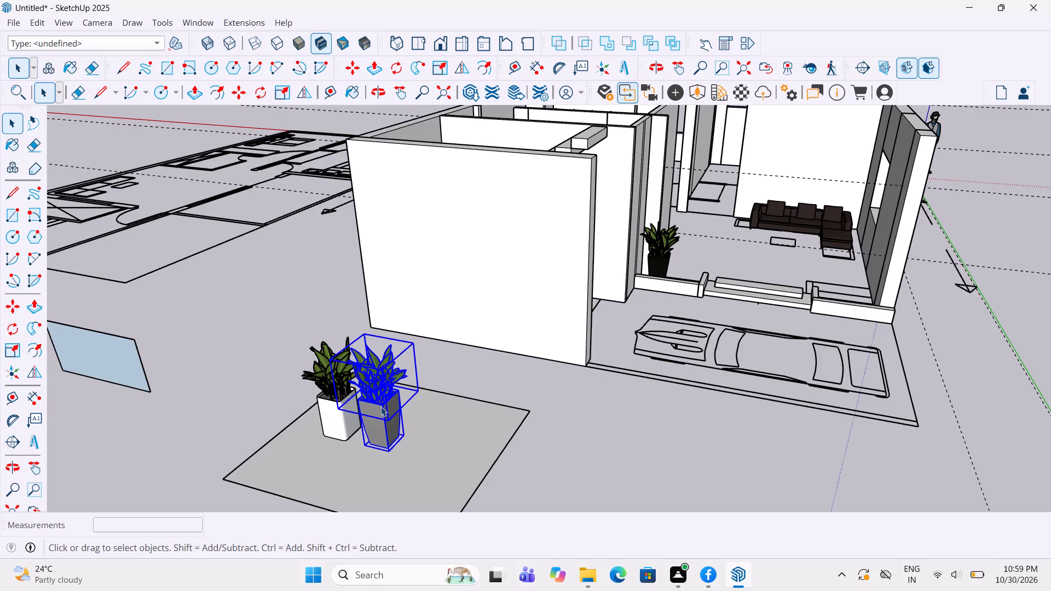
{"action": "right_click", "coordinate": [381, 407]}
{"action": "left_click", "coordinate": [441, 333]}
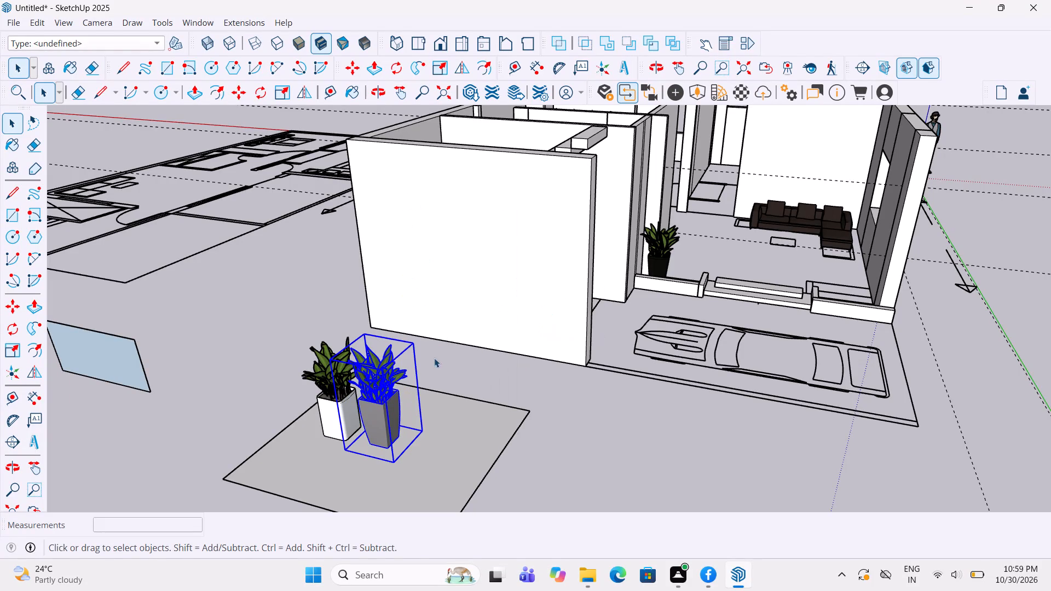
Move the grey-potted plant about 26' 10" to the opposite end of the low front wall, beside the outer side wall.
{"action": "key", "text": "m"}
{"action": "left_click", "coordinate": [394, 462]}
{"action": "scroll", "coordinate": [840, 256], "scroll_direction": "up", "scroll_amount": 3}
{"action": "middle_click_drag", "start_coordinate": [840, 256], "coordinate": [867, 389]}
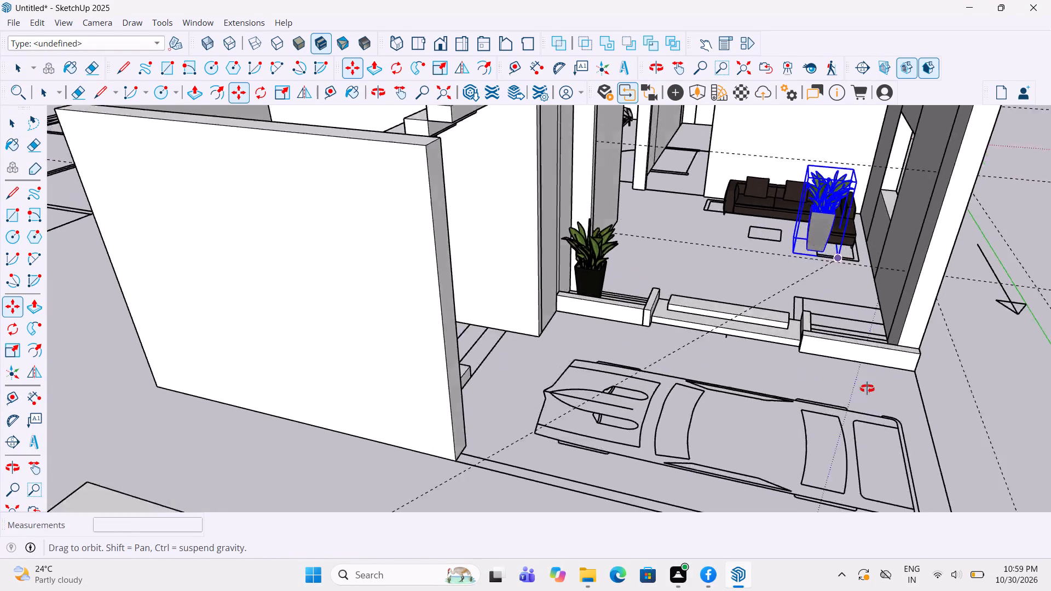
{"action": "middle_click_drag", "start_coordinate": [867, 389], "coordinate": [874, 419]}
{"action": "scroll", "coordinate": [883, 416], "scroll_direction": "up", "scroll_amount": 10}
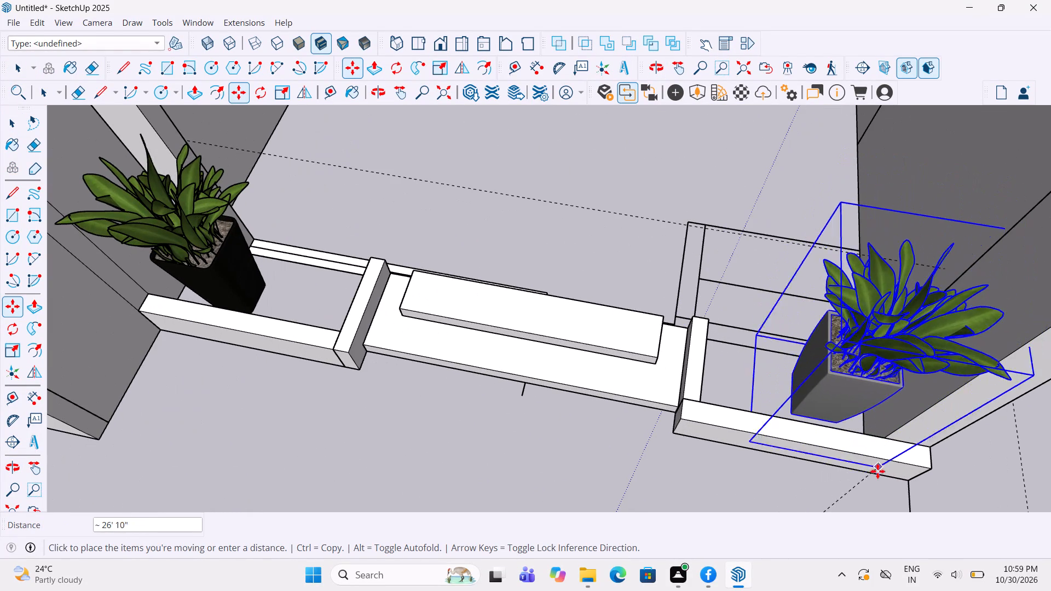
{"action": "left_click", "coordinate": [874, 472]}
{"action": "key", "text": "space"}
{"action": "left_click", "coordinate": [746, 486]}
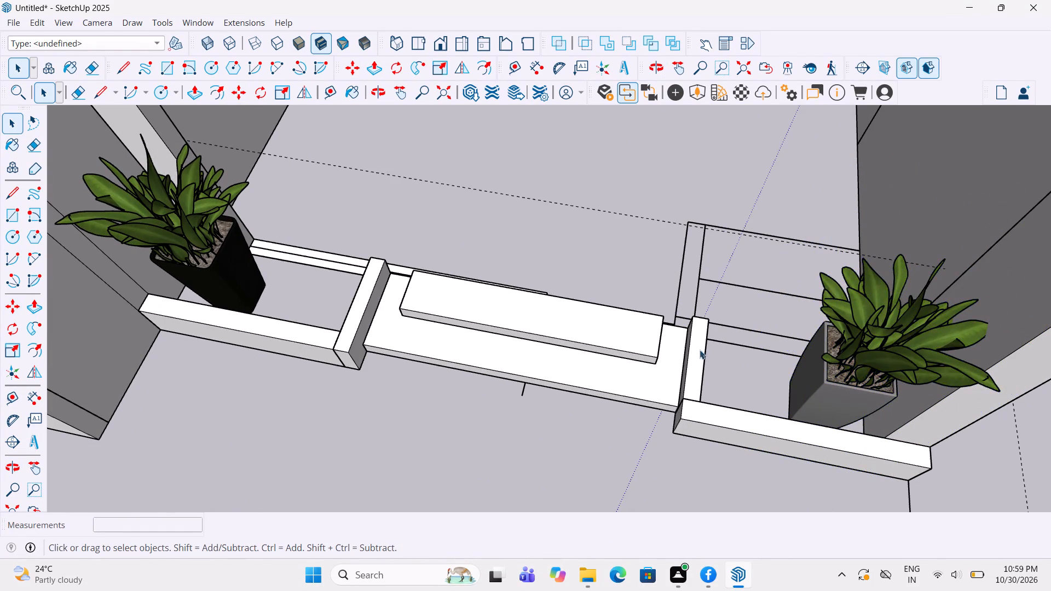
Delete the imported model's leftover ground plane and the remaining white-potted plant outside the house.
{"action": "scroll", "coordinate": [695, 329], "scroll_direction": "down", "scroll_amount": 6}
{"action": "scroll", "coordinate": [666, 247], "scroll_direction": "down", "scroll_amount": 4}
{"action": "middle_click_drag", "start_coordinate": [668, 268], "coordinate": [704, 190]}
{"action": "scroll", "coordinate": [676, 212], "scroll_direction": "down", "scroll_amount": 2}
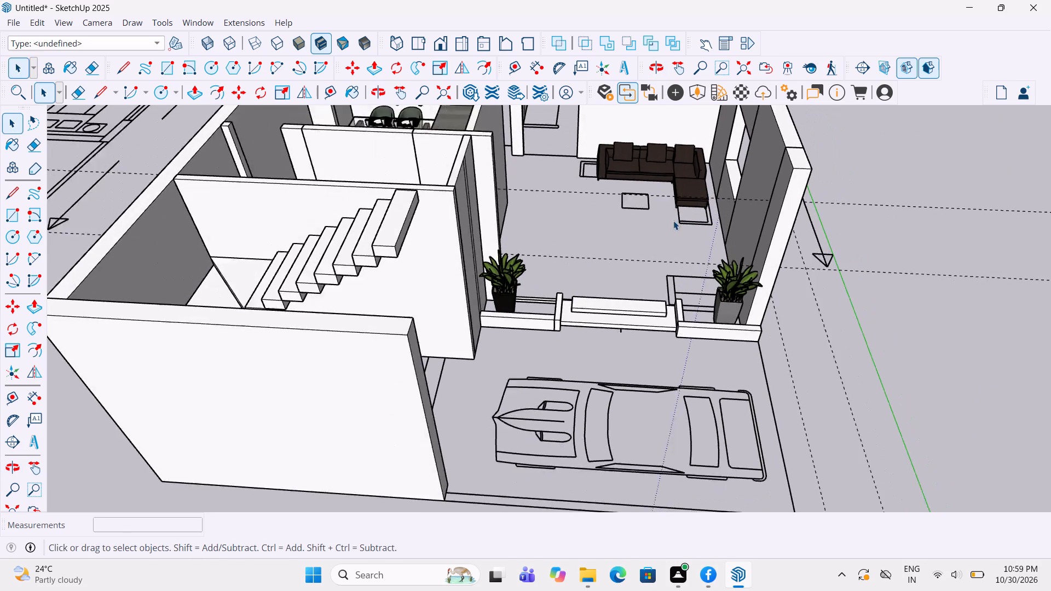
{"action": "scroll", "coordinate": [673, 221], "scroll_direction": "down", "scroll_amount": 4}
{"action": "left_click", "coordinate": [474, 468]}
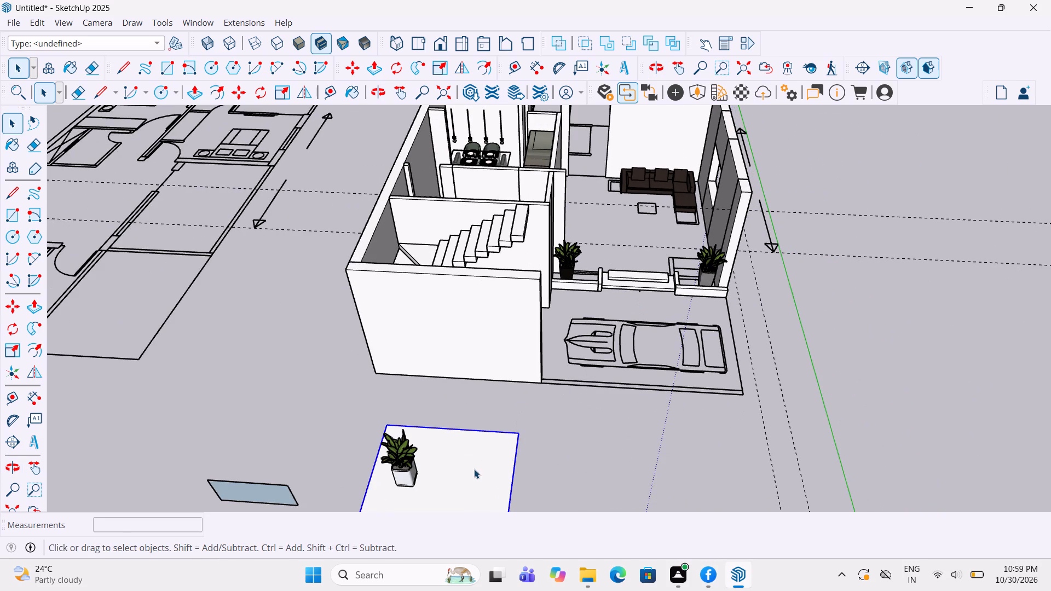
{"action": "key", "text": "Delete"}
{"action": "left_click_drag", "start_coordinate": [425, 492], "coordinate": [386, 425]}
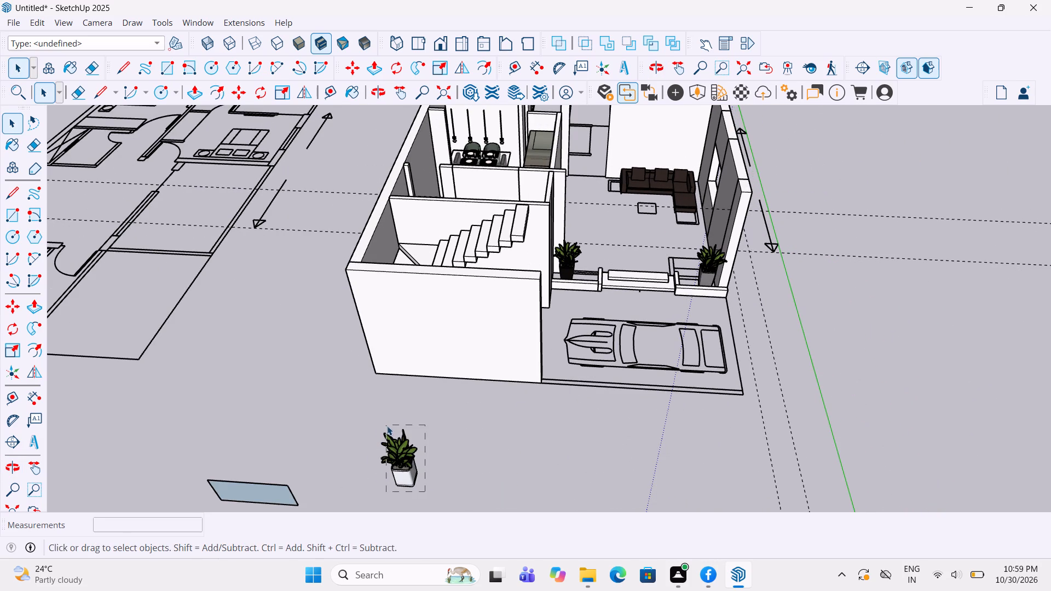
{"action": "key", "text": "Delete"}
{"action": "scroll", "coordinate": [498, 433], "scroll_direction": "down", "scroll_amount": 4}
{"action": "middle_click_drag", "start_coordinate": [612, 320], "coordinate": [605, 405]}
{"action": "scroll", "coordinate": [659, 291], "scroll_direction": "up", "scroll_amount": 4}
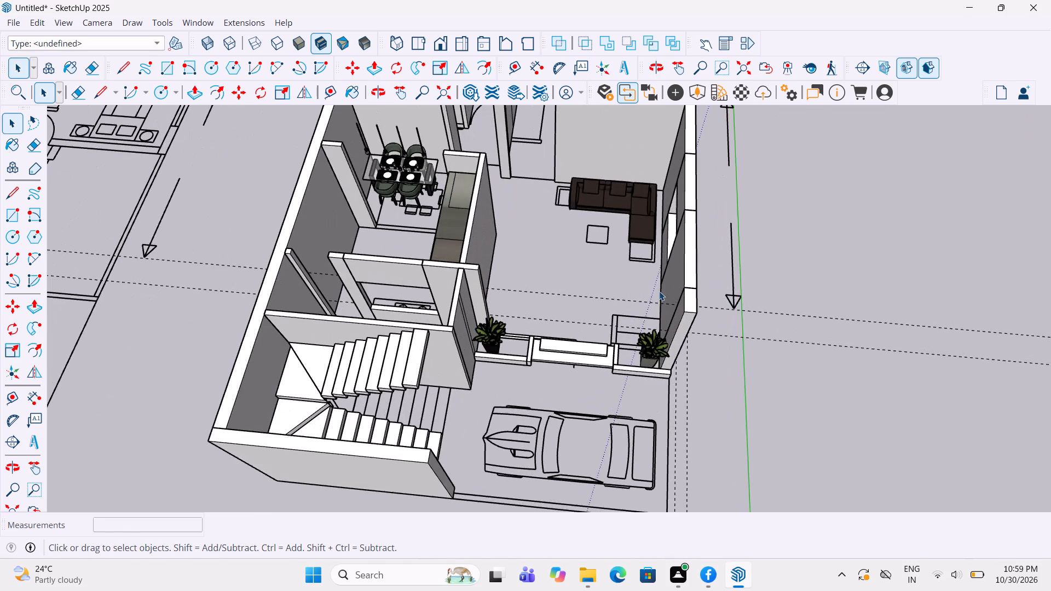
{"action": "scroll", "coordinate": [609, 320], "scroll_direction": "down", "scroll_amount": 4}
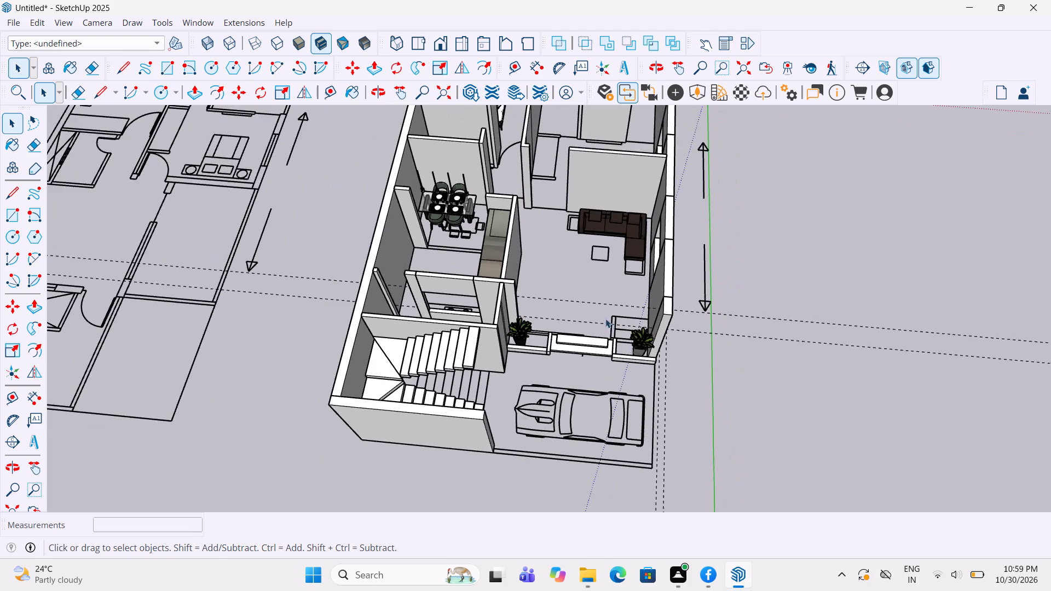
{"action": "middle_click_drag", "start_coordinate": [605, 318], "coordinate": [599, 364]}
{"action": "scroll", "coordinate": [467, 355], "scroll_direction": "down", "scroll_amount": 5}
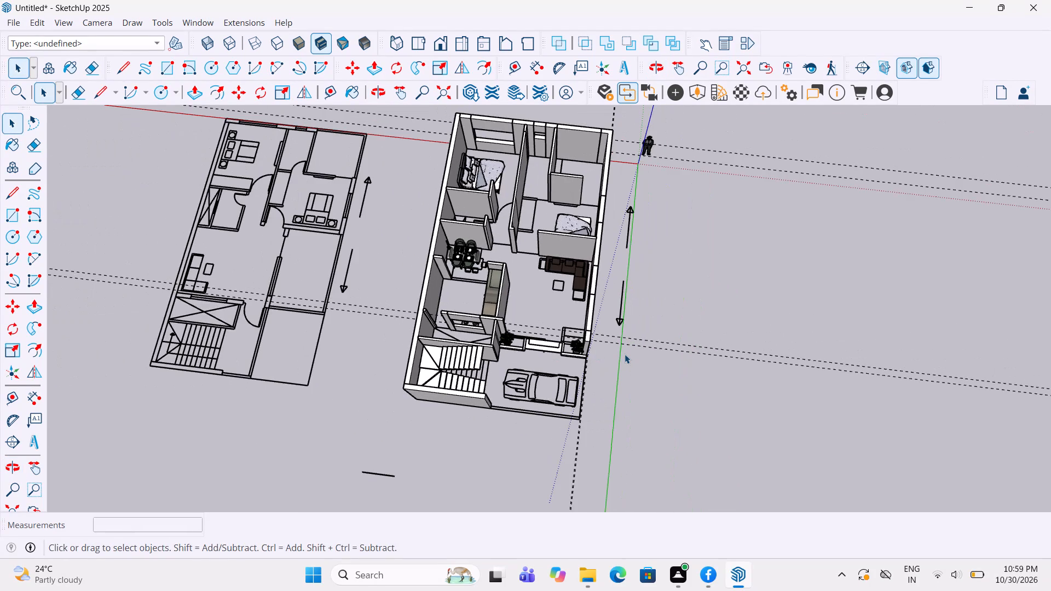
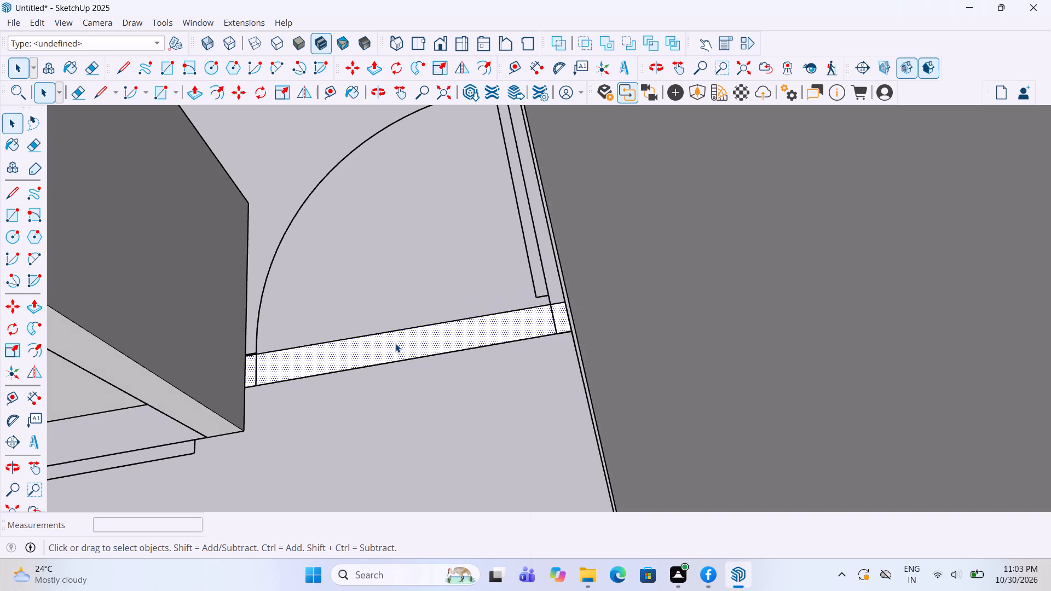
Make the strip across the bedroom doorway a group and Push/Pull it up to the top of the adjoining walls.
{"action": "right_click", "coordinate": [395, 343]}
{"action": "left_click", "coordinate": [482, 442]}
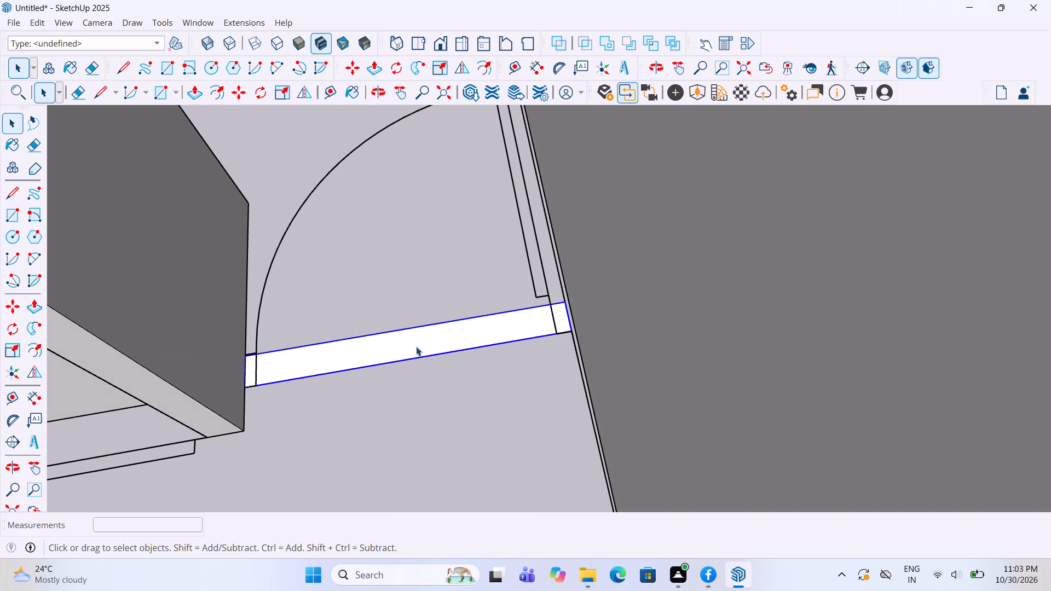
{"action": "triple_click", "coordinate": [416, 345]}
{"action": "key", "text": "p"}
{"action": "left_click", "coordinate": [425, 343]}
{"action": "scroll", "coordinate": [423, 337], "scroll_direction": "down", "scroll_amount": 12}
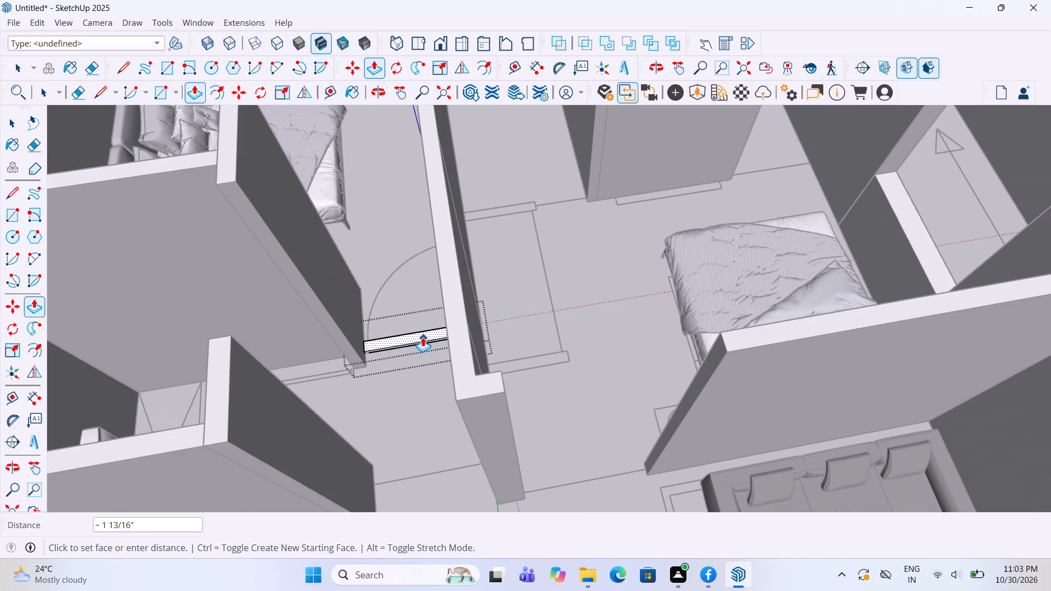
{"action": "left_click", "coordinate": [230, 179]}
{"action": "key", "text": "space"}
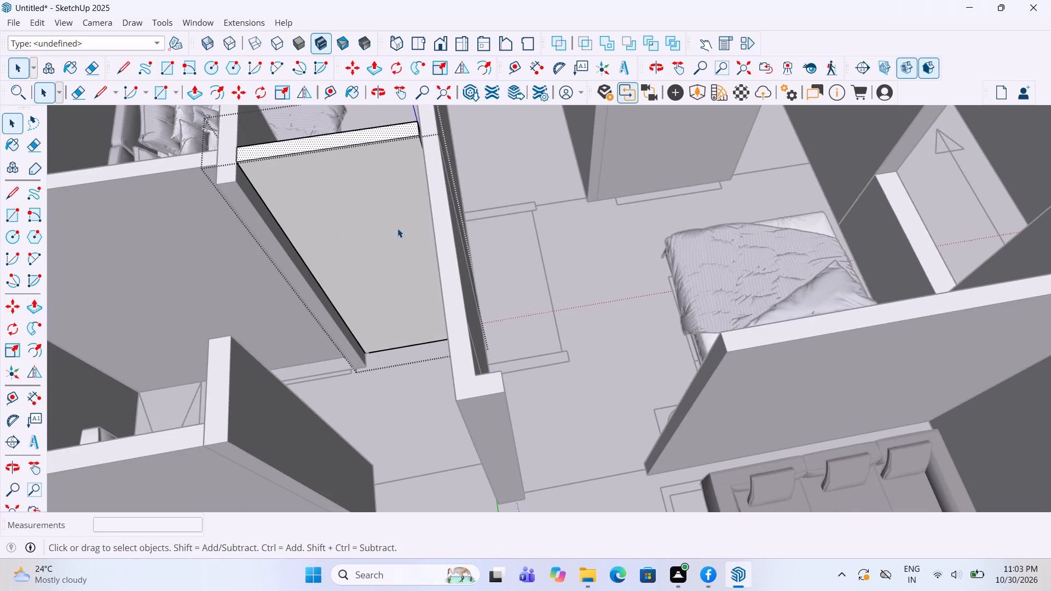
Push/Pull the doorway infill wall's end face about 1/2" to close the gap with the long corridor wall.
{"action": "scroll", "coordinate": [397, 227], "scroll_direction": "up", "scroll_amount": 3}
{"action": "middle_click_drag", "start_coordinate": [397, 227], "coordinate": [464, 274]}
{"action": "scroll", "coordinate": [420, 192], "scroll_direction": "up", "scroll_amount": 9}
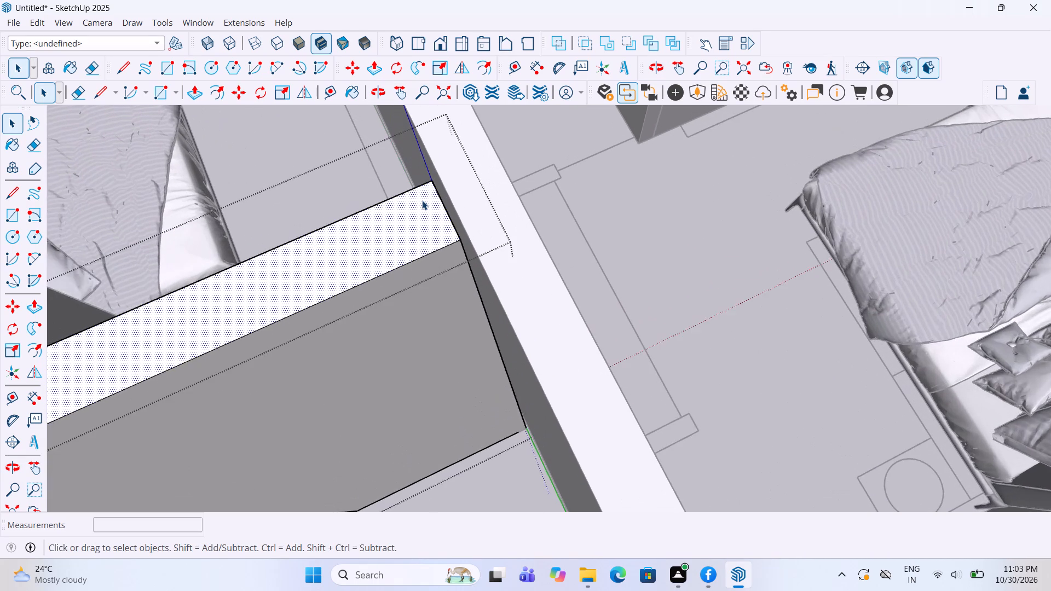
{"action": "scroll", "coordinate": [434, 204], "scroll_direction": "up", "scroll_amount": 4}
{"action": "middle_click_drag", "start_coordinate": [480, 238], "coordinate": [437, 238]}
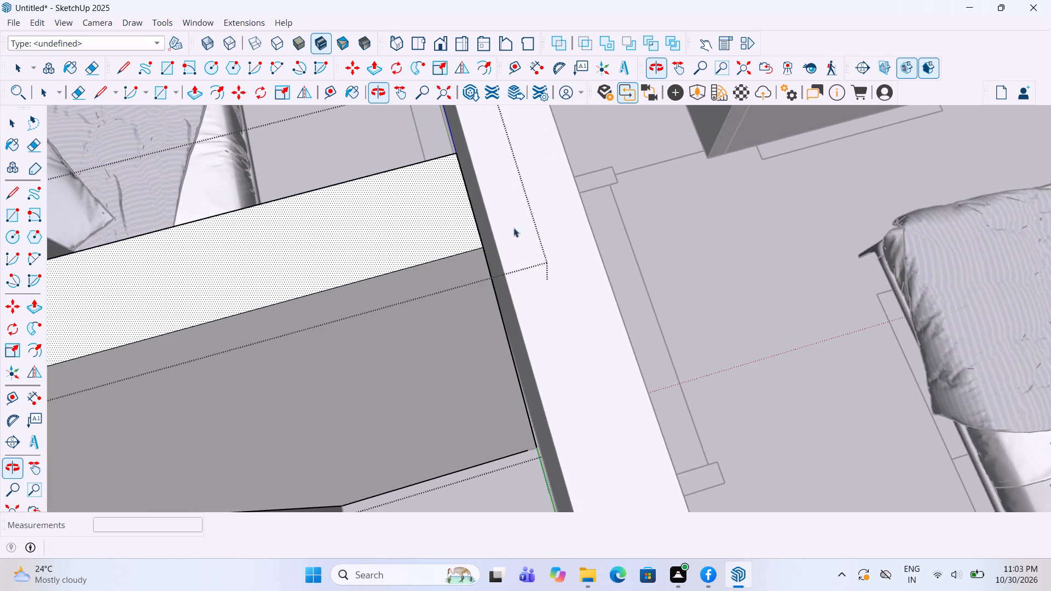
{"action": "scroll", "coordinate": [473, 223], "scroll_direction": "up", "scroll_amount": 9}
{"action": "middle_click_drag", "start_coordinate": [464, 222], "coordinate": [409, 212]}
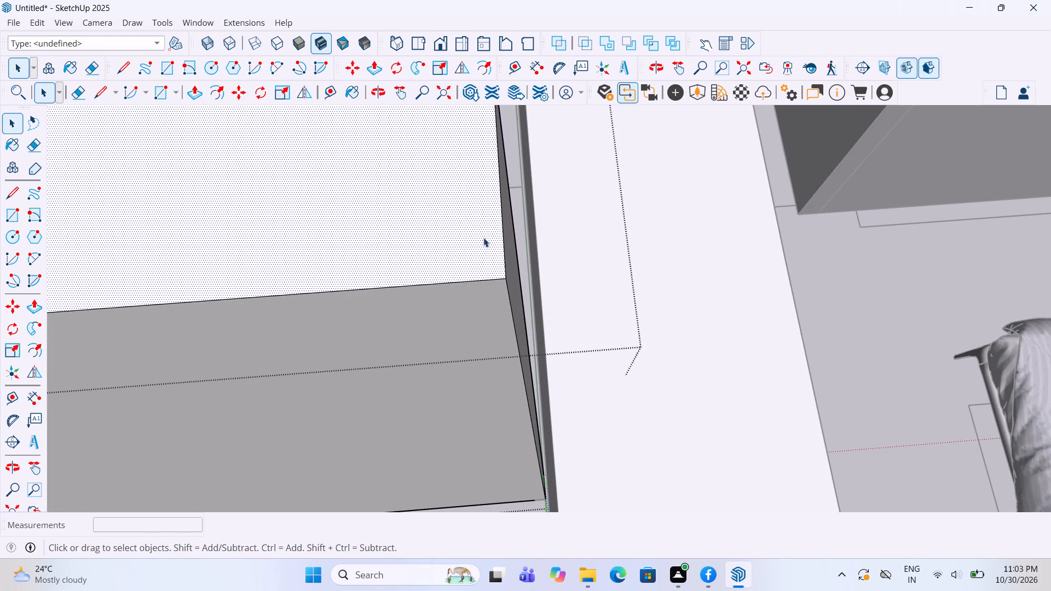
{"action": "left_click", "coordinate": [521, 292]}
{"action": "left_click", "coordinate": [507, 290]}
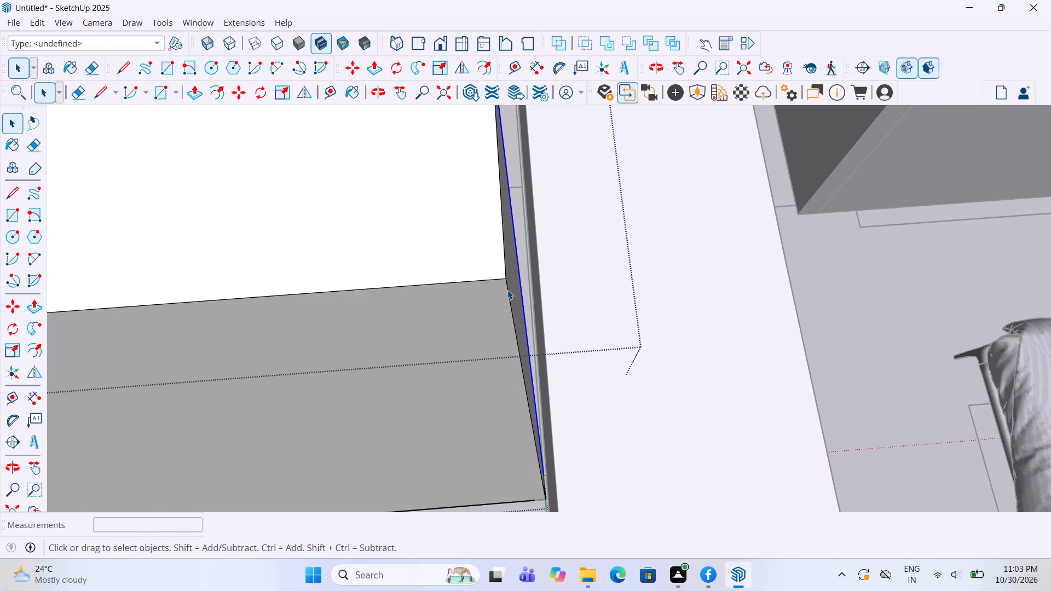
{"action": "left_click", "coordinate": [512, 283]}
{"action": "key", "text": "p"}
{"action": "left_click", "coordinate": [515, 288]}
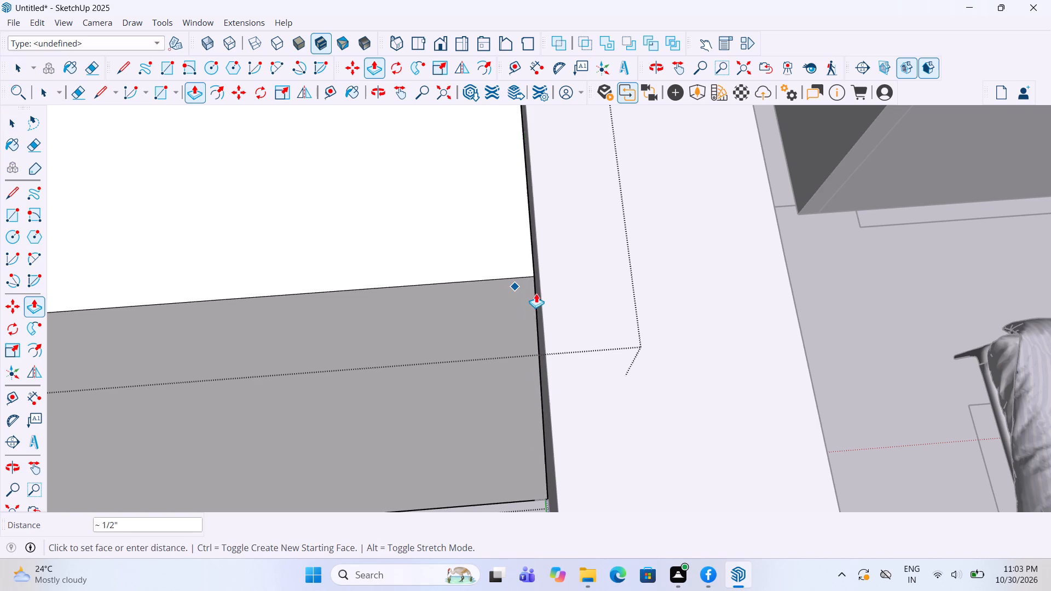
{"action": "left_click", "coordinate": [542, 301]}
{"action": "key", "text": "space"}
{"action": "scroll", "coordinate": [557, 266], "scroll_direction": "down", "scroll_amount": 6}
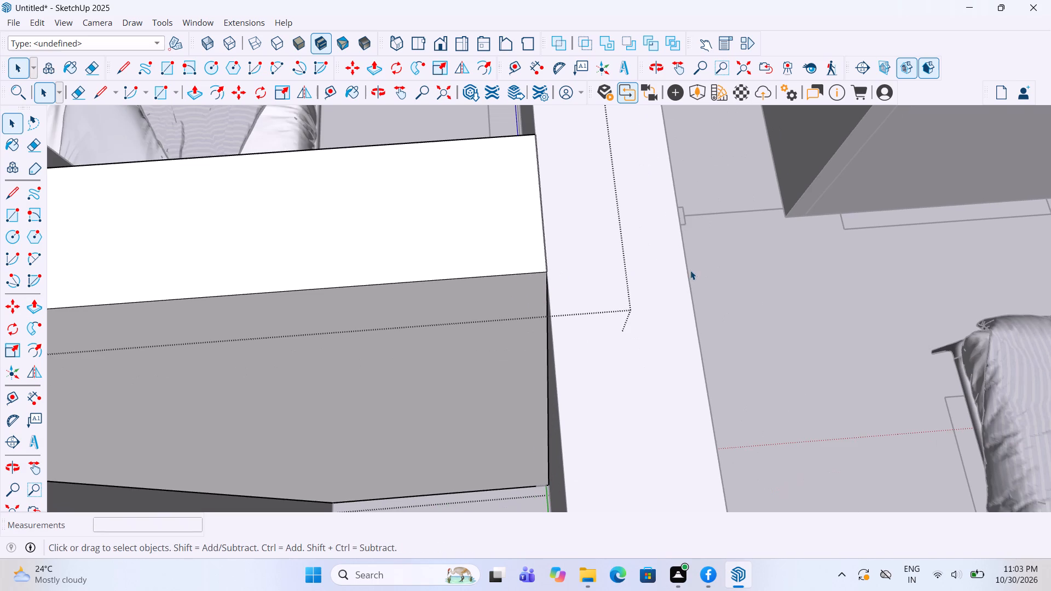
{"action": "left_click", "coordinate": [690, 270]}
Place a guide line 8' above the bottom edge of the doorway infill wall.
{"action": "scroll", "coordinate": [442, 251], "scroll_direction": "down", "scroll_amount": 11}
{"action": "middle_click_drag", "start_coordinate": [431, 297], "coordinate": [441, 244]}
{"action": "scroll", "coordinate": [459, 238], "scroll_direction": "down", "scroll_amount": 11}
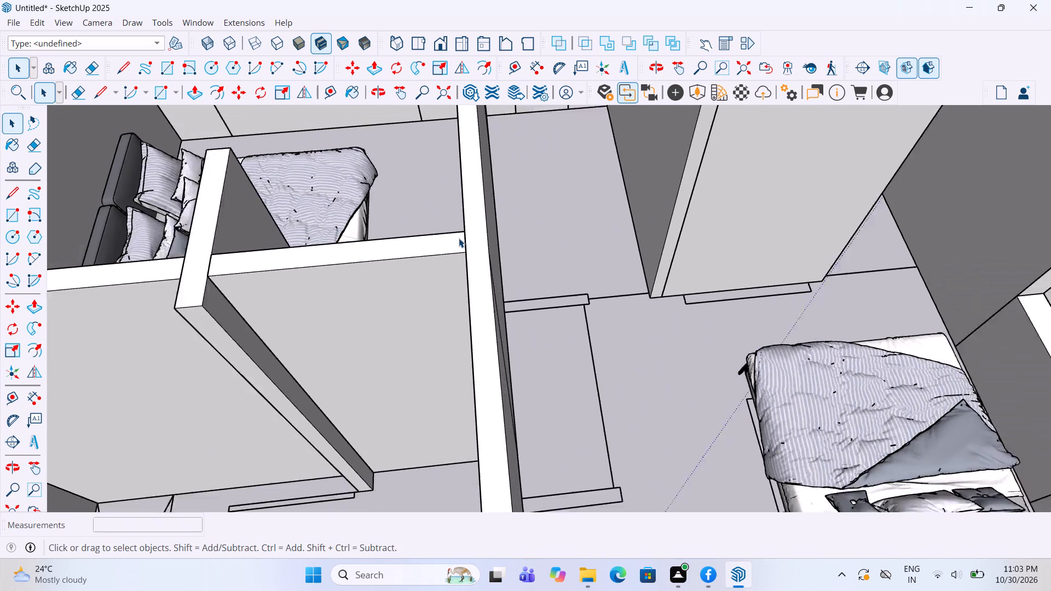
{"action": "scroll", "coordinate": [459, 238], "scroll_direction": "down", "scroll_amount": 8}
{"action": "middle_click_drag", "start_coordinate": [450, 287], "coordinate": [440, 277]}
{"action": "scroll", "coordinate": [440, 277], "scroll_direction": "up", "scroll_amount": 2}
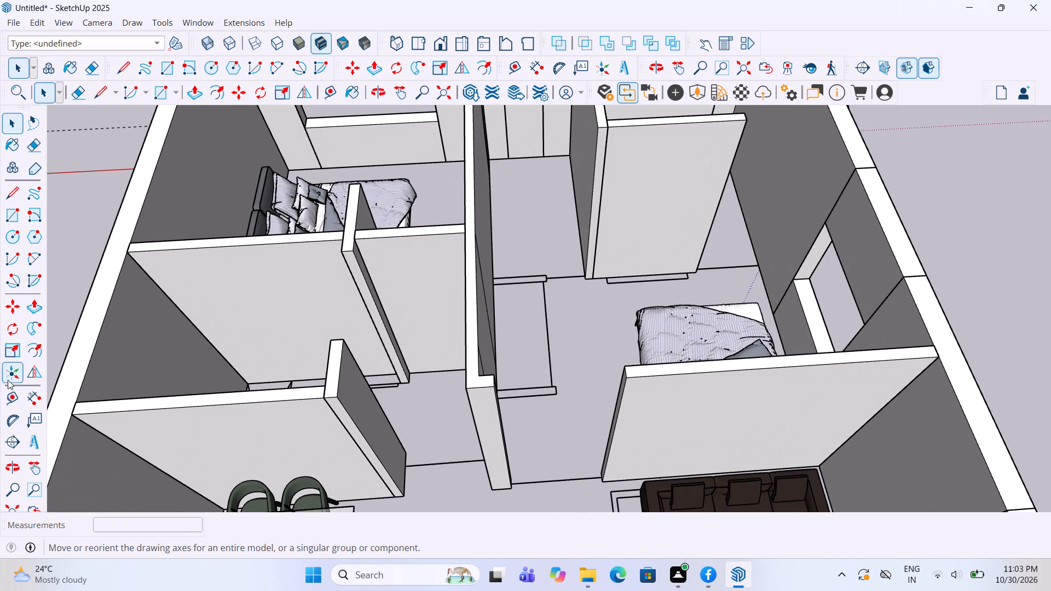
{"action": "left_click", "coordinate": [14, 391]}
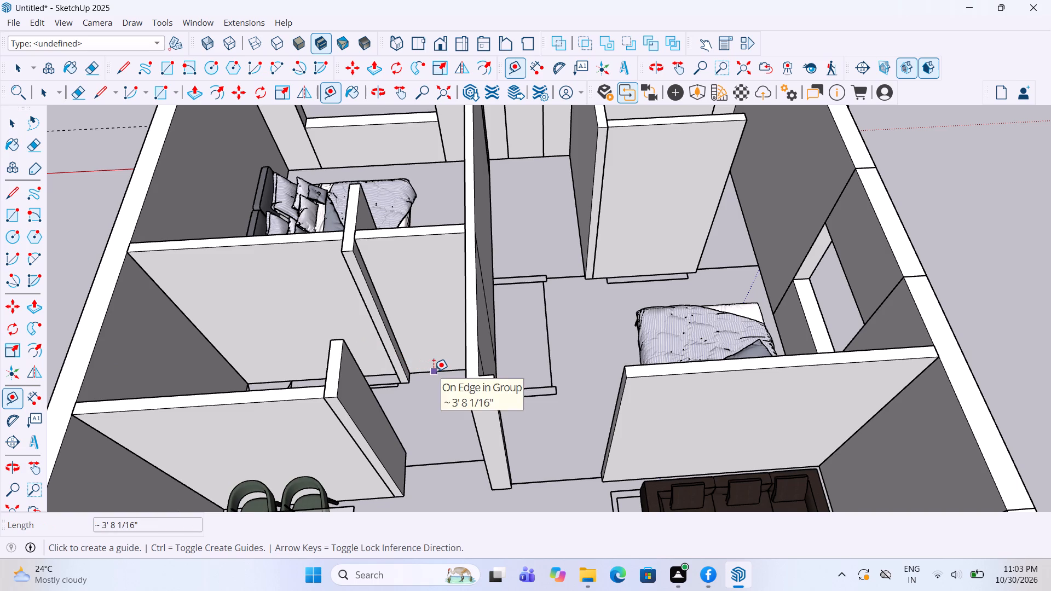
{"action": "left_click", "coordinate": [434, 372]}
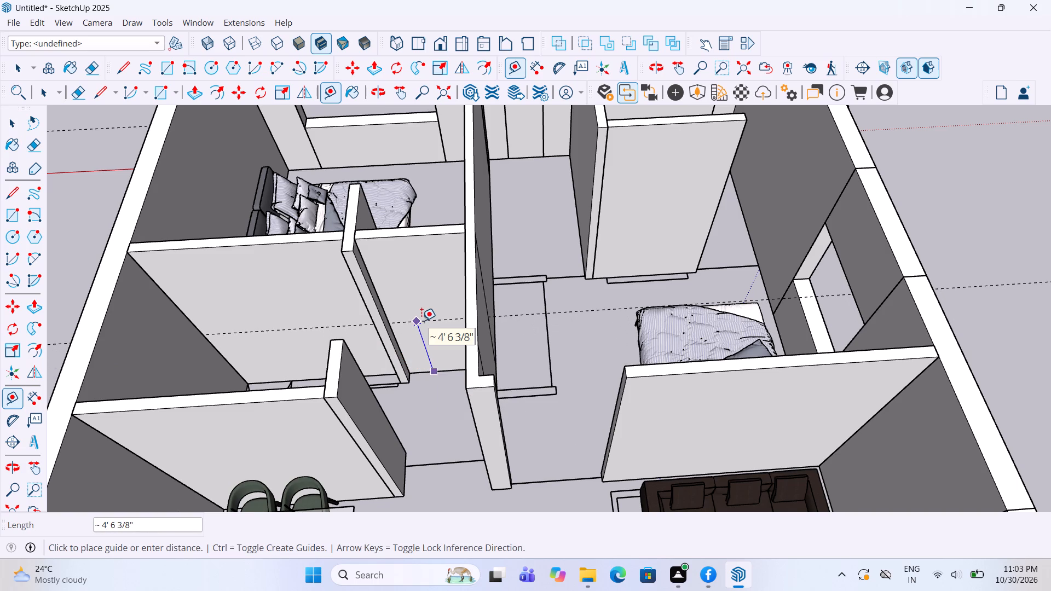
{"action": "type", "text": "8'"}
{"action": "key", "text": "Return"}
{"action": "key", "text": "space"}
Inside the infill wall's group, draw an 8' by about 3' 8" rectangle from the guide line down to the opposite bottom corner.
{"action": "left_click", "coordinate": [421, 321]}
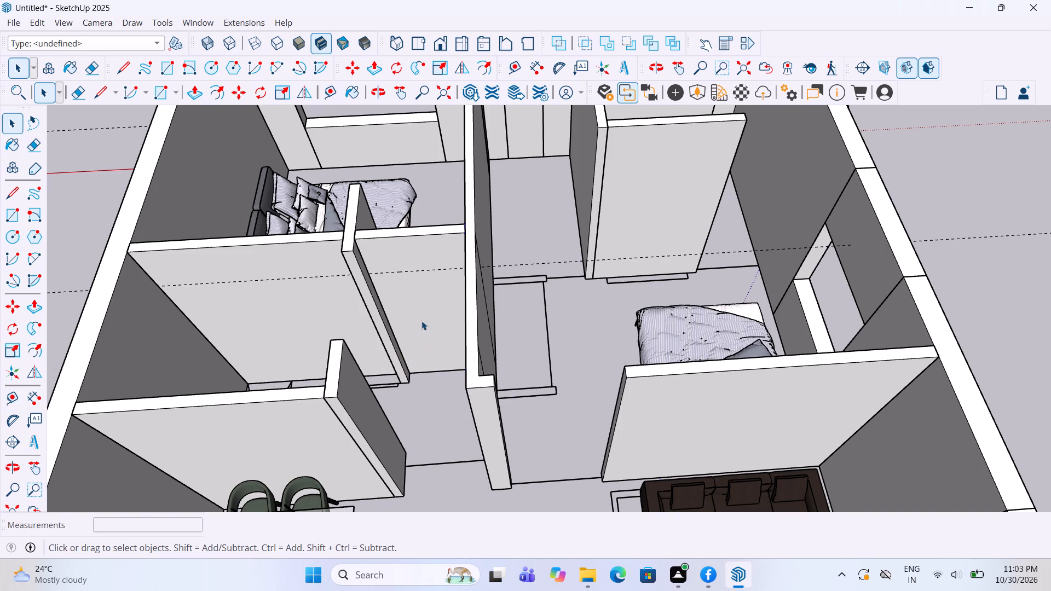
{"action": "left_click", "coordinate": [421, 321]}
{"action": "left_click", "coordinate": [15, 222]}
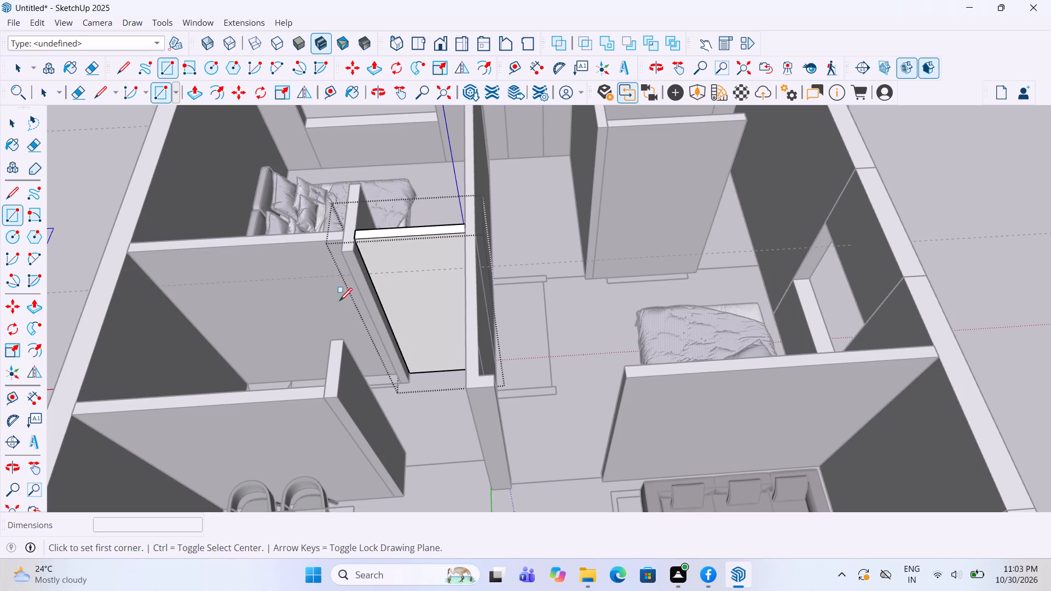
{"action": "middle_click_drag", "start_coordinate": [405, 281], "coordinate": [412, 233]}
{"action": "scroll", "coordinate": [409, 360], "scroll_direction": "up", "scroll_amount": 3}
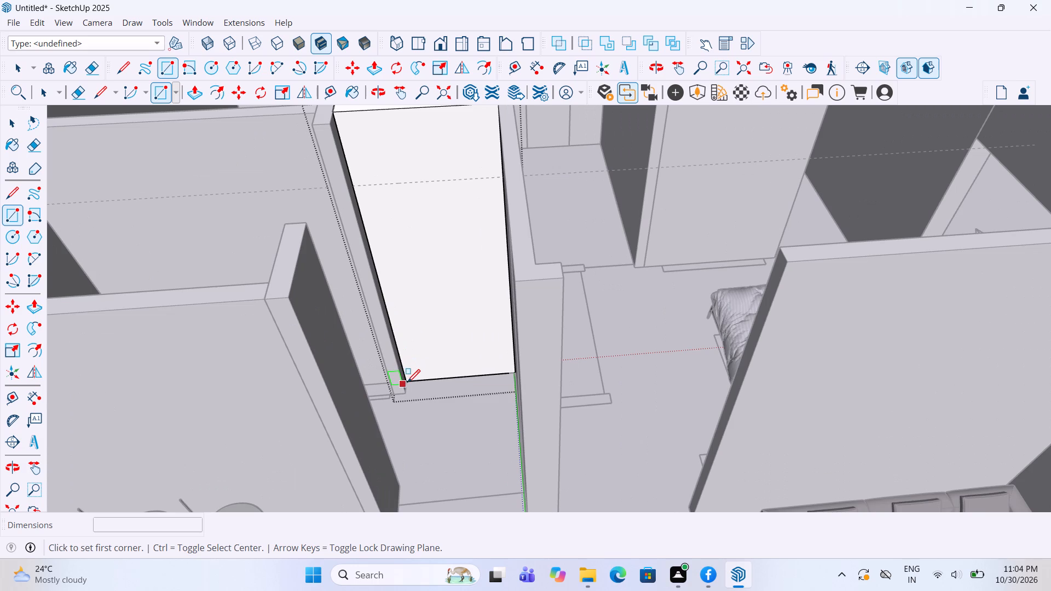
{"action": "middle_click_drag", "start_coordinate": [476, 207], "coordinate": [555, 154]}
{"action": "scroll", "coordinate": [543, 135], "scroll_direction": "up", "scroll_amount": 2}
{"action": "left_click", "coordinate": [542, 124]}
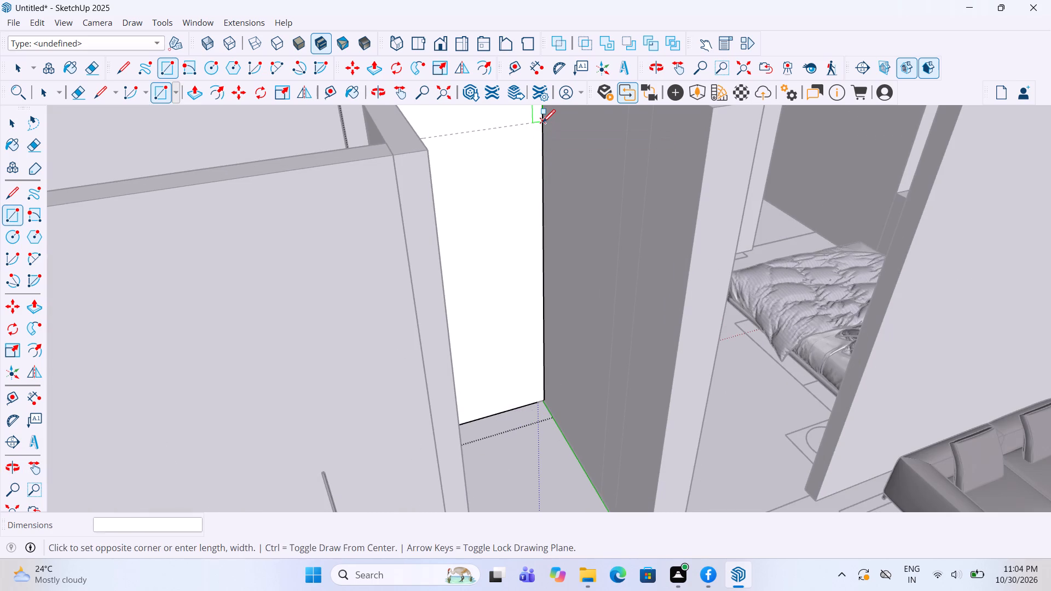
{"action": "middle_click_drag", "start_coordinate": [532, 274], "coordinate": [468, 313]}
{"action": "scroll", "coordinate": [401, 411], "scroll_direction": "up", "scroll_amount": 3}
{"action": "scroll", "coordinate": [357, 436], "scroll_direction": "up", "scroll_amount": 4}
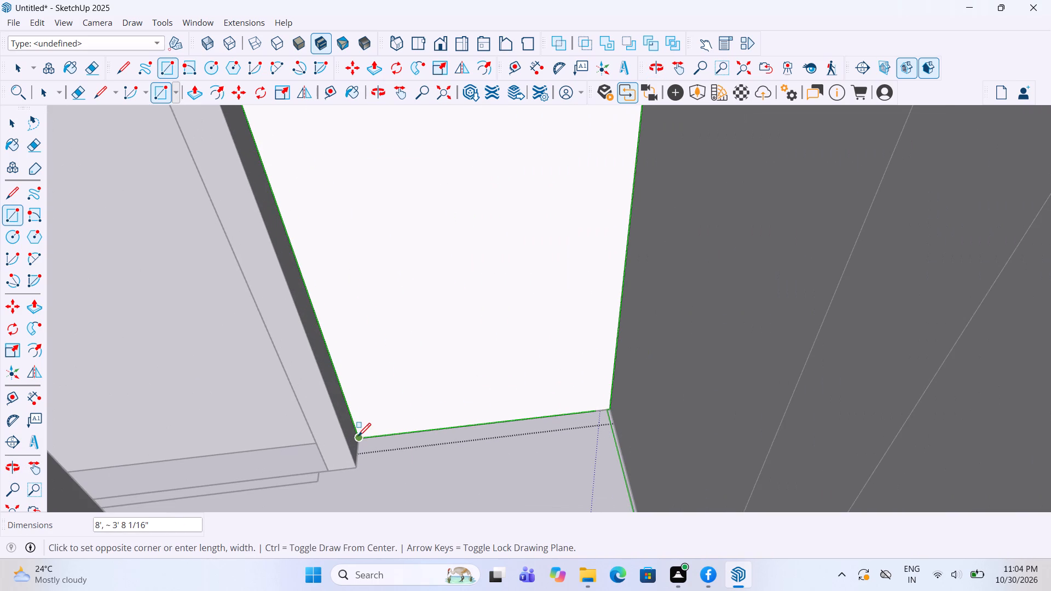
{"action": "left_click", "coordinate": [359, 438]}
{"action": "scroll", "coordinate": [383, 441], "scroll_direction": "down", "scroll_amount": 8}
{"action": "key", "text": "space"}
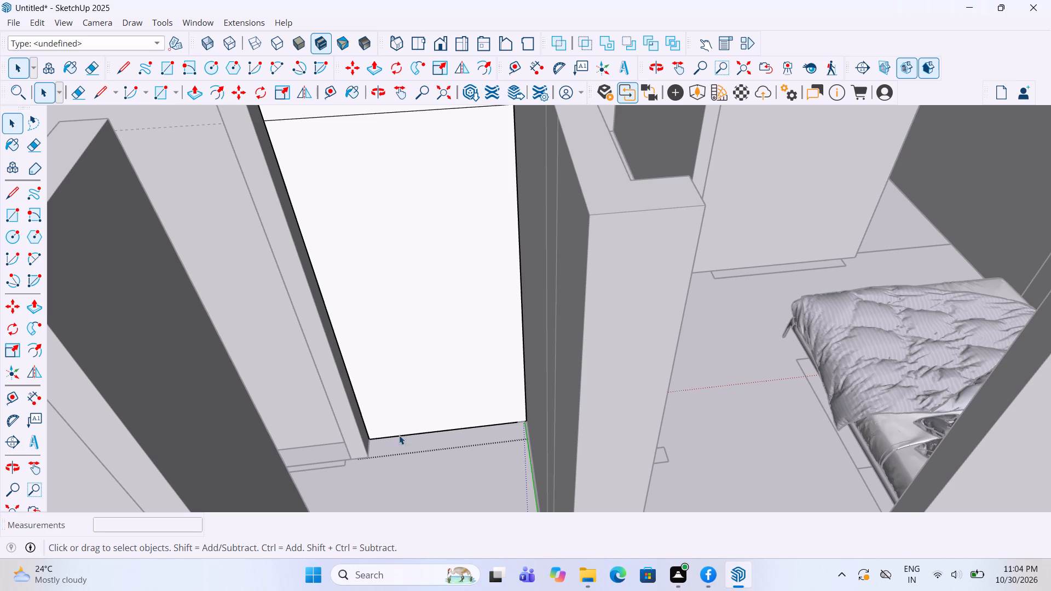
Push the door rectangle 4 1/2" through the infill wall to cut the bedroom door opening.
{"action": "key", "text": "p"}
{"action": "left_click", "coordinate": [438, 371]}
{"action": "left_click", "coordinate": [415, 252]}
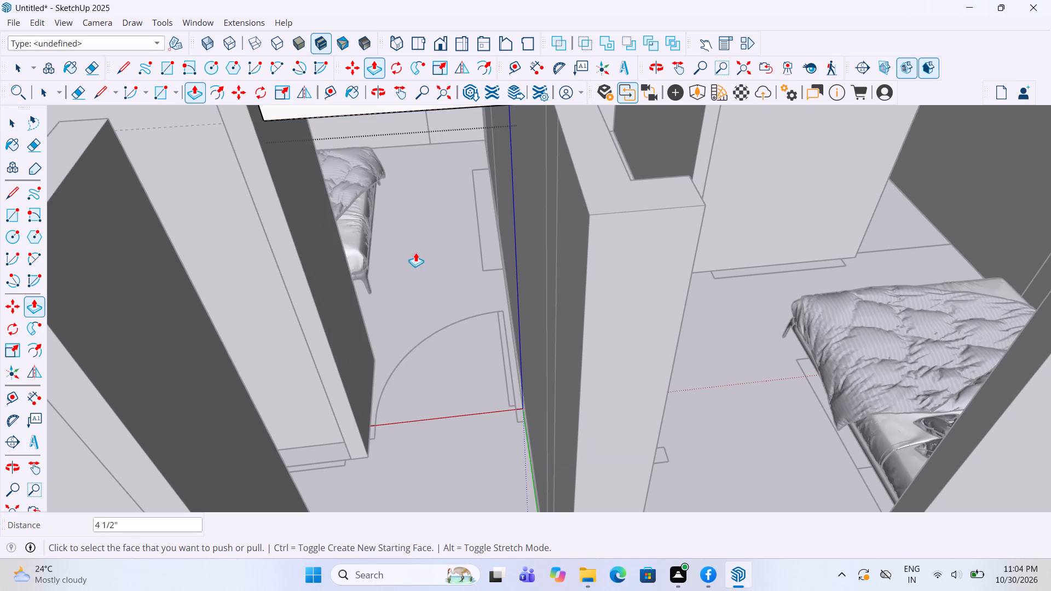
{"action": "key", "text": "space"}
{"action": "scroll", "coordinate": [407, 299], "scroll_direction": "down", "scroll_amount": 11}
{"action": "left_click", "coordinate": [712, 369]}
Examine the bedrooms, kitchen, staircase and front wall from several sides to check the house model.
{"action": "scroll", "coordinate": [403, 325], "scroll_direction": "down", "scroll_amount": 6}
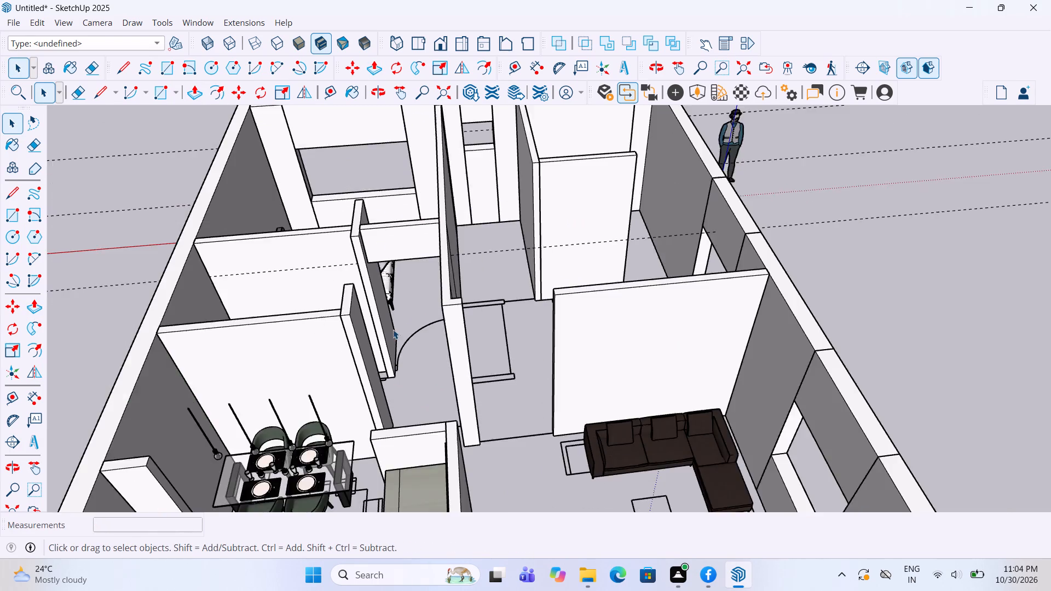
{"action": "scroll", "coordinate": [393, 329], "scroll_direction": "down", "scroll_amount": 5}
{"action": "middle_click_drag", "start_coordinate": [391, 329], "coordinate": [362, 428]}
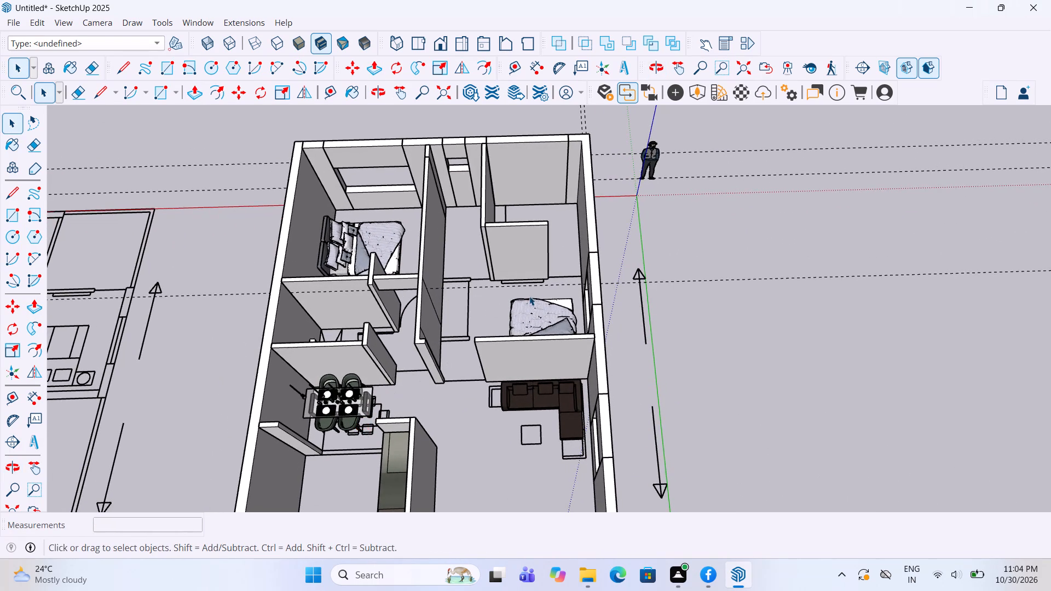
{"action": "scroll", "coordinate": [545, 262], "scroll_direction": "up", "scroll_amount": 3}
{"action": "scroll", "coordinate": [550, 181], "scroll_direction": "up", "scroll_amount": 1}
{"action": "middle_click_drag", "start_coordinate": [548, 180], "coordinate": [498, 264]}
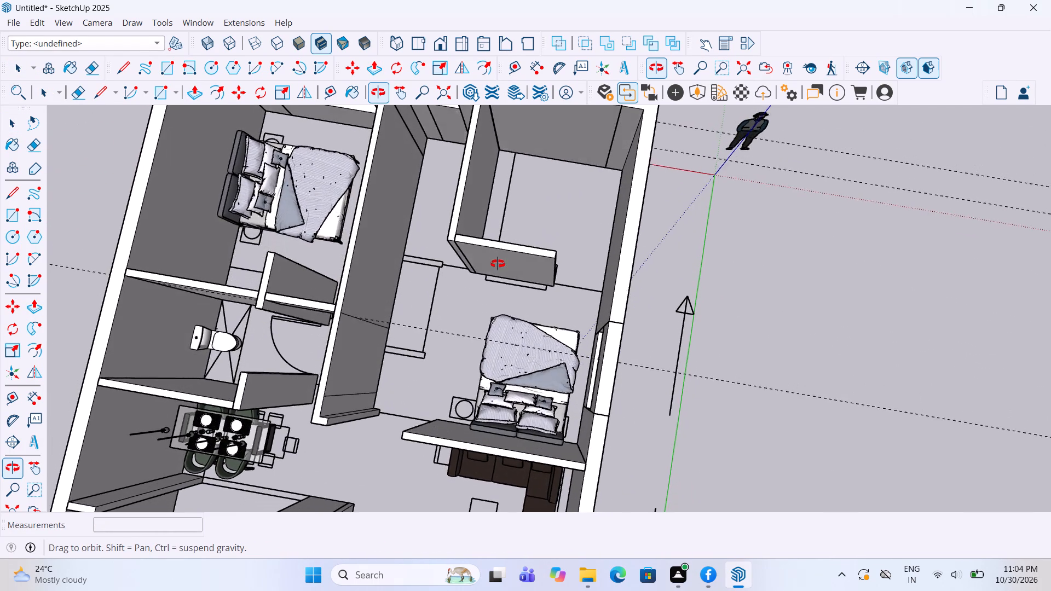
{"action": "middle_click_drag", "start_coordinate": [498, 264], "coordinate": [518, 175]}
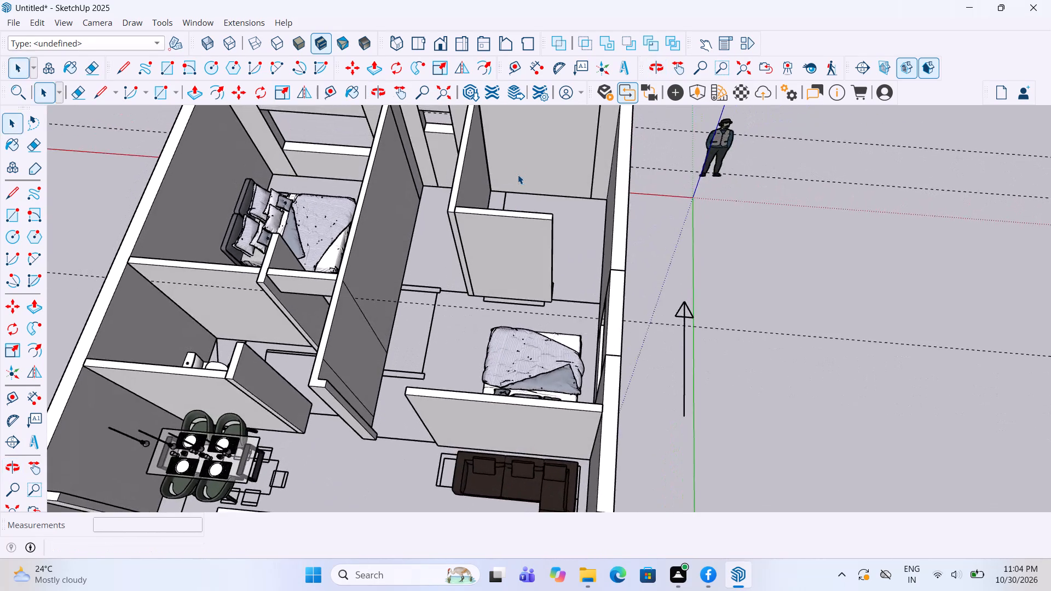
{"action": "scroll", "coordinate": [518, 175], "scroll_direction": "down", "scroll_amount": 6}
{"action": "scroll", "coordinate": [431, 429], "scroll_direction": "up", "scroll_amount": 5}
{"action": "scroll", "coordinate": [382, 418], "scroll_direction": "down", "scroll_amount": 5}
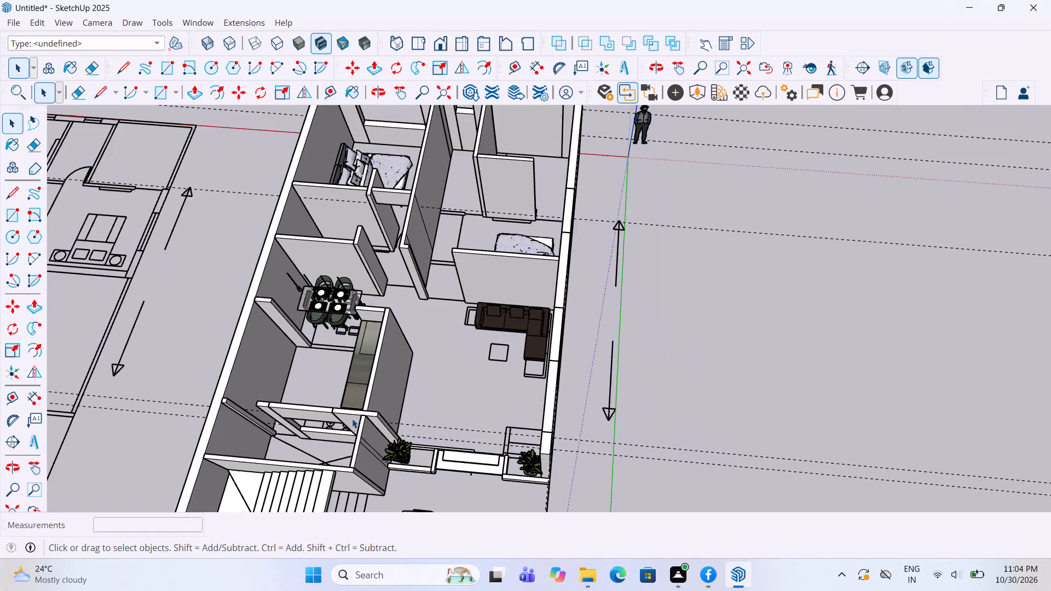
{"action": "middle_click_drag", "start_coordinate": [292, 420], "coordinate": [636, 383]}
{"action": "scroll", "coordinate": [613, 301], "scroll_direction": "down", "scroll_amount": 5}
{"action": "scroll", "coordinate": [584, 460], "scroll_direction": "up", "scroll_amount": 1}
{"action": "middle_click_drag", "start_coordinate": [584, 460], "coordinate": [757, 461]}
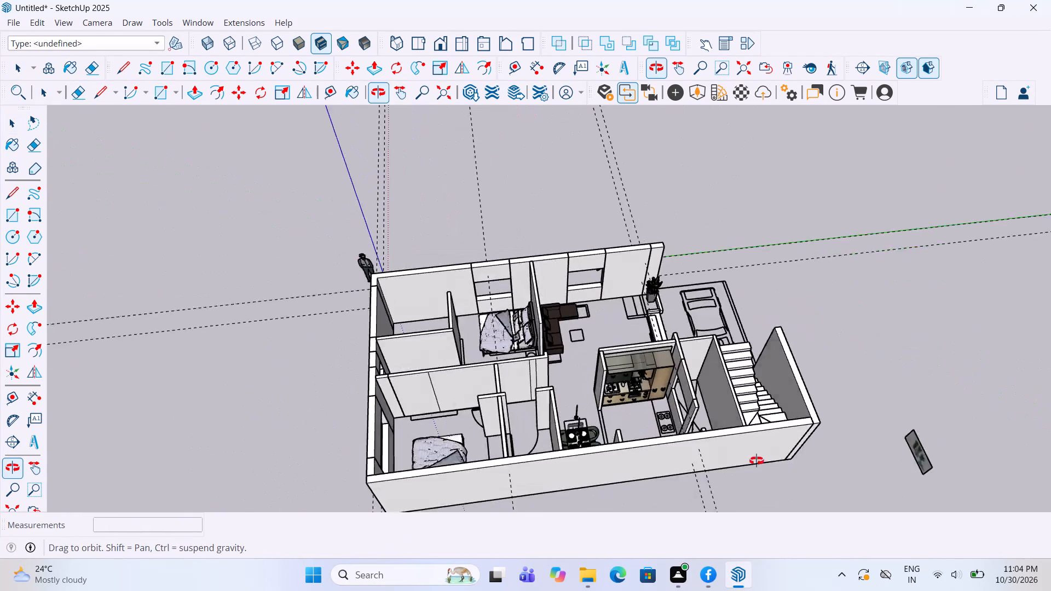
{"action": "middle_click_drag", "start_coordinate": [757, 461], "coordinate": [840, 459]}
{"action": "middle_click_drag", "start_coordinate": [564, 385], "coordinate": [761, 389]}
{"action": "scroll", "coordinate": [583, 178], "scroll_direction": "up", "scroll_amount": 4}
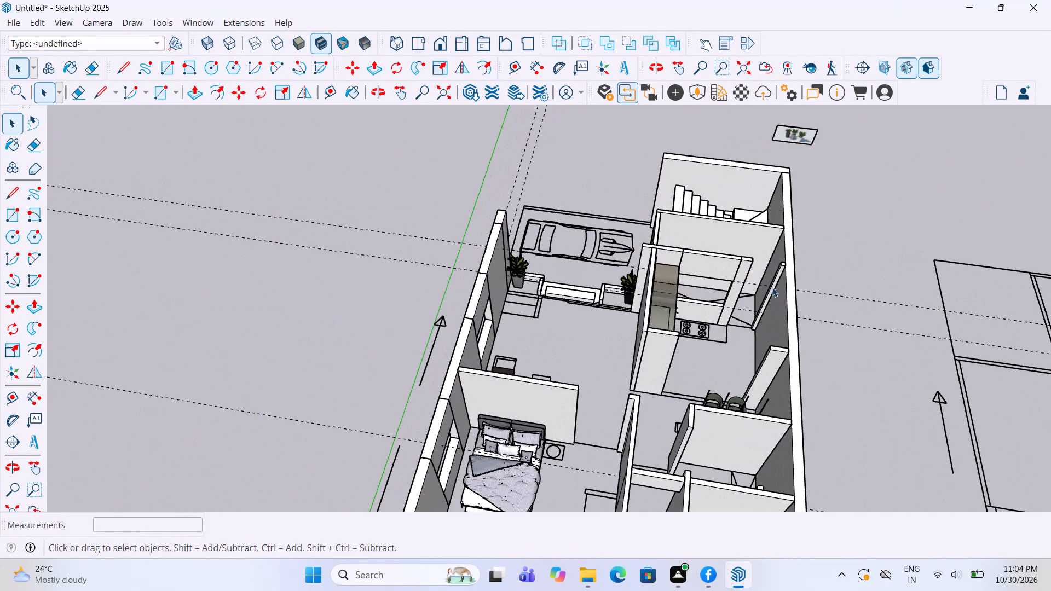
{"action": "scroll", "coordinate": [561, 315], "scroll_direction": "down", "scroll_amount": 2}
{"action": "scroll", "coordinate": [816, 260], "scroll_direction": "up", "scroll_amount": 3}
{"action": "scroll", "coordinate": [754, 268], "scroll_direction": "up", "scroll_amount": 5}
{"action": "middle_click_drag", "start_coordinate": [712, 261], "coordinate": [690, 297]}
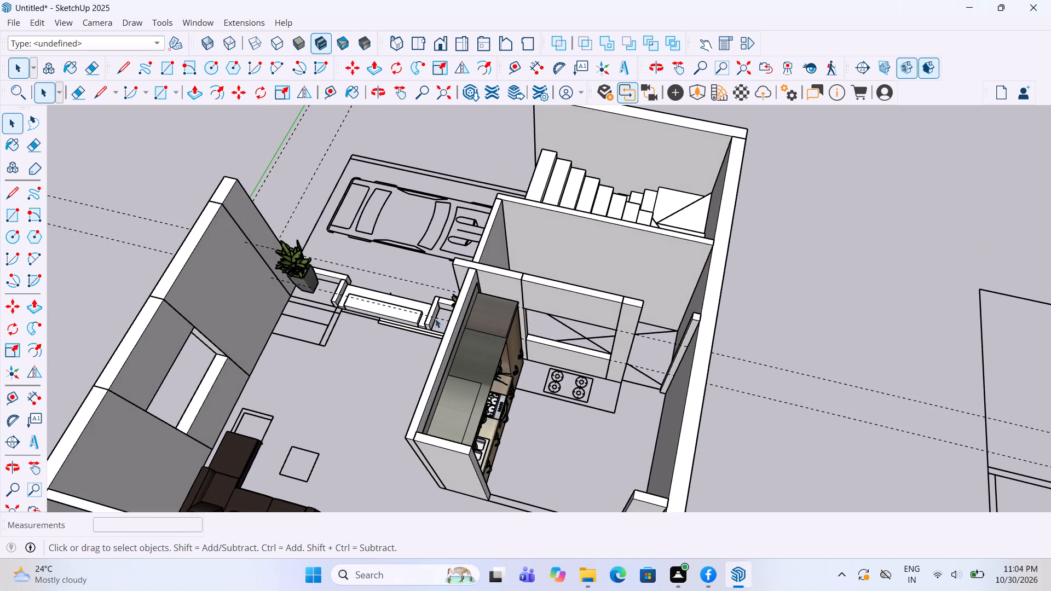
{"action": "scroll", "coordinate": [435, 318], "scroll_direction": "down", "scroll_amount": 6}
{"action": "scroll", "coordinate": [436, 318], "scroll_direction": "up", "scroll_amount": 16}
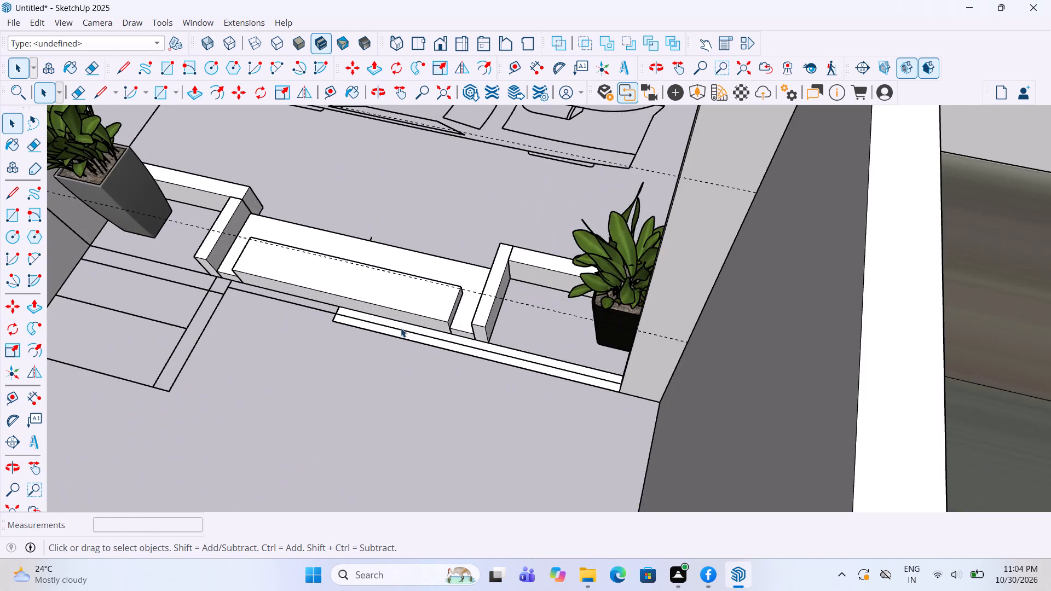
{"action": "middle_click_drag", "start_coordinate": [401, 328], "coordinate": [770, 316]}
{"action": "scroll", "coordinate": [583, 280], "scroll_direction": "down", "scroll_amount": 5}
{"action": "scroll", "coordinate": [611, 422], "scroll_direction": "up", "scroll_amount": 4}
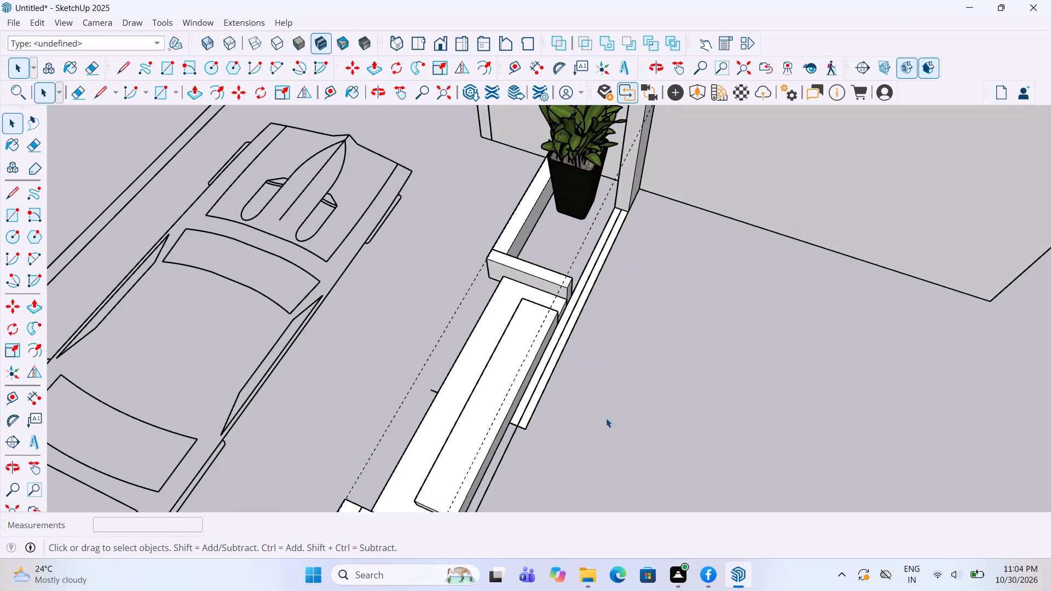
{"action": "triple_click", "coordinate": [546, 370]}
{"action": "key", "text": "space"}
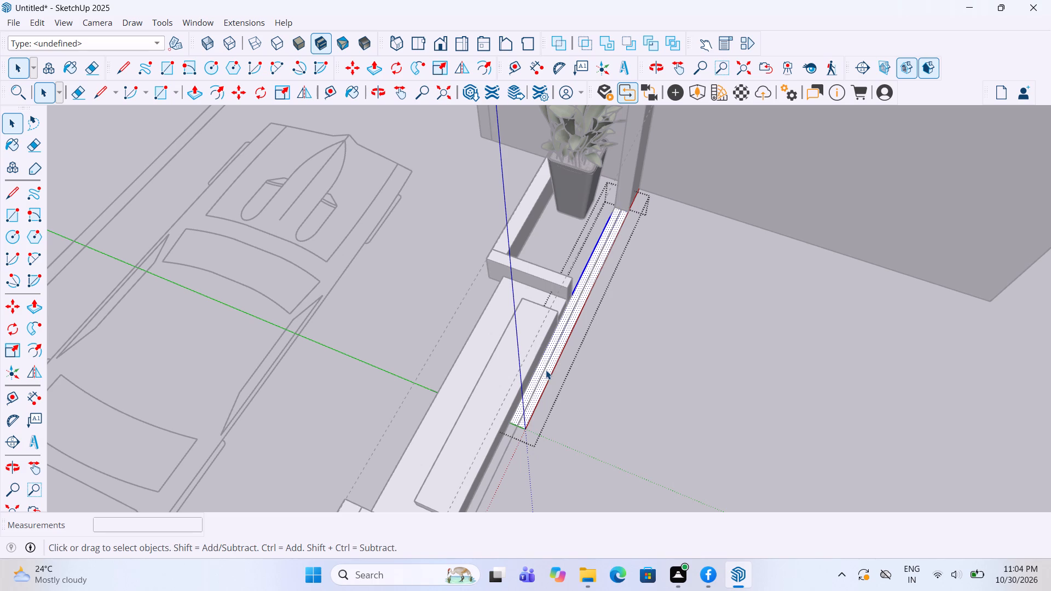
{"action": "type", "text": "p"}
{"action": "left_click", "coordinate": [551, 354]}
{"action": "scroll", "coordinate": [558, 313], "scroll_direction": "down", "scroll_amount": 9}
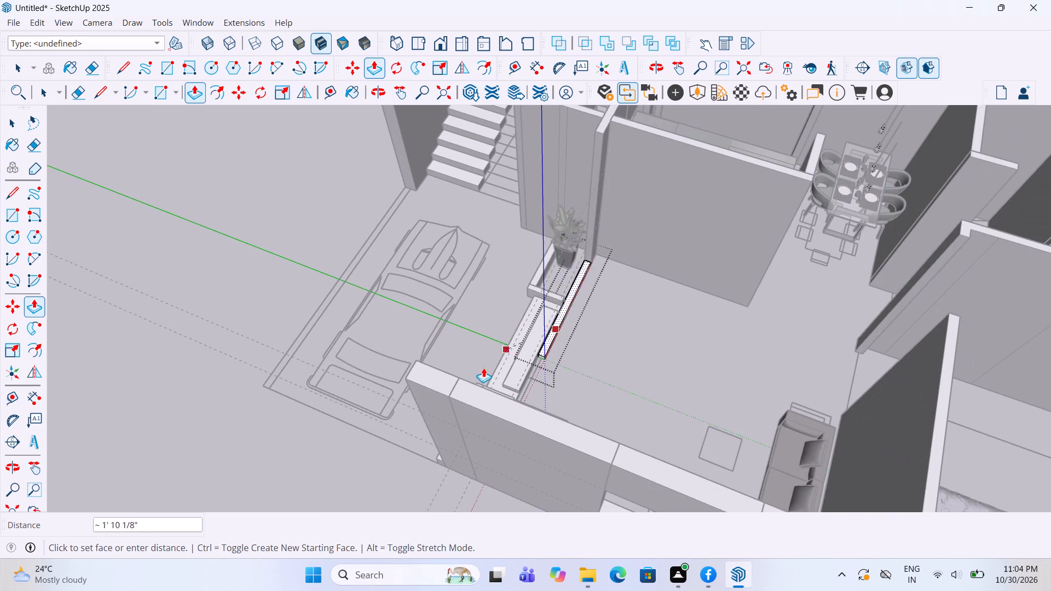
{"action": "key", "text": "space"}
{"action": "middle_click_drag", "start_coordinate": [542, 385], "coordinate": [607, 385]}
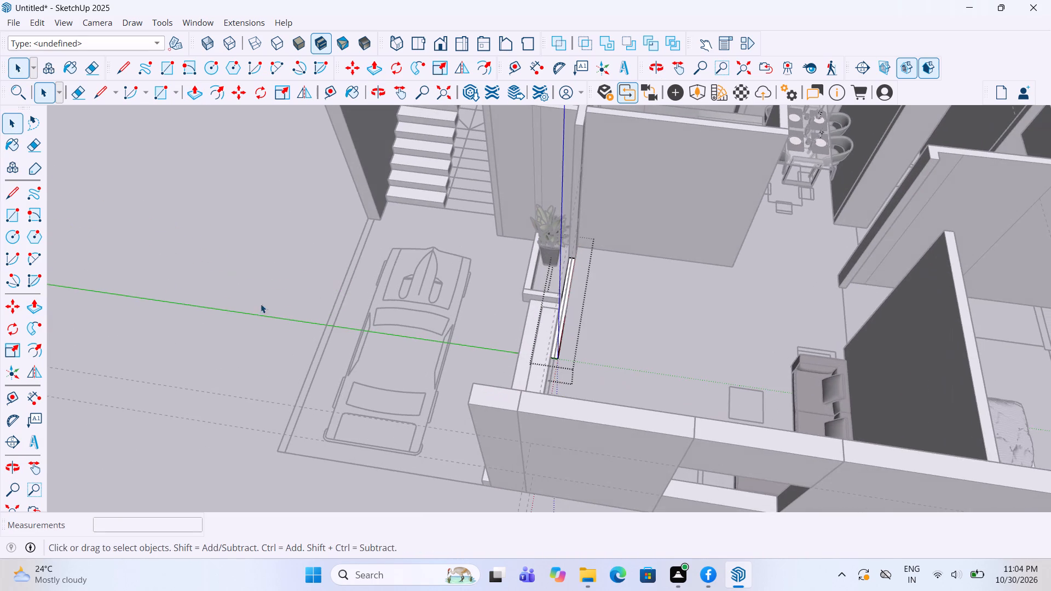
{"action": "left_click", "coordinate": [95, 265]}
Review the front of the house with its planters and car porch, including the overall layout.
{"action": "scroll", "coordinate": [433, 308], "scroll_direction": "up", "scroll_amount": 1}
{"action": "middle_click_drag", "start_coordinate": [466, 305], "coordinate": [740, 305]}
{"action": "scroll", "coordinate": [739, 305], "scroll_direction": "up", "scroll_amount": 1}
{"action": "scroll", "coordinate": [469, 266], "scroll_direction": "down", "scroll_amount": 5}
{"action": "middle_click_drag", "start_coordinate": [465, 295], "coordinate": [685, 217]}
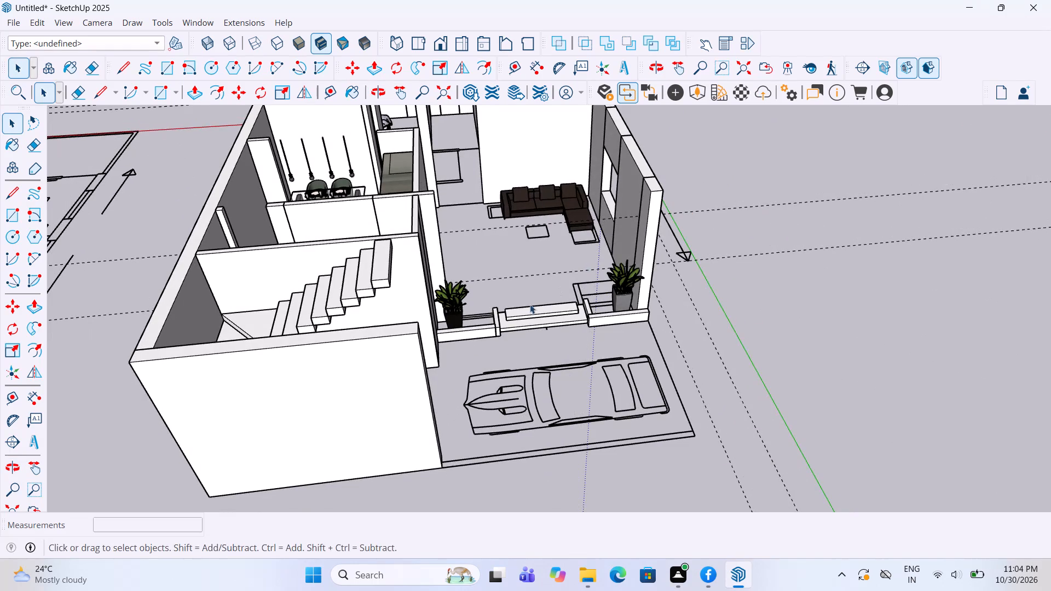
{"action": "scroll", "coordinate": [484, 357], "scroll_direction": "down", "scroll_amount": 4}
{"action": "scroll", "coordinate": [557, 338], "scroll_direction": "down", "scroll_amount": 8}
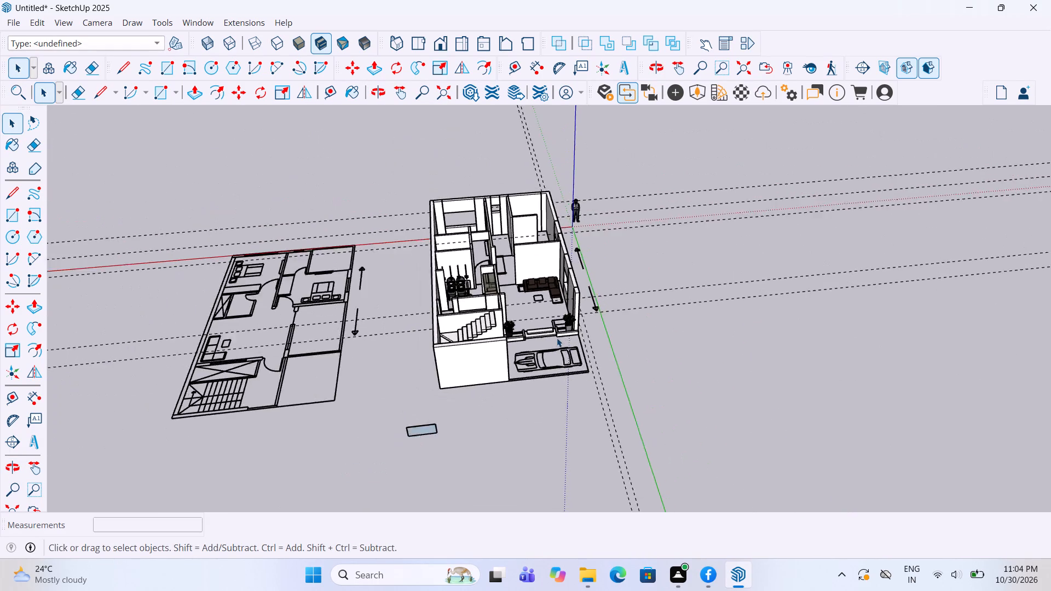
On the second floor plan (G+1.dwg), trace the outer corner wall section beside the bedroom window with a rectangle.
{"action": "scroll", "coordinate": [557, 338], "scroll_direction": "down", "scroll_amount": 4}
{"action": "scroll", "coordinate": [383, 275], "scroll_direction": "up", "scroll_amount": 5}
{"action": "scroll", "coordinate": [323, 280], "scroll_direction": "up", "scroll_amount": 14}
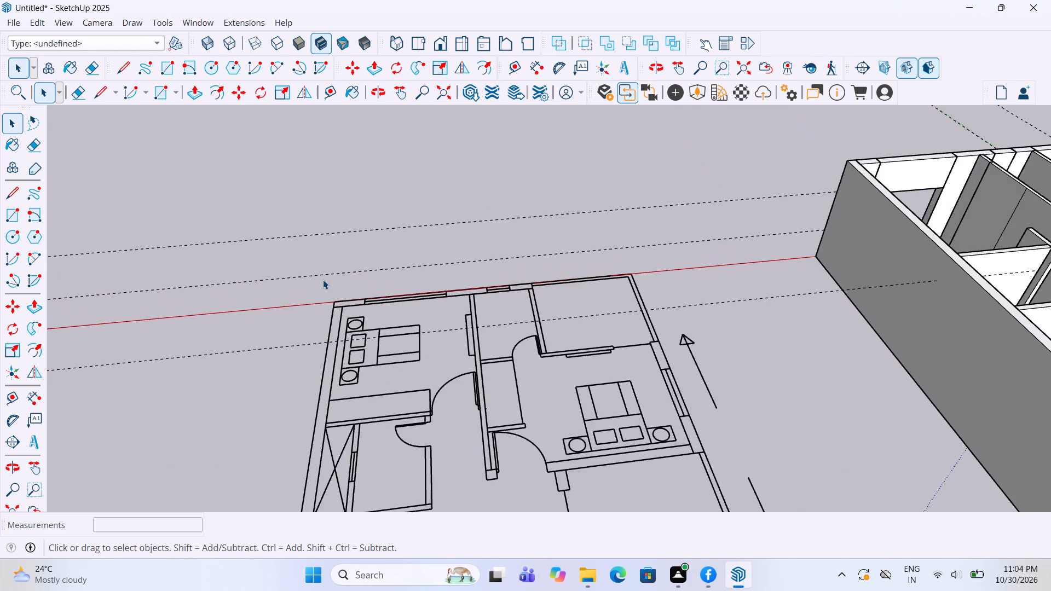
{"action": "scroll", "coordinate": [323, 280], "scroll_direction": "up", "scroll_amount": 10}
{"action": "left_click", "coordinate": [13, 219]}
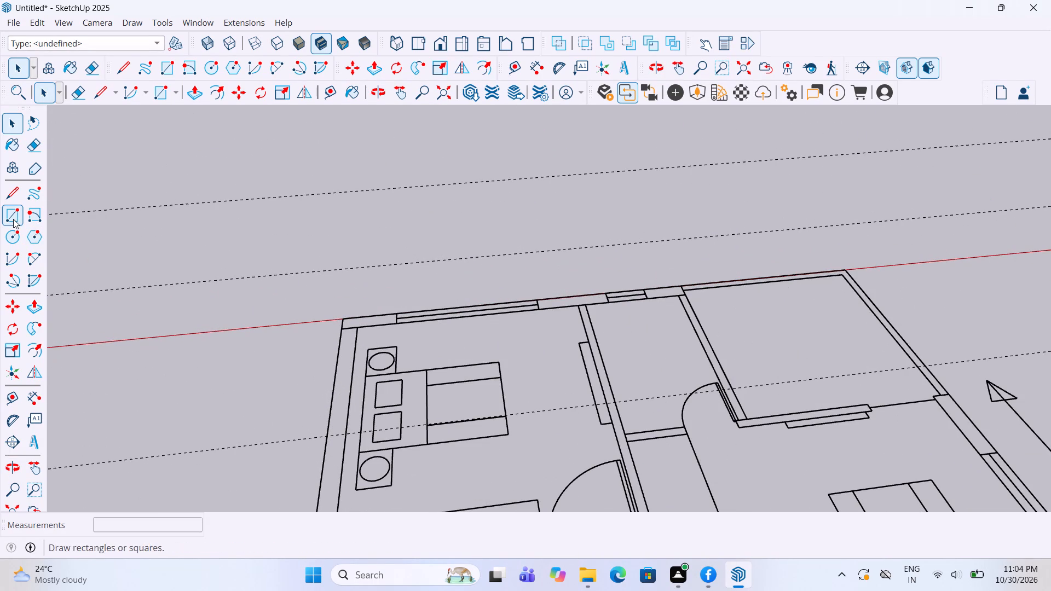
{"action": "scroll", "coordinate": [362, 350], "scroll_direction": "up", "scroll_amount": 3}
{"action": "left_click", "coordinate": [339, 321]}
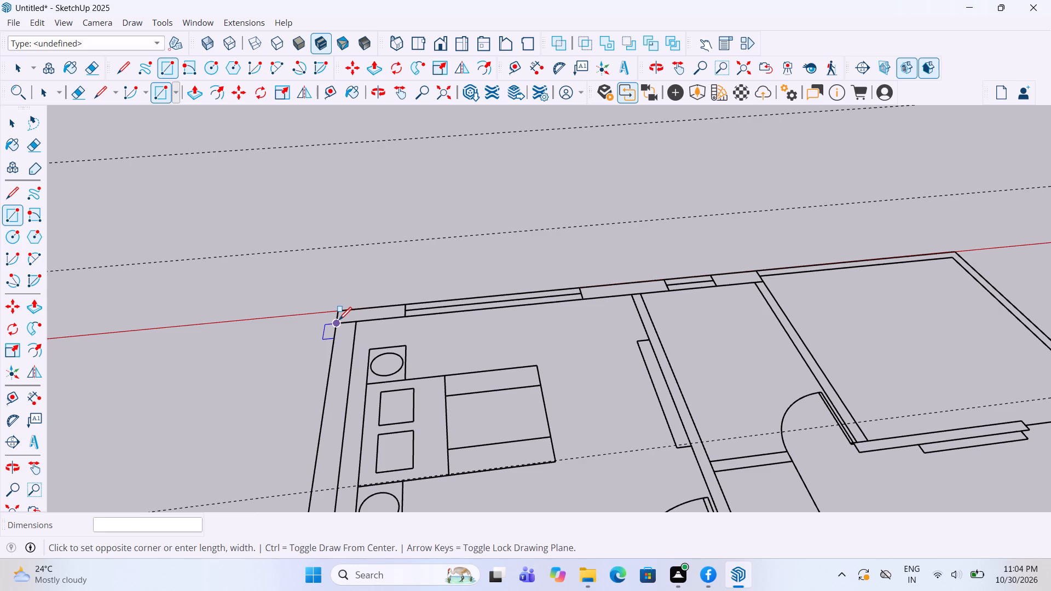
{"action": "left_click", "coordinate": [409, 304]}
Trace the bedroom window, about 7' by 9", and the adjoining wall section, about 3' 7" by 9", with rectangles along the red axis.
{"action": "scroll", "coordinate": [411, 303], "scroll_direction": "up", "scroll_amount": 4}
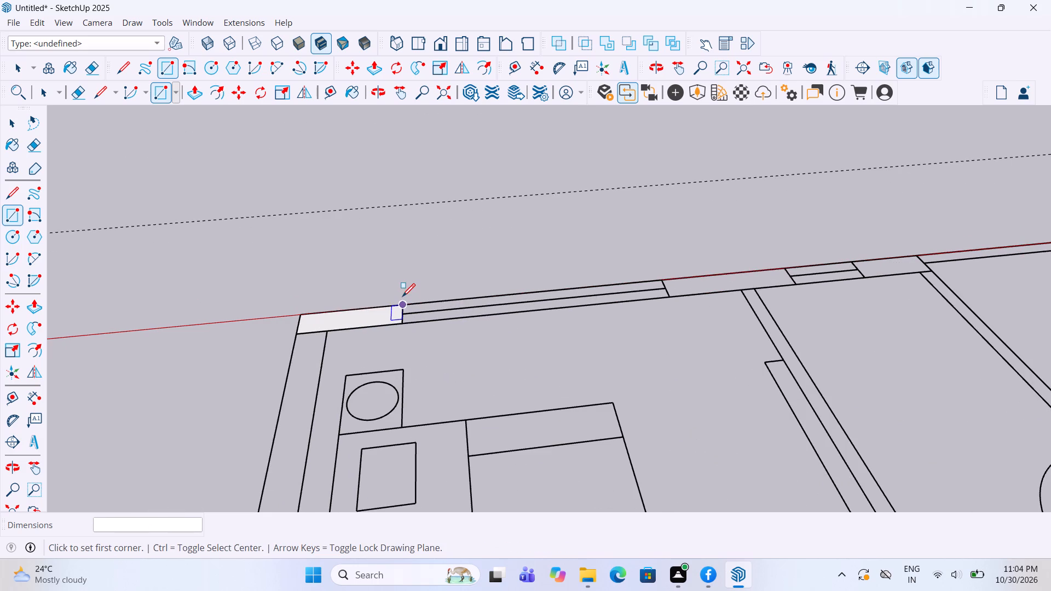
{"action": "left_click", "coordinate": [402, 298]}
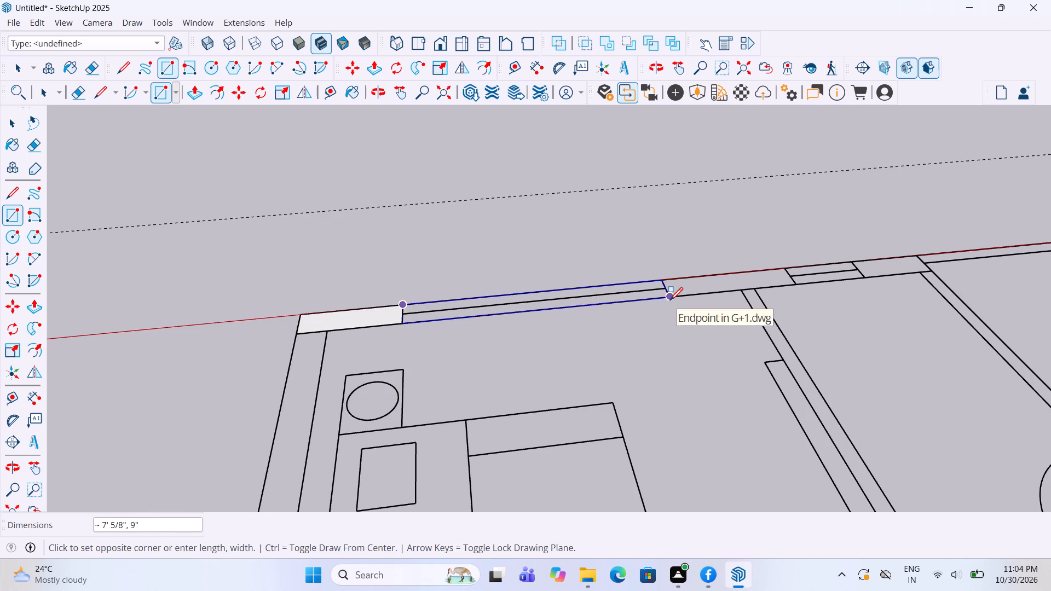
{"action": "left_click", "coordinate": [670, 302]}
{"action": "left_click", "coordinate": [670, 299]}
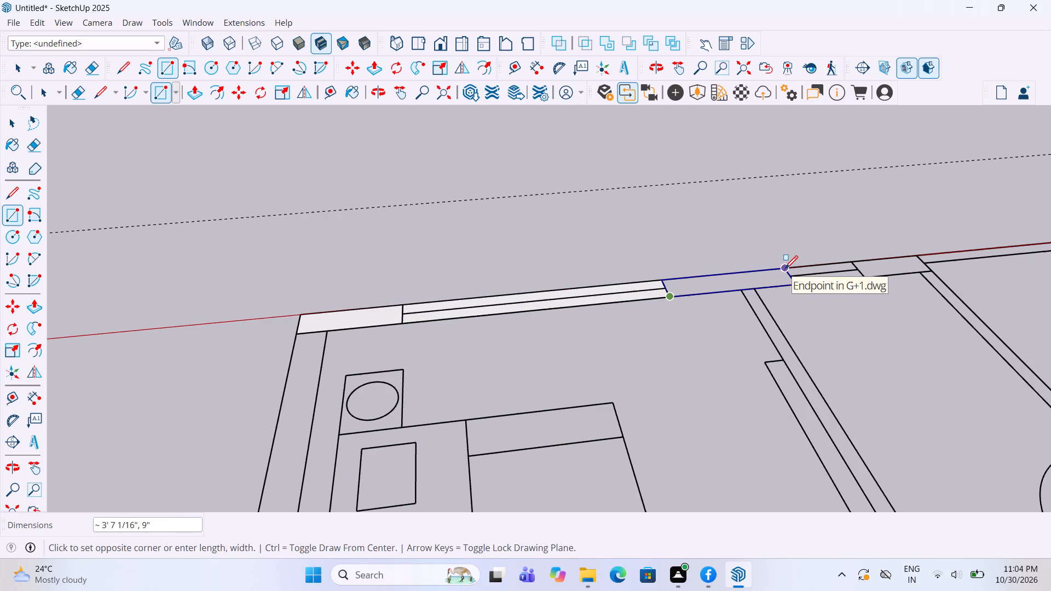
{"action": "left_click", "coordinate": [785, 270]}
Trace the small window and the wall section between it and the thin-walled corner room with rectangles along the same outer wall.
{"action": "scroll", "coordinate": [561, 333], "scroll_direction": "down", "scroll_amount": 10}
{"action": "scroll", "coordinate": [684, 281], "scroll_direction": "up", "scroll_amount": 4}
{"action": "scroll", "coordinate": [645, 317], "scroll_direction": "up", "scroll_amount": 2}
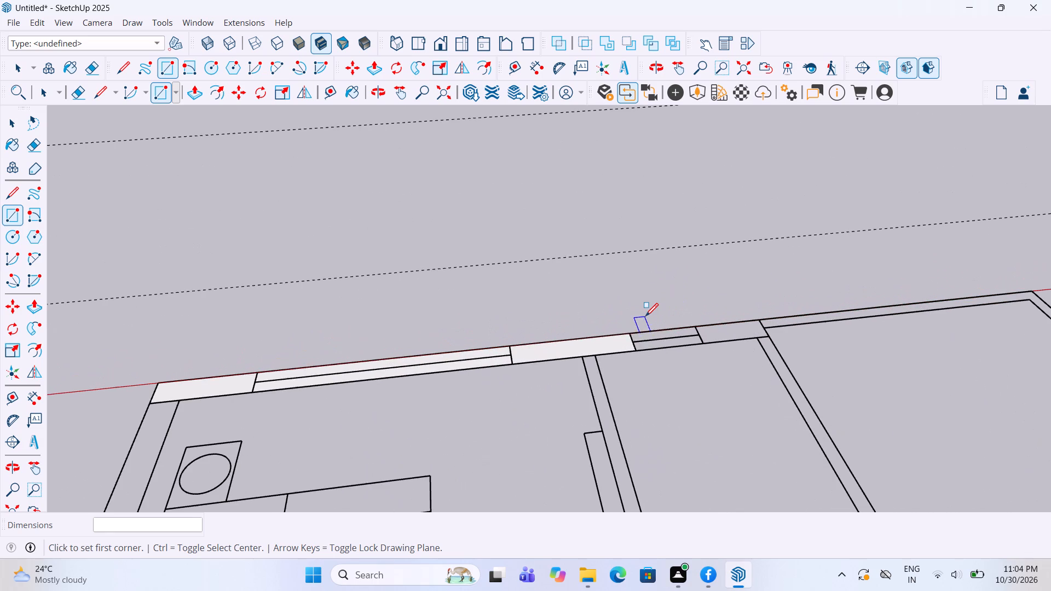
{"action": "scroll", "coordinate": [645, 317], "scroll_direction": "up", "scroll_amount": 6}
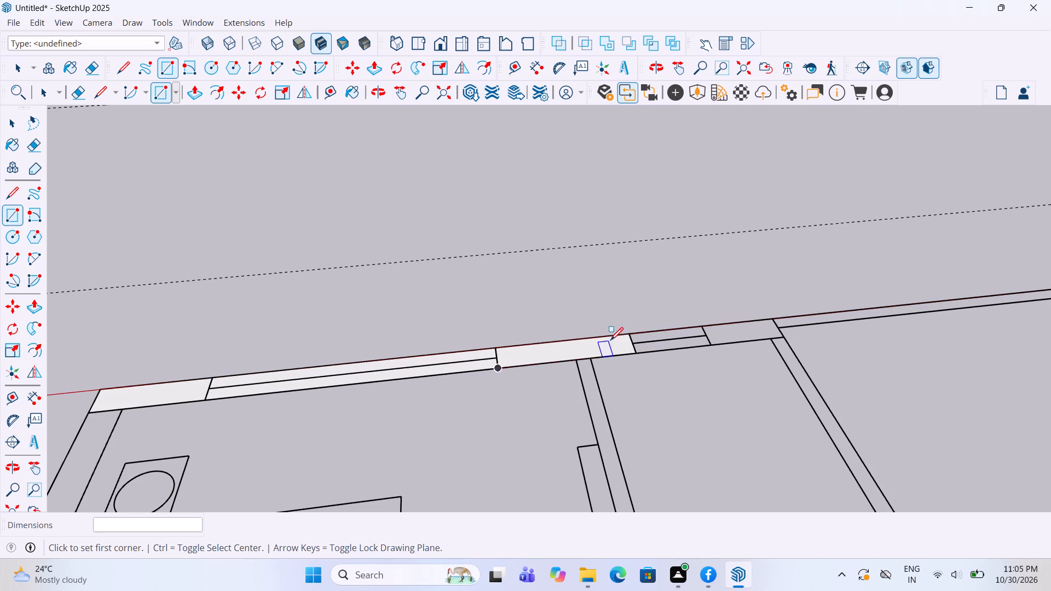
{"action": "scroll", "coordinate": [626, 370], "scroll_direction": "down", "scroll_amount": 2}
{"action": "scroll", "coordinate": [637, 355], "scroll_direction": "up", "scroll_amount": 4}
{"action": "left_click", "coordinate": [637, 355]}
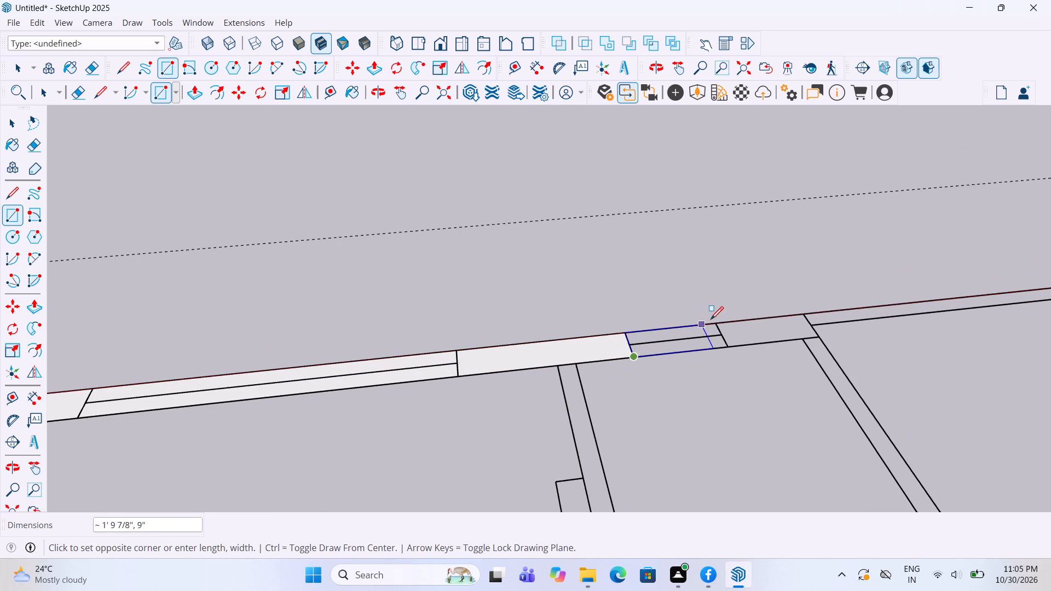
{"action": "left_click", "coordinate": [715, 321]}
{"action": "scroll", "coordinate": [476, 383], "scroll_direction": "down", "scroll_amount": 5}
{"action": "scroll", "coordinate": [619, 368], "scroll_direction": "up", "scroll_amount": 4}
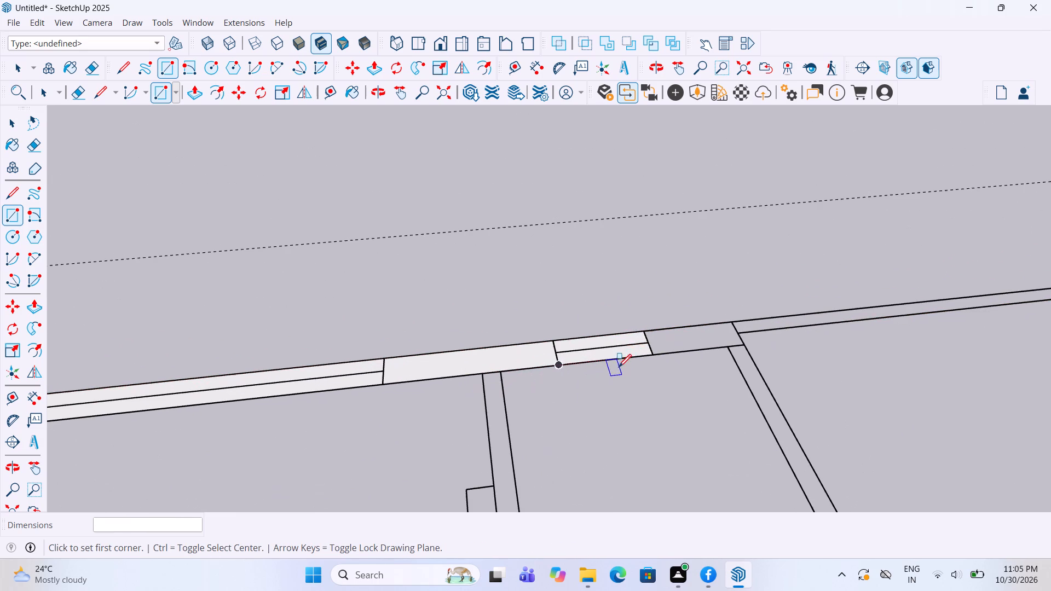
{"action": "left_click", "coordinate": [654, 354]}
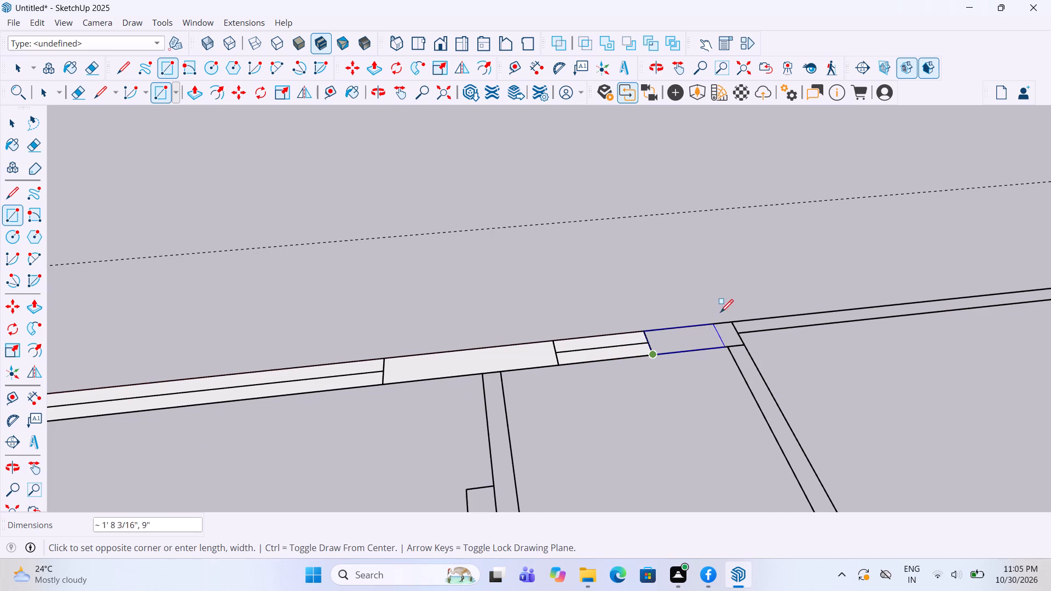
{"action": "left_click", "coordinate": [730, 322]}
Draw a 9' 2 1/2" by 4 1/2" rectangle over the thin outer wall of the corner room along the red axis.
{"action": "scroll", "coordinate": [571, 310], "scroll_direction": "down", "scroll_amount": 12}
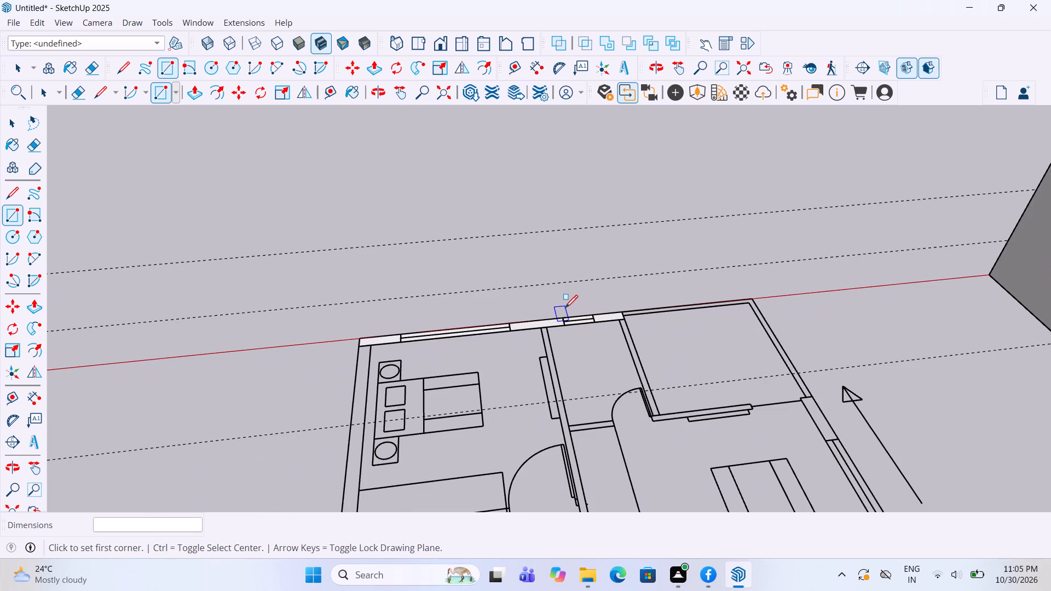
{"action": "scroll", "coordinate": [657, 314], "scroll_direction": "up", "scroll_amount": 9}
{"action": "left_click", "coordinate": [603, 312]}
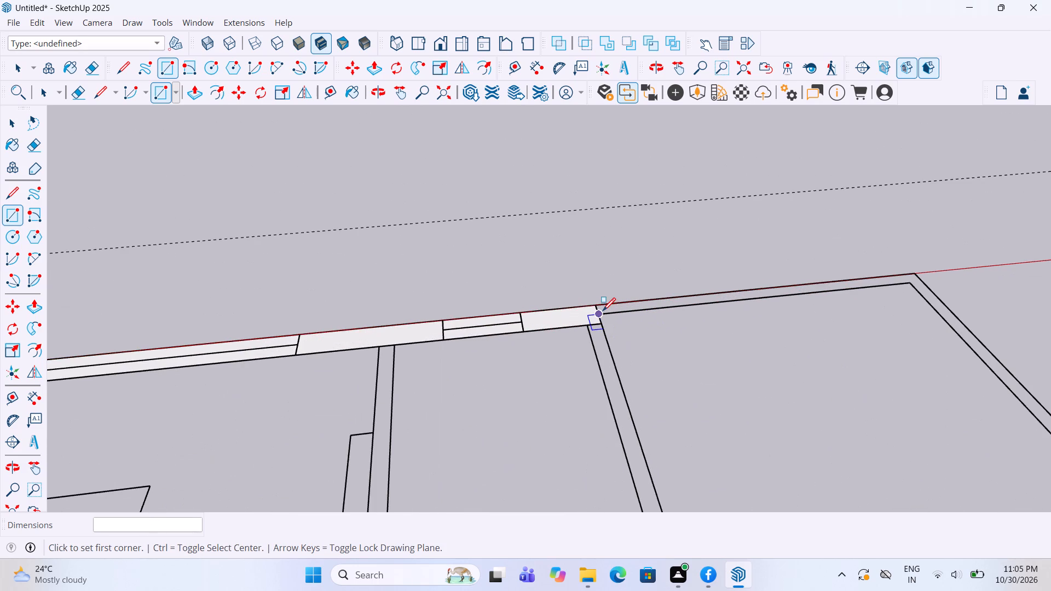
{"action": "left_click", "coordinate": [913, 274]}
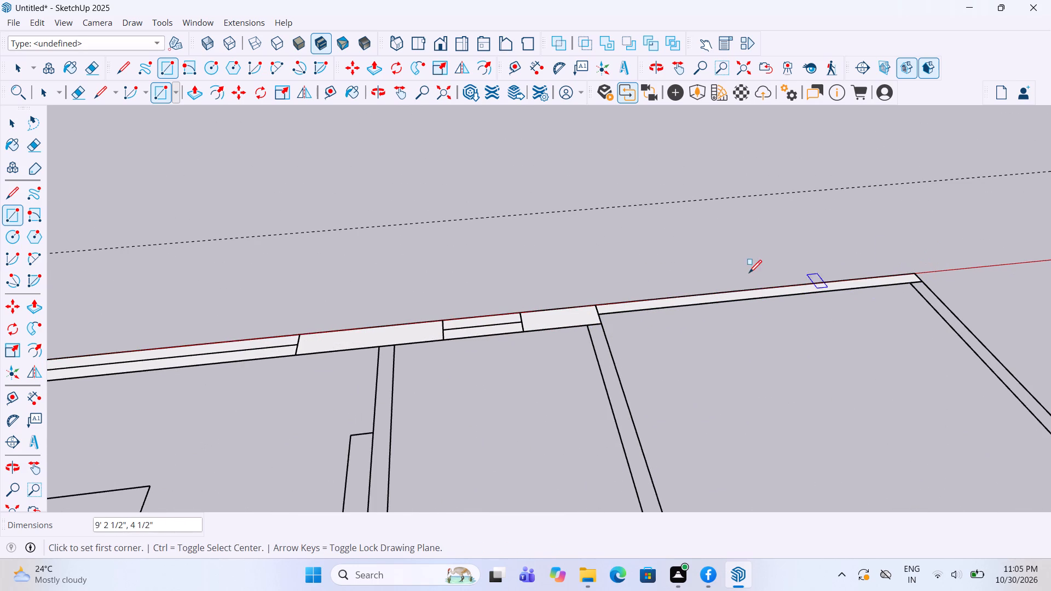
Draw a 4 1/2" by 8' 8 1/2" rectangle over the corner room's thin side wall down to the thicker wall.
{"action": "scroll", "coordinate": [615, 304], "scroll_direction": "down", "scroll_amount": 6}
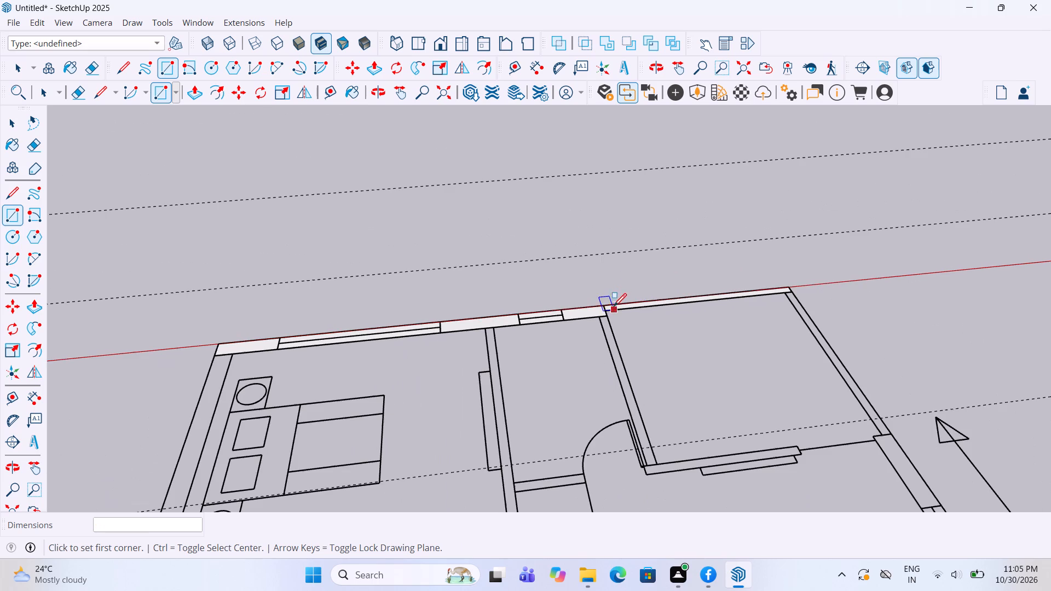
{"action": "scroll", "coordinate": [960, 419], "scroll_direction": "up", "scroll_amount": 6}
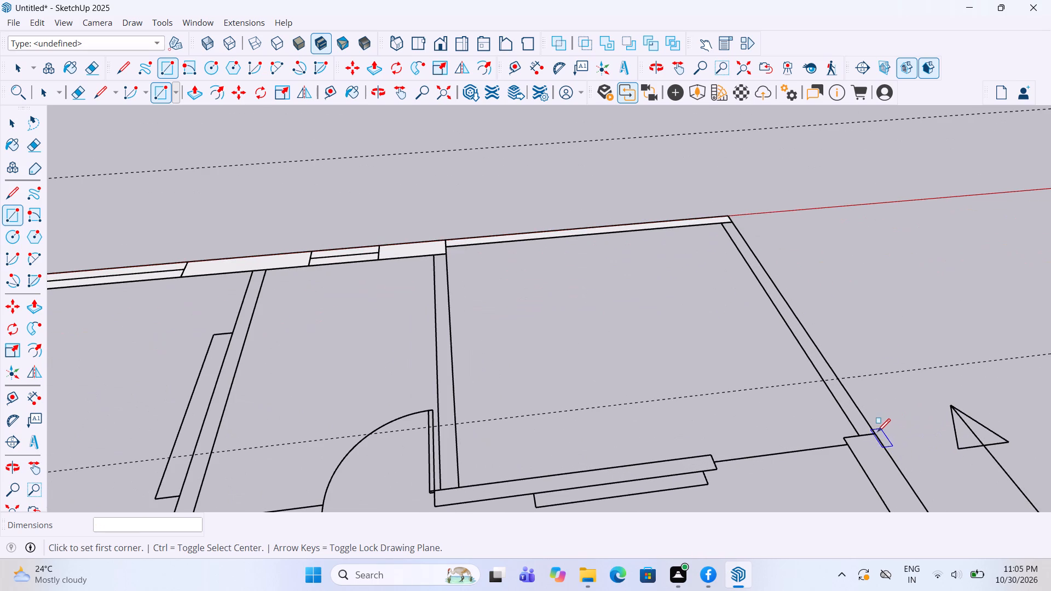
{"action": "left_click", "coordinate": [876, 433]}
{"action": "scroll", "coordinate": [689, 182], "scroll_direction": "up", "scroll_amount": 4}
{"action": "scroll", "coordinate": [765, 268], "scroll_direction": "up", "scroll_amount": 4}
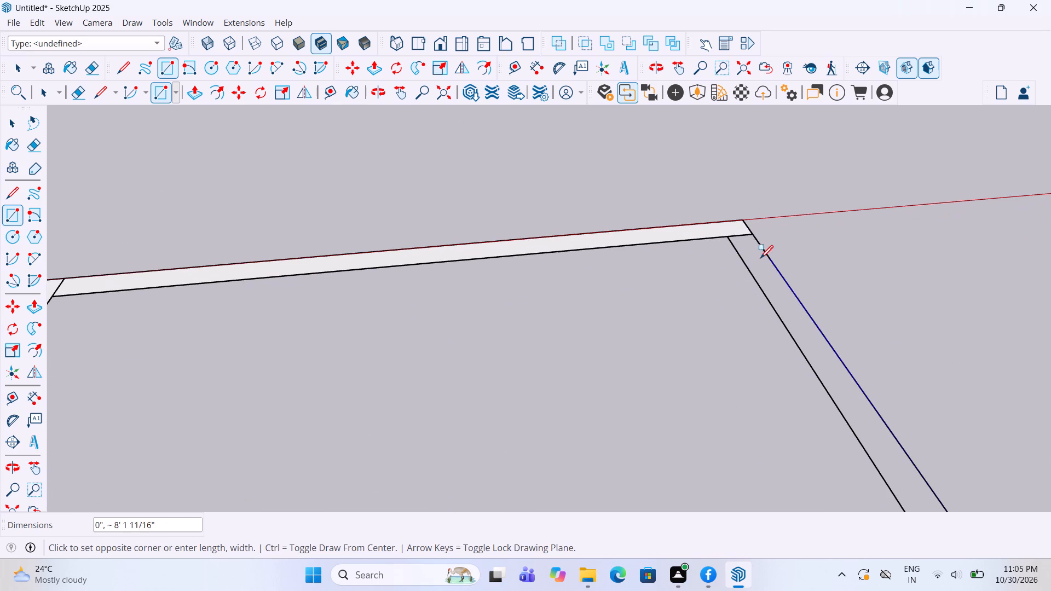
{"action": "left_click", "coordinate": [731, 239]}
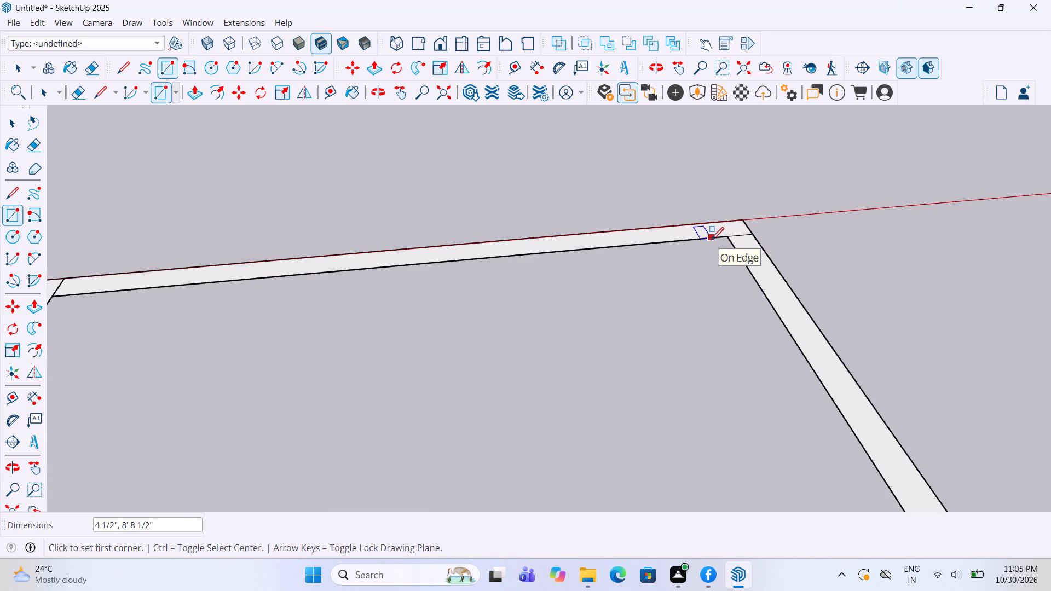
Draw a 9" by about 3' 2" rectangle over the thick side wall section between the corner room and the second bedroom's window.
{"action": "scroll", "coordinate": [637, 231], "scroll_direction": "down", "scroll_amount": 18}
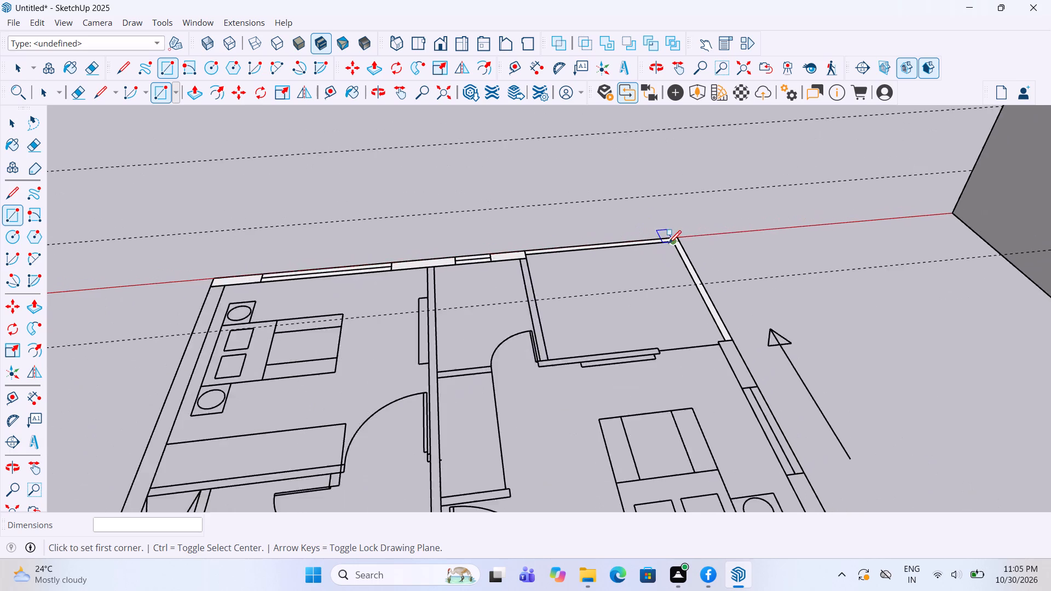
{"action": "scroll", "coordinate": [708, 225], "scroll_direction": "down", "scroll_amount": 6}
{"action": "scroll", "coordinate": [758, 302], "scroll_direction": "up", "scroll_amount": 5}
{"action": "scroll", "coordinate": [677, 305], "scroll_direction": "up", "scroll_amount": 10}
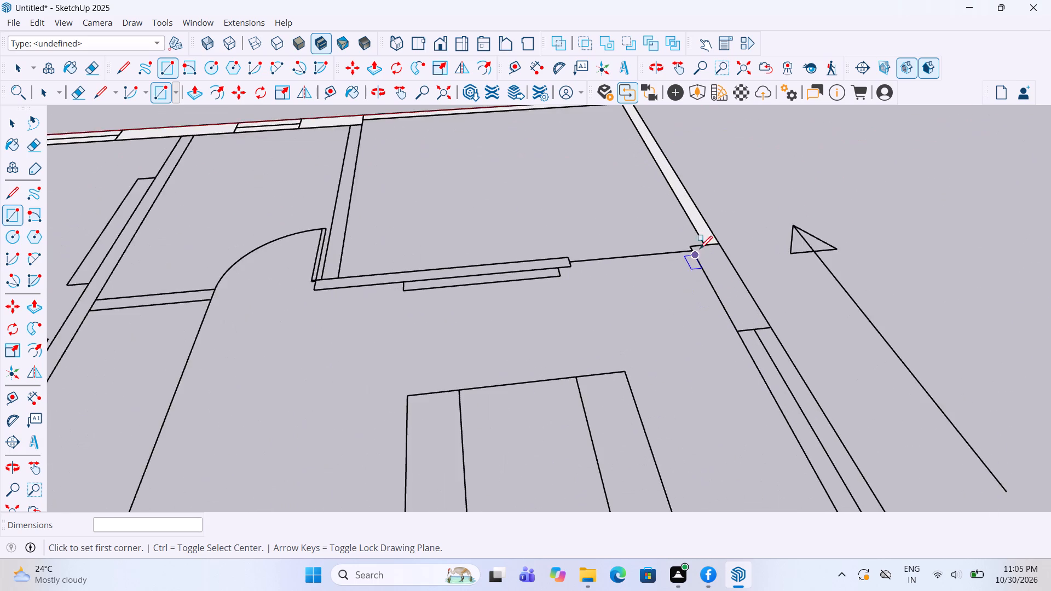
{"action": "scroll", "coordinate": [702, 246], "scroll_direction": "up", "scroll_amount": 3}
{"action": "left_click", "coordinate": [687, 246]}
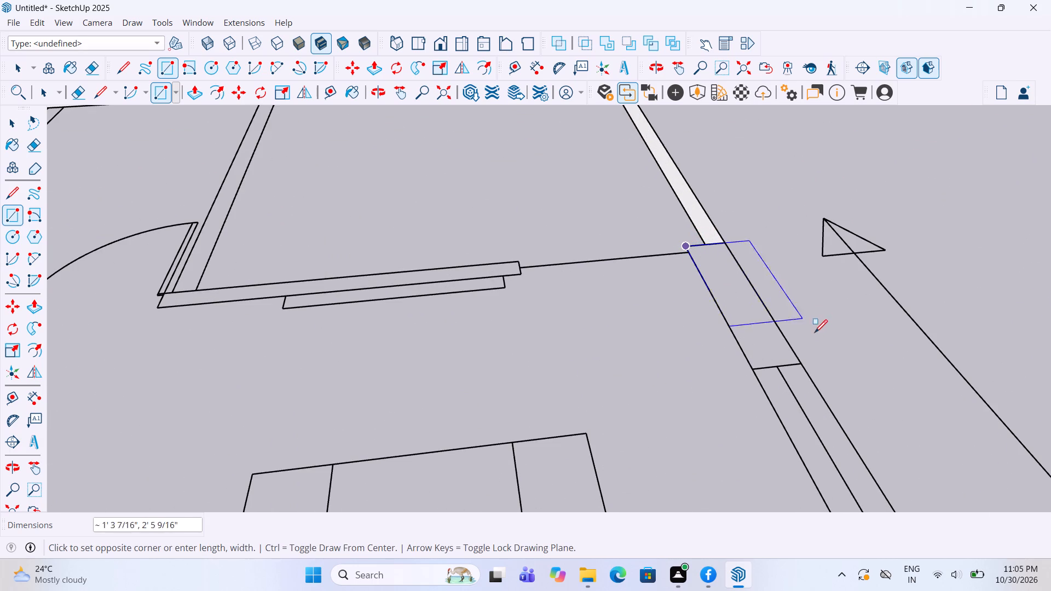
{"action": "left_click", "coordinate": [802, 363]}
Trace the second bedroom's side window, about 4' 9" by 9", and the wall section beyond it, about 3' 3" by 9", with rectangles.
{"action": "left_click", "coordinate": [754, 366]}
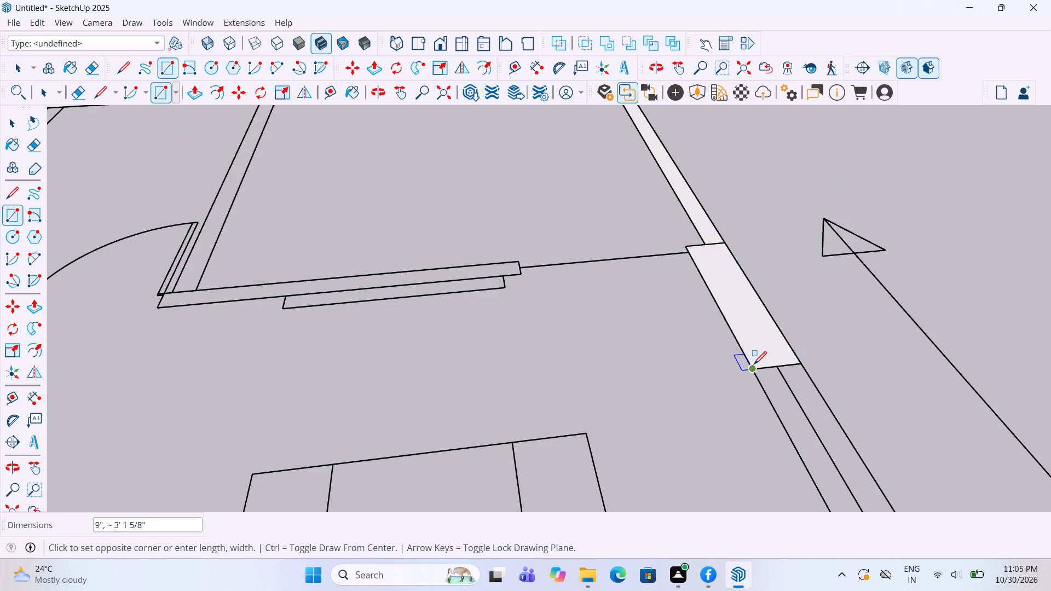
{"action": "scroll", "coordinate": [673, 189], "scroll_direction": "down", "scroll_amount": 6}
{"action": "scroll", "coordinate": [805, 379], "scroll_direction": "up", "scroll_amount": 3}
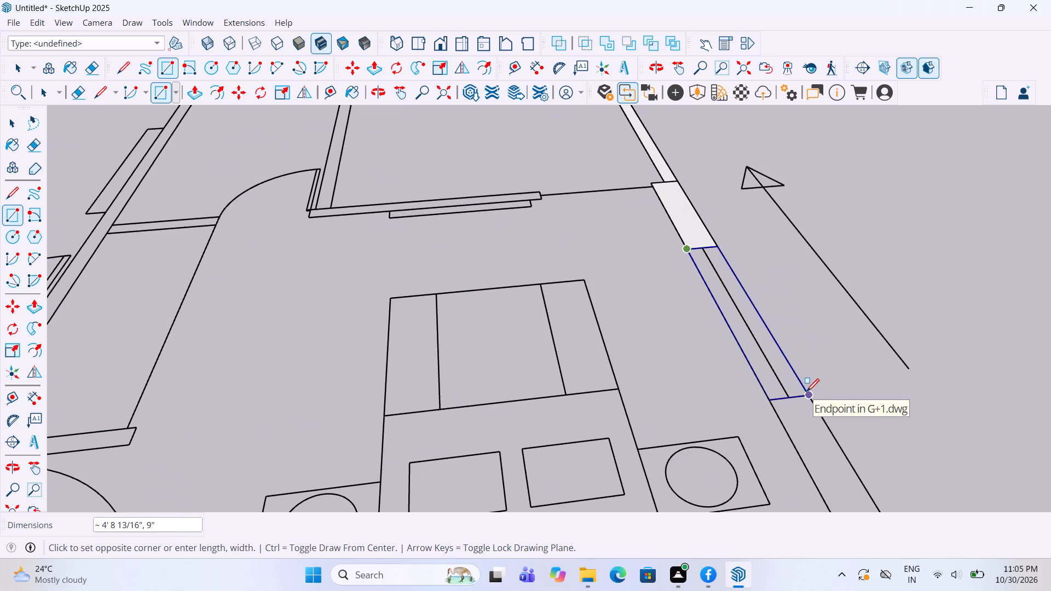
{"action": "left_click", "coordinate": [806, 393]}
{"action": "left_click", "coordinate": [775, 402]}
{"action": "scroll", "coordinate": [750, 309], "scroll_direction": "down", "scroll_amount": 3}
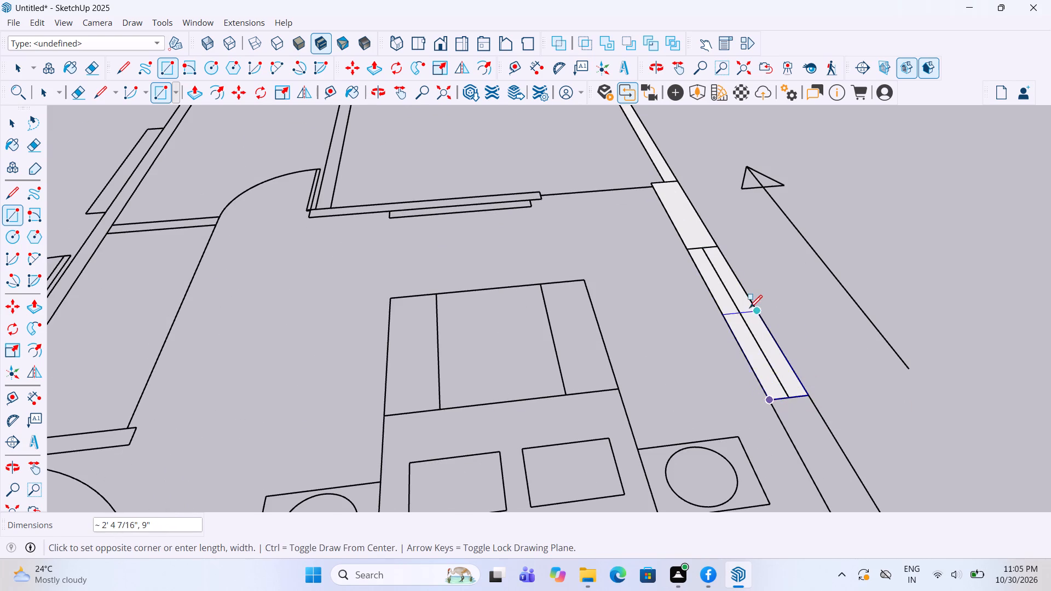
{"action": "scroll", "coordinate": [749, 309], "scroll_direction": "down", "scroll_amount": 7}
{"action": "scroll", "coordinate": [792, 376], "scroll_direction": "up", "scroll_amount": 7}
{"action": "left_click", "coordinate": [805, 394]}
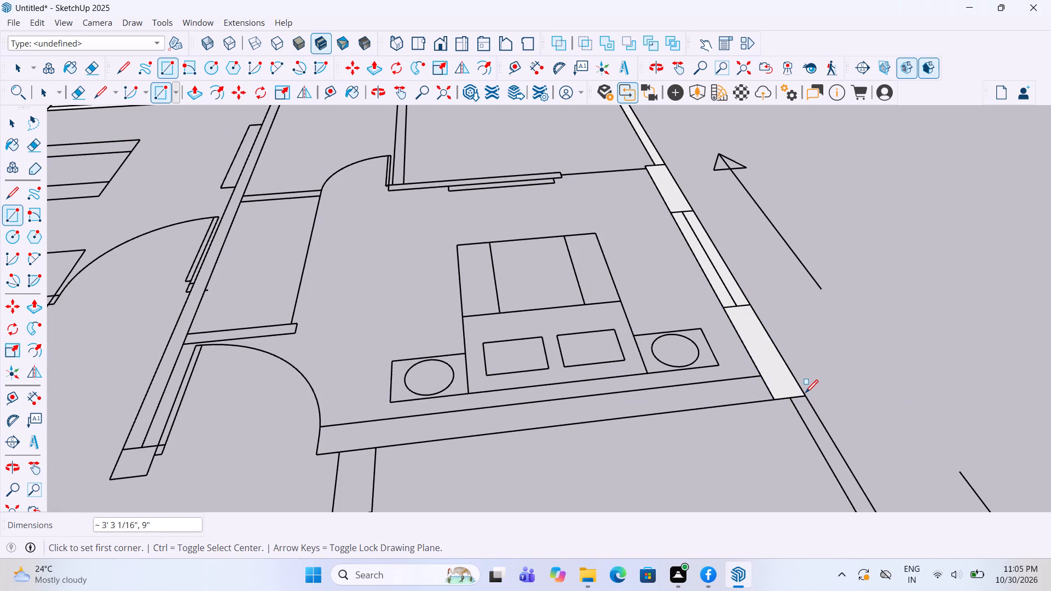
Draw a rectangle about 10' 1/2" by 9" over the wall behind the second bedroom's bed, from the door to the side wall.
{"action": "left_click", "coordinate": [316, 458]}
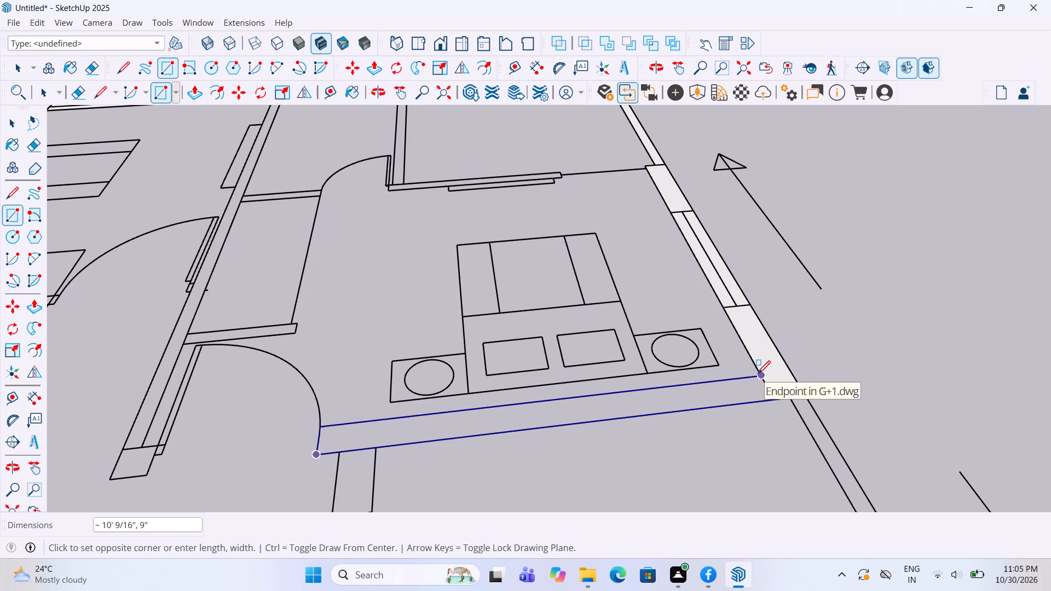
{"action": "left_click", "coordinate": [758, 375]}
Draw a 4 1/2" by 14' 3 1/2" rectangle over the thin side wall running from the second bedroom to the next cross wall.
{"action": "scroll", "coordinate": [700, 334], "scroll_direction": "down", "scroll_amount": 6}
{"action": "scroll", "coordinate": [770, 391], "scroll_direction": "up", "scroll_amount": 4}
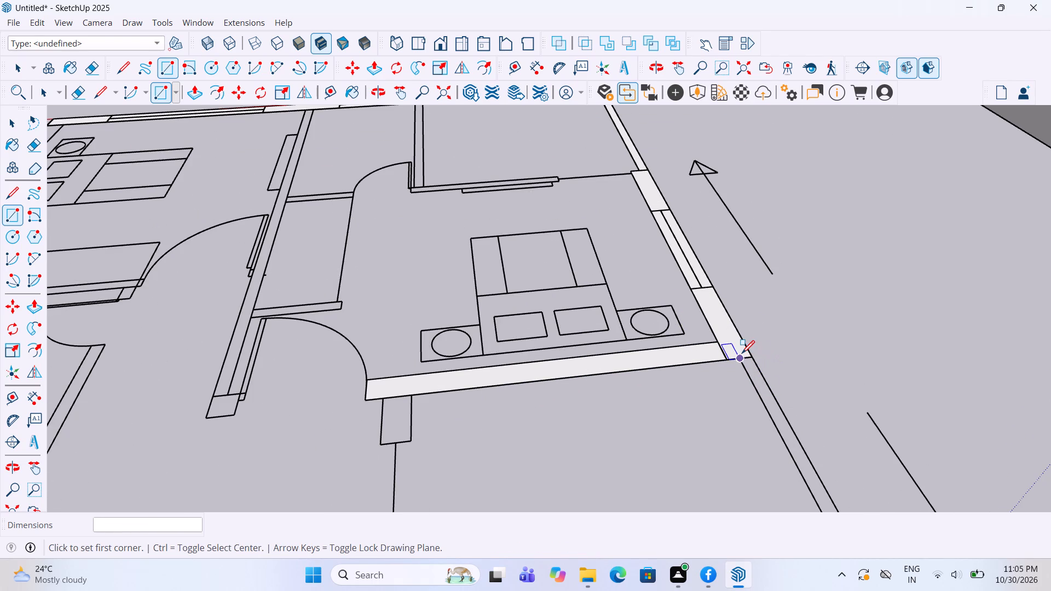
{"action": "left_click", "coordinate": [742, 355]}
{"action": "scroll", "coordinate": [742, 338], "scroll_direction": "down", "scroll_amount": 19}
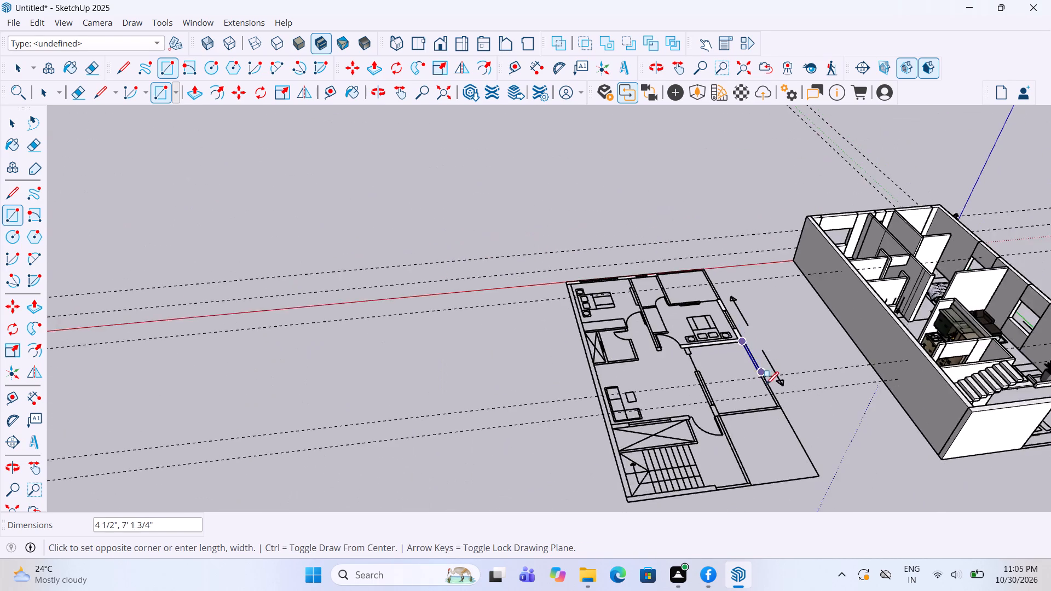
{"action": "scroll", "coordinate": [767, 387], "scroll_direction": "up", "scroll_amount": 10}
{"action": "scroll", "coordinate": [796, 422], "scroll_direction": "up", "scroll_amount": 17}
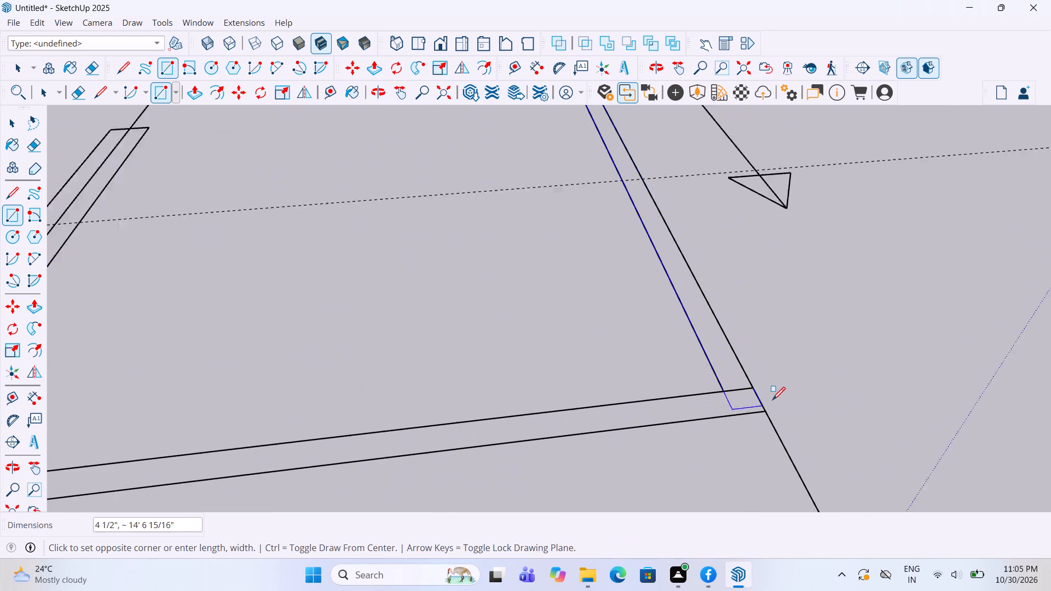
{"action": "left_click", "coordinate": [754, 386]}
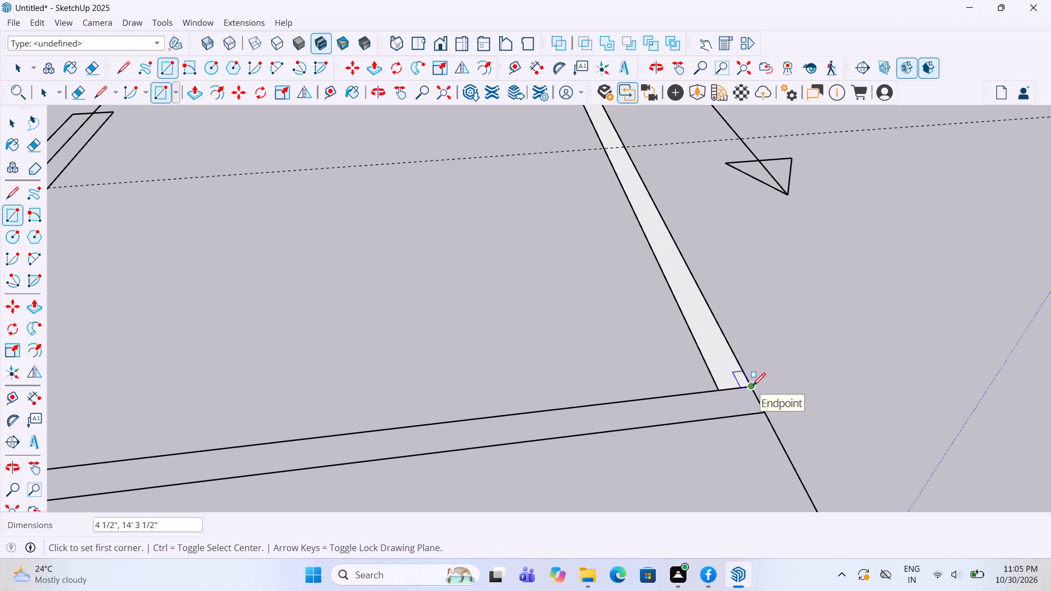
Draw a 9' 7" by 4 1/2" rectangle over the thin cross wall, from the side wall's end to the inner thick wall.
{"action": "left_click", "coordinate": [753, 387]}
{"action": "scroll", "coordinate": [753, 386], "scroll_direction": "down", "scroll_amount": 8}
{"action": "scroll", "coordinate": [383, 443], "scroll_direction": "up", "scroll_amount": 2}
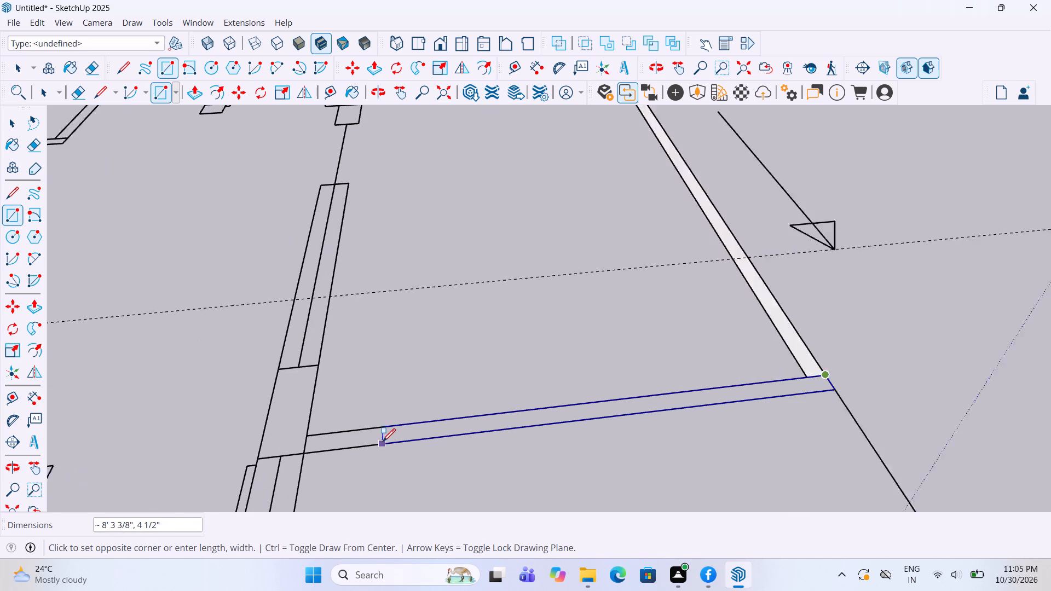
{"action": "scroll", "coordinate": [383, 443], "scroll_direction": "up", "scroll_amount": 3}
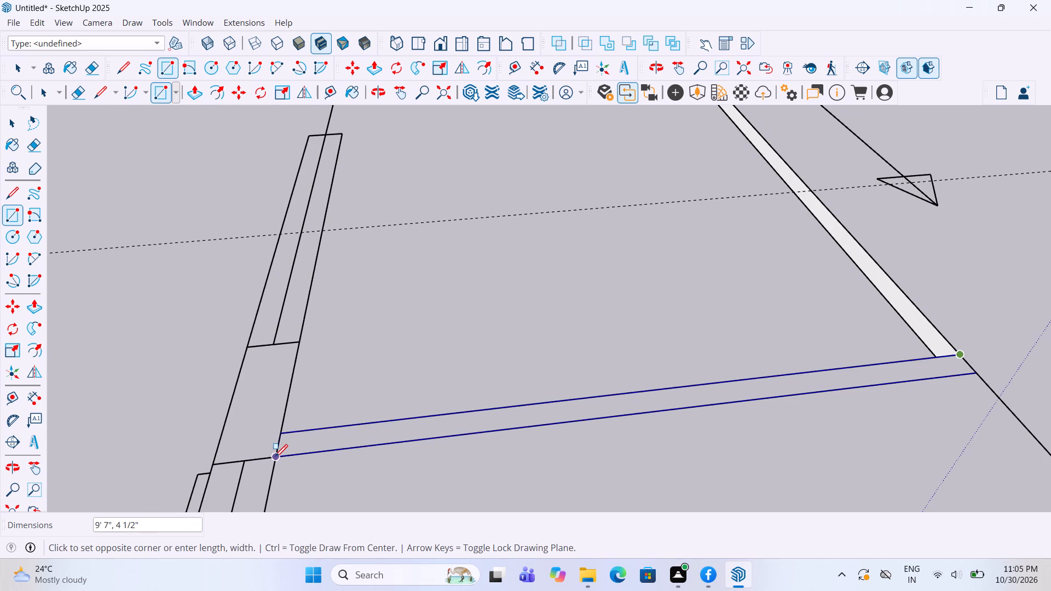
{"action": "left_click", "coordinate": [275, 457]}
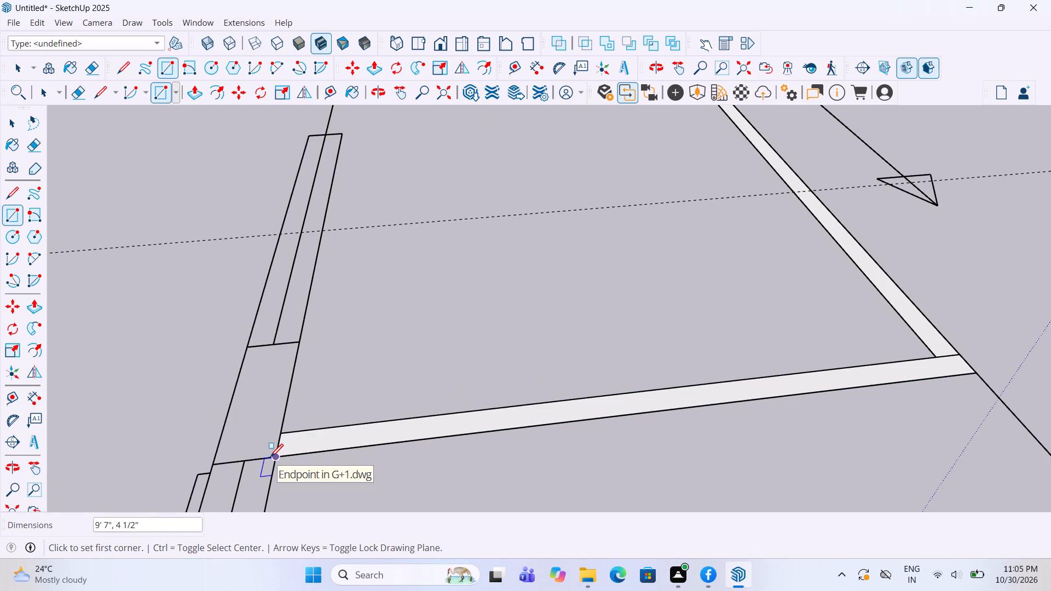
Trace the short thick wall section between the cross wall junction and the sliding window with a rectangle.
{"action": "left_click", "coordinate": [219, 462]}
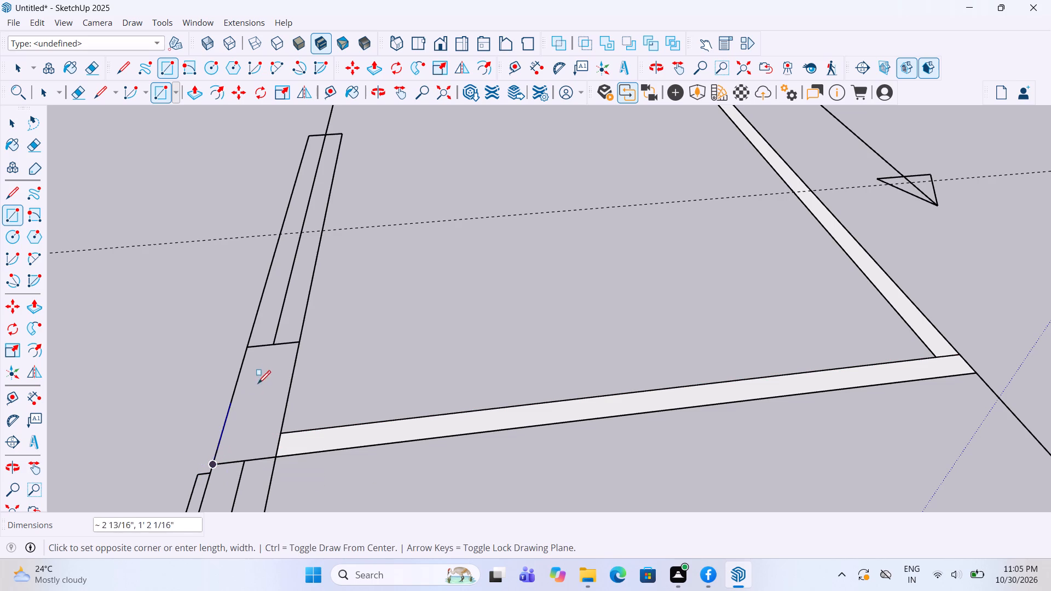
{"action": "left_click", "coordinate": [296, 341]}
{"action": "scroll", "coordinate": [566, 269], "scroll_direction": "down", "scroll_amount": 12}
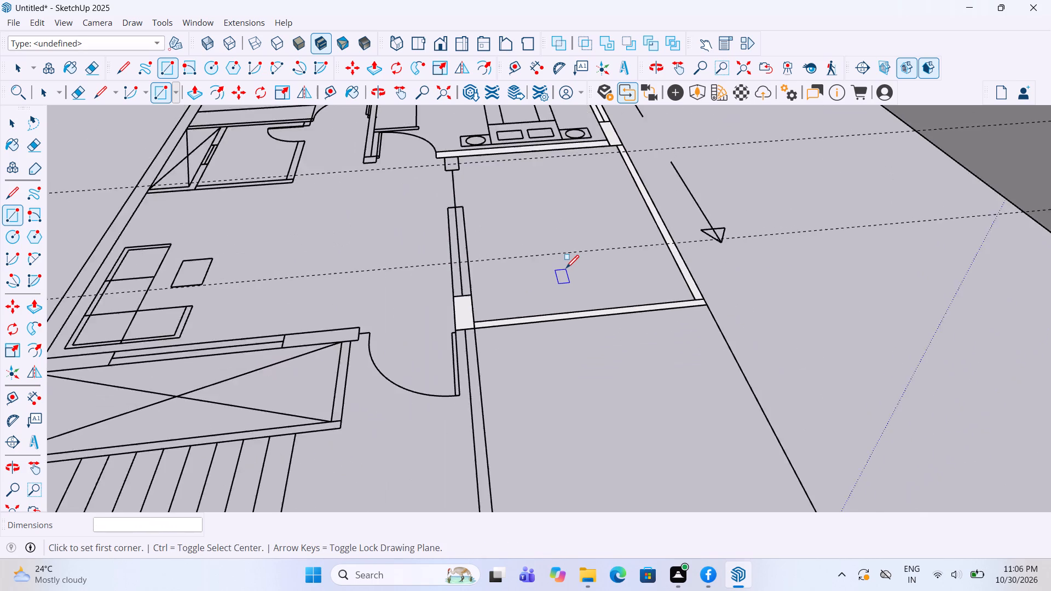
Trace the thin front wall with a rectangle, from the thick staircase wall's end to the corner with the inner side wall.
{"action": "scroll", "coordinate": [566, 269], "scroll_direction": "down", "scroll_amount": 5}
{"action": "scroll", "coordinate": [567, 424], "scroll_direction": "up", "scroll_amount": 3}
{"action": "scroll", "coordinate": [518, 398], "scroll_direction": "up", "scroll_amount": 4}
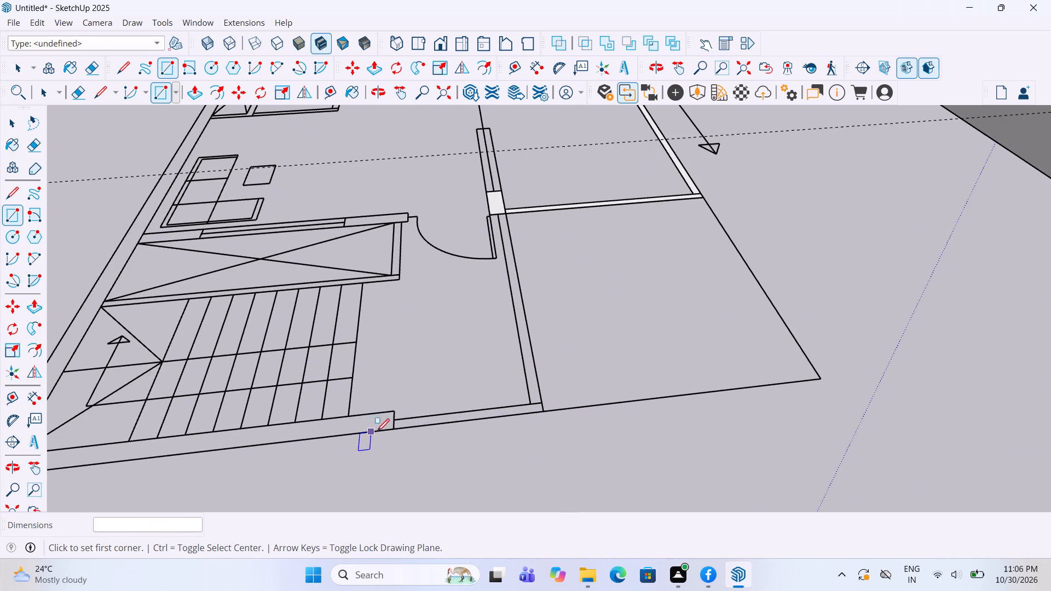
{"action": "left_click", "coordinate": [395, 430]}
{"action": "scroll", "coordinate": [602, 362], "scroll_direction": "up", "scroll_amount": 4}
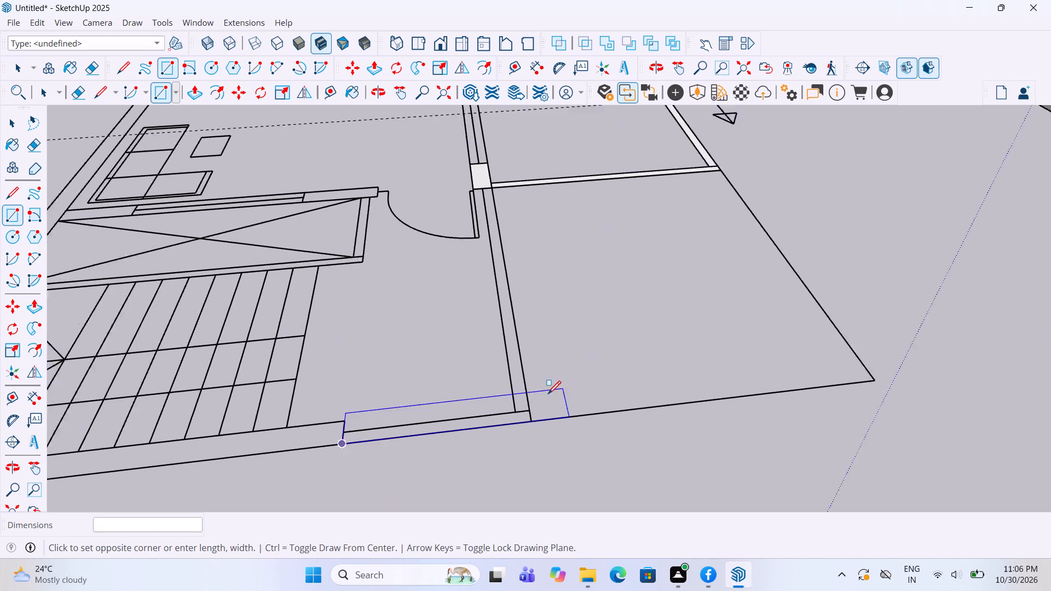
{"action": "left_click", "coordinate": [520, 412]}
Draw a 4 1/2" by 11' 9" rectangle over the thin inner wall, from the front wall to the thick wall section at the cross wall.
{"action": "left_click", "coordinate": [508, 415]}
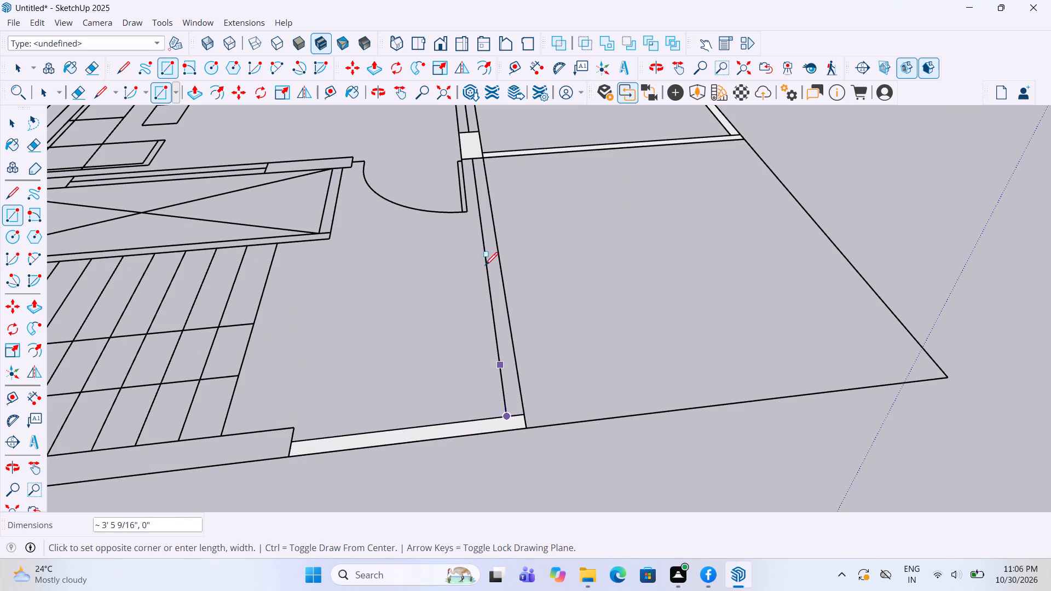
{"action": "scroll", "coordinate": [473, 134], "scroll_direction": "up", "scroll_amount": 4}
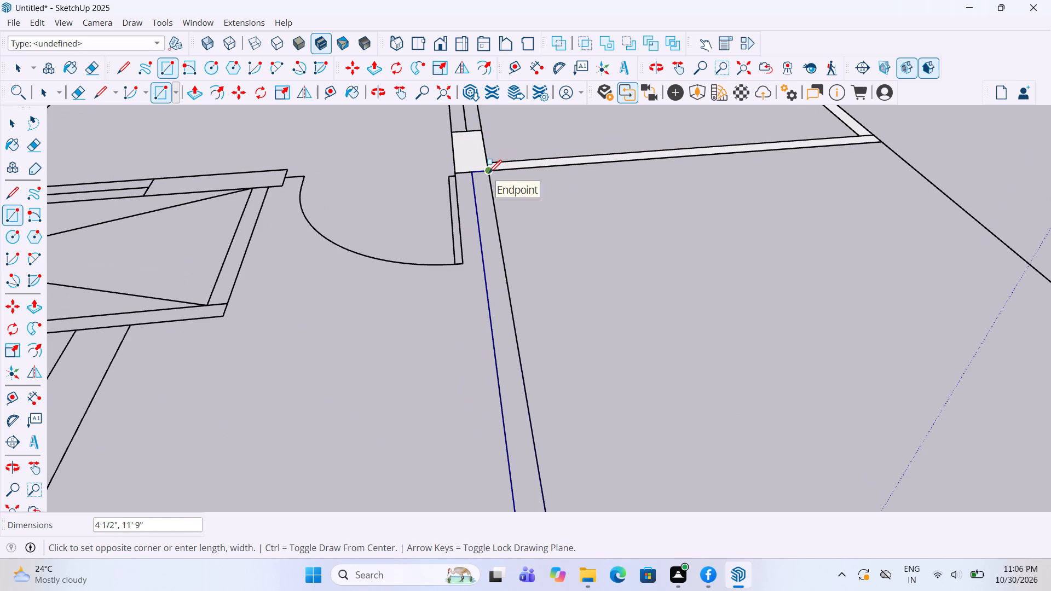
{"action": "left_click", "coordinate": [489, 174]}
Draw a 12' 1 1/2" by 9" rectangle over the thick front wall beside the staircase, out to the plan's outer corner.
{"action": "scroll", "coordinate": [622, 251], "scroll_direction": "down", "scroll_amount": 12}
{"action": "scroll", "coordinate": [310, 425], "scroll_direction": "up", "scroll_amount": 2}
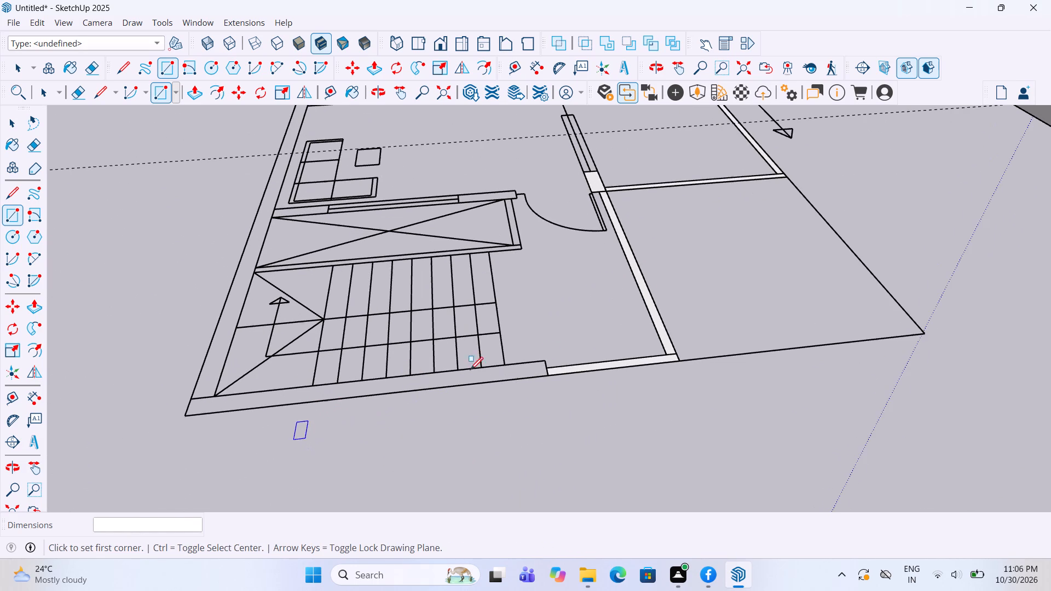
{"action": "left_click", "coordinate": [548, 378]}
{"action": "scroll", "coordinate": [202, 398], "scroll_direction": "up", "scroll_amount": 3}
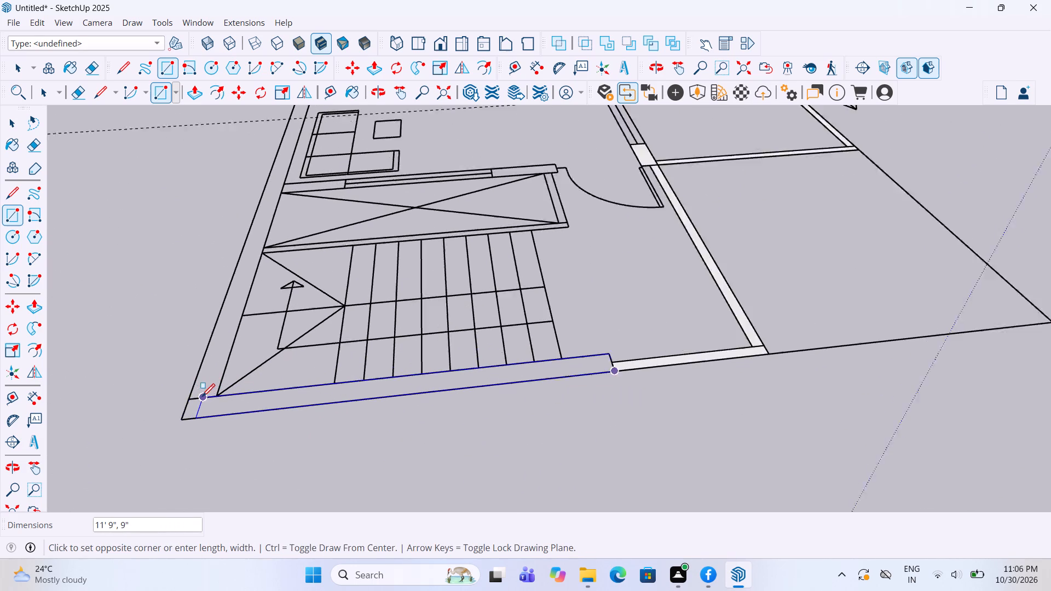
{"action": "scroll", "coordinate": [202, 398], "scroll_direction": "up", "scroll_amount": 2}
{"action": "left_click", "coordinate": [183, 397]}
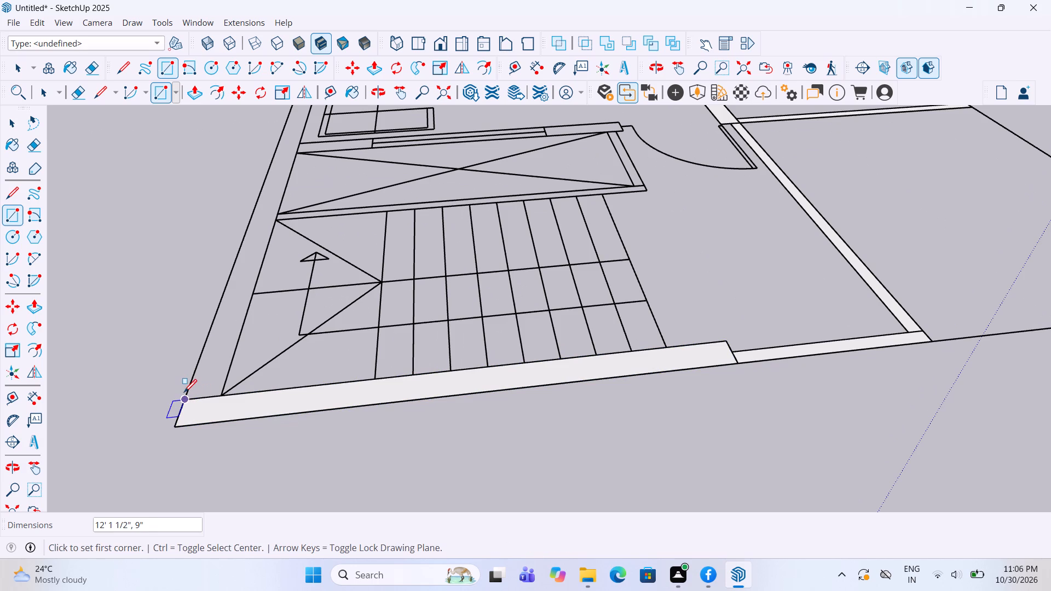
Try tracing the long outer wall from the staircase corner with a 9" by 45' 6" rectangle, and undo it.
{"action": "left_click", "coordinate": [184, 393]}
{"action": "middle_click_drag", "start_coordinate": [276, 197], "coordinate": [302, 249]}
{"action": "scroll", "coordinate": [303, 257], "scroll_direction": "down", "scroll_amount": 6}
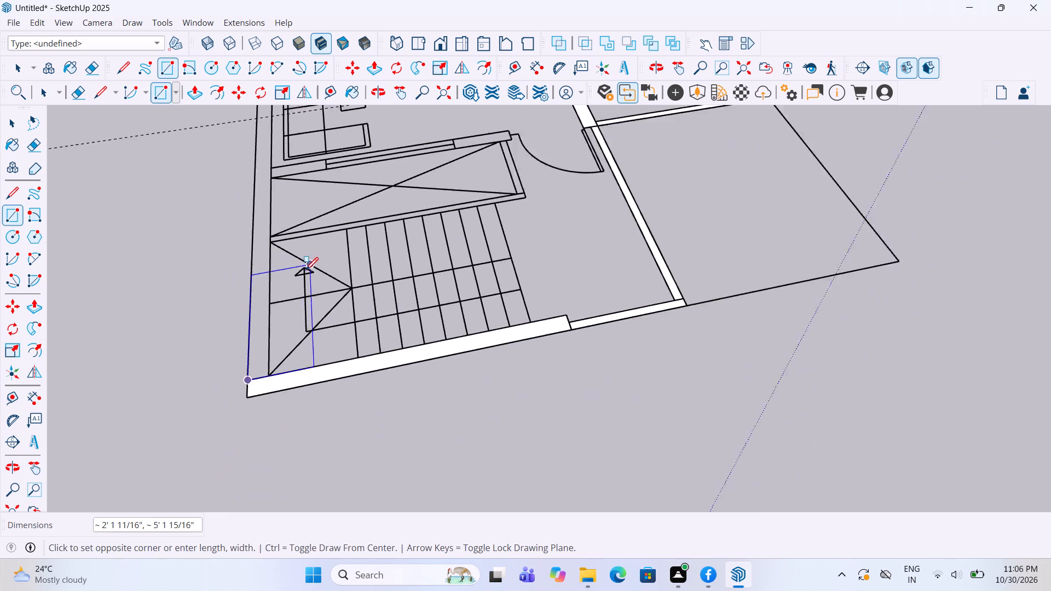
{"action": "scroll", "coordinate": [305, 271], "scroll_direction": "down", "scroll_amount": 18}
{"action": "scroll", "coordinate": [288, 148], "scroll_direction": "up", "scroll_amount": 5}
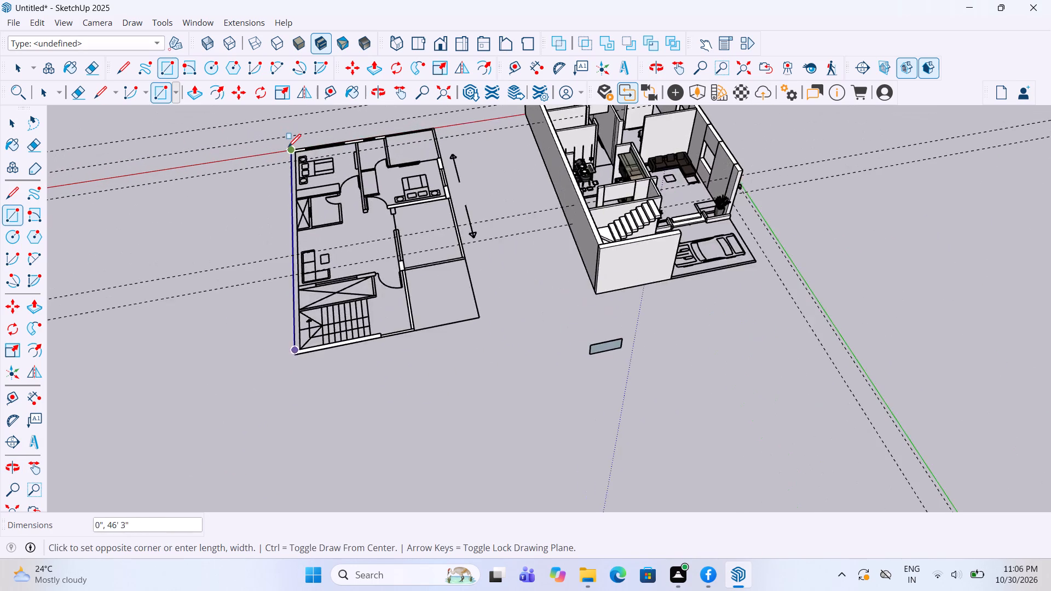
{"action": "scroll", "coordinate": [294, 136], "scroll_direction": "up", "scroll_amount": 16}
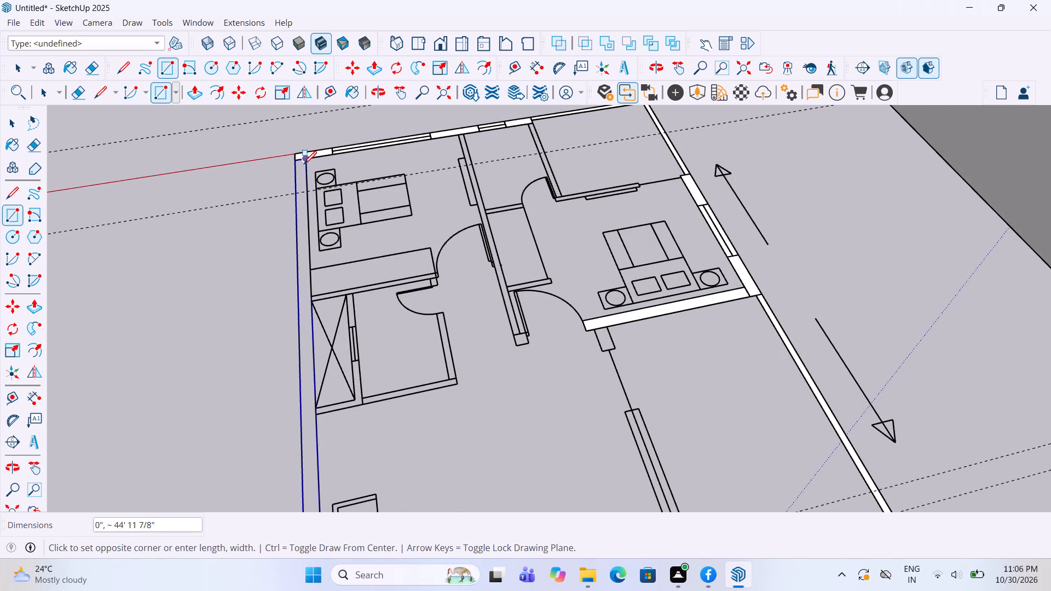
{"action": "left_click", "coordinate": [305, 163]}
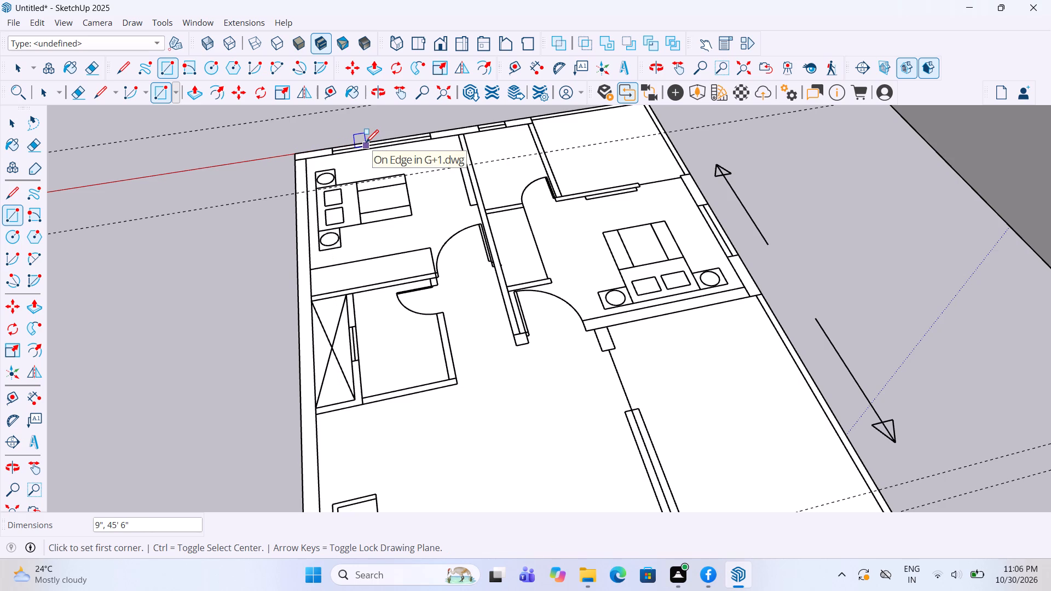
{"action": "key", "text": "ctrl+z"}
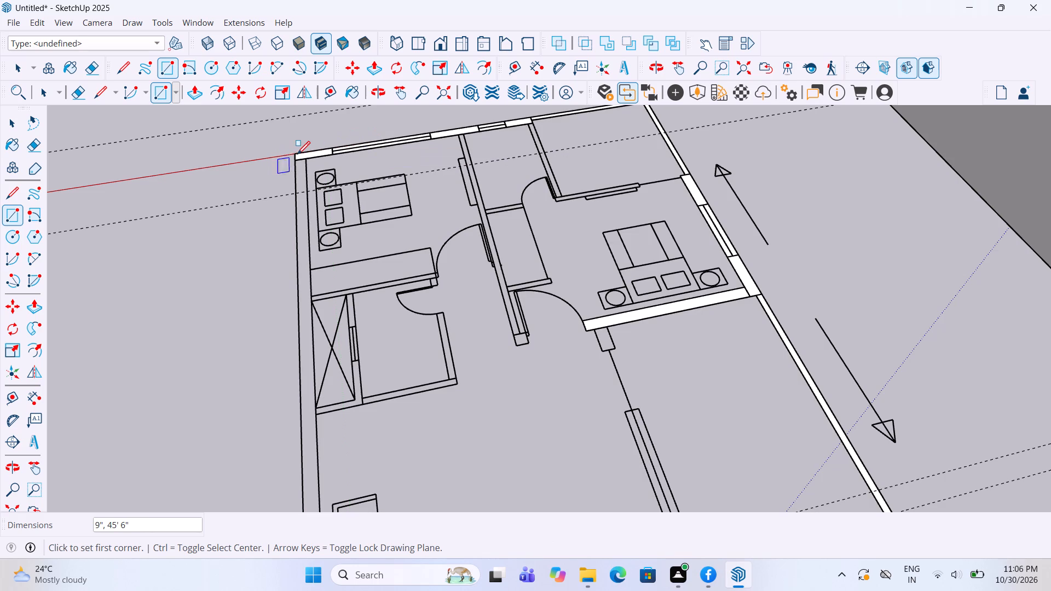
Draw a 45' 6" by 9" rectangle over the long outer wall from the first bedroom's corner to the staircase corner, and delete the face filling the interior.
{"action": "left_click", "coordinate": [297, 159]}
{"action": "scroll", "coordinate": [297, 159], "scroll_direction": "down", "scroll_amount": 11}
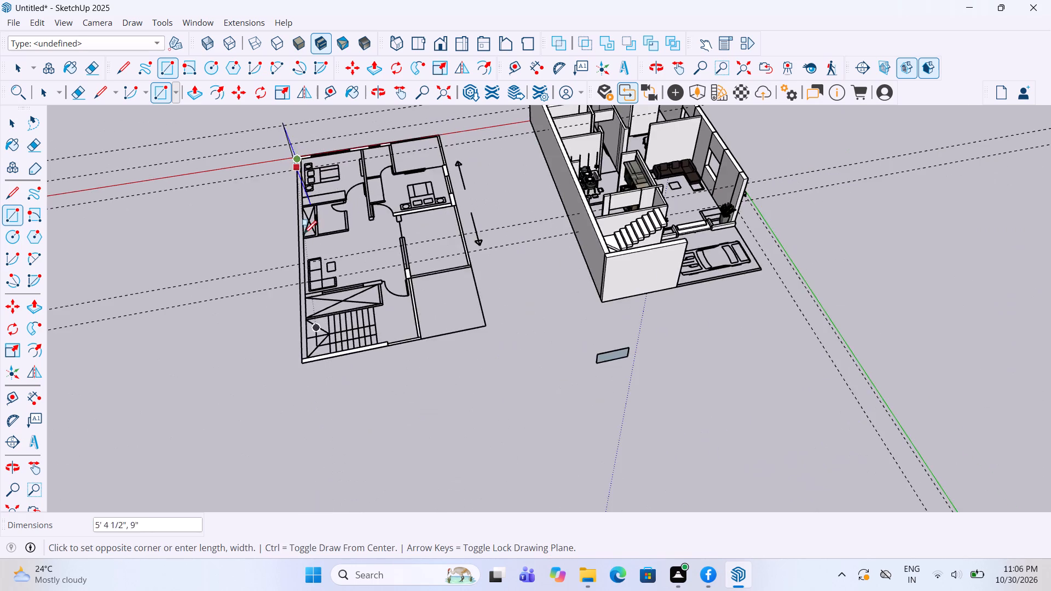
{"action": "scroll", "coordinate": [301, 289], "scroll_direction": "up", "scroll_amount": 4}
{"action": "scroll", "coordinate": [295, 376], "scroll_direction": "up", "scroll_amount": 14}
{"action": "scroll", "coordinate": [349, 358], "scroll_direction": "up", "scroll_amount": 3}
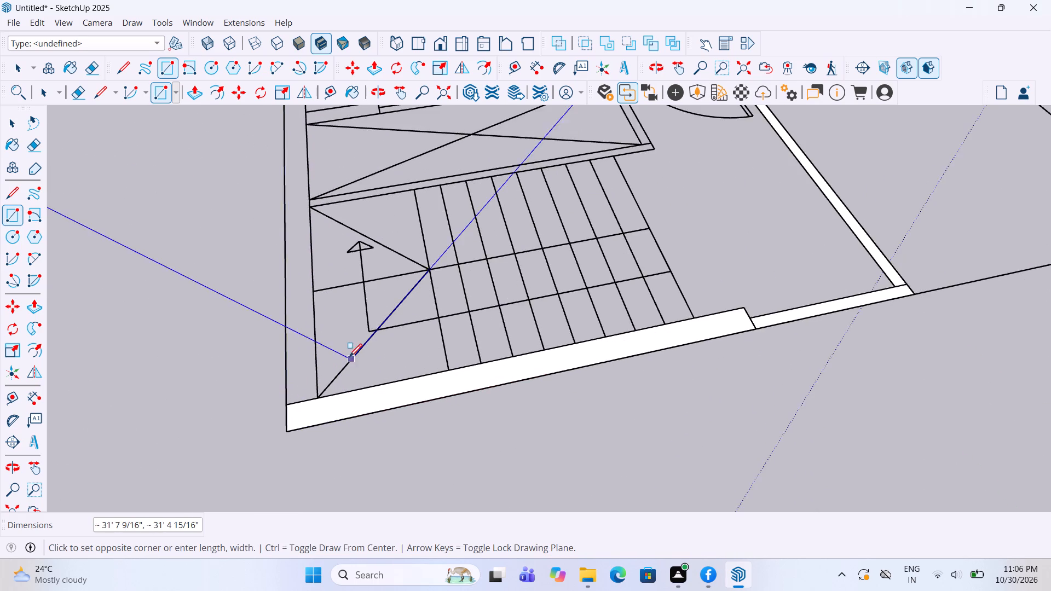
{"action": "scroll", "coordinate": [349, 358], "scroll_direction": "up", "scroll_amount": 2}
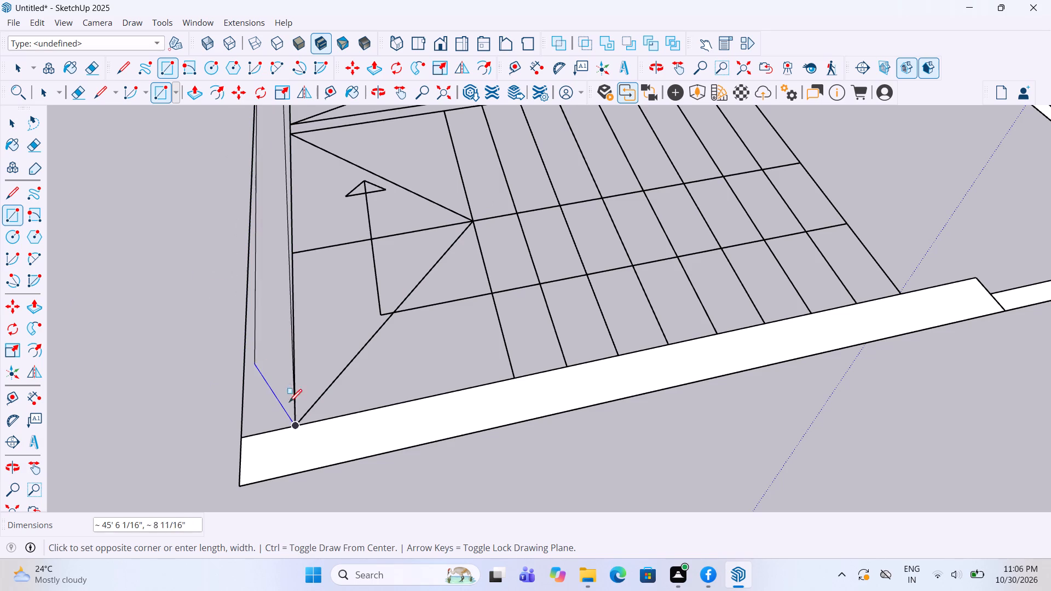
{"action": "left_click", "coordinate": [294, 428]}
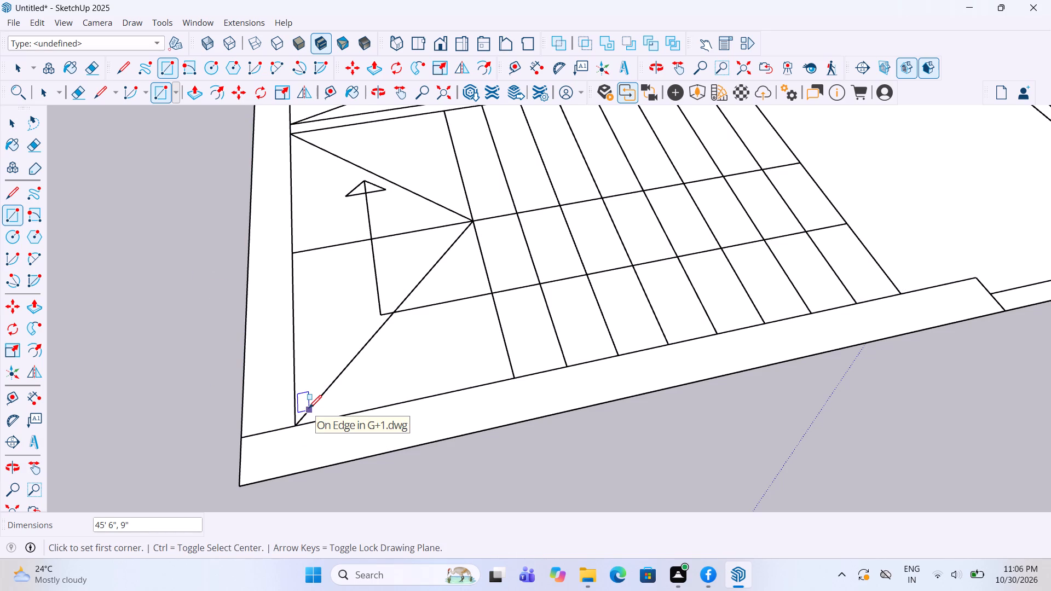
{"action": "key", "text": "space"}
{"action": "scroll", "coordinate": [309, 409], "scroll_direction": "down", "scroll_amount": 4}
{"action": "left_click", "coordinate": [365, 373]}
{"action": "key", "text": "Delete"}
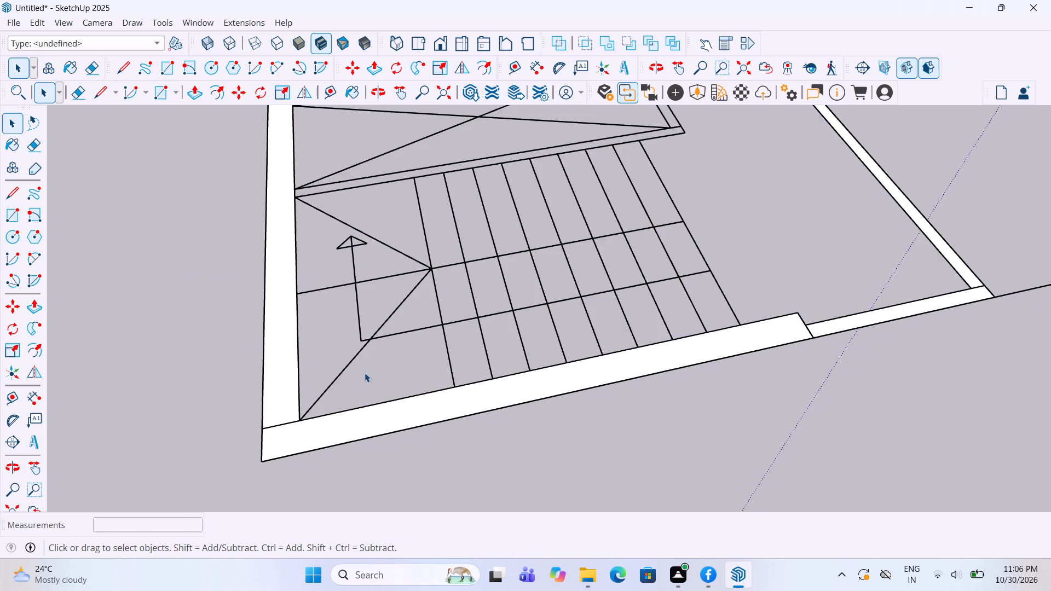
Draw a rectangle about 4 1/2" by 7' 5 5/8" over the thin wall behind the first bedroom's wardrobe, and delete the face filling the interior.
{"action": "scroll", "coordinate": [365, 373], "scroll_direction": "down", "scroll_amount": 6}
{"action": "middle_click_drag", "start_coordinate": [479, 352], "coordinate": [457, 339]}
{"action": "scroll", "coordinate": [435, 348], "scroll_direction": "down", "scroll_amount": 10}
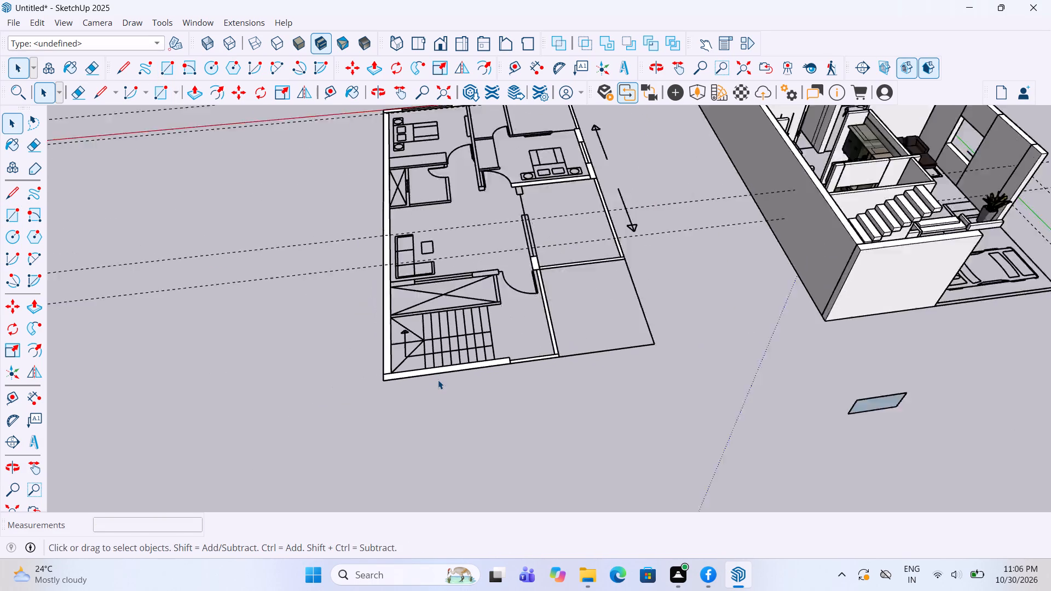
{"action": "scroll", "coordinate": [438, 380], "scroll_direction": "down", "scroll_amount": 7}
{"action": "scroll", "coordinate": [420, 241], "scroll_direction": "up", "scroll_amount": 10}
{"action": "scroll", "coordinate": [407, 287], "scroll_direction": "up", "scroll_amount": 8}
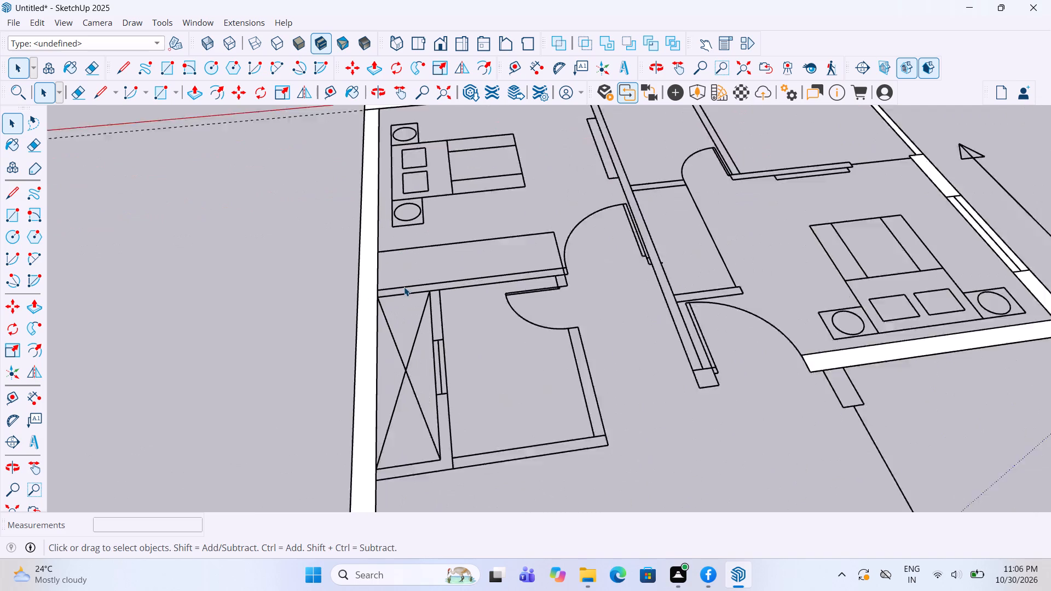
{"action": "scroll", "coordinate": [404, 287], "scroll_direction": "up", "scroll_amount": 2}
{"action": "left_click", "coordinate": [20, 213]}
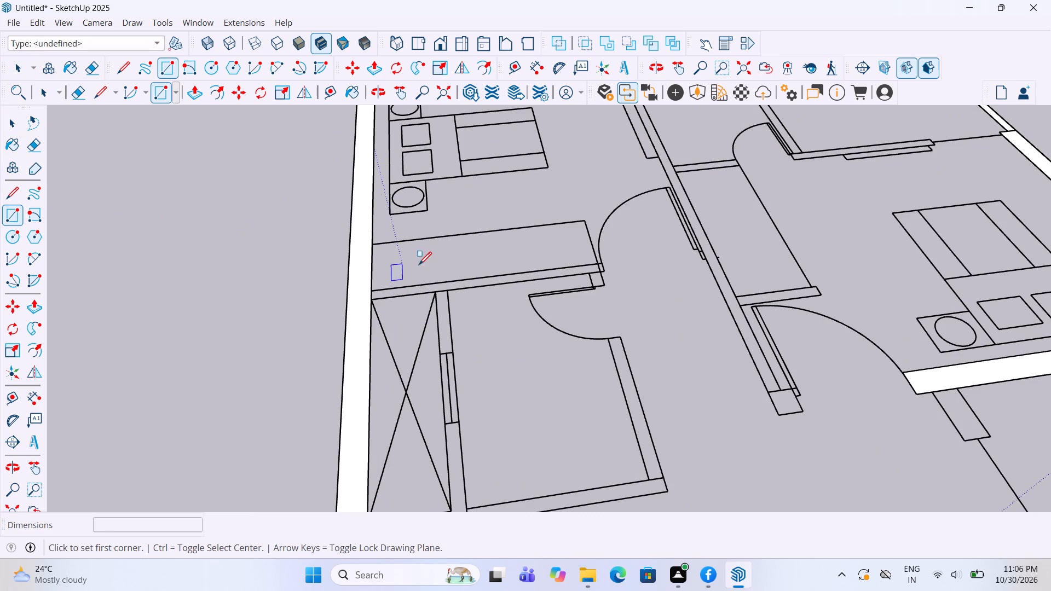
{"action": "scroll", "coordinate": [408, 304], "scroll_direction": "up", "scroll_amount": 2}
{"action": "left_click", "coordinate": [362, 297]}
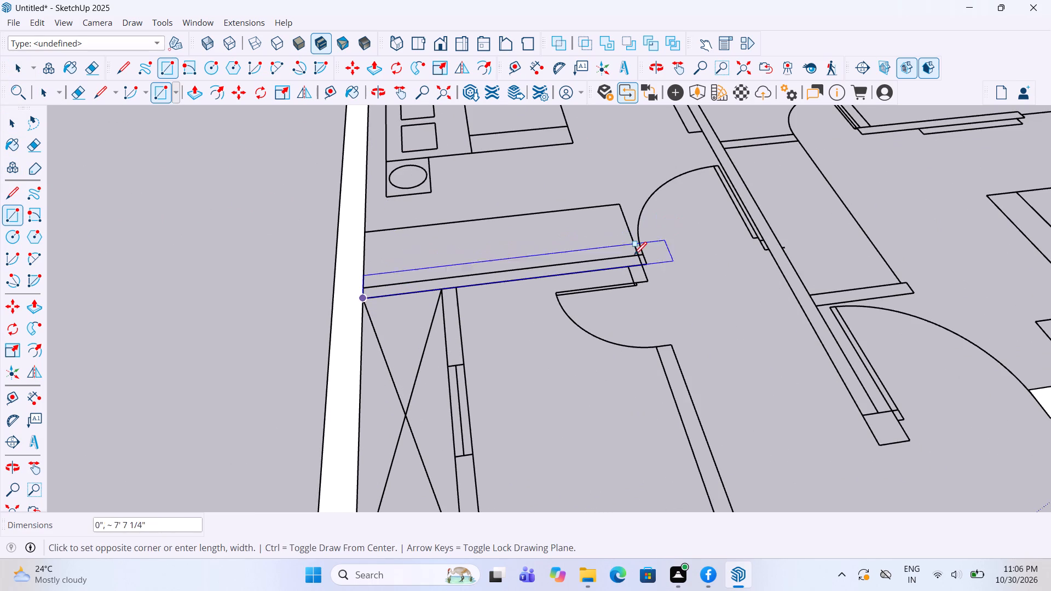
{"action": "left_click", "coordinate": [645, 256]}
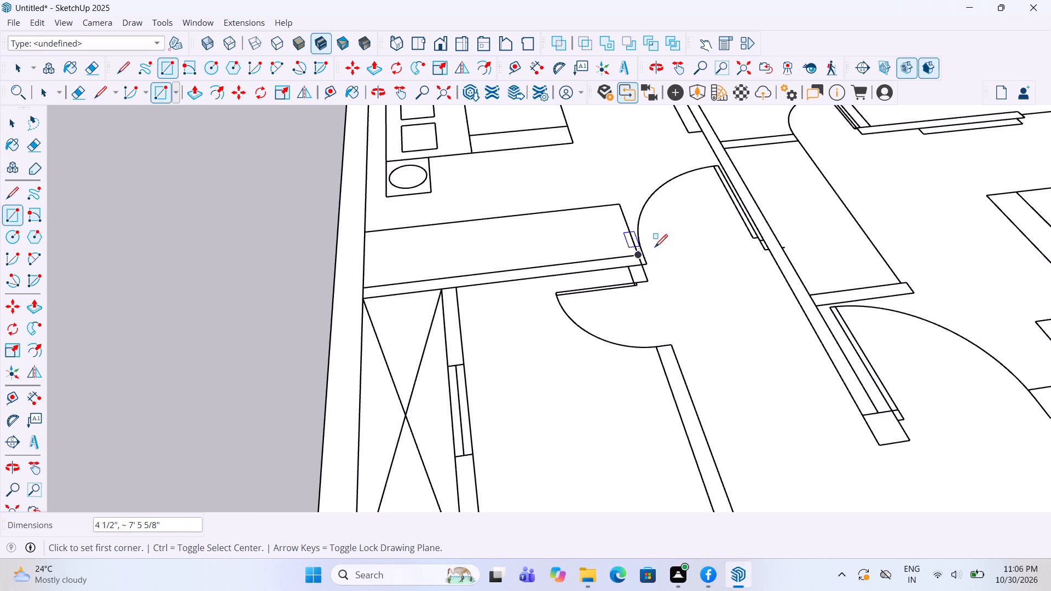
{"action": "key", "text": "space"}
{"action": "left_click", "coordinate": [713, 259]}
{"action": "key", "text": "Delete"}
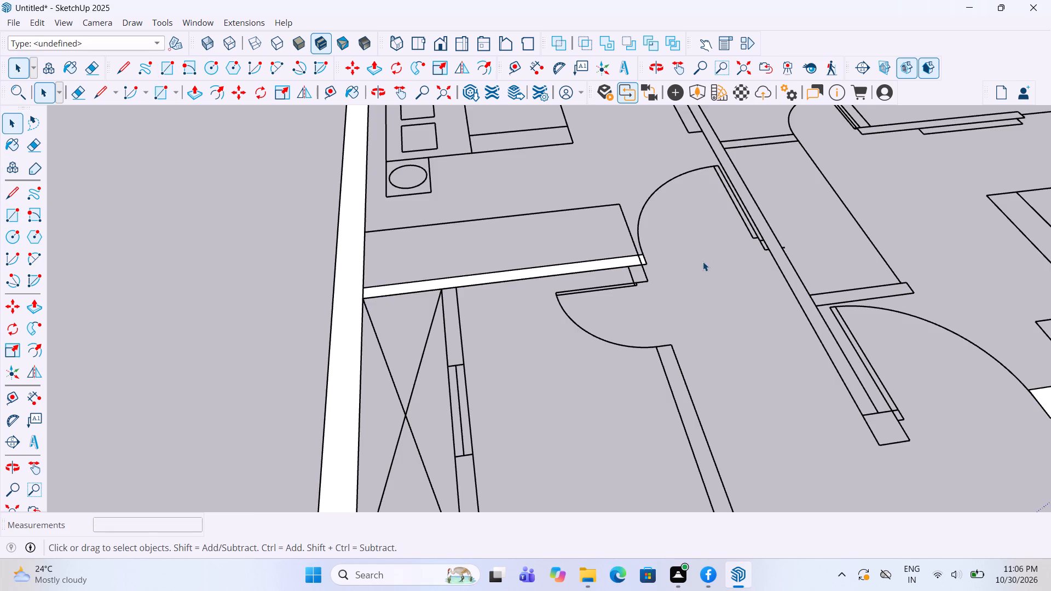
Draw a 2' 4 1/2" by 4 1/2" rectangle over the short wall closing the crossed shaft, and delete the face filling the interior.
{"action": "middle_click_drag", "start_coordinate": [660, 256], "coordinate": [643, 246]}
{"action": "scroll", "coordinate": [570, 298], "scroll_direction": "down", "scroll_amount": 6}
{"action": "scroll", "coordinate": [558, 372], "scroll_direction": "up", "scroll_amount": 3}
{"action": "scroll", "coordinate": [531, 385], "scroll_direction": "down", "scroll_amount": 3}
{"action": "middle_click_drag", "start_coordinate": [498, 434], "coordinate": [480, 424]}
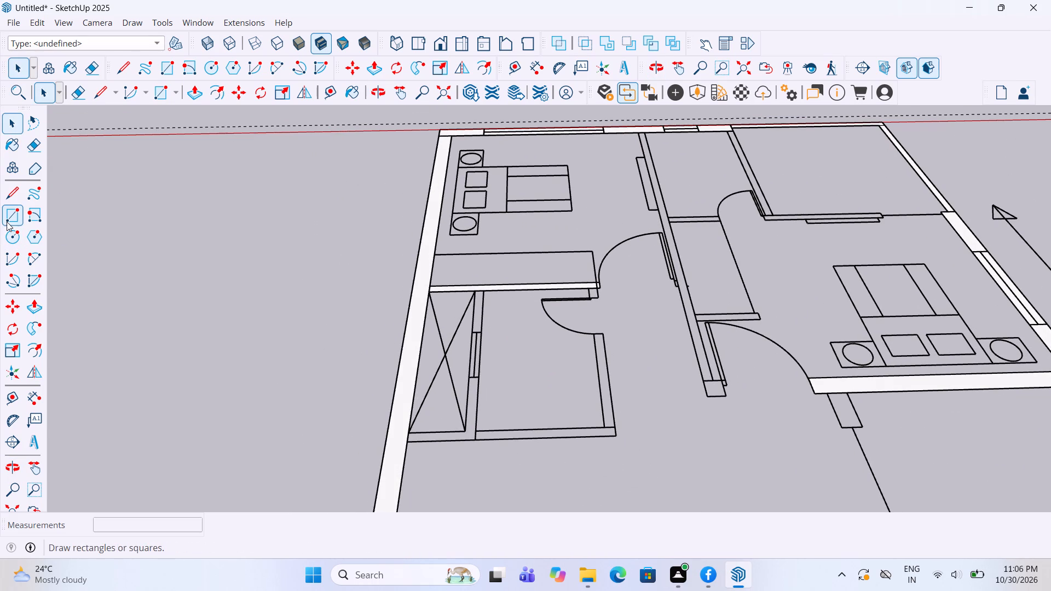
{"action": "left_click", "coordinate": [7, 222]}
{"action": "scroll", "coordinate": [431, 459], "scroll_direction": "up", "scroll_amount": 4}
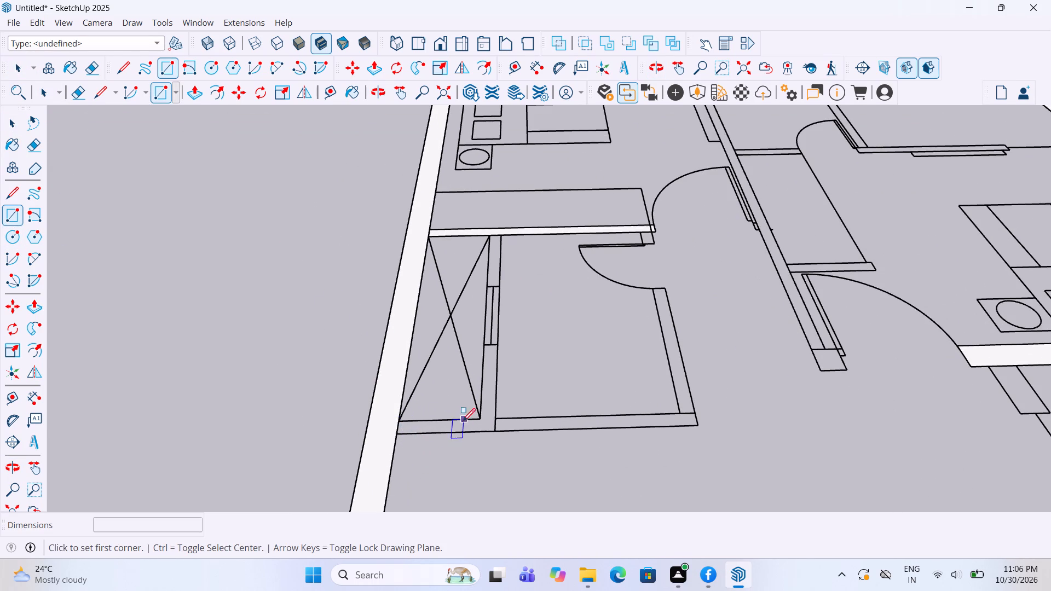
{"action": "left_click", "coordinate": [399, 418]}
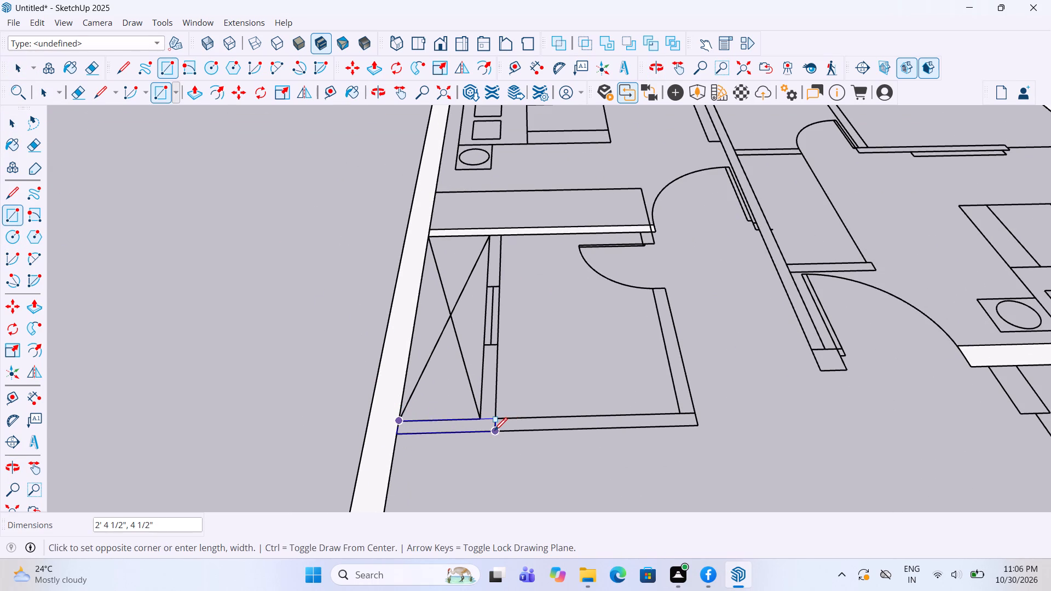
{"action": "left_click", "coordinate": [494, 432]}
{"action": "key", "text": "space"}
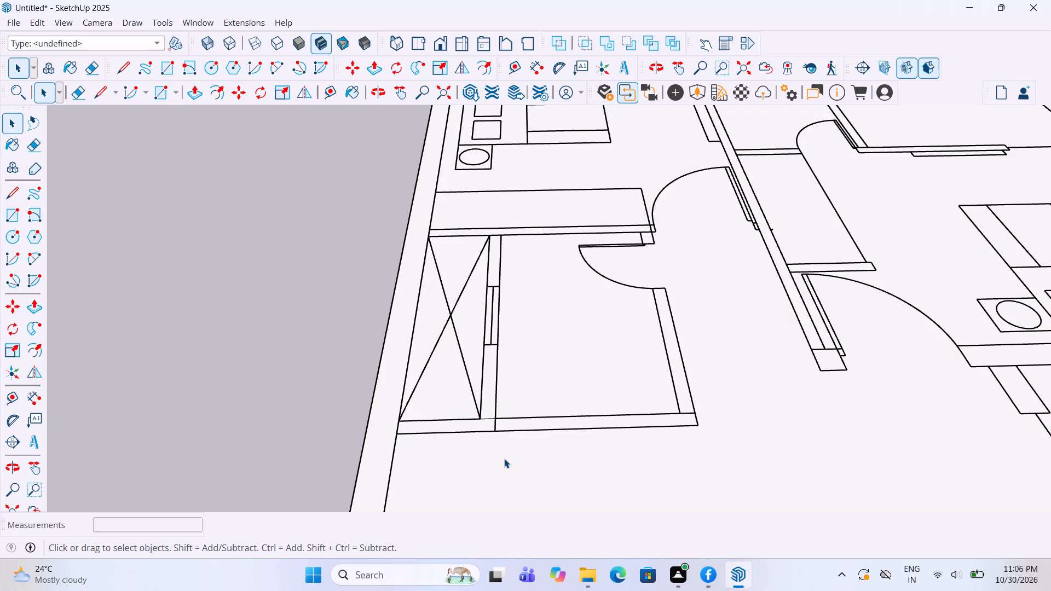
{"action": "left_click", "coordinate": [504, 462]}
{"action": "key", "text": "Delete"}
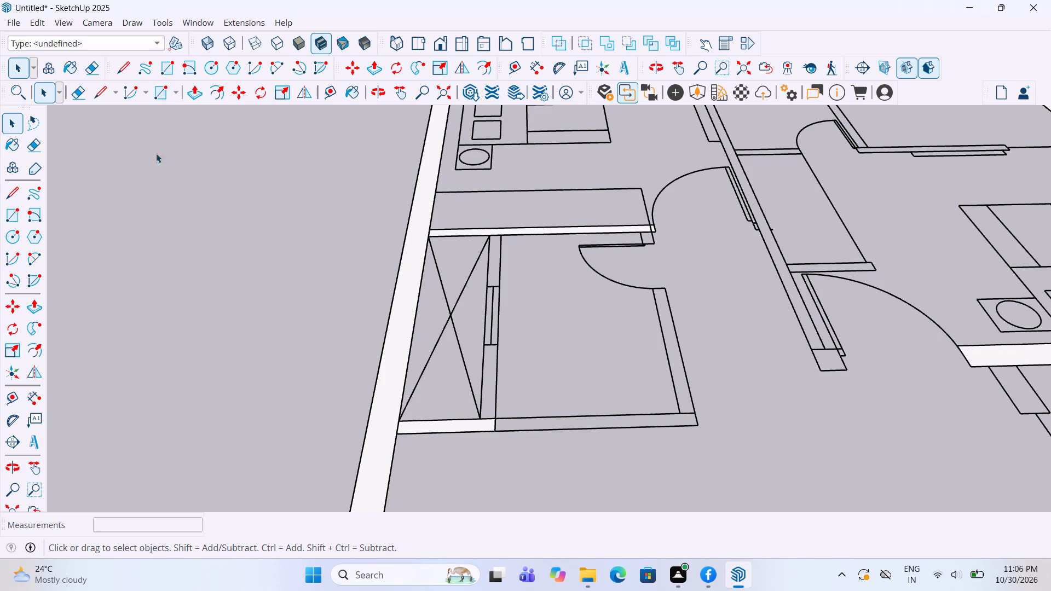
Trace the thin wall between the crossed shaft and the bathroom with three rectangles: a wall section on each side of the window and the window itself.
{"action": "left_click", "coordinate": [5, 217]}
{"action": "scroll", "coordinate": [472, 339], "scroll_direction": "up", "scroll_amount": 3}
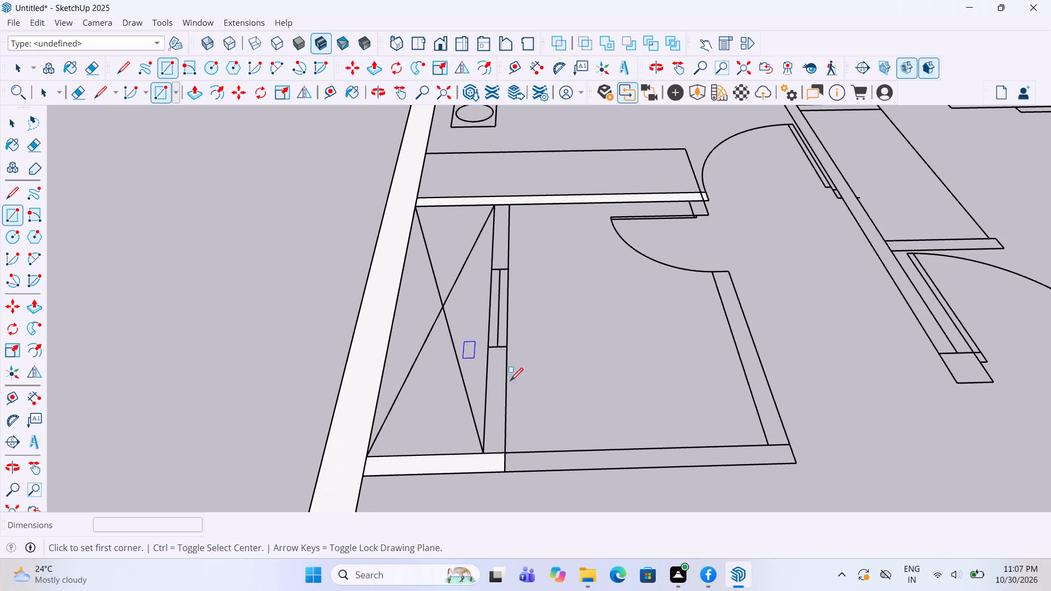
{"action": "left_click", "coordinate": [484, 453]}
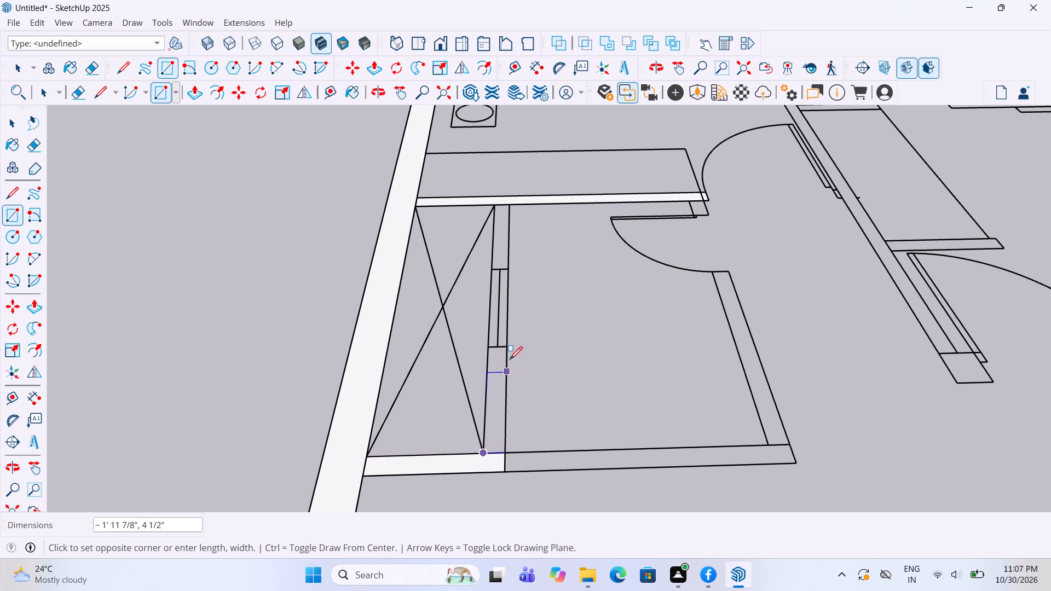
{"action": "left_click", "coordinate": [504, 347]}
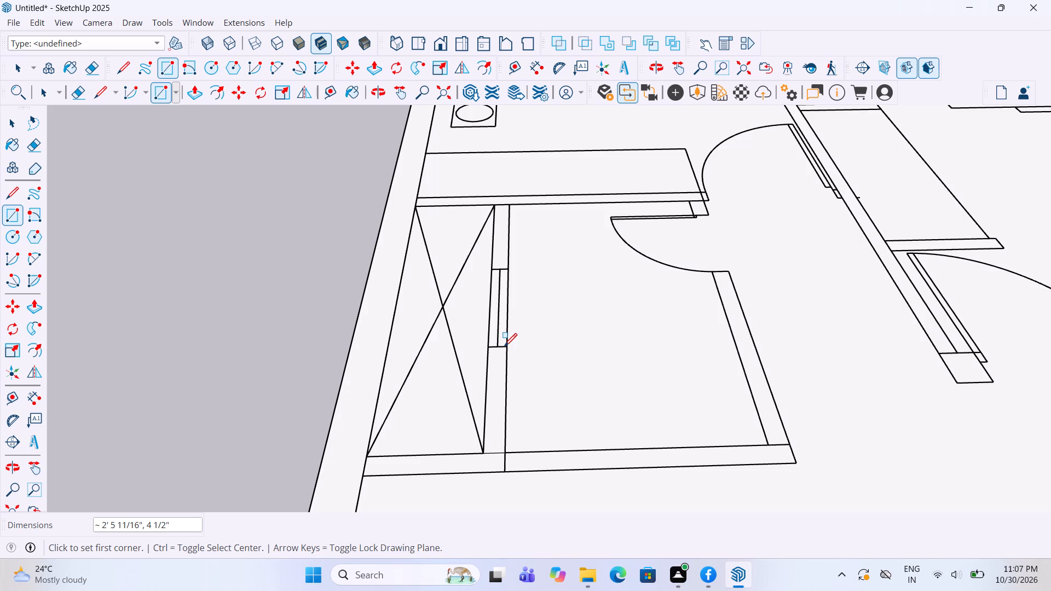
{"action": "left_click", "coordinate": [487, 351]}
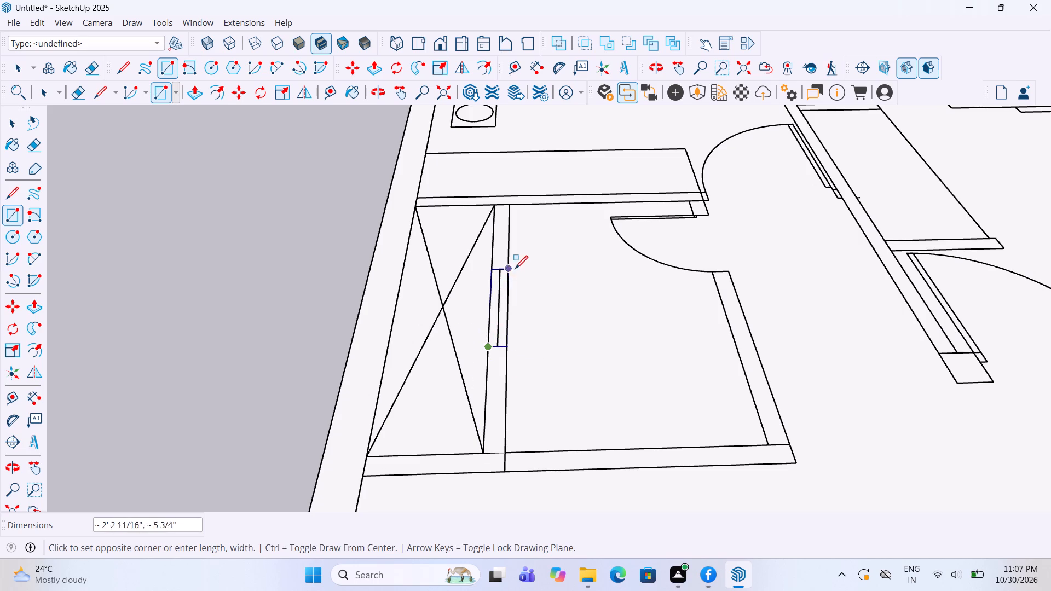
{"action": "left_click", "coordinate": [511, 266]}
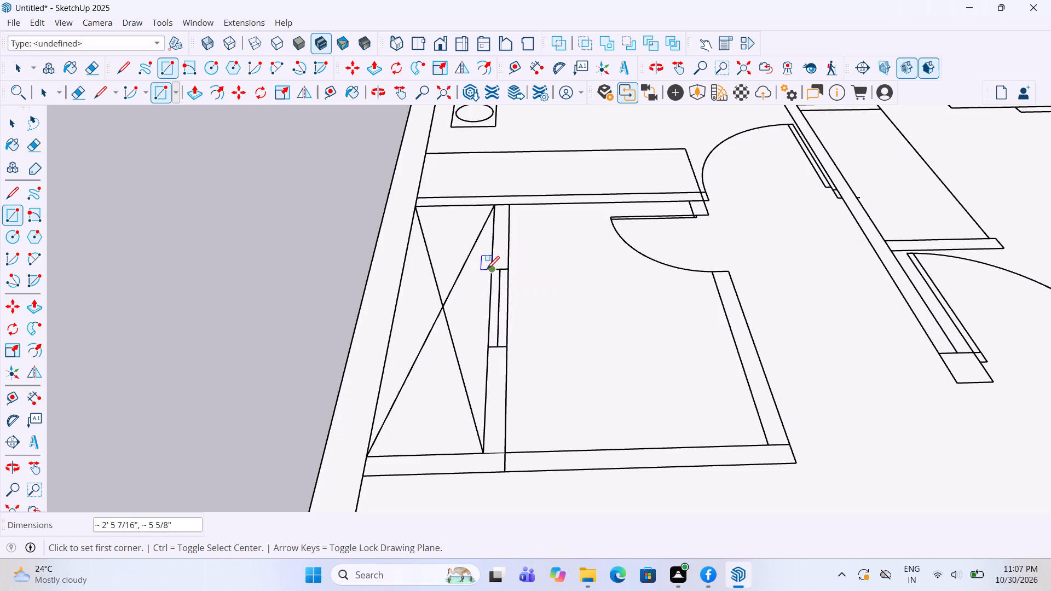
{"action": "left_click", "coordinate": [491, 273]}
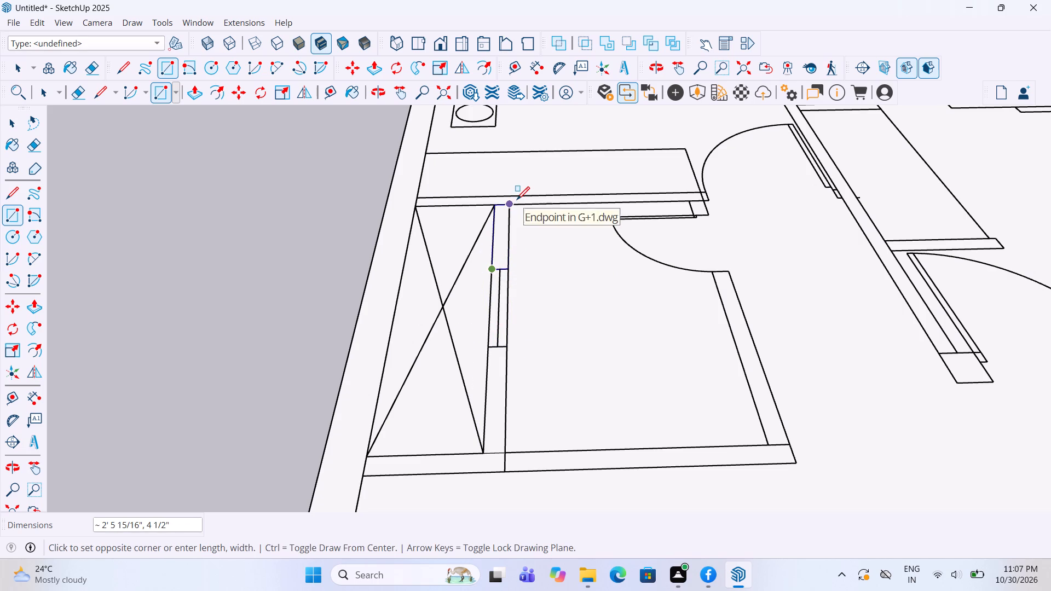
{"action": "left_click", "coordinate": [517, 201]}
Delete the face filling the floor plan's interior and the face filling the crossed shaft.
{"action": "key", "text": "space"}
{"action": "left_click", "coordinate": [570, 309]}
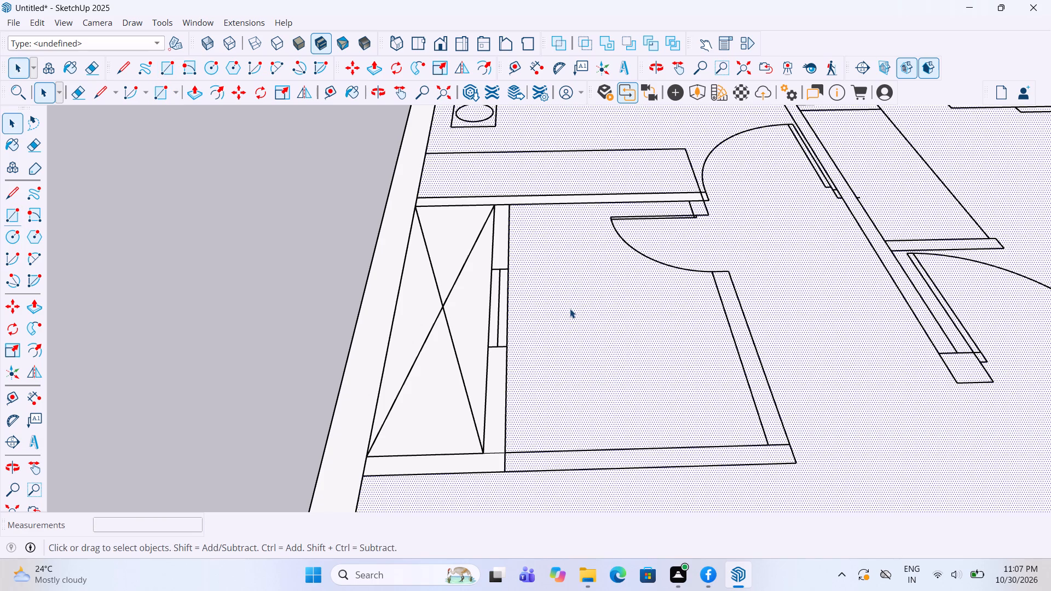
{"action": "key", "text": "Delete"}
{"action": "scroll", "coordinate": [501, 324], "scroll_direction": "down", "scroll_amount": 5}
{"action": "left_click", "coordinate": [483, 315]}
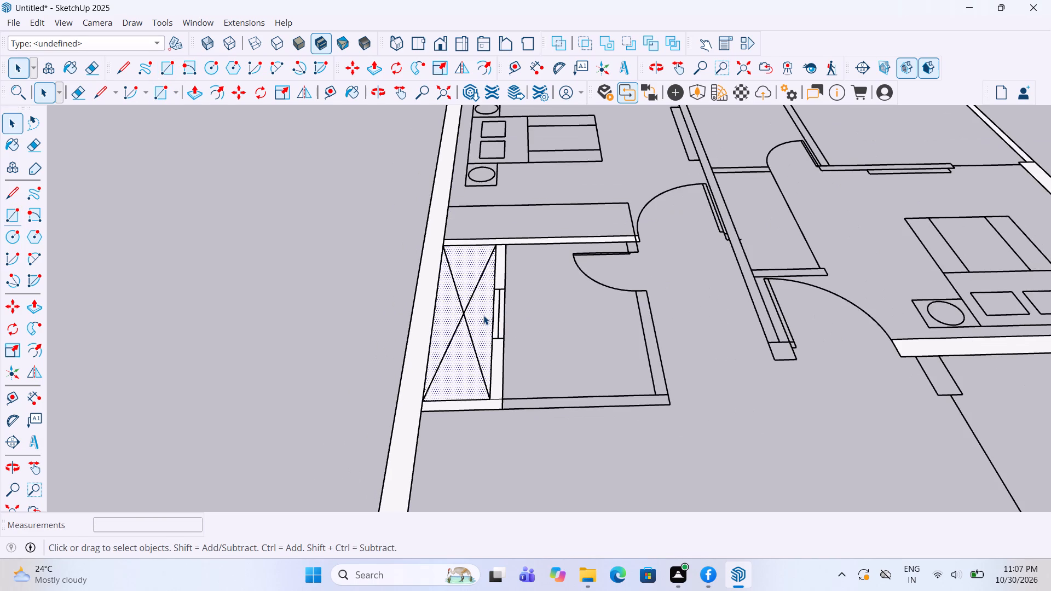
{"action": "key", "text": "Delete"}
Trace the bathroom's two remaining walls with rectangles of 4' 11 1/2" by 4 1/2" and about 4' 7 1/8" by 4 1/2", and delete the interior face.
{"action": "middle_click_drag", "start_coordinate": [511, 302], "coordinate": [493, 331]}
{"action": "scroll", "coordinate": [582, 229], "scroll_direction": "up", "scroll_amount": 2}
{"action": "scroll", "coordinate": [563, 247], "scroll_direction": "down", "scroll_amount": 4}
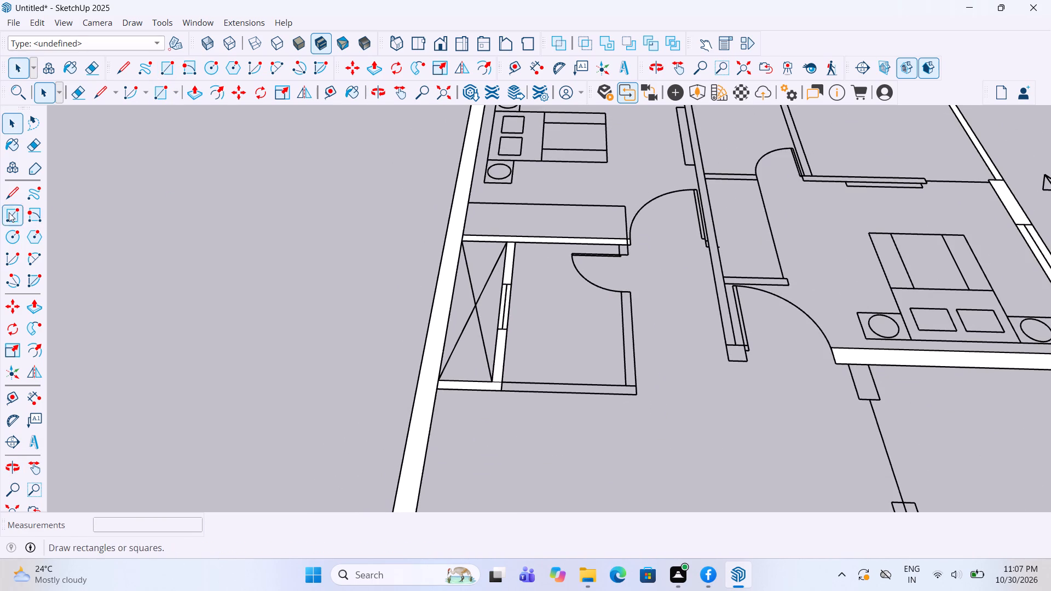
{"action": "left_click", "coordinate": [0, 215]}
{"action": "left_click", "coordinate": [10, 219]}
{"action": "scroll", "coordinate": [522, 370], "scroll_direction": "up", "scroll_amount": 4}
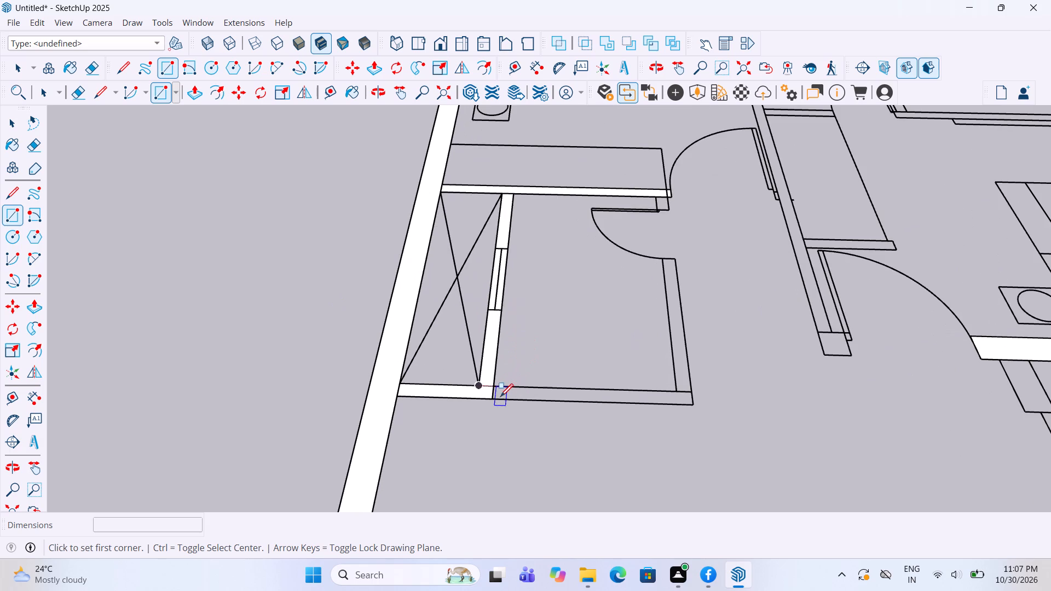
{"action": "left_click", "coordinate": [496, 401]}
{"action": "scroll", "coordinate": [727, 383], "scroll_direction": "up", "scroll_amount": 4}
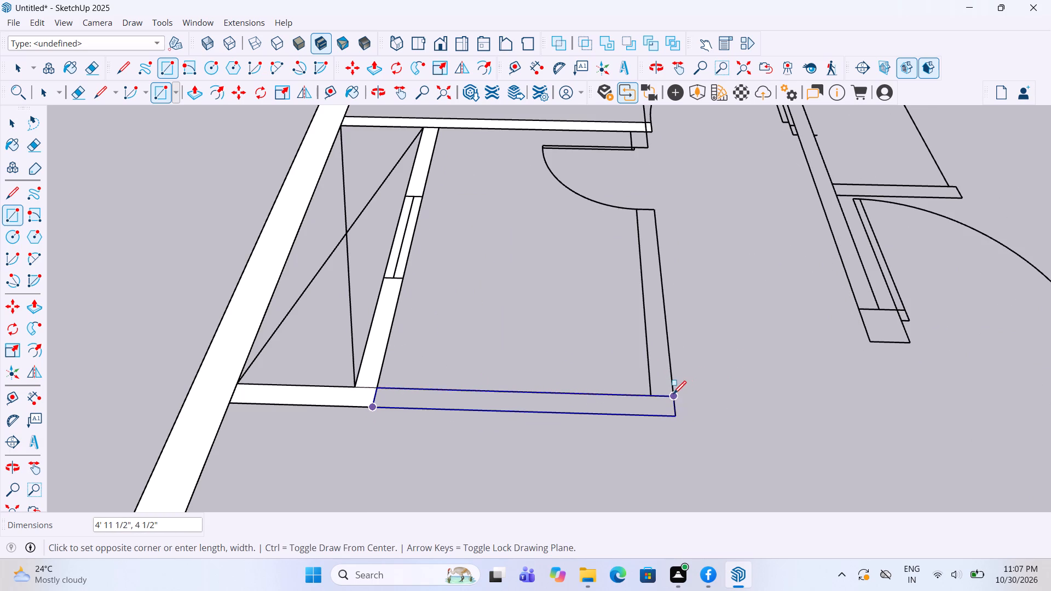
{"action": "left_click", "coordinate": [673, 395]}
{"action": "left_click", "coordinate": [653, 392]}
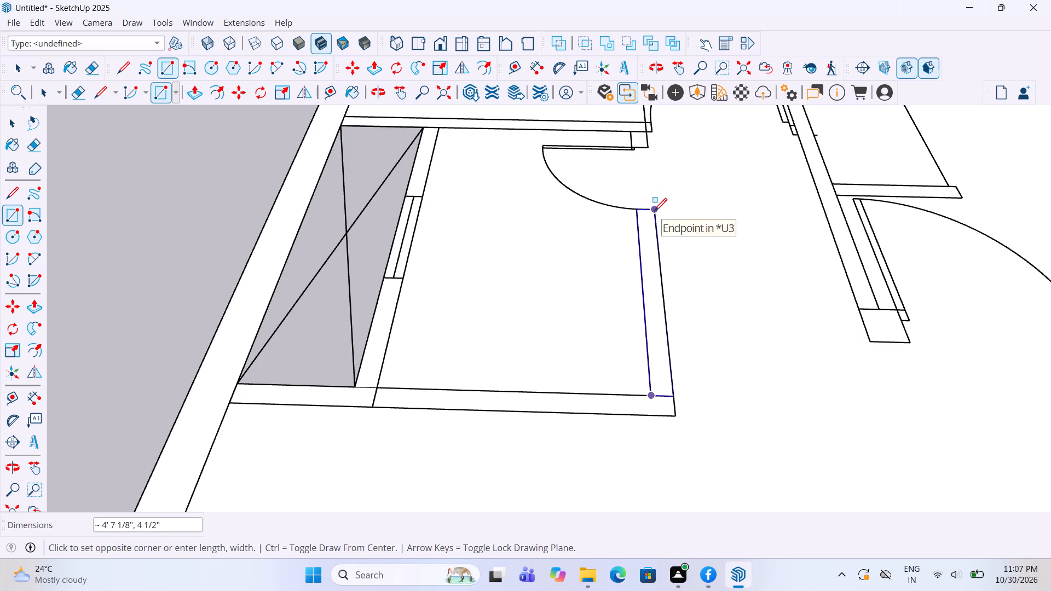
{"action": "left_click", "coordinate": [654, 212]}
{"action": "scroll", "coordinate": [462, 354], "scroll_direction": "down", "scroll_amount": 18}
{"action": "scroll", "coordinate": [503, 353], "scroll_direction": "up", "scroll_amount": 3}
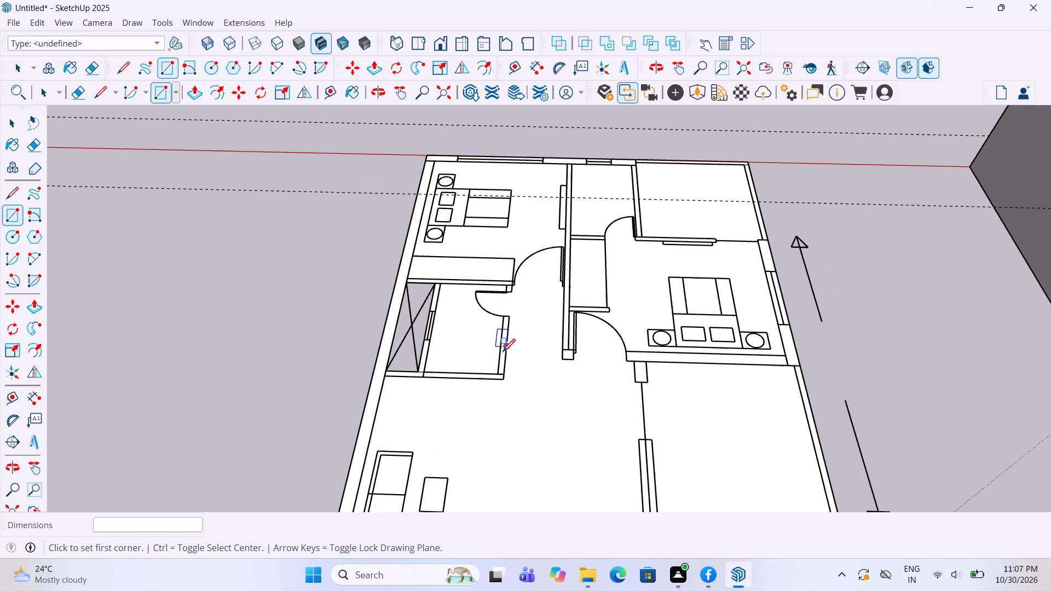
{"action": "key", "text": "space"}
{"action": "left_click", "coordinate": [522, 392]}
{"action": "key", "text": "Delete"}
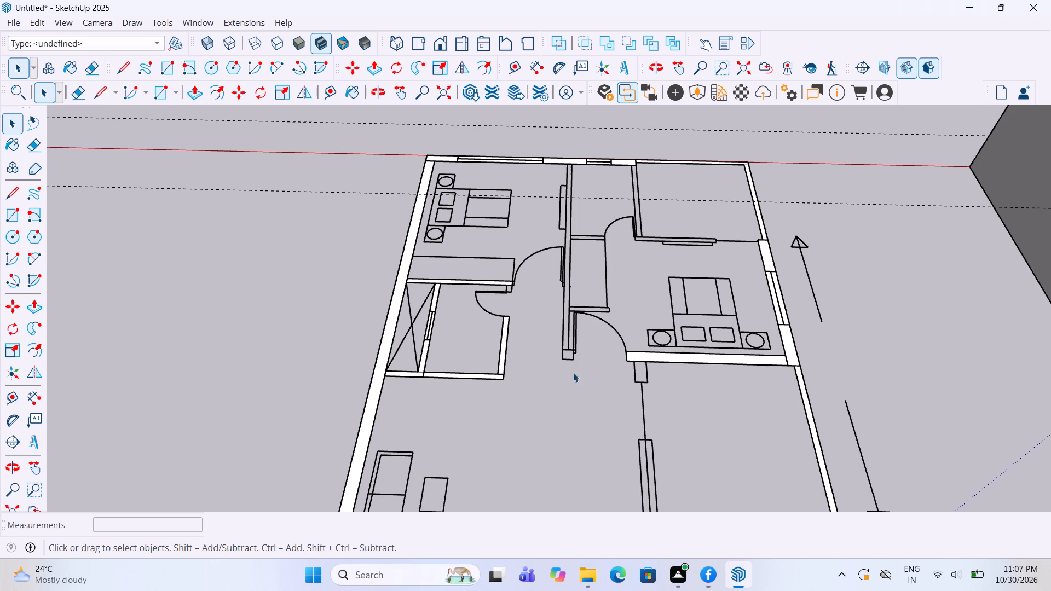
Draw an 18' 8 1/2" by 4 1/2" rectangle over the wall between the bedrooms and one about 9" by 8 7/16" at its end; delete the interior face.
{"action": "scroll", "coordinate": [580, 149], "scroll_direction": "up", "scroll_amount": 4}
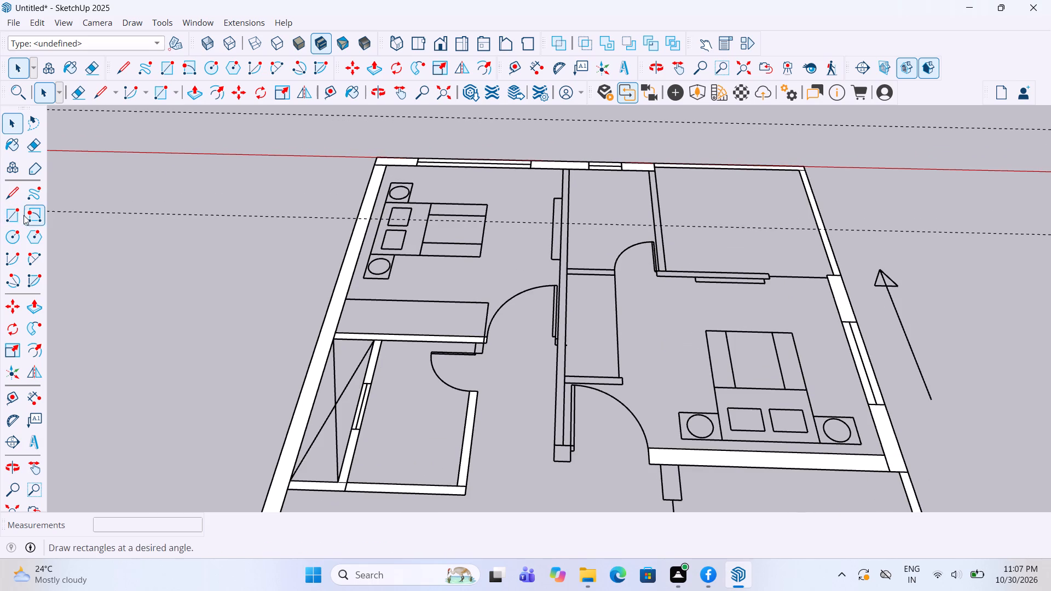
{"action": "left_click", "coordinate": [14, 214]}
{"action": "scroll", "coordinate": [590, 149], "scroll_direction": "up", "scroll_amount": 9}
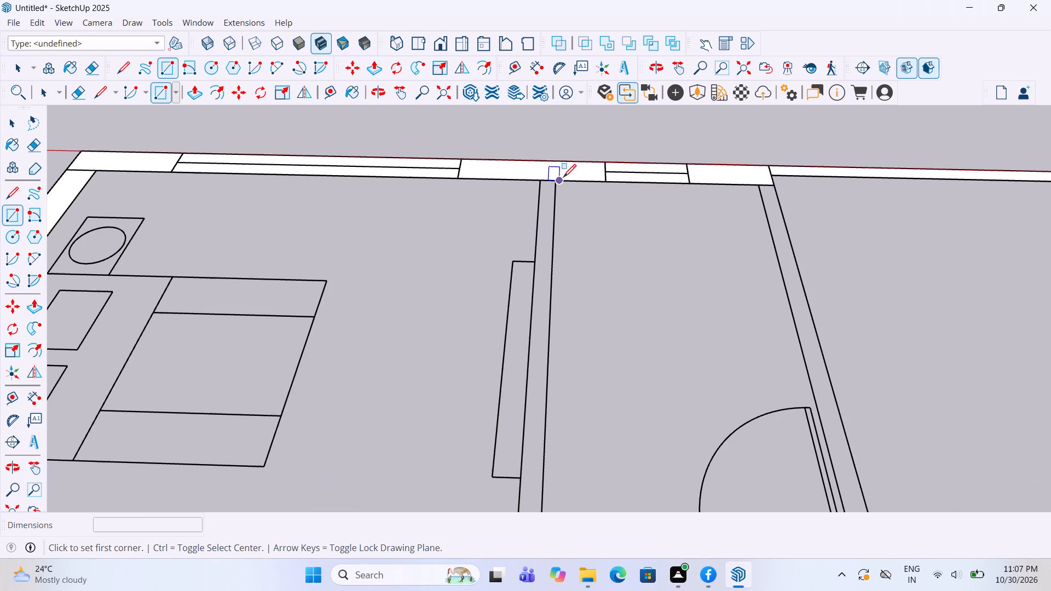
{"action": "left_click", "coordinate": [540, 179]}
{"action": "scroll", "coordinate": [579, 136], "scroll_direction": "down", "scroll_amount": 6}
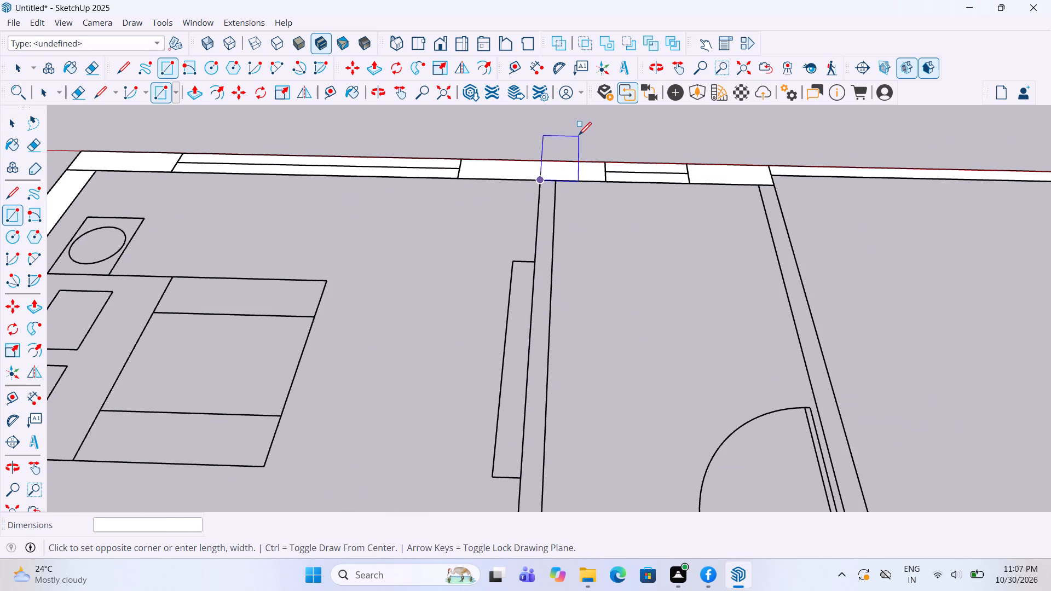
{"action": "scroll", "coordinate": [579, 136], "scroll_direction": "down", "scroll_amount": 5}
{"action": "scroll", "coordinate": [559, 424], "scroll_direction": "up", "scroll_amount": 3}
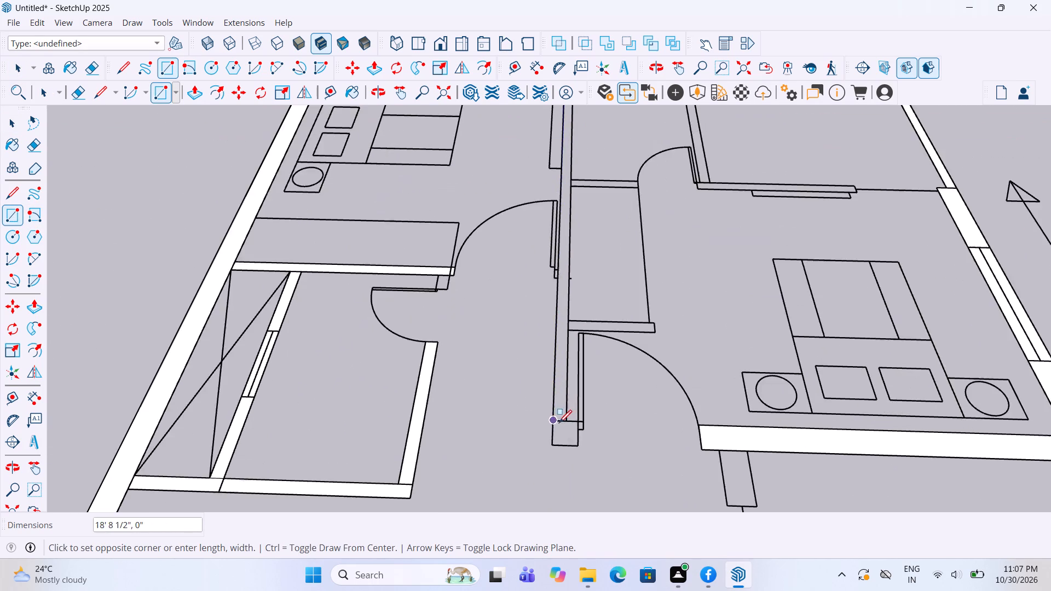
{"action": "scroll", "coordinate": [559, 424], "scroll_direction": "up", "scroll_amount": 6}
{"action": "left_click", "coordinate": [573, 418]}
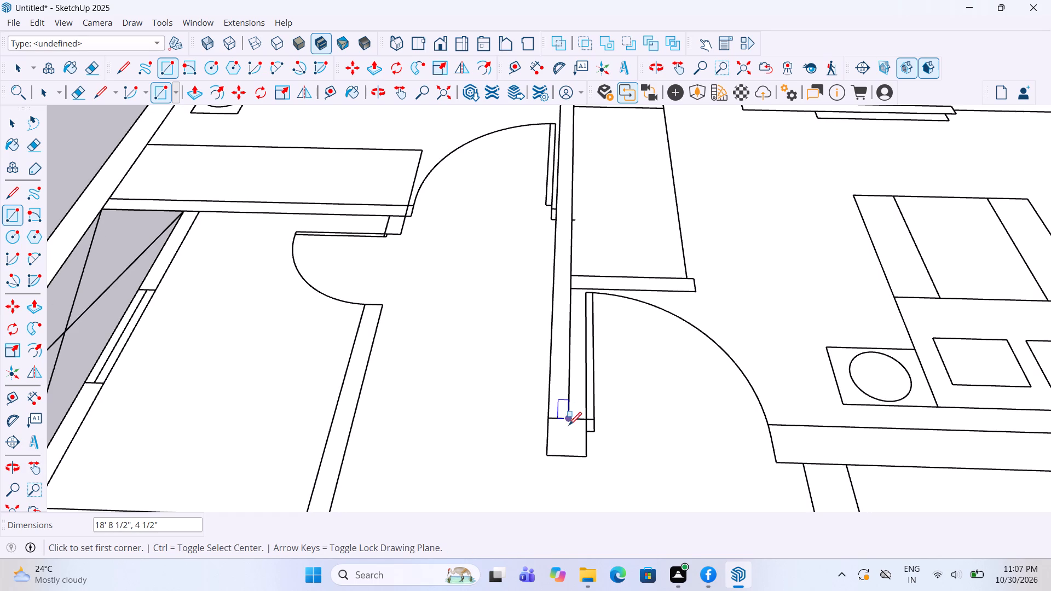
{"action": "left_click", "coordinate": [546, 456]}
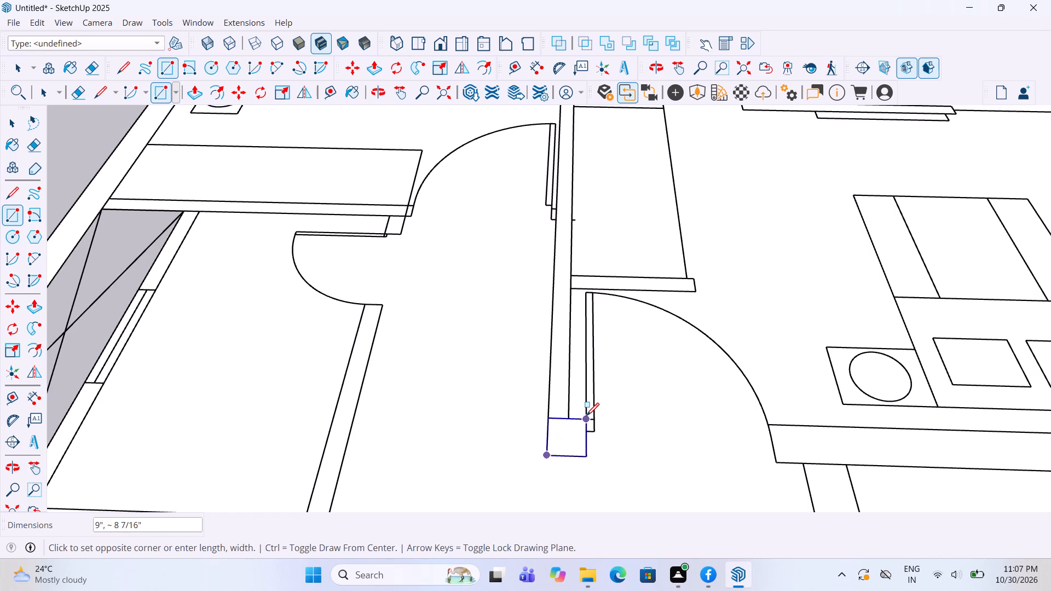
{"action": "left_click", "coordinate": [586, 417]}
{"action": "key", "text": "space"}
{"action": "left_click", "coordinate": [517, 432]}
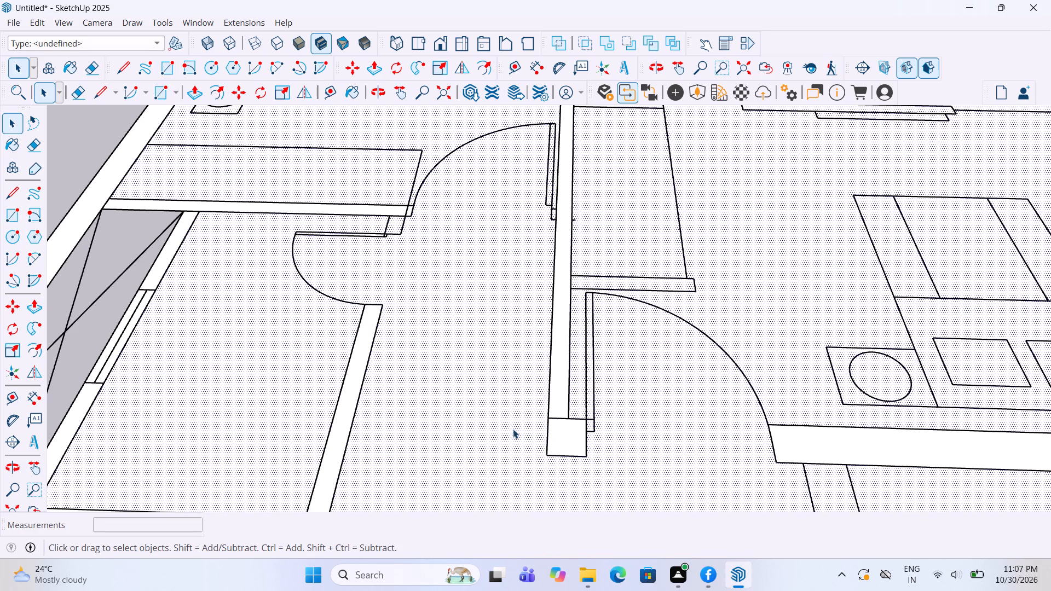
{"action": "key", "text": "Delete"}
Draw a rectangle about 2' 6 3/8" by 4 1/2" over the short wall beside the second bedroom's inner door.
{"action": "scroll", "coordinate": [426, 353], "scroll_direction": "down", "scroll_amount": 17}
{"action": "scroll", "coordinate": [569, 188], "scroll_direction": "up", "scroll_amount": 8}
{"action": "left_click", "coordinate": [13, 222]}
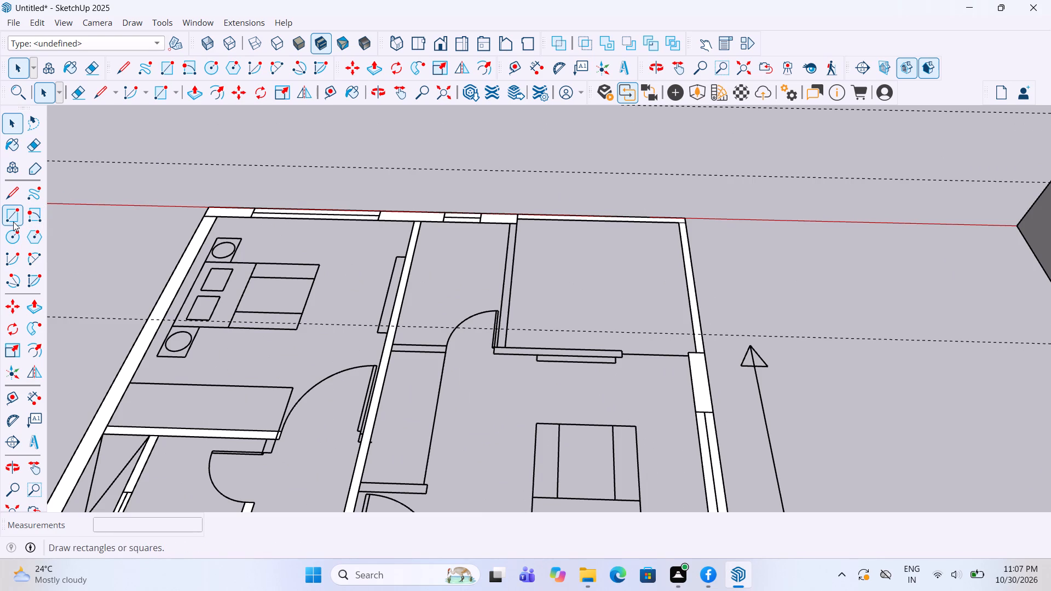
{"action": "scroll", "coordinate": [431, 354], "scroll_direction": "up", "scroll_amount": 5}
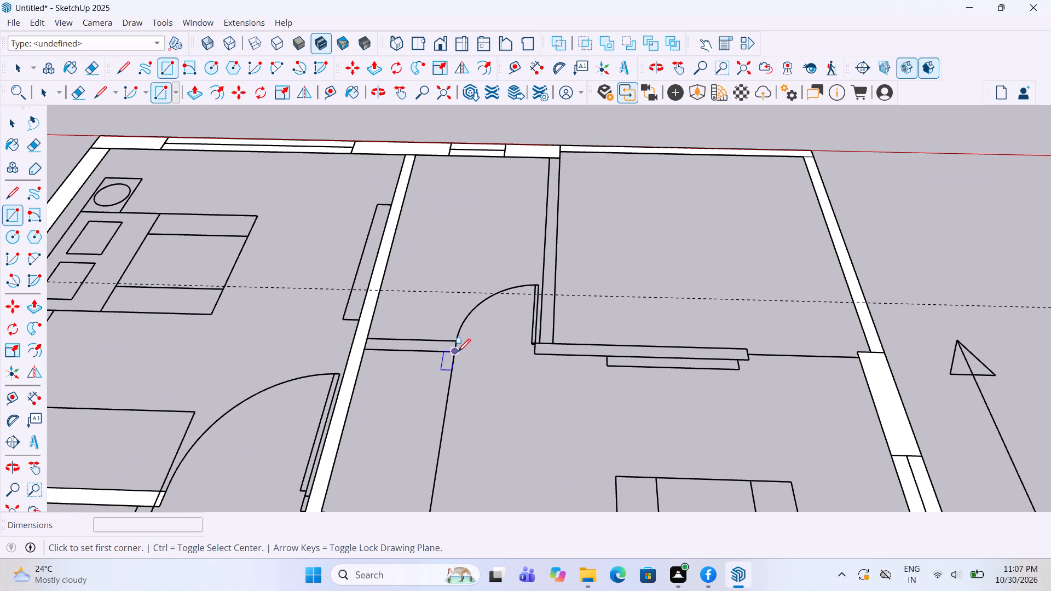
{"action": "left_click", "coordinate": [456, 351]}
{"action": "left_click", "coordinate": [367, 335]}
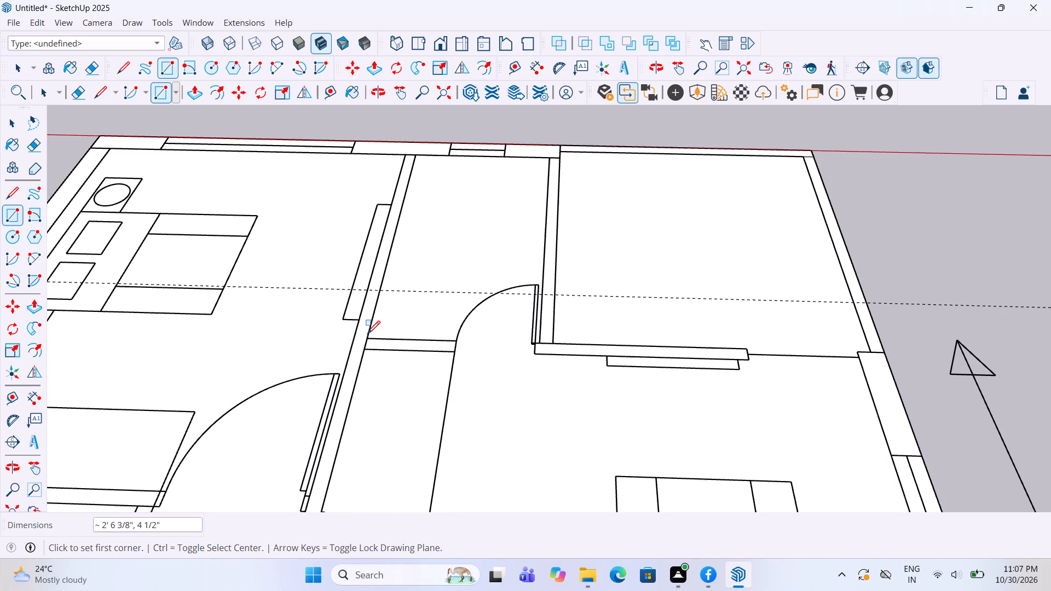
Trace the corner room's two inner walls with 8' 4" by 4 1/2" and about 5' 10 7/8" by 4 1/2" rectangles, and delete the interior face.
{"action": "left_click", "coordinate": [550, 162]}
{"action": "left_click", "coordinate": [554, 345]}
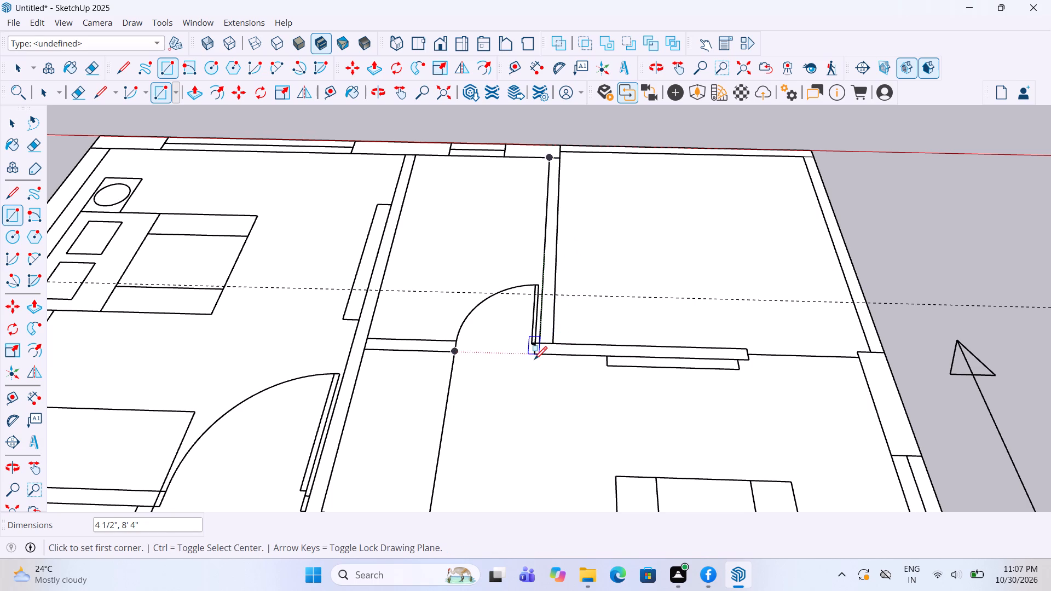
{"action": "left_click", "coordinate": [534, 358]}
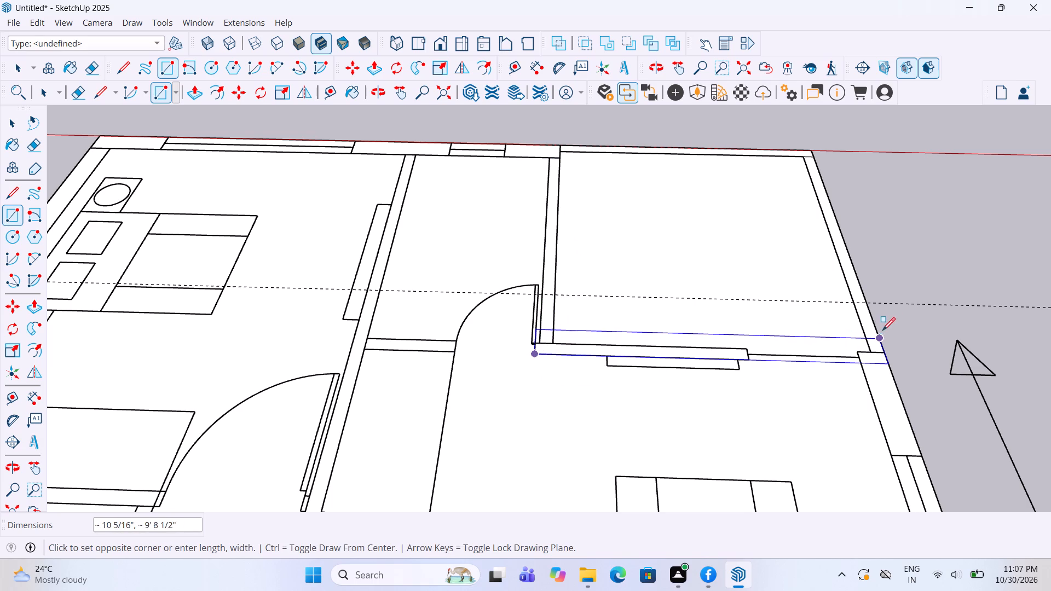
{"action": "double_click", "coordinate": [746, 351]}
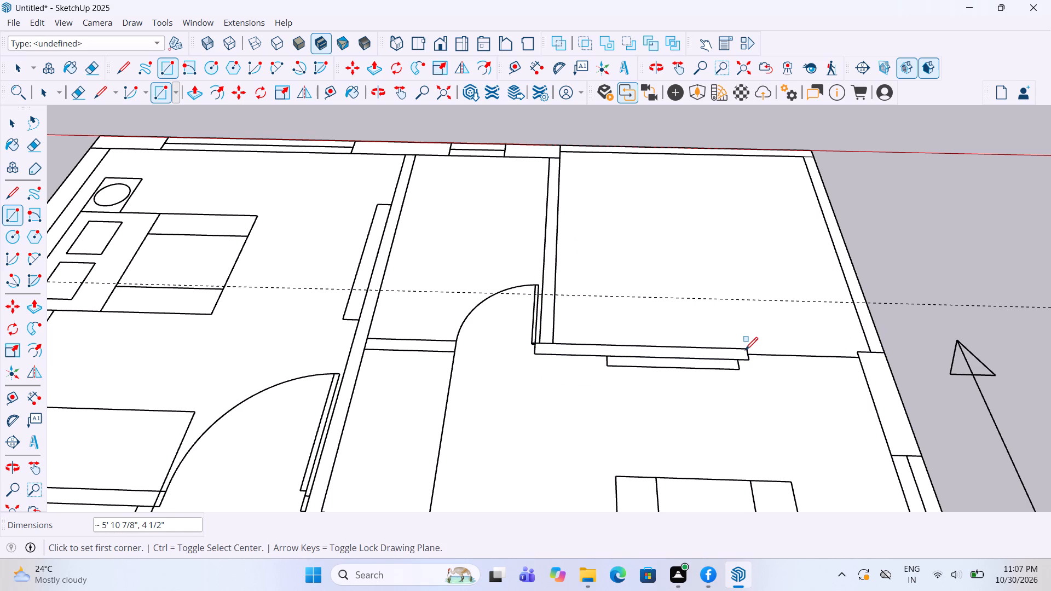
{"action": "key", "text": "space"}
{"action": "left_click", "coordinate": [678, 284]}
{"action": "key", "text": "Delete"}
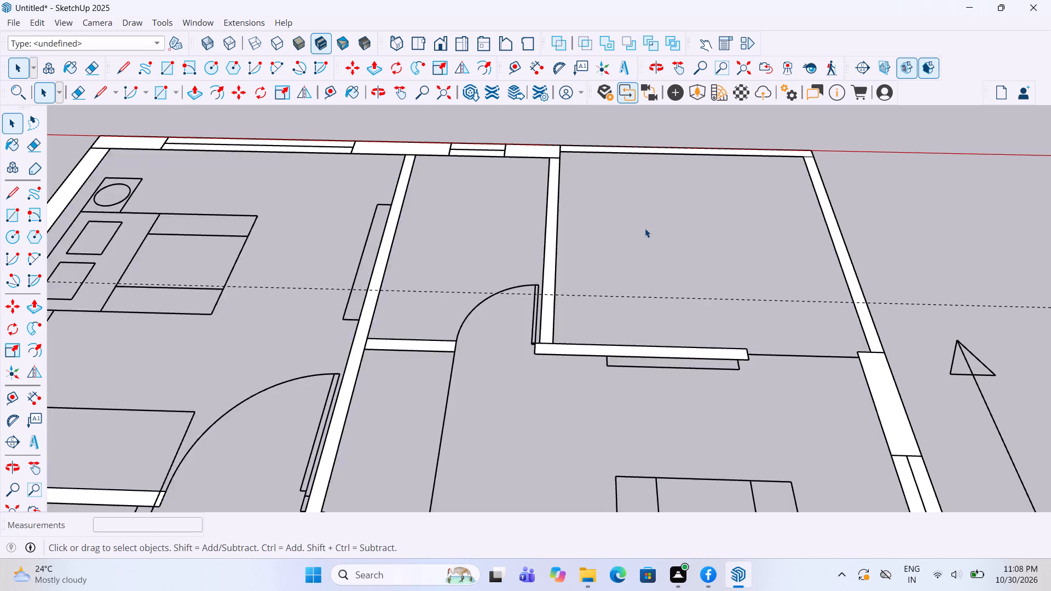
Draw a rectangle about 7 3/8" by 4 1/2" over the wall stub beside the bathroom door, and delete the face filling the interior.
{"action": "scroll", "coordinate": [642, 227], "scroll_direction": "down", "scroll_amount": 10}
{"action": "scroll", "coordinate": [542, 352], "scroll_direction": "up", "scroll_amount": 3}
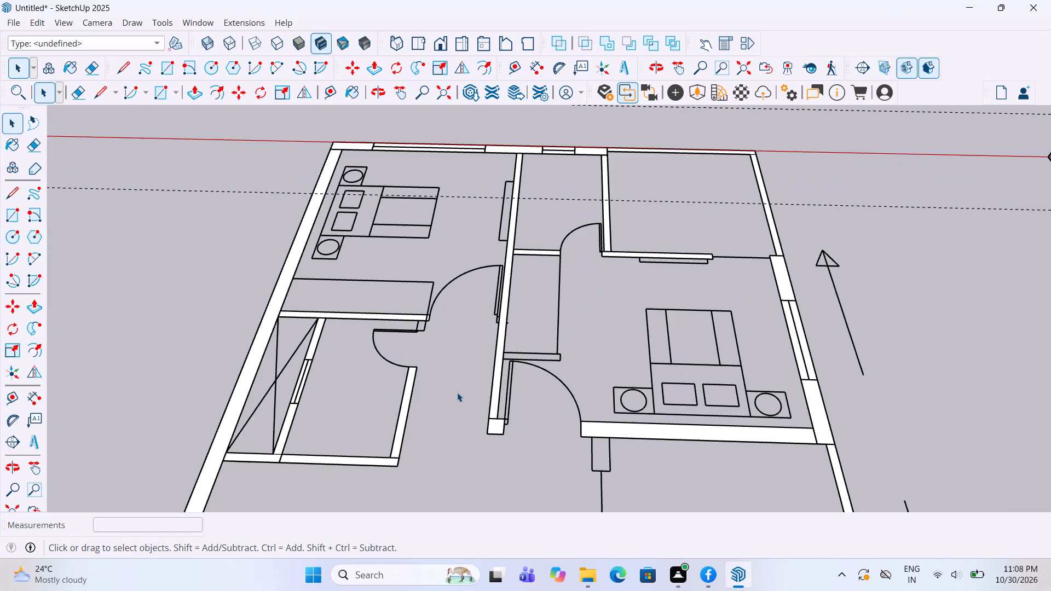
{"action": "scroll", "coordinate": [510, 355], "scroll_direction": "up", "scroll_amount": 3}
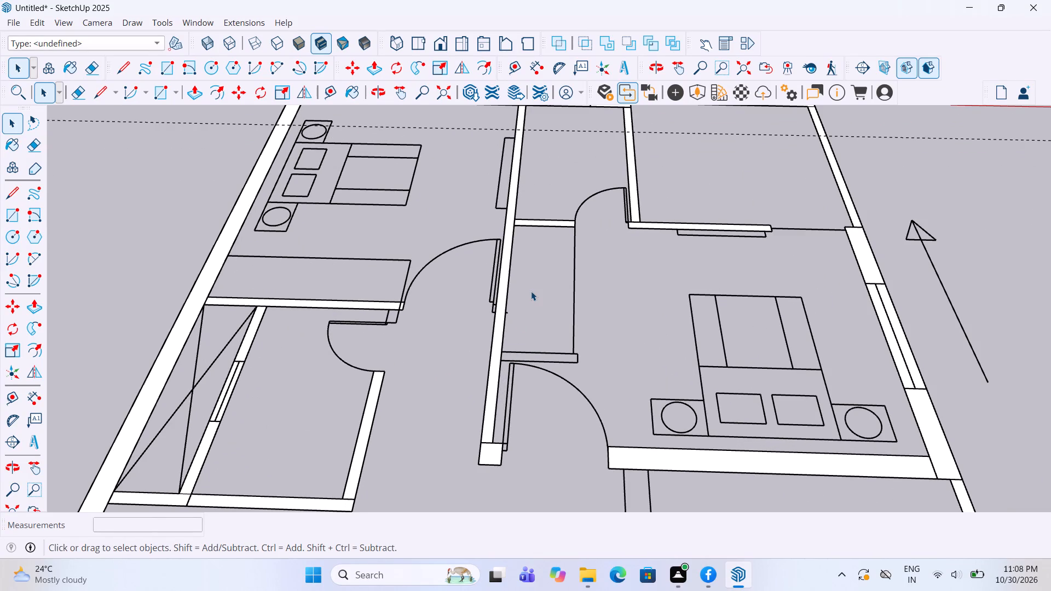
{"action": "left_click", "coordinate": [6, 225]}
{"action": "scroll", "coordinate": [401, 293], "scroll_direction": "up", "scroll_amount": 5}
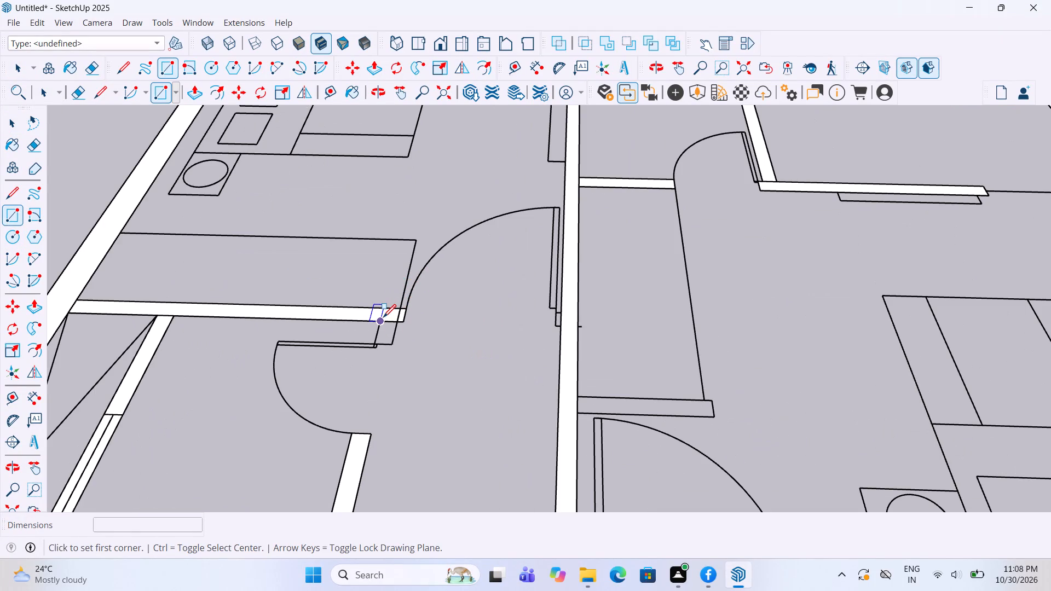
{"action": "double_click", "coordinate": [383, 318]}
{"action": "left_click", "coordinate": [392, 347]}
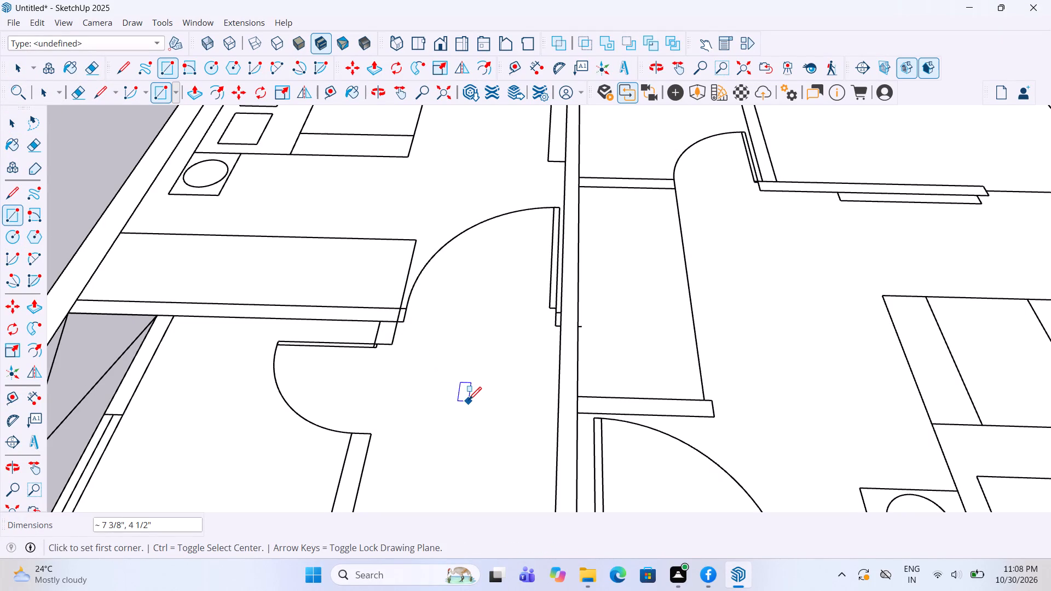
{"action": "key", "text": "space"}
{"action": "left_click", "coordinate": [469, 401]}
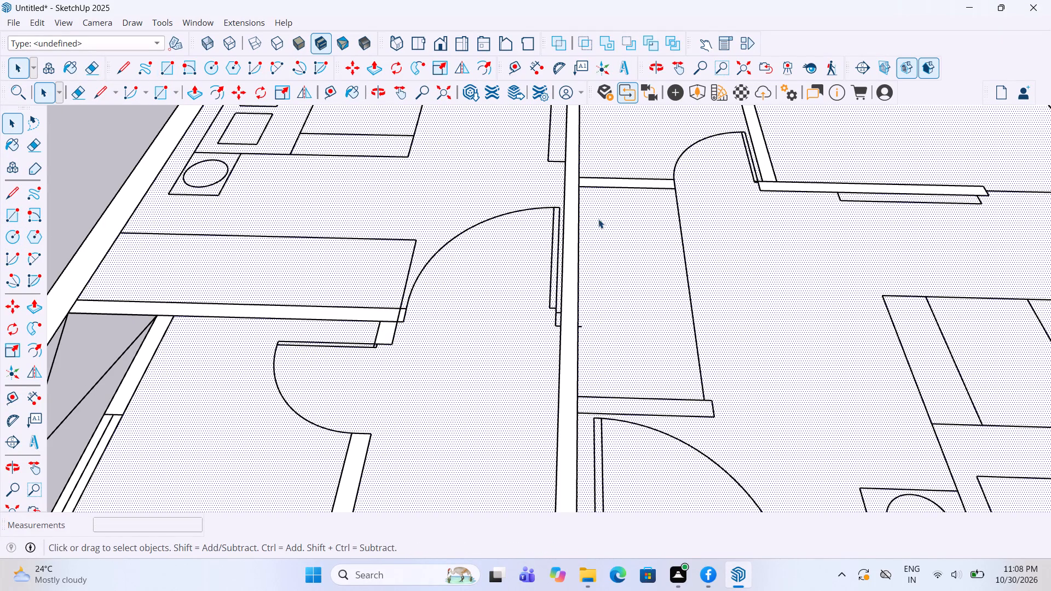
{"action": "key", "text": "Delete"}
Draw rectangles over the wall stub below the second bedroom and over the adjacent living room window, the latter about 9" by 7' 1 7/16".
{"action": "scroll", "coordinate": [596, 216], "scroll_direction": "down", "scroll_amount": 6}
{"action": "scroll", "coordinate": [527, 247], "scroll_direction": "down", "scroll_amount": 9}
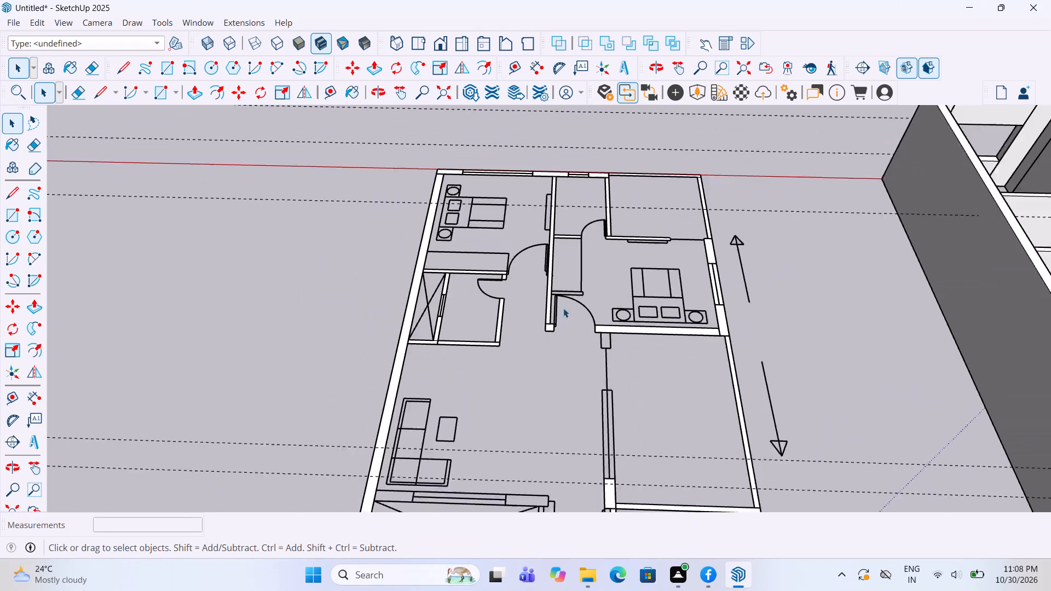
{"action": "scroll", "coordinate": [563, 308], "scroll_direction": "down", "scroll_amount": 2}
{"action": "scroll", "coordinate": [588, 330], "scroll_direction": "up", "scroll_amount": 5}
{"action": "left_click", "coordinate": [2, 220]}
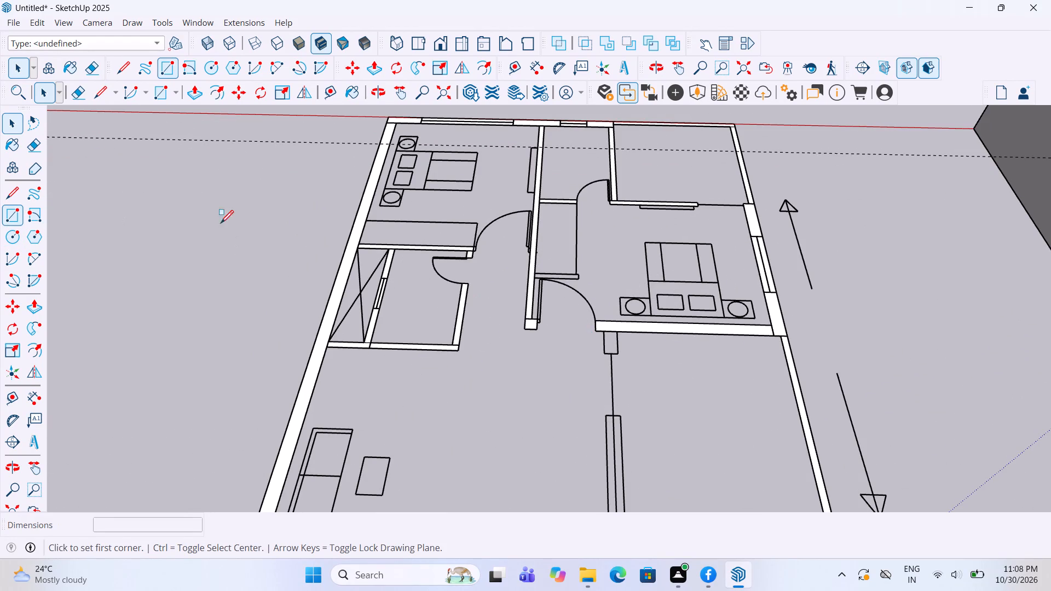
{"action": "scroll", "coordinate": [613, 352], "scroll_direction": "up", "scroll_amount": 5}
{"action": "left_click", "coordinate": [622, 352]}
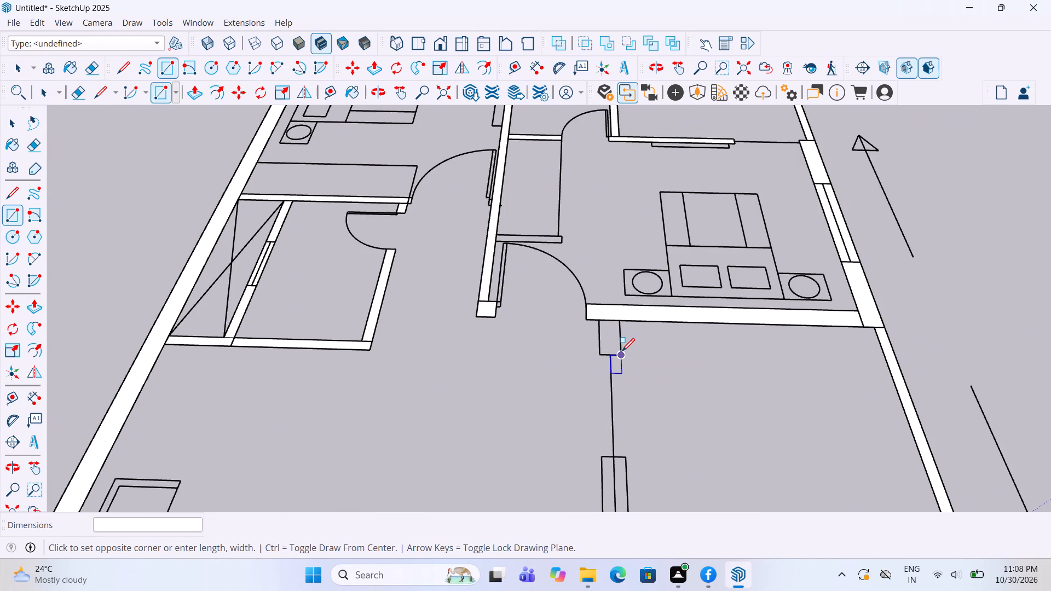
{"action": "left_click", "coordinate": [599, 319]}
{"action": "scroll", "coordinate": [593, 285], "scroll_direction": "down", "scroll_amount": 11}
{"action": "scroll", "coordinate": [596, 384], "scroll_direction": "up", "scroll_amount": 4}
{"action": "left_click", "coordinate": [598, 408]}
{"action": "left_click", "coordinate": [608, 317]}
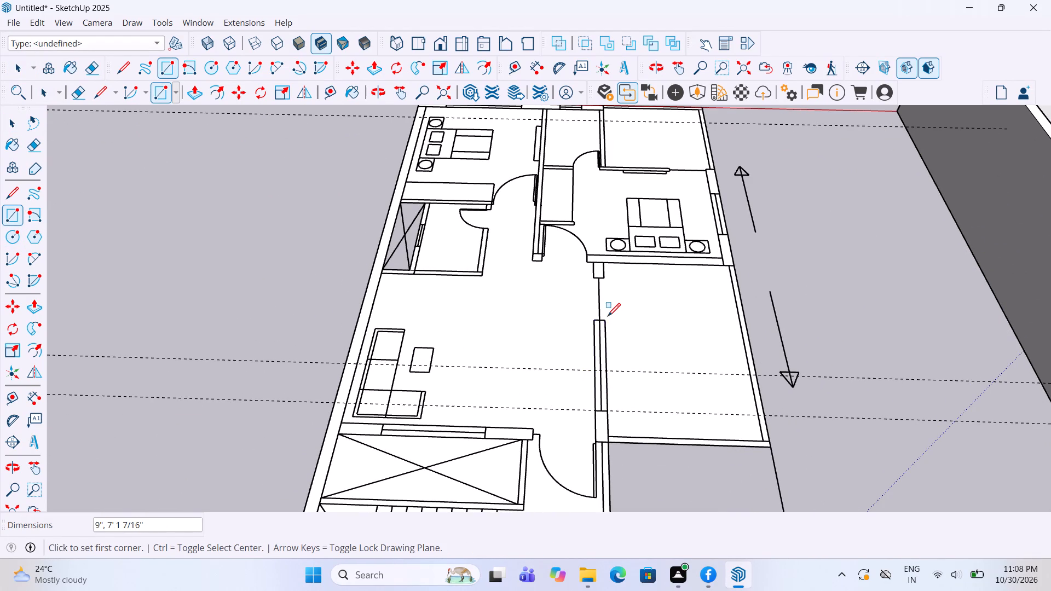
Draw rectangles over the wall section below the window, about 2' 1 3/8" by 9", and the adjoining 9' 7" by 4 1/2" wall; delete the interior face.
{"action": "scroll", "coordinate": [606, 432], "scroll_direction": "up", "scroll_amount": 4}
{"action": "left_click", "coordinate": [595, 449]}
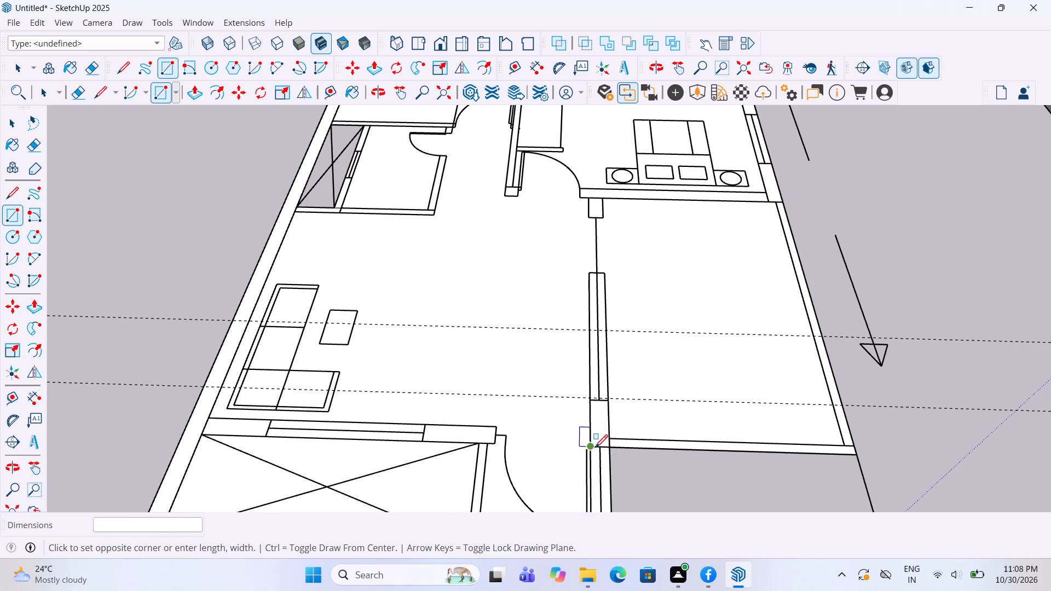
{"action": "left_click", "coordinate": [607, 400]}
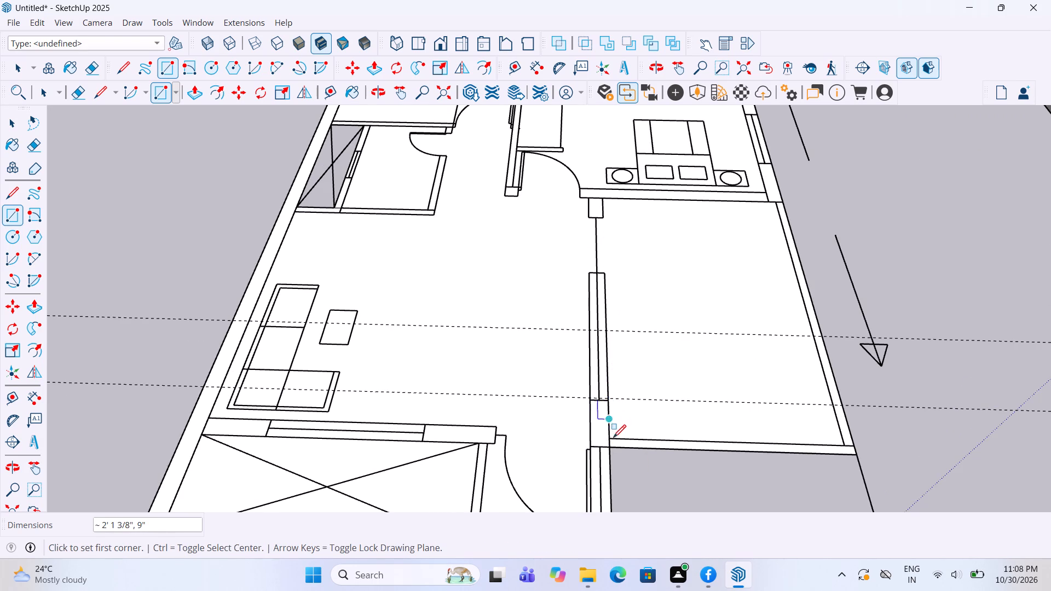
{"action": "left_click", "coordinate": [612, 445]}
{"action": "double_click", "coordinate": [856, 441]}
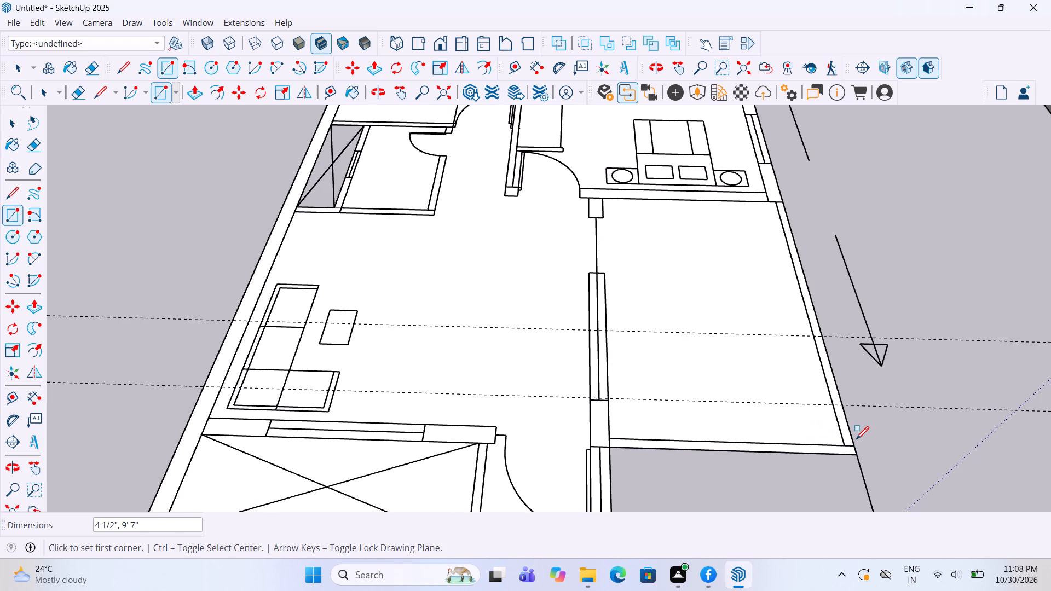
{"action": "key", "text": "space"}
{"action": "left_click", "coordinate": [685, 376]}
{"action": "key", "text": "Delete"}
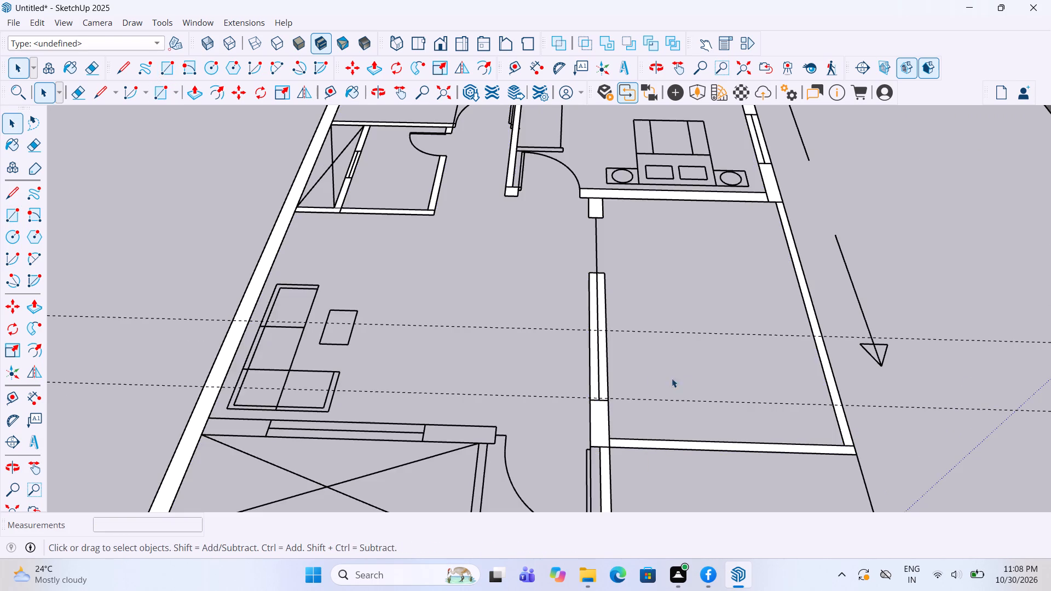
Draw rectangles over the crossed shaft's two thin walls above the staircase, 11' 4 1/2" by 4" and 4' by 4".
{"action": "scroll", "coordinate": [603, 375], "scroll_direction": "down", "scroll_amount": 4}
{"action": "scroll", "coordinate": [519, 267], "scroll_direction": "down", "scroll_amount": 6}
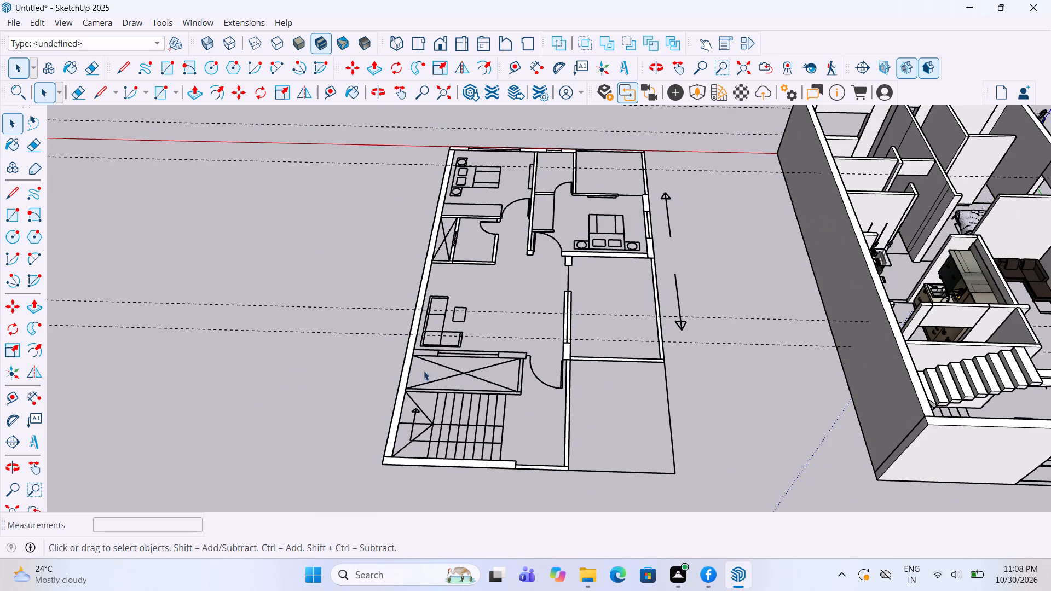
{"action": "scroll", "coordinate": [412, 351], "scroll_direction": "up", "scroll_amount": 5}
{"action": "scroll", "coordinate": [399, 432], "scroll_direction": "up", "scroll_amount": 2}
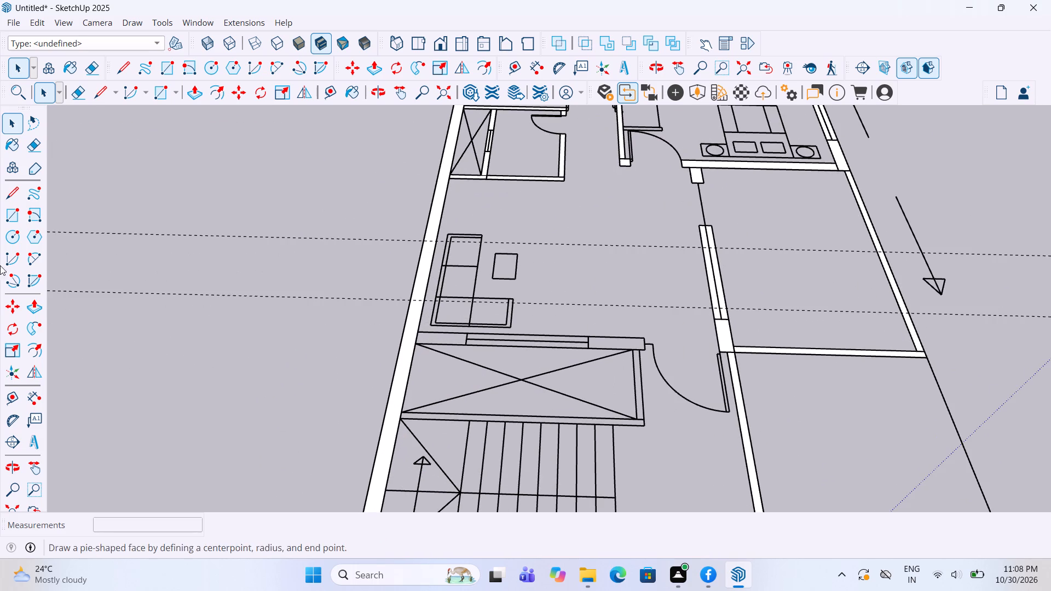
{"action": "left_click", "coordinate": [11, 210]}
{"action": "scroll", "coordinate": [432, 426], "scroll_direction": "up", "scroll_amount": 3}
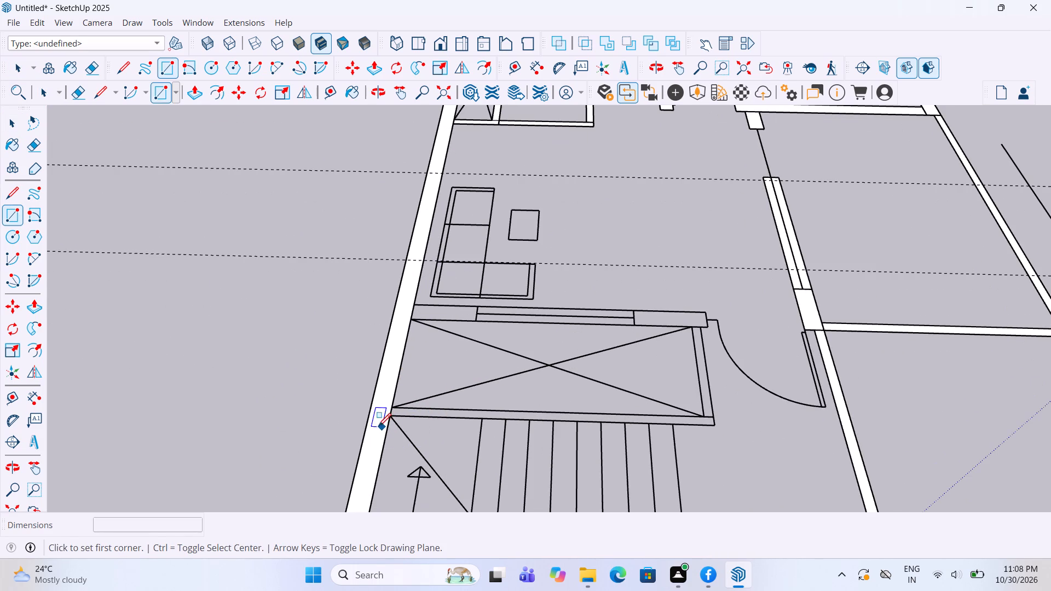
{"action": "left_click", "coordinate": [388, 416]}
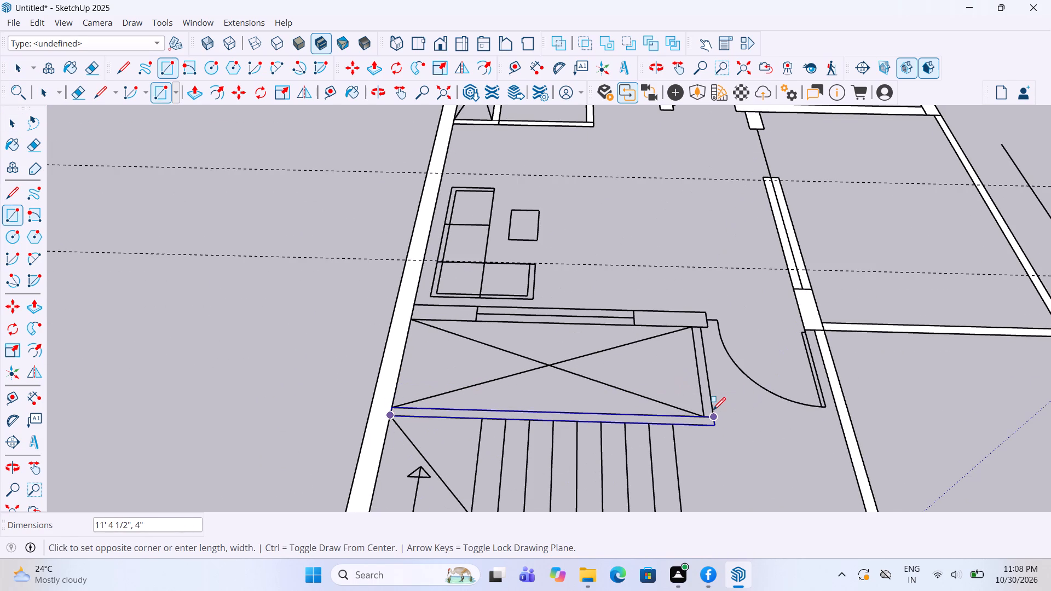
{"action": "left_click", "coordinate": [714, 414]}
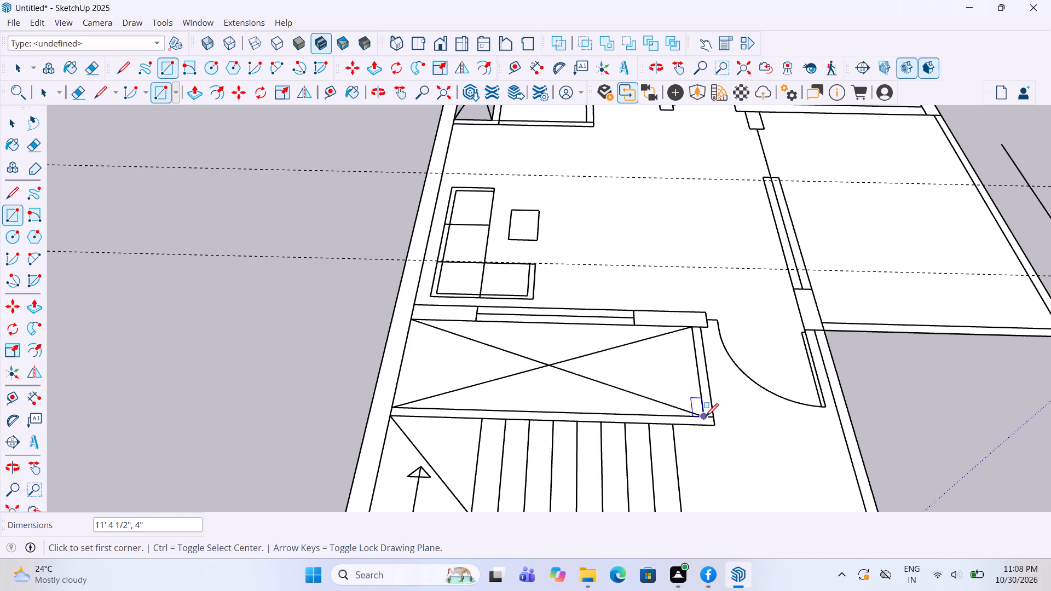
{"action": "left_click", "coordinate": [706, 418]}
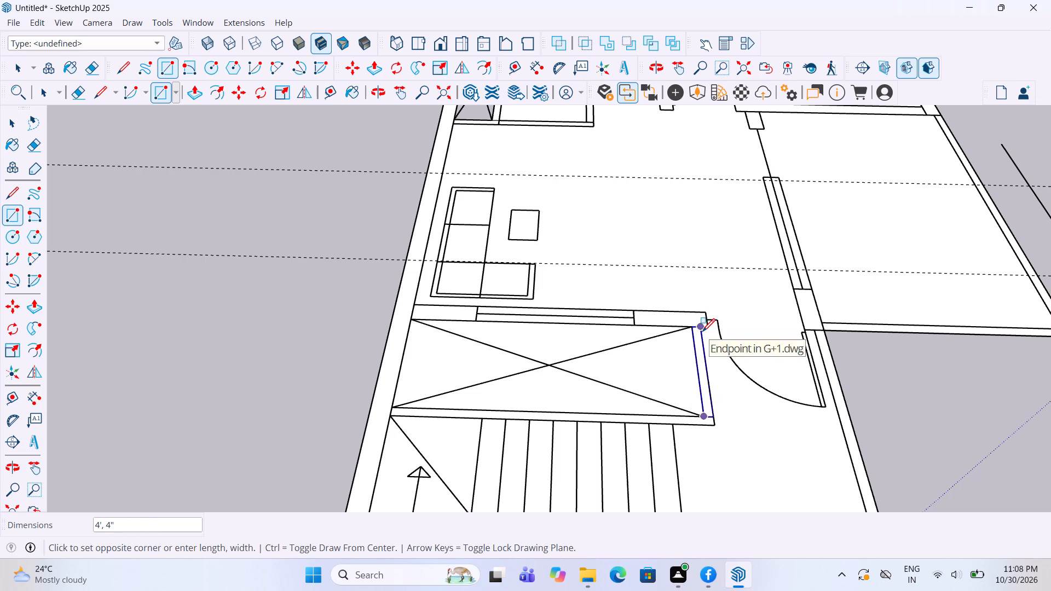
{"action": "left_click", "coordinate": [702, 333]}
Trace the wall between living room and shaft with 9"-thick rectangles about 2' 10 5/16", 6' 2 13/16" (the window) and 2' 6 13/16" long.
{"action": "left_click", "coordinate": [708, 331]}
{"action": "left_click", "coordinate": [627, 311]}
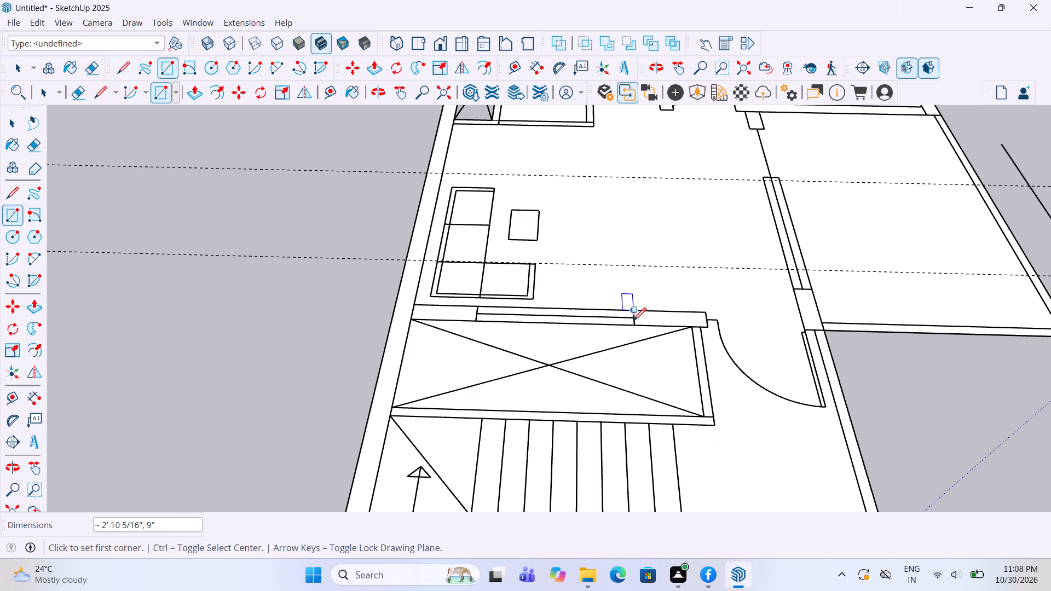
{"action": "left_click", "coordinate": [634, 326]}
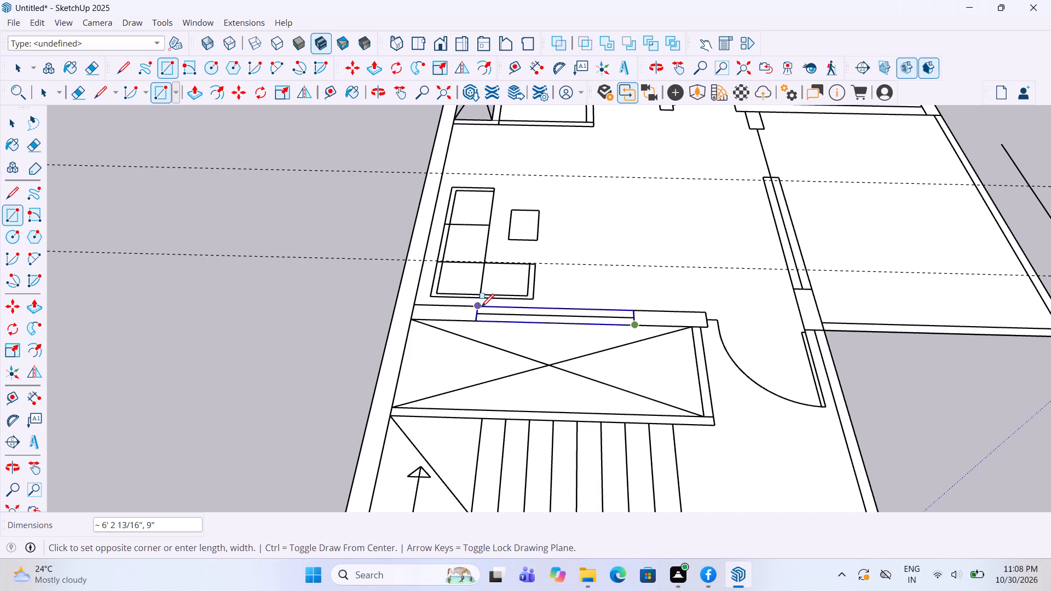
{"action": "left_click", "coordinate": [481, 308]}
{"action": "left_click", "coordinate": [476, 323]}
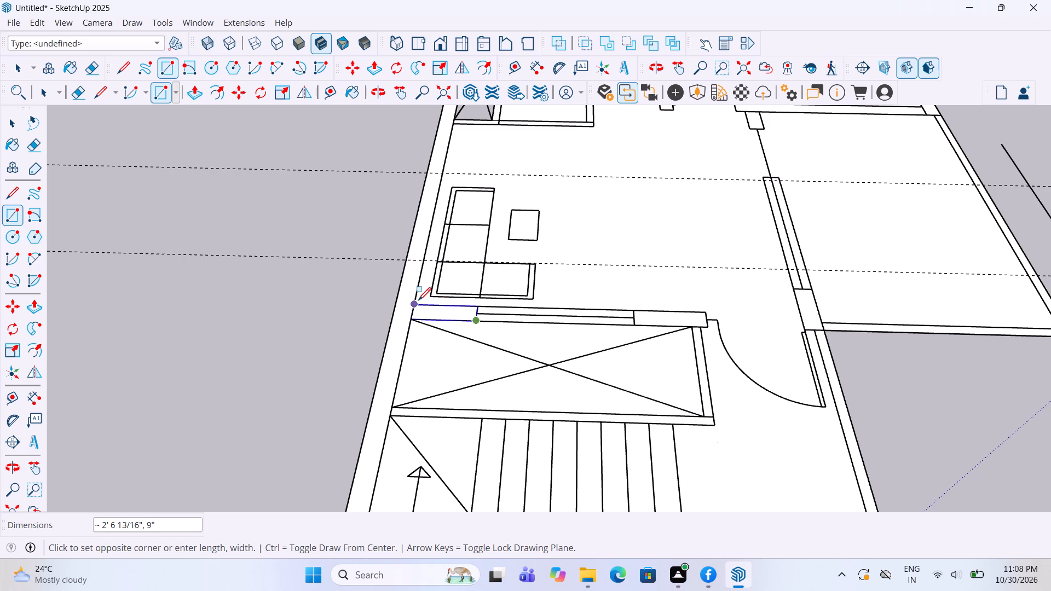
{"action": "left_click", "coordinate": [418, 302]}
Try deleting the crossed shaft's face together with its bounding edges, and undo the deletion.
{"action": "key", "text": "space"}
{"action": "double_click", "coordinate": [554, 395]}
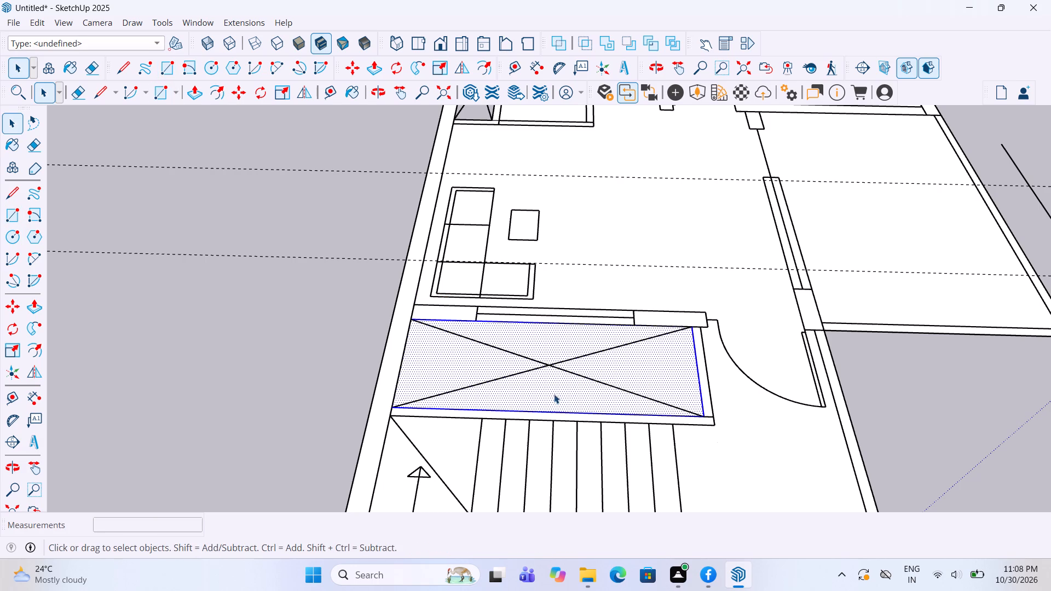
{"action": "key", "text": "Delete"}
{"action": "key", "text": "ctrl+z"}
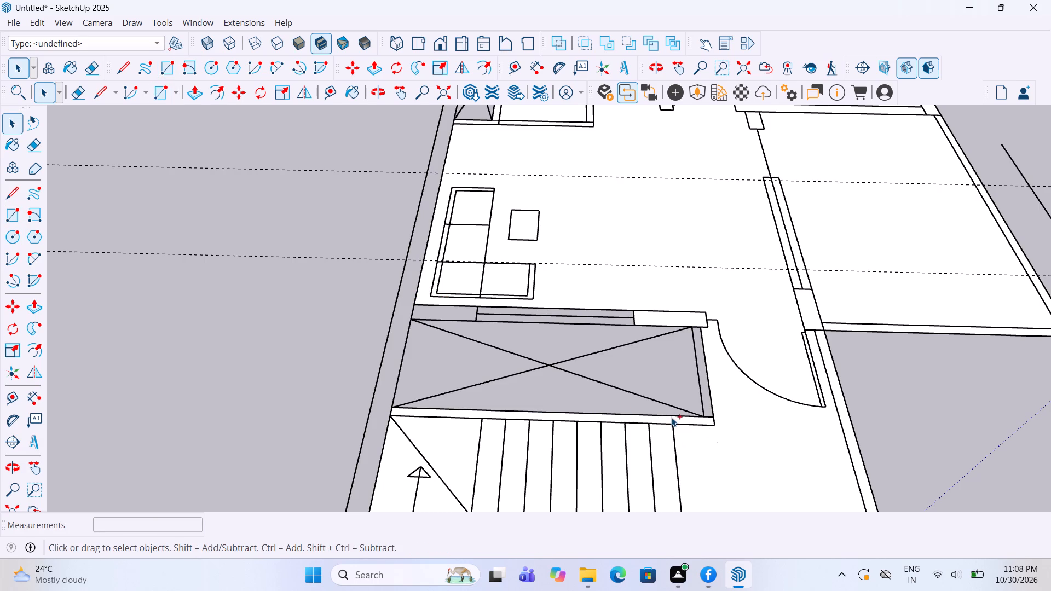
Delete the face filling the living area interior and the face inside the crossed shaft above the staircase.
{"action": "left_click", "coordinate": [719, 440]}
{"action": "key", "text": "Delete"}
{"action": "scroll", "coordinate": [568, 360], "scroll_direction": "down", "scroll_amount": 9}
{"action": "middle_click_drag", "start_coordinate": [651, 351], "coordinate": [615, 353]}
{"action": "scroll", "coordinate": [591, 397], "scroll_direction": "up", "scroll_amount": 3}
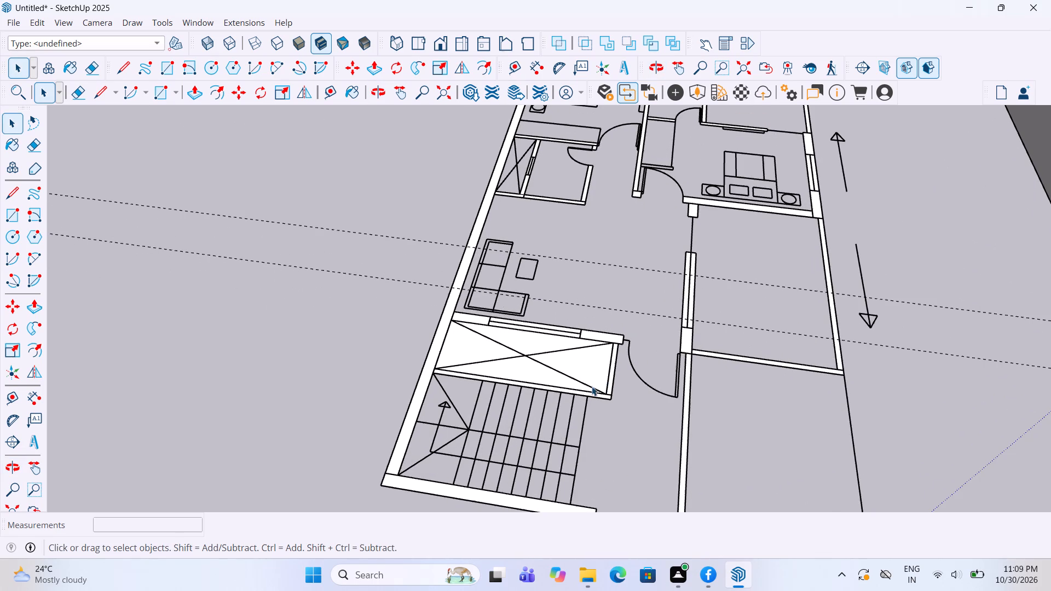
{"action": "left_click", "coordinate": [586, 370]}
{"action": "key", "text": "Delete"}
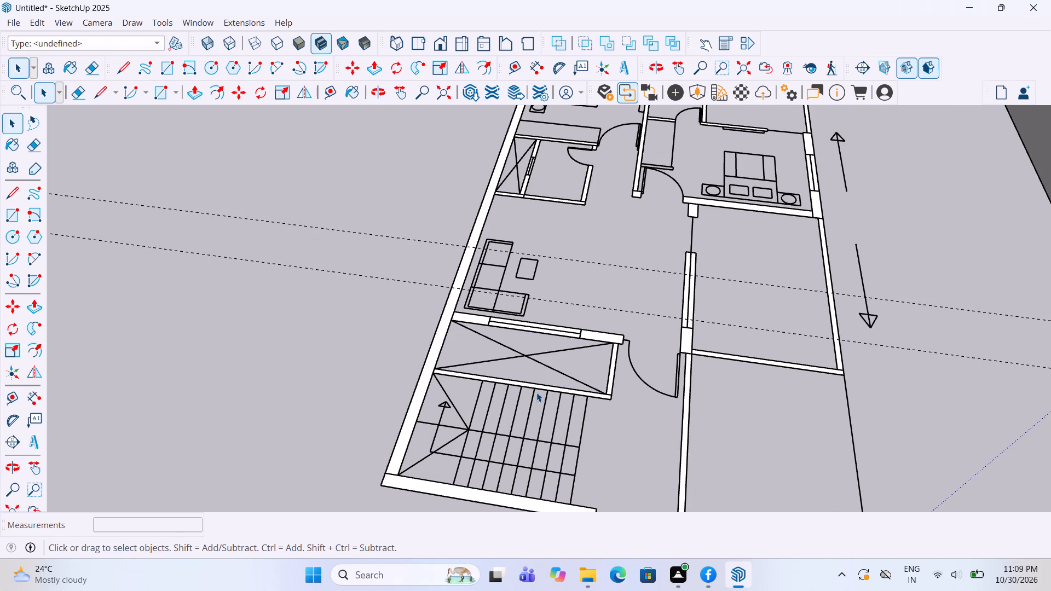
Examine the traced second floor plan from the staircase to the bedrooms for missing walls or leftover faces.
{"action": "scroll", "coordinate": [536, 392], "scroll_direction": "down", "scroll_amount": 4}
{"action": "scroll", "coordinate": [548, 414], "scroll_direction": "up", "scroll_amount": 4}
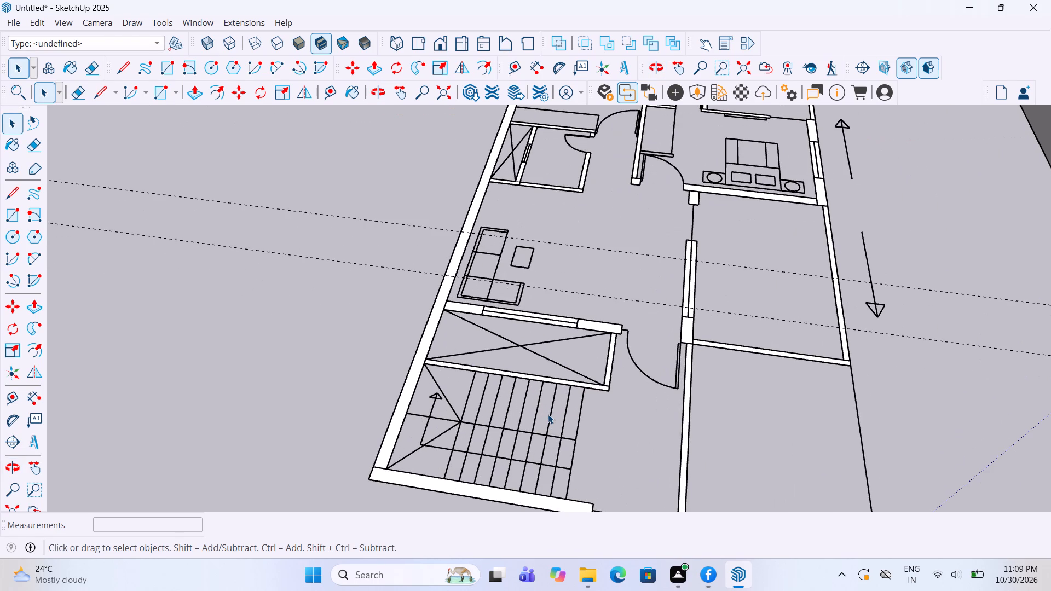
{"action": "scroll", "coordinate": [548, 414], "scroll_direction": "down", "scroll_amount": 3}
{"action": "middle_click_drag", "start_coordinate": [669, 340], "coordinate": [703, 368]}
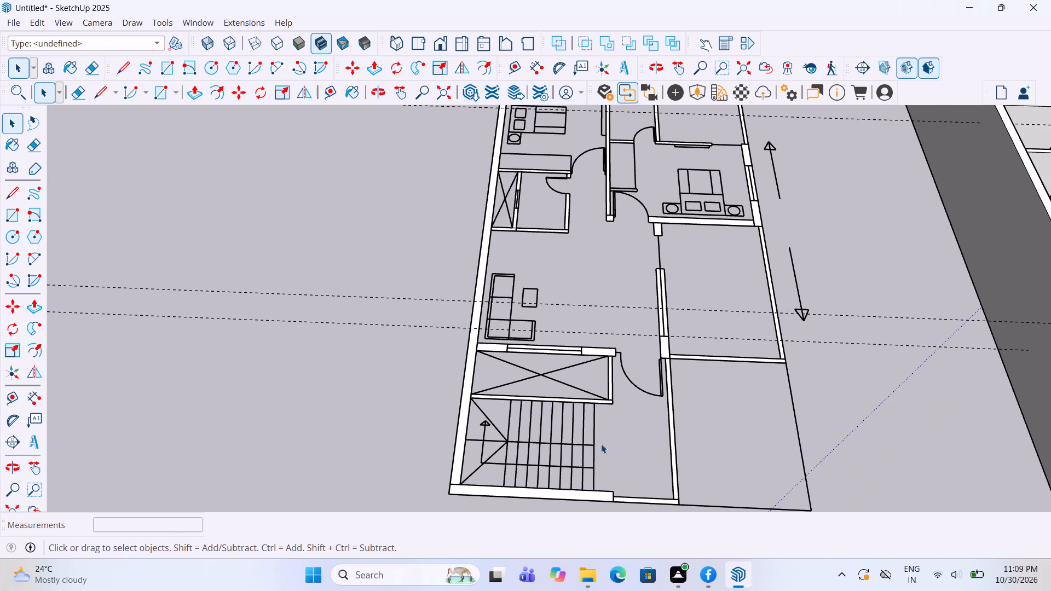
{"action": "scroll", "coordinate": [596, 469], "scroll_direction": "down", "scroll_amount": 4}
{"action": "scroll", "coordinate": [674, 225], "scroll_direction": "up", "scroll_amount": 4}
{"action": "scroll", "coordinate": [580, 181], "scroll_direction": "up", "scroll_amount": 2}
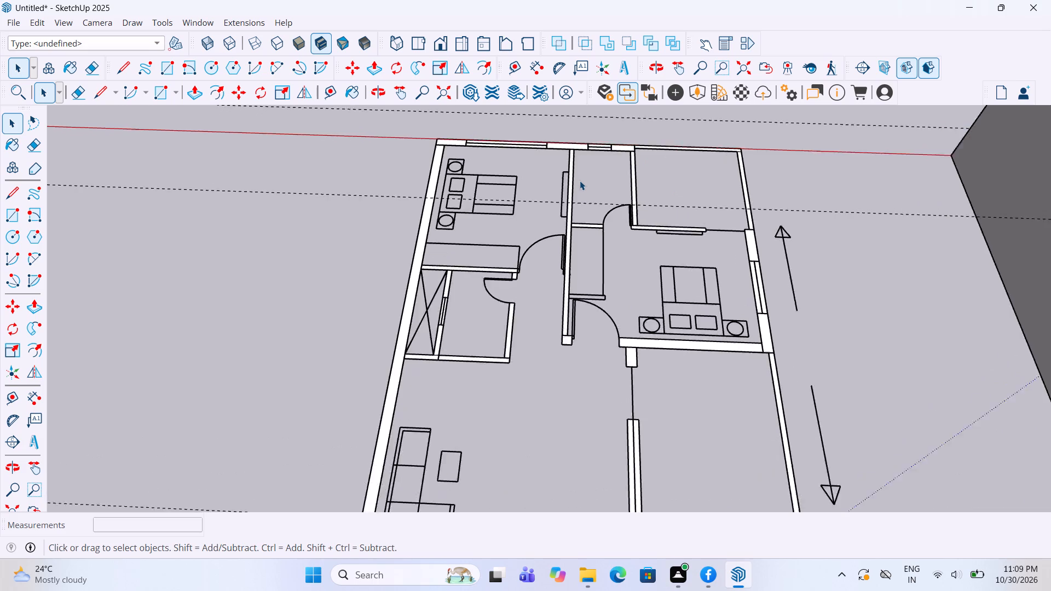
{"action": "scroll", "coordinate": [580, 181], "scroll_direction": "up", "scroll_amount": 4}
{"action": "scroll", "coordinate": [644, 154], "scroll_direction": "up", "scroll_amount": 2}
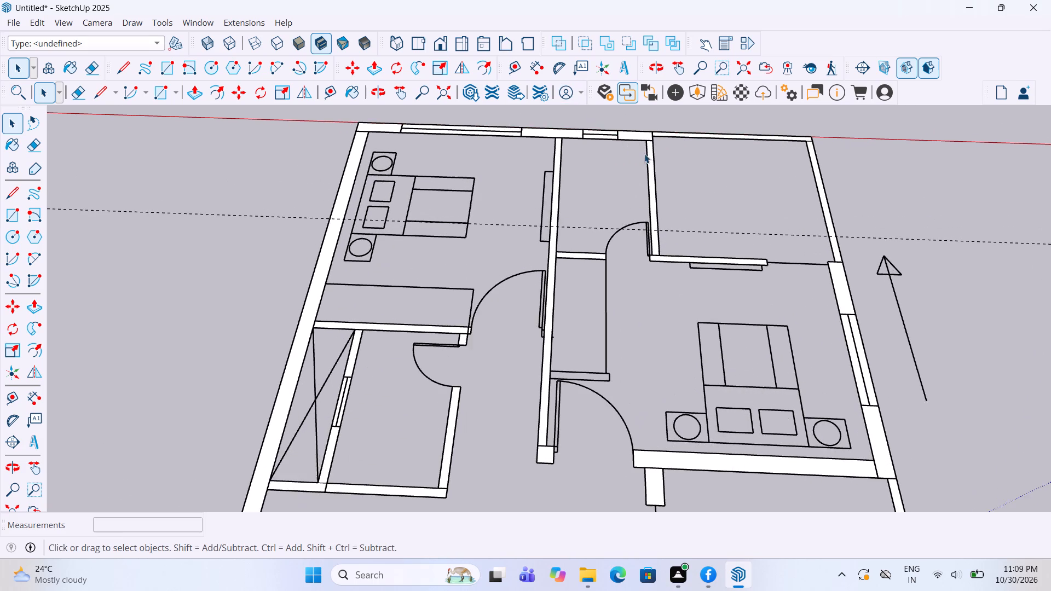
{"action": "scroll", "coordinate": [626, 185], "scroll_direction": "down", "scroll_amount": 7}
{"action": "scroll", "coordinate": [615, 246], "scroll_direction": "down", "scroll_amount": 12}
Make separate groups of the outer wall below the staircase and the long side wall running along the staircase and living room.
{"action": "scroll", "coordinate": [536, 408], "scroll_direction": "up", "scroll_amount": 5}
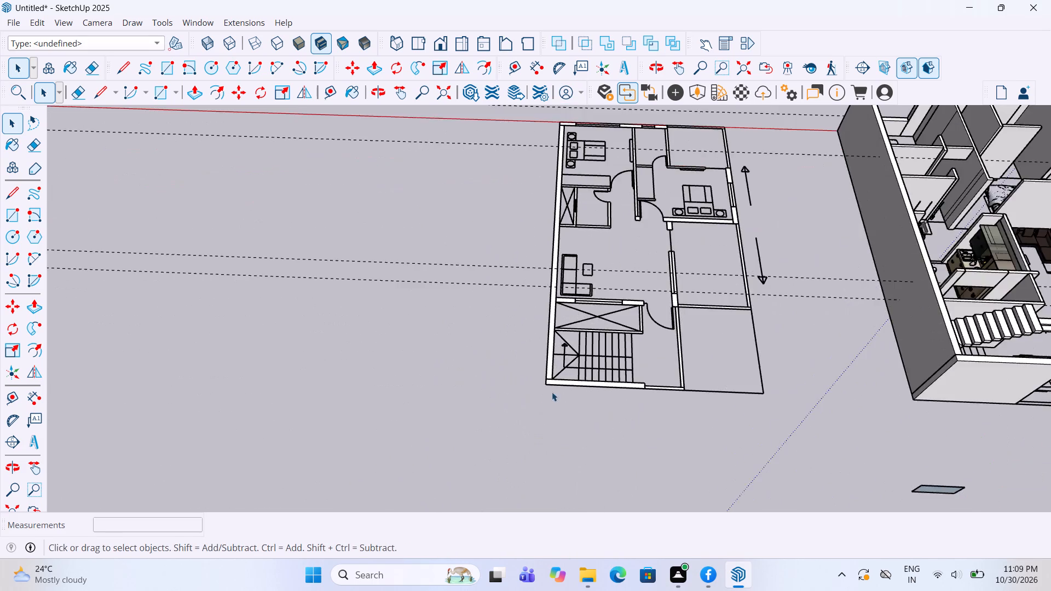
{"action": "scroll", "coordinate": [558, 380], "scroll_direction": "up", "scroll_amount": 11}
{"action": "left_click", "coordinate": [558, 386]}
{"action": "right_click", "coordinate": [558, 386]}
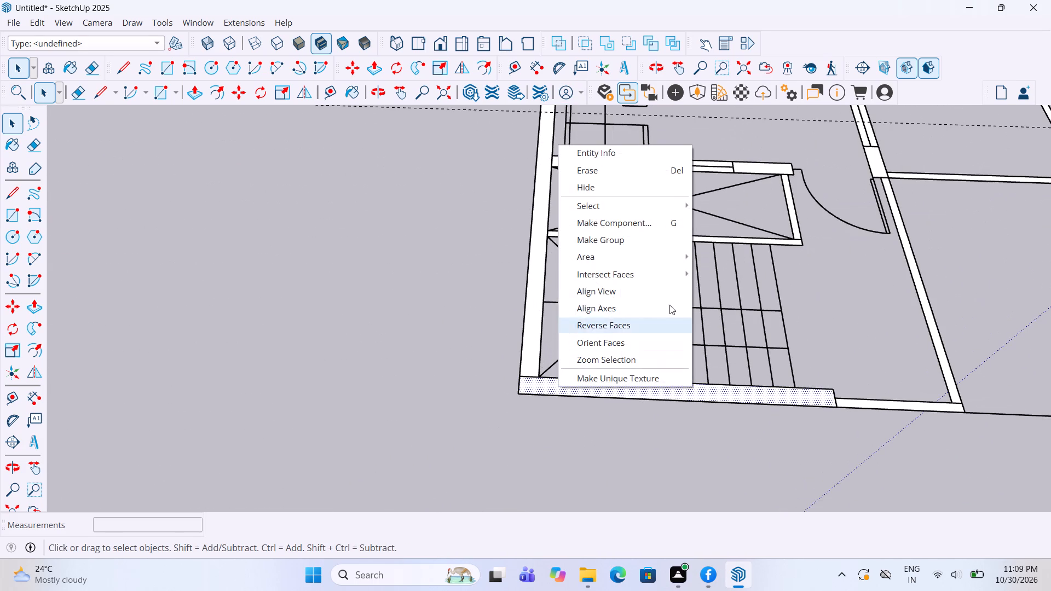
{"action": "left_click", "coordinate": [656, 241]}
{"action": "left_click", "coordinate": [531, 314]}
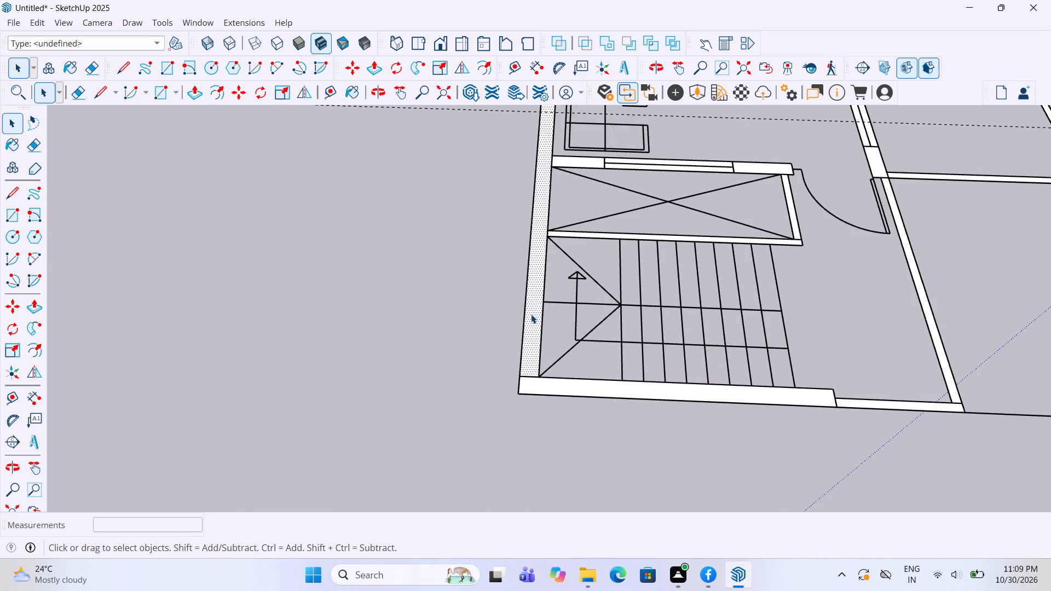
{"action": "right_click", "coordinate": [531, 314]}
{"action": "left_click", "coordinate": [593, 408]}
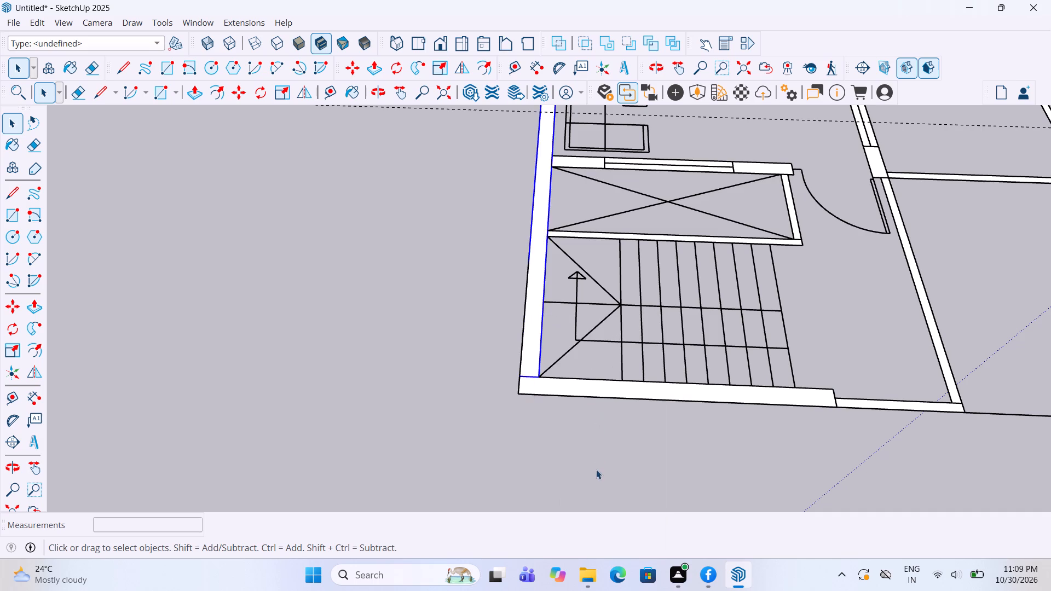
Make a group of the short wall section at the first bedroom's outer corner, beside the wide window.
{"action": "scroll", "coordinate": [596, 483], "scroll_direction": "down", "scroll_amount": 15}
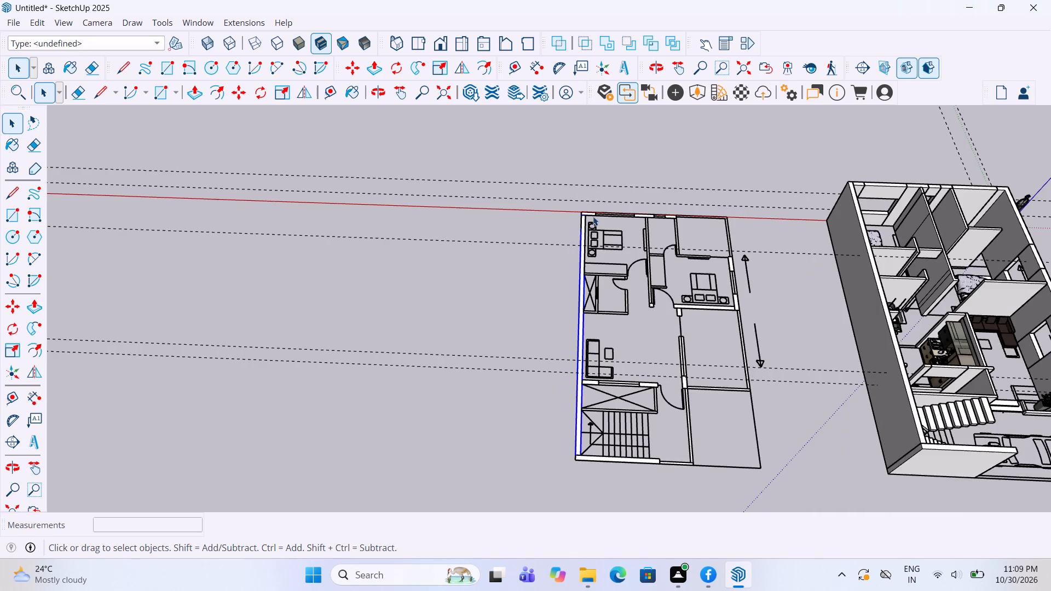
{"action": "scroll", "coordinate": [593, 212], "scroll_direction": "up", "scroll_amount": 19}
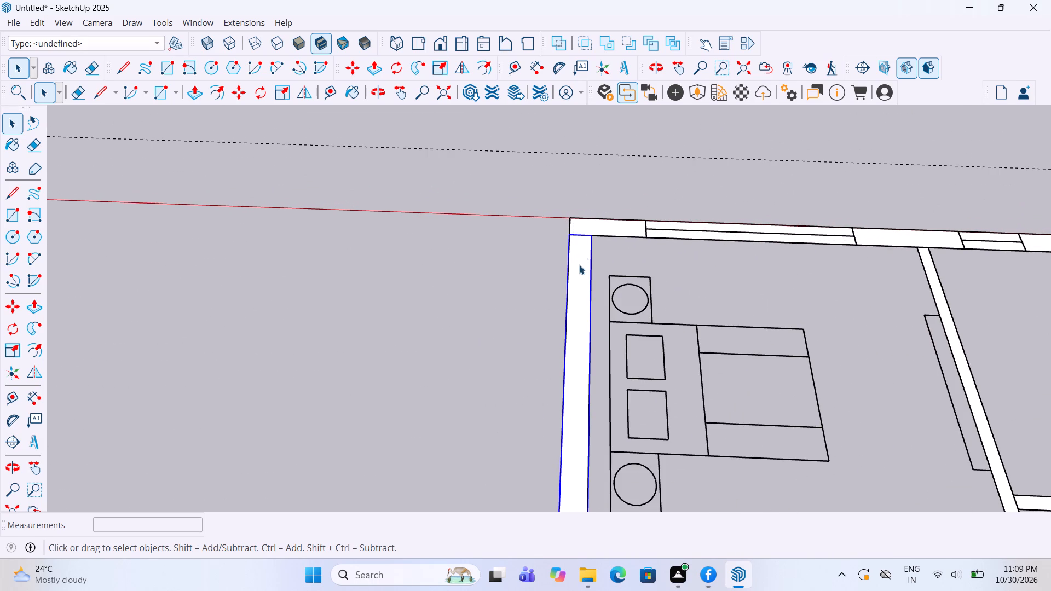
{"action": "left_click", "coordinate": [587, 230]}
{"action": "right_click", "coordinate": [587, 230]}
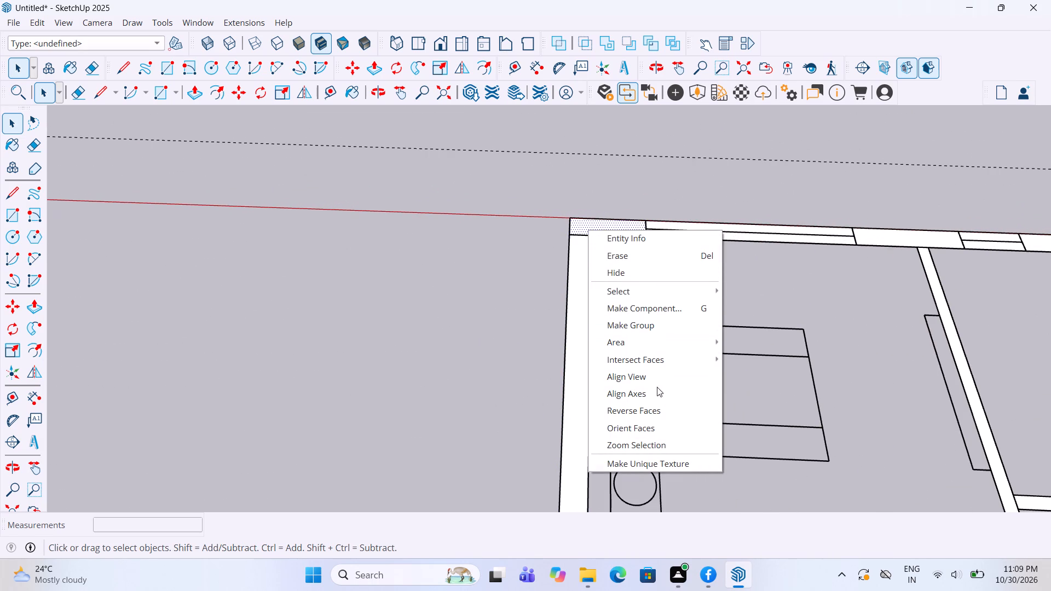
{"action": "left_click", "coordinate": [648, 325]}
Group the bedroom's wide window faces, and make a separate group of the wall section between the two windows.
{"action": "scroll", "coordinate": [500, 325], "scroll_direction": "down", "scroll_amount": 4}
{"action": "scroll", "coordinate": [631, 246], "scroll_direction": "up", "scroll_amount": 8}
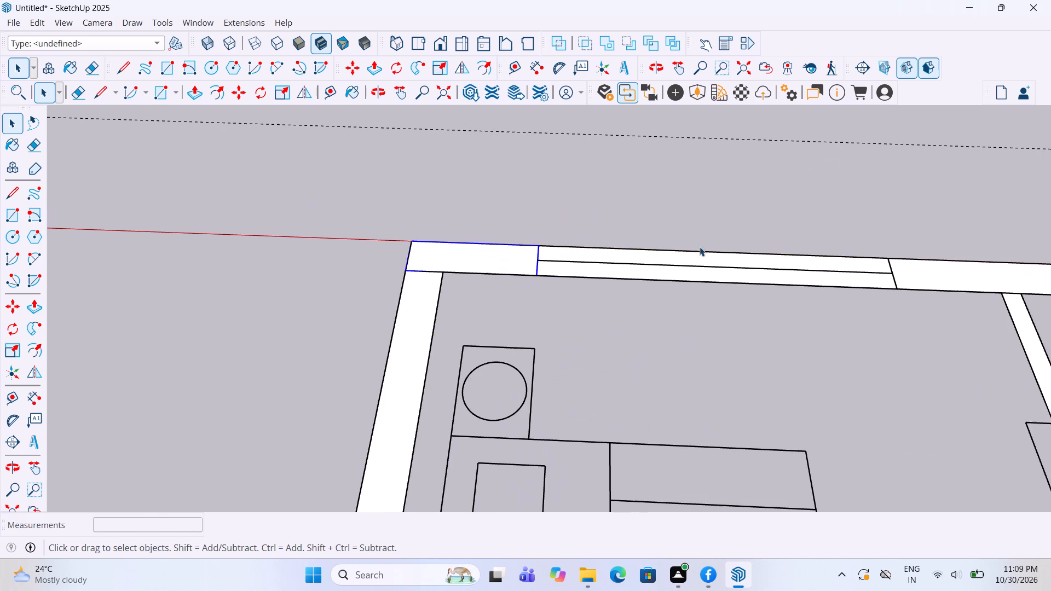
{"action": "left_click", "coordinate": [702, 253]}
{"action": "left_click", "coordinate": [703, 263]}
{"action": "right_click", "coordinate": [707, 279]}
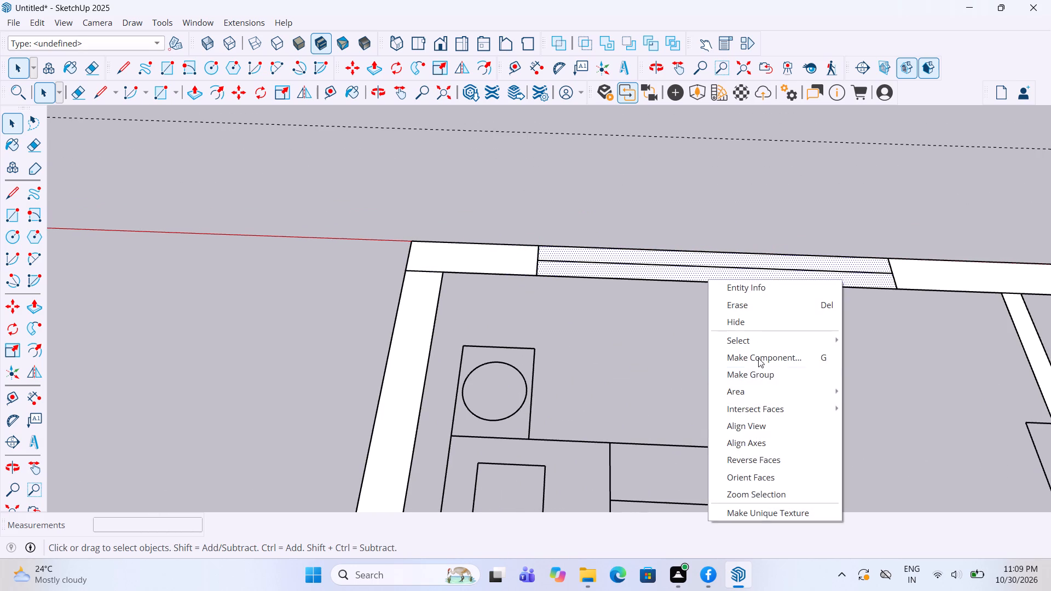
{"action": "left_click", "coordinate": [759, 374]}
{"action": "scroll", "coordinate": [476, 300], "scroll_direction": "down", "scroll_amount": 6}
{"action": "scroll", "coordinate": [875, 206], "scroll_direction": "up", "scroll_amount": 4}
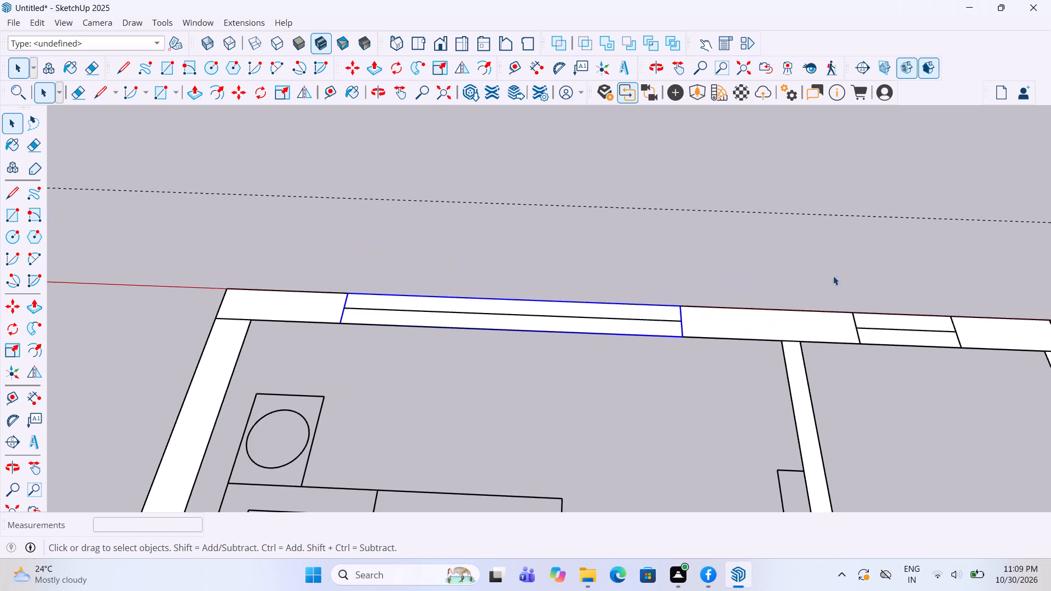
{"action": "left_click", "coordinate": [763, 321]}
{"action": "right_click", "coordinate": [763, 321]}
{"action": "left_click", "coordinate": [811, 414]}
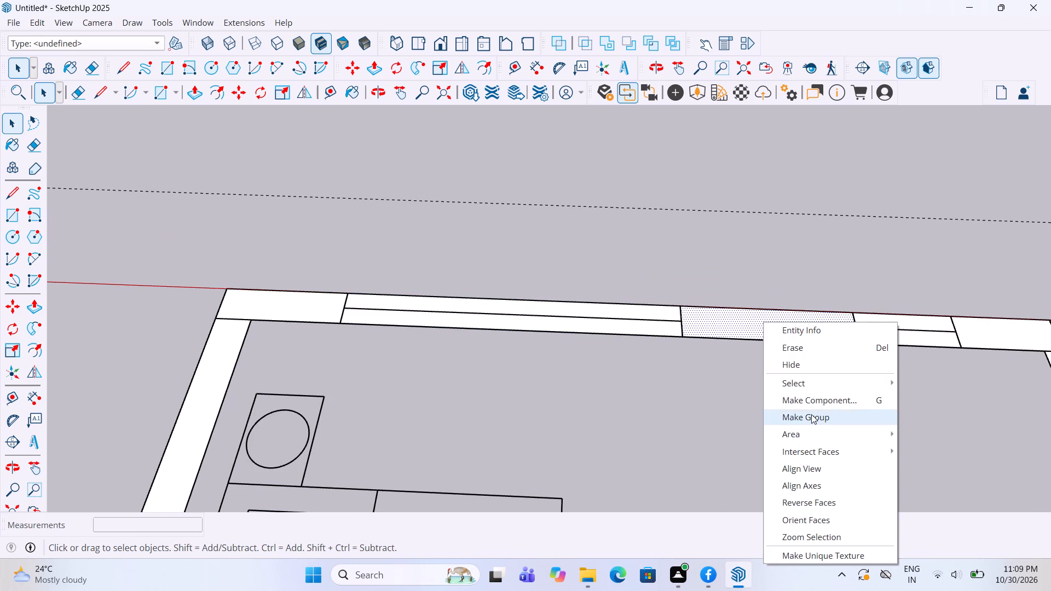
Make a group of the two faces forming the small window in the same outer wall.
{"action": "scroll", "coordinate": [547, 371], "scroll_direction": "down", "scroll_amount": 11}
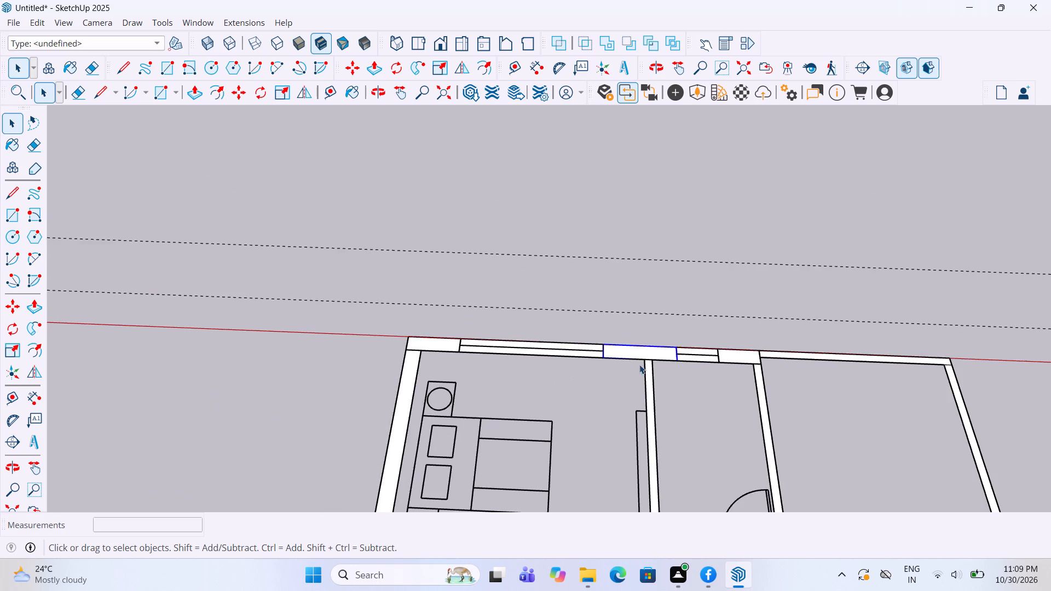
{"action": "scroll", "coordinate": [752, 360], "scroll_direction": "up", "scroll_amount": 5}
{"action": "scroll", "coordinate": [681, 352], "scroll_direction": "up", "scroll_amount": 4}
{"action": "left_click", "coordinate": [671, 352]}
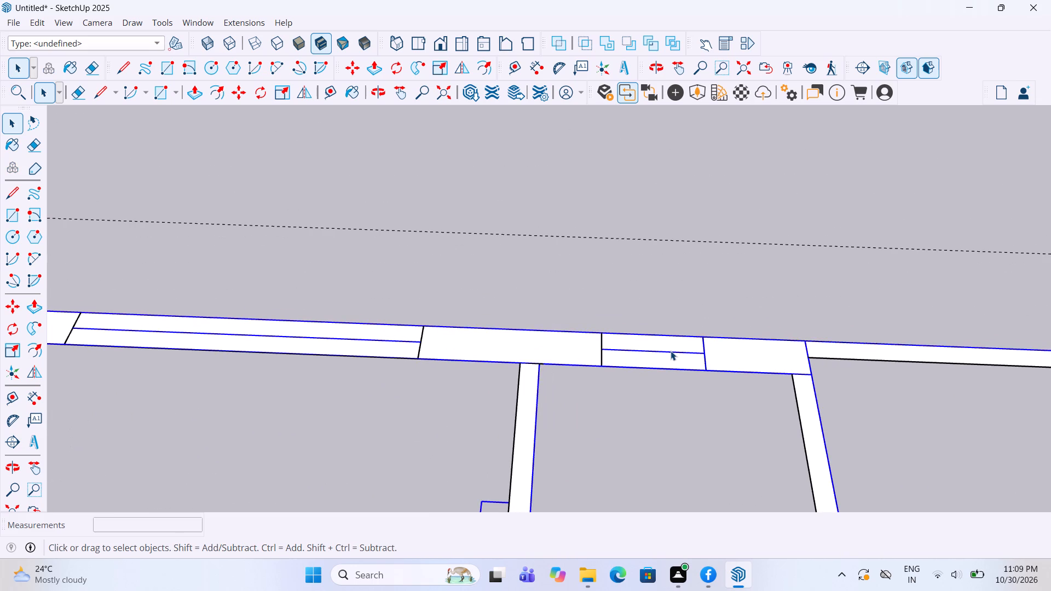
{"action": "left_click", "coordinate": [646, 363]}
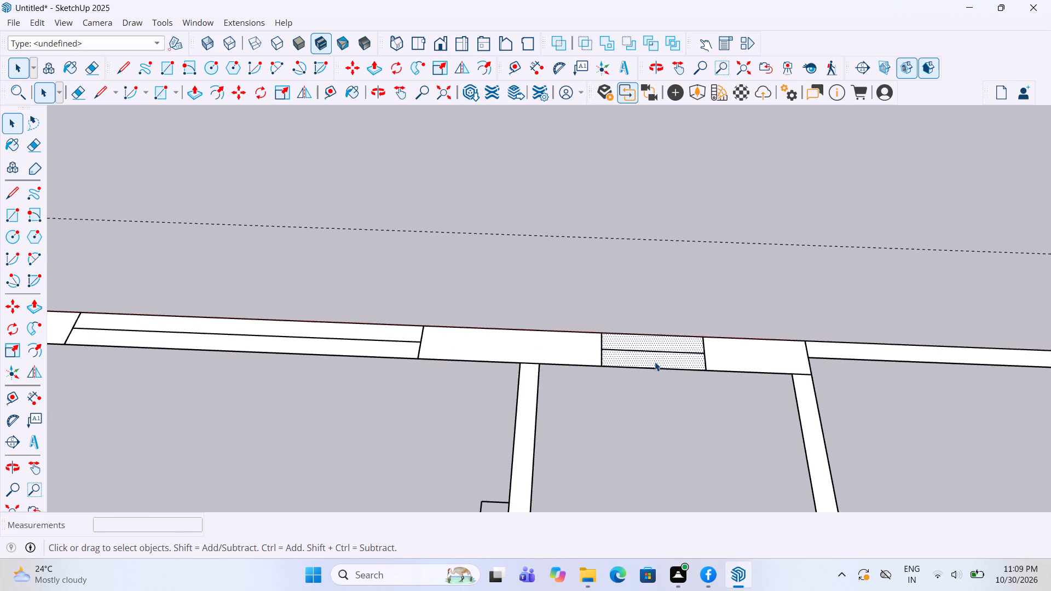
{"action": "right_click", "coordinate": [655, 362]}
{"action": "left_click", "coordinate": [720, 211]}
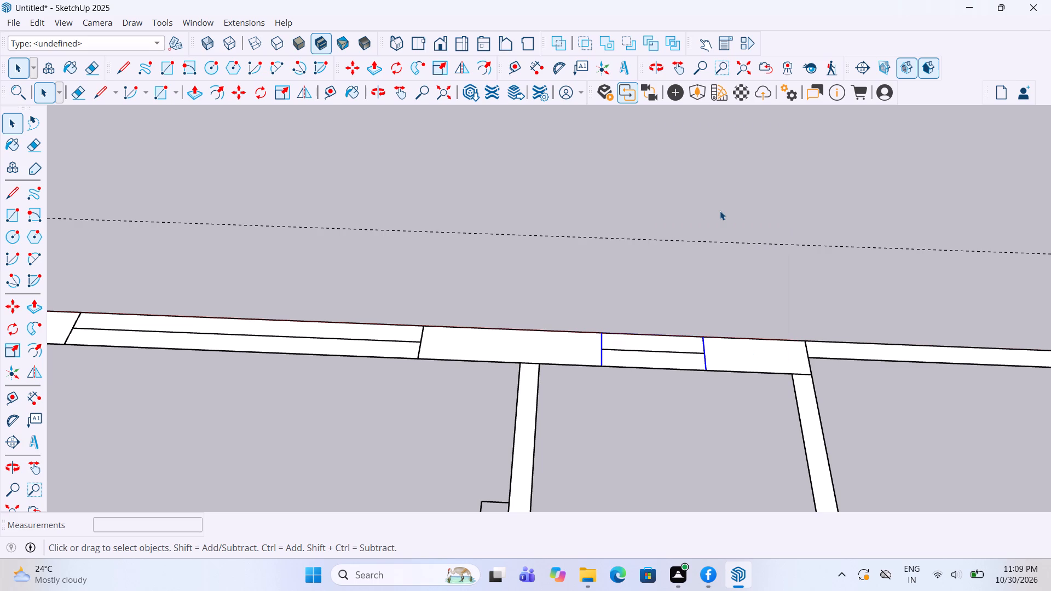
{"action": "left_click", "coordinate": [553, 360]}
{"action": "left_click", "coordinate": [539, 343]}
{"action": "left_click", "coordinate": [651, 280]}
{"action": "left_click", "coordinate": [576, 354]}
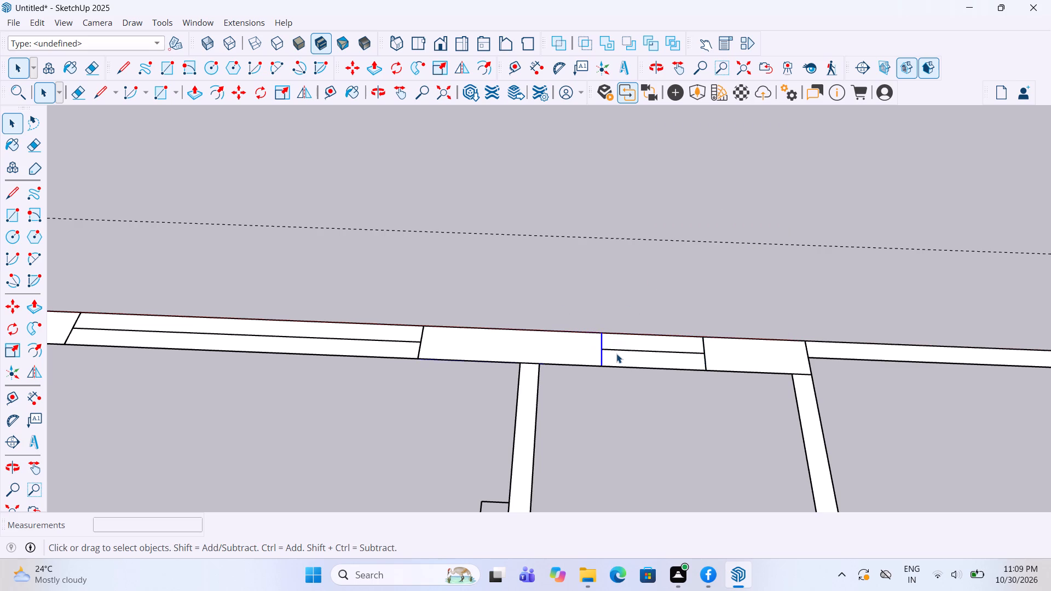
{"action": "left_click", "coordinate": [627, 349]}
Make separate groups of the outer wall section beside the small window and the thinner outer wall continuing from it.
{"action": "left_click", "coordinate": [752, 352]}
{"action": "right_click", "coordinate": [752, 352]}
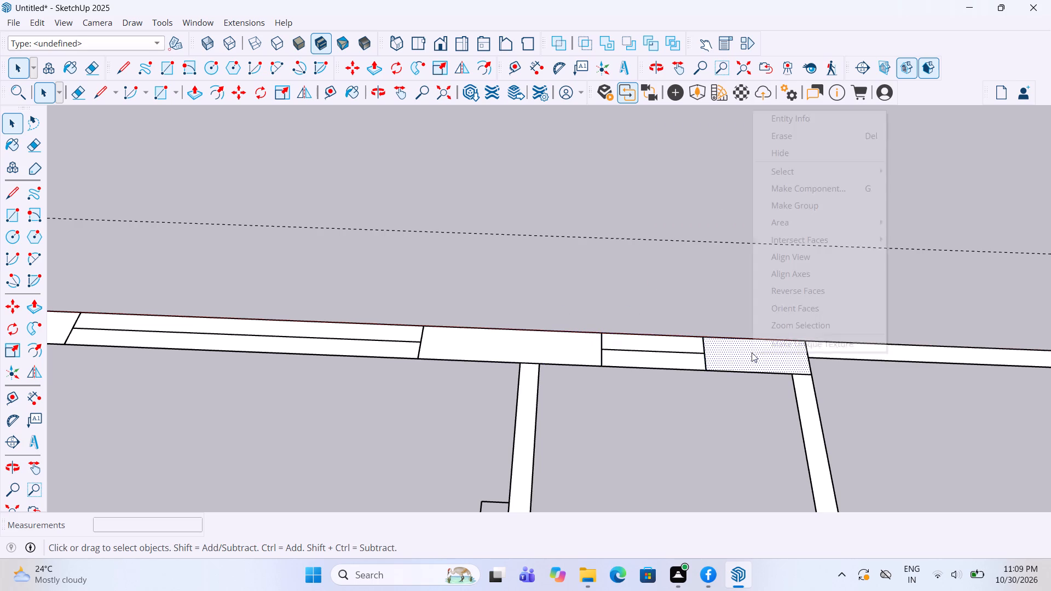
{"action": "left_click", "coordinate": [812, 208]}
{"action": "scroll", "coordinate": [615, 342], "scroll_direction": "down", "scroll_amount": 5}
{"action": "scroll", "coordinate": [816, 350], "scroll_direction": "up", "scroll_amount": 4}
{"action": "left_click", "coordinate": [816, 350]}
{"action": "right_click", "coordinate": [816, 350]}
{"action": "left_click", "coordinate": [870, 204]}
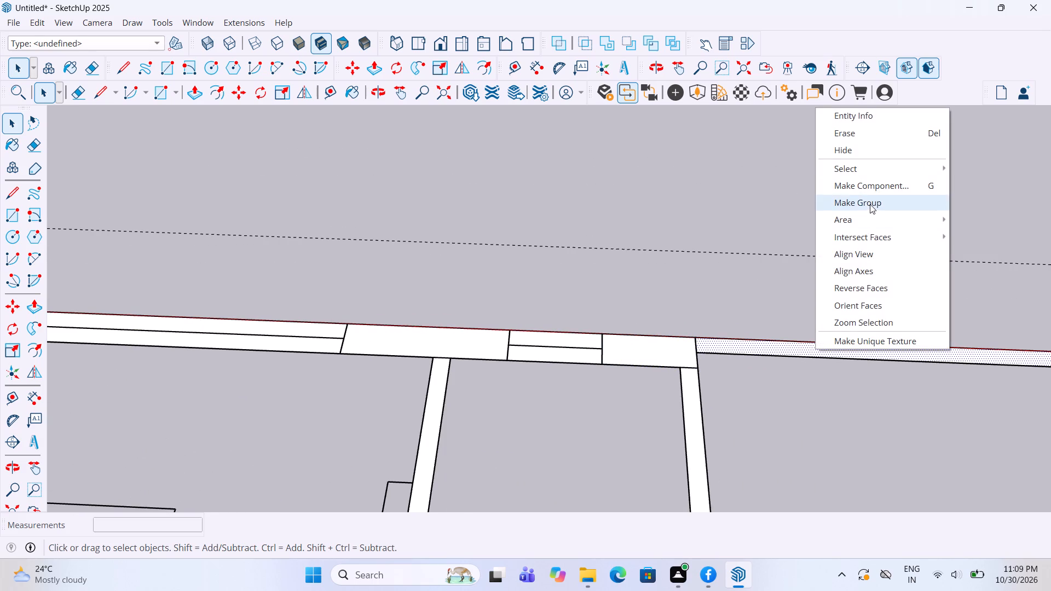
Make separate groups of the two long partition walls enclosing the narrow room beside the first bedroom.
{"action": "left_click", "coordinate": [690, 426]}
{"action": "right_click", "coordinate": [690, 426]}
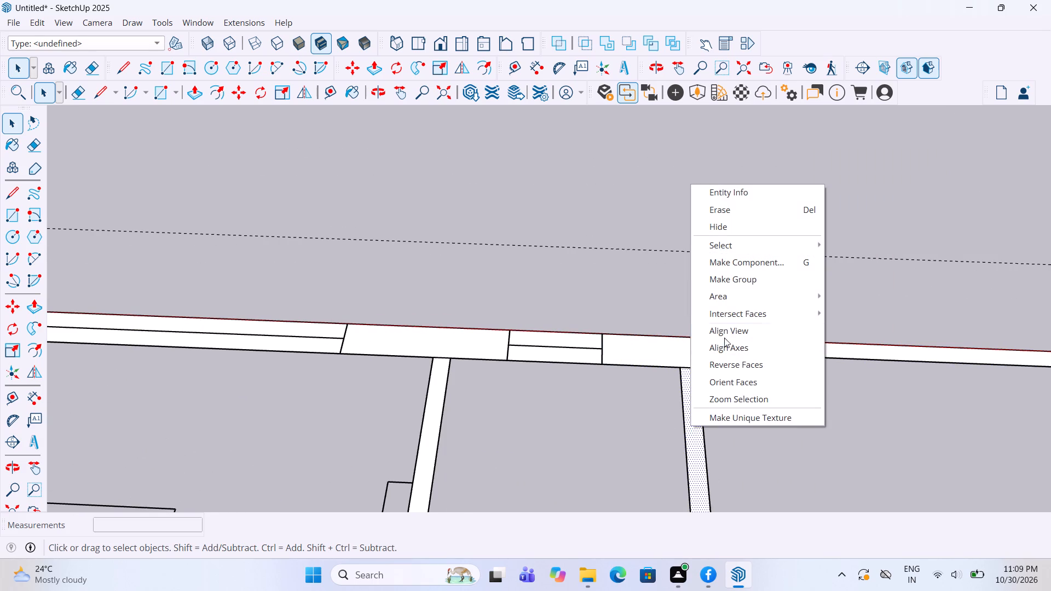
{"action": "left_click", "coordinate": [732, 279]}
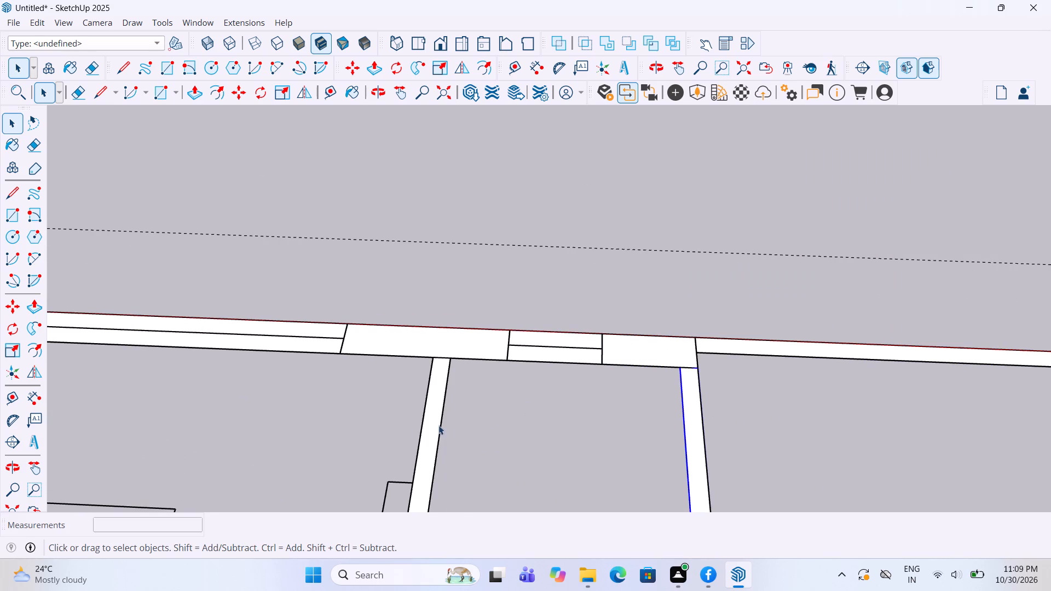
{"action": "left_click", "coordinate": [425, 405]}
{"action": "left_click", "coordinate": [428, 418]}
{"action": "right_click", "coordinate": [428, 418]}
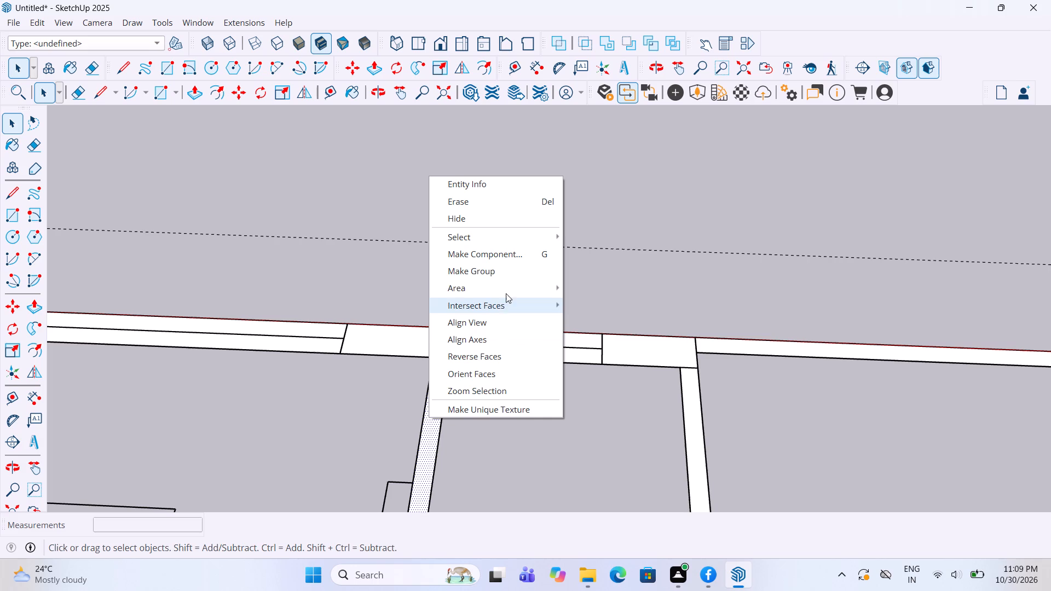
{"action": "left_click", "coordinate": [510, 275]}
Group the thin outer side wall of the empty corner room, and separately group the wall dividing that room from the second bedroom.
{"action": "scroll", "coordinate": [489, 339], "scroll_direction": "down", "scroll_amount": 16}
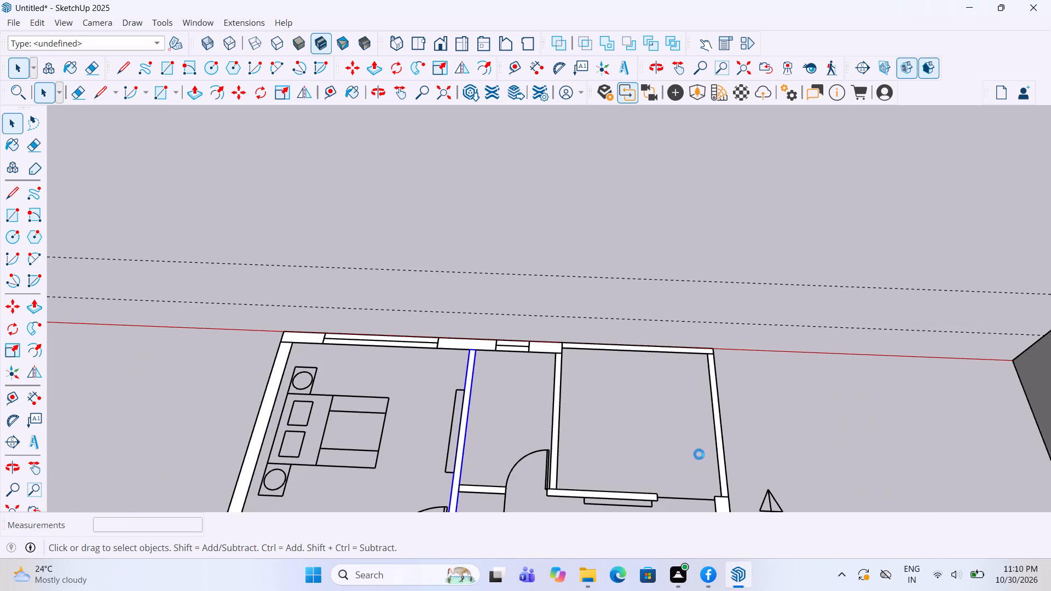
{"action": "scroll", "coordinate": [723, 485], "scroll_direction": "up", "scroll_amount": 3}
{"action": "scroll", "coordinate": [692, 416], "scroll_direction": "down", "scroll_amount": 5}
{"action": "scroll", "coordinate": [712, 485], "scroll_direction": "up", "scroll_amount": 6}
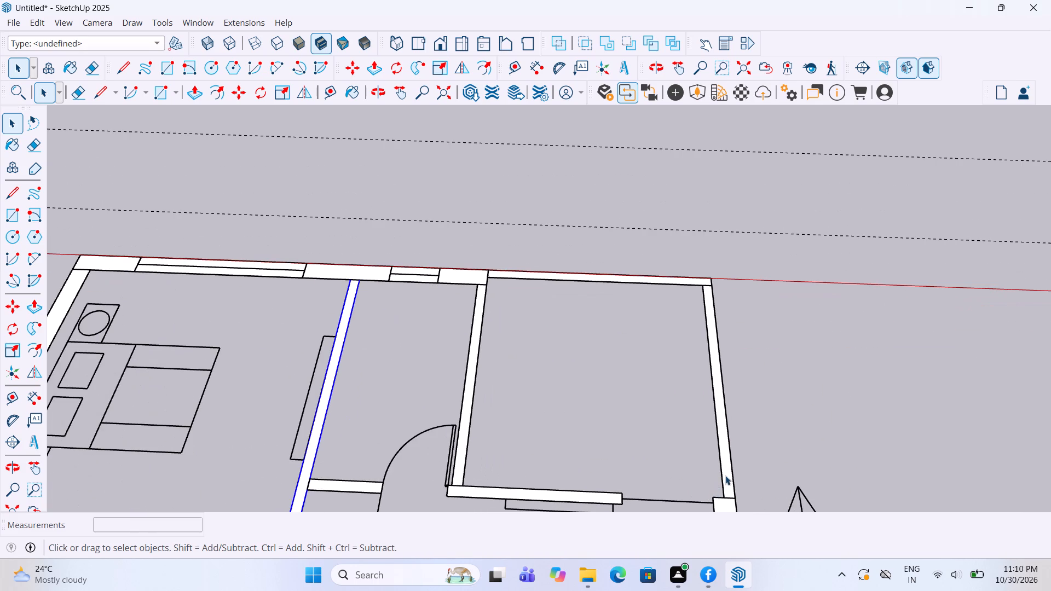
{"action": "left_click", "coordinate": [727, 476]}
{"action": "right_click", "coordinate": [727, 476]}
{"action": "left_click", "coordinate": [766, 324]}
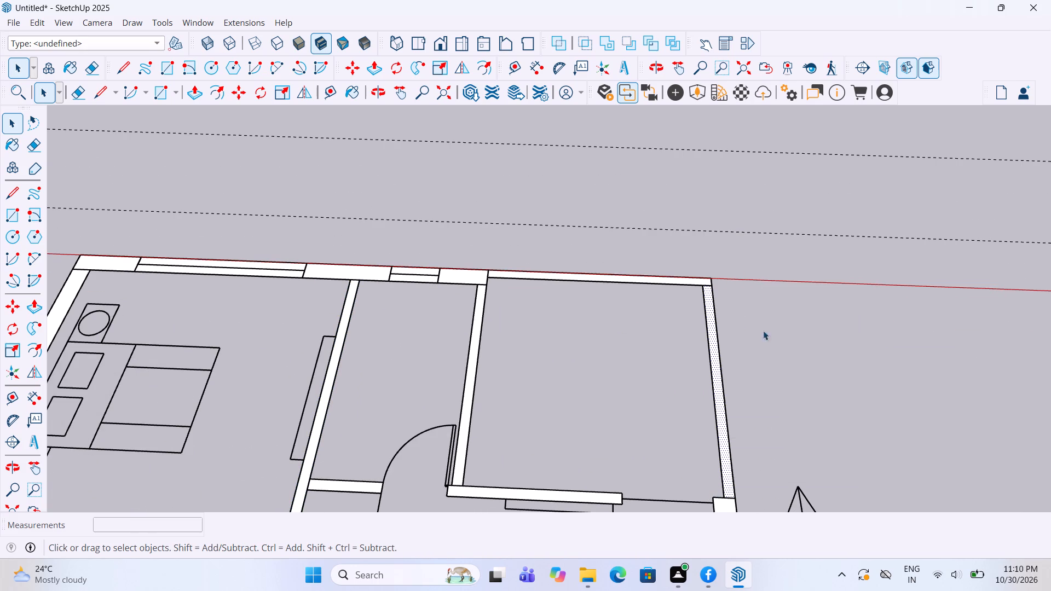
{"action": "left_click", "coordinate": [557, 499]}
{"action": "right_click", "coordinate": [558, 498]}
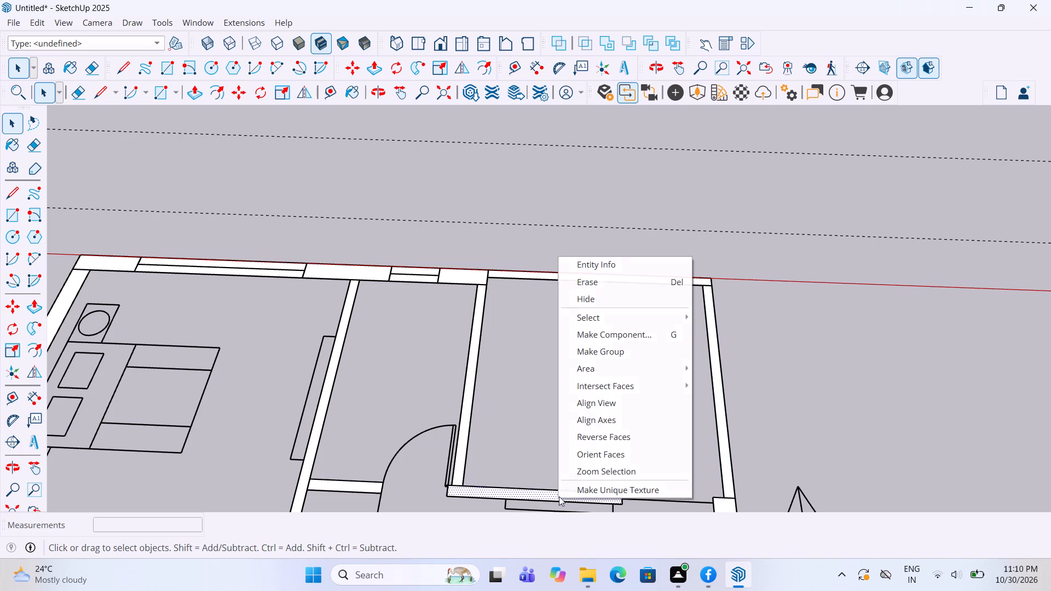
{"action": "left_click", "coordinate": [608, 355]}
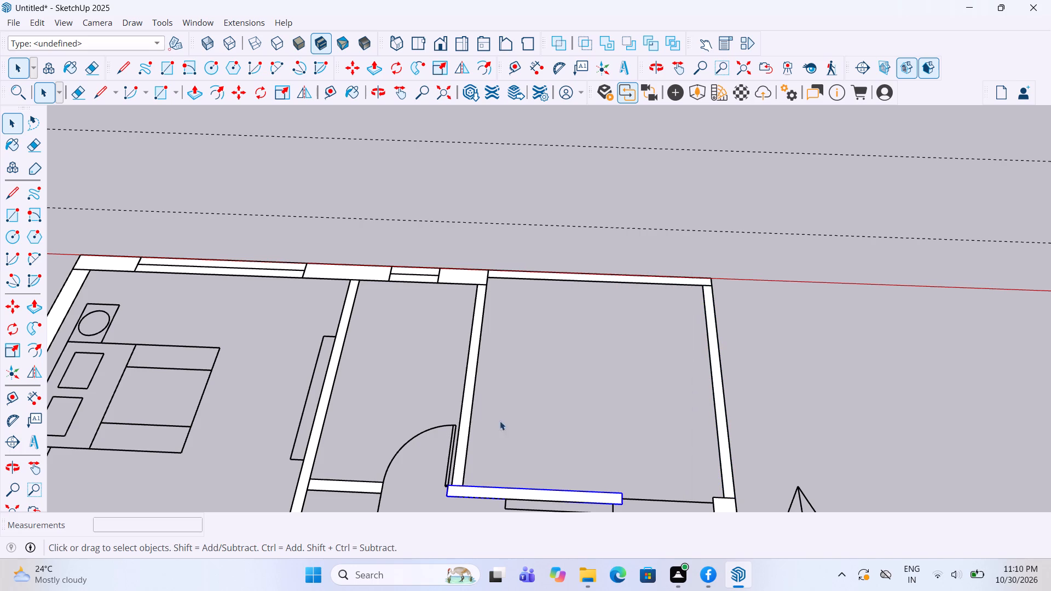
Make a group of the short partition wall beside the narrow room's door.
{"action": "left_click", "coordinate": [463, 450]}
{"action": "scroll", "coordinate": [471, 419], "scroll_direction": "down", "scroll_amount": 5}
{"action": "scroll", "coordinate": [411, 465], "scroll_direction": "up", "scroll_amount": 2}
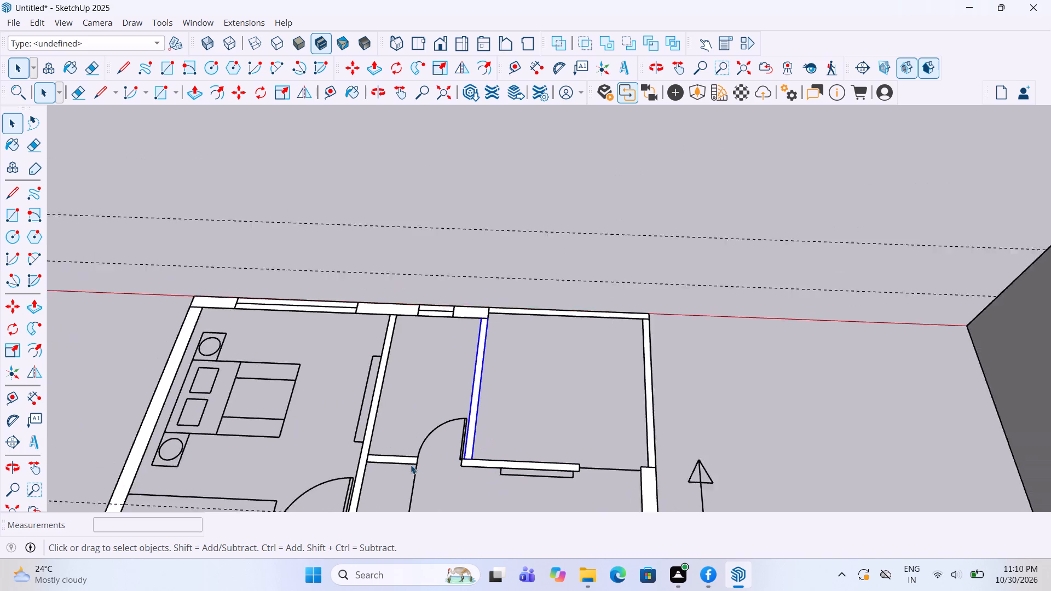
{"action": "scroll", "coordinate": [411, 465], "scroll_direction": "up", "scroll_amount": 1}
{"action": "left_click", "coordinate": [405, 457]}
{"action": "right_click", "coordinate": [405, 457]}
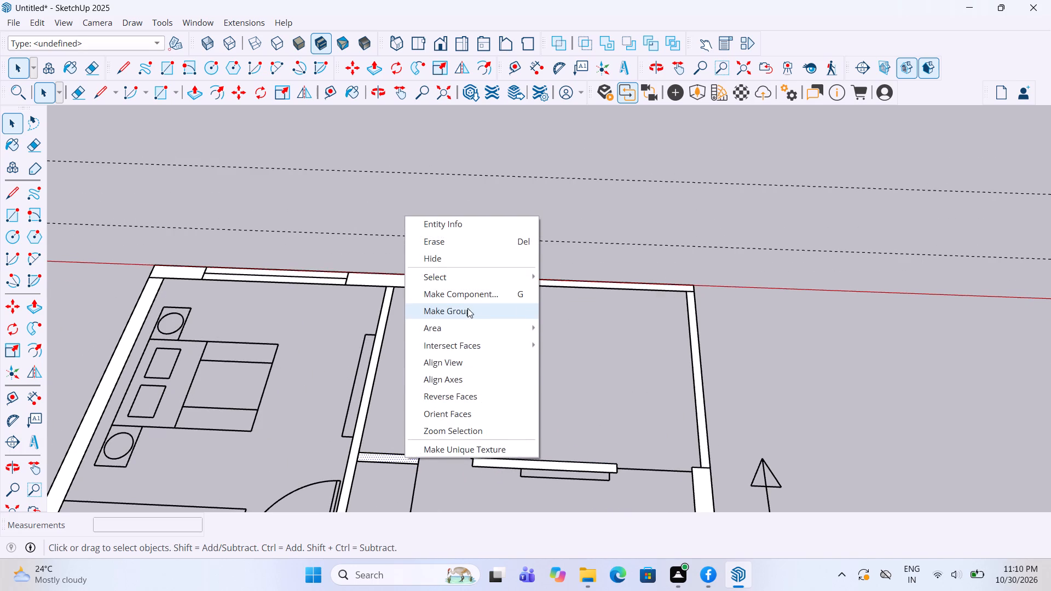
{"action": "left_click", "coordinate": [467, 308]}
Group the second bedroom's outer wall section next to the corner room, and make a separate group of the adjoining window.
{"action": "scroll", "coordinate": [478, 368], "scroll_direction": "down", "scroll_amount": 4}
{"action": "scroll", "coordinate": [639, 447], "scroll_direction": "up", "scroll_amount": 4}
{"action": "left_click", "coordinate": [639, 457]}
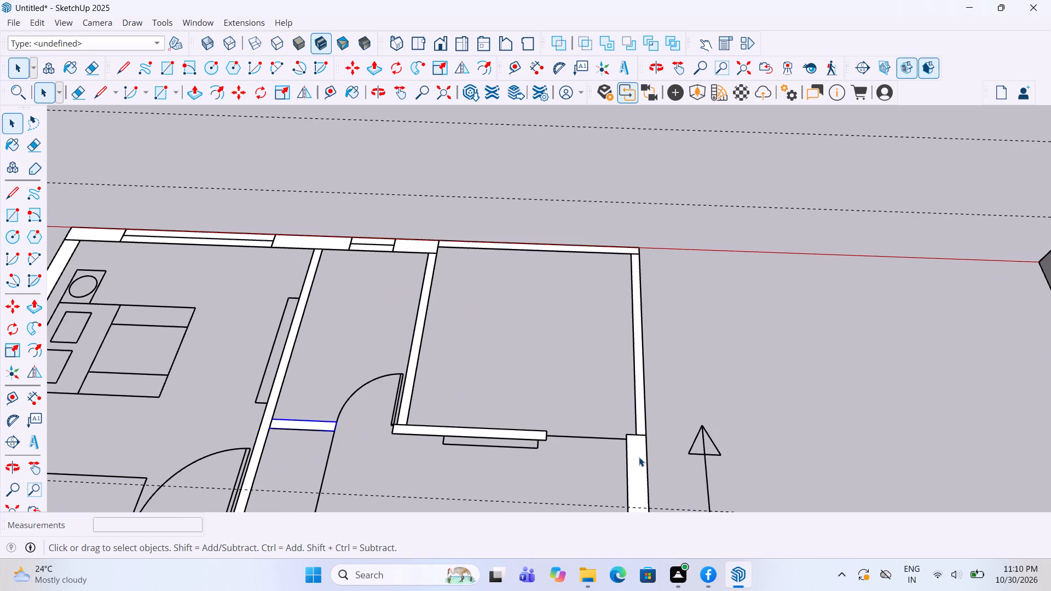
{"action": "right_click", "coordinate": [639, 457]}
{"action": "left_click", "coordinate": [707, 309]}
{"action": "scroll", "coordinate": [707, 277], "scroll_direction": "down", "scroll_amount": 10}
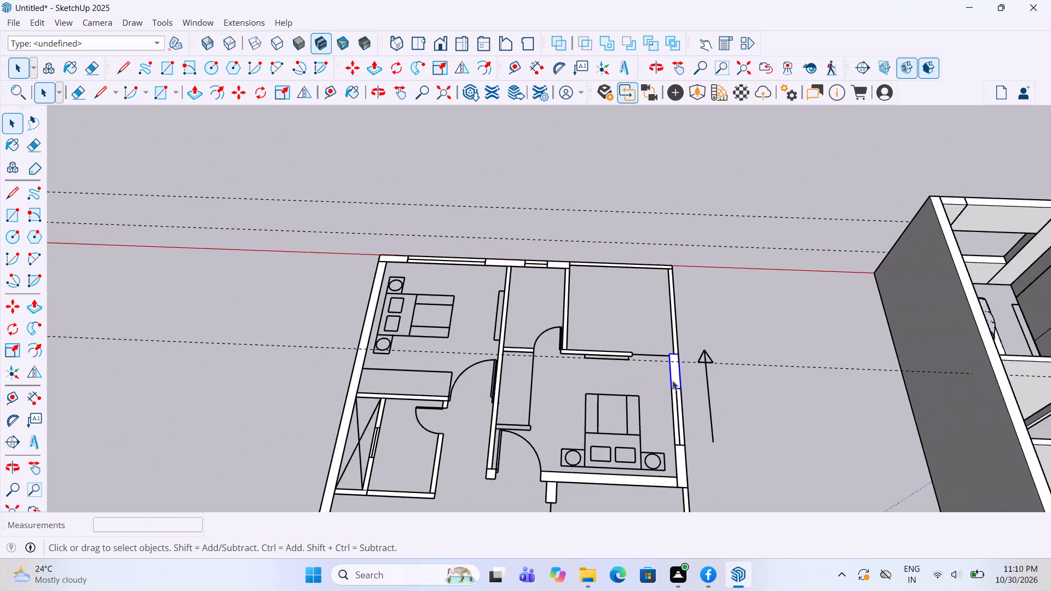
{"action": "scroll", "coordinate": [663, 419], "scroll_direction": "up", "scroll_amount": 8}
{"action": "left_click", "coordinate": [683, 439]}
{"action": "right_click", "coordinate": [683, 439]}
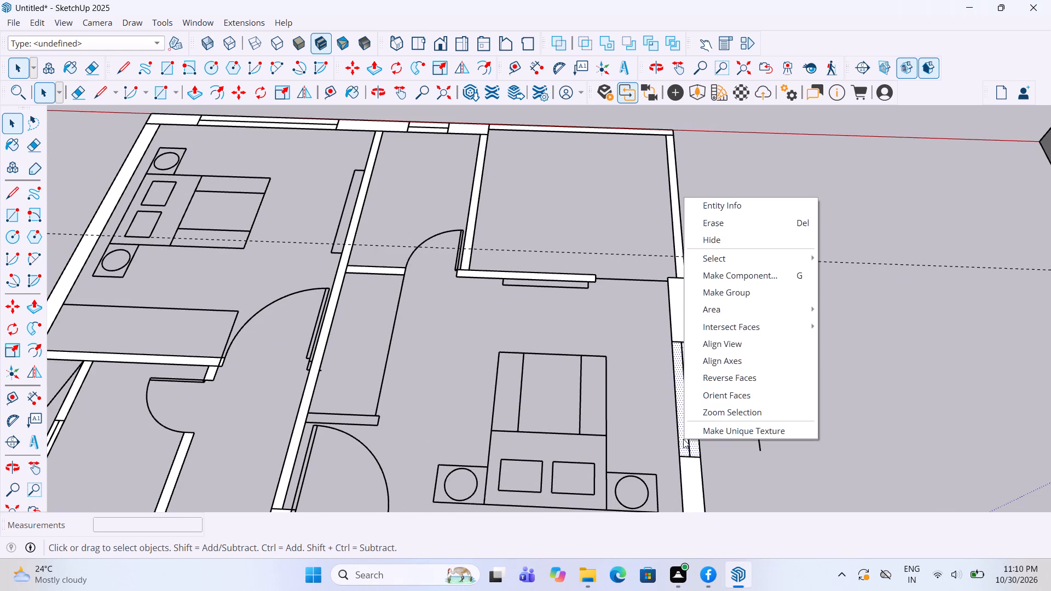
{"action": "left_click", "coordinate": [727, 294]}
Make separate groups of the outer wall section on the window's other side and the wall behind the second bedroom's bed.
{"action": "scroll", "coordinate": [692, 338], "scroll_direction": "down", "scroll_amount": 5}
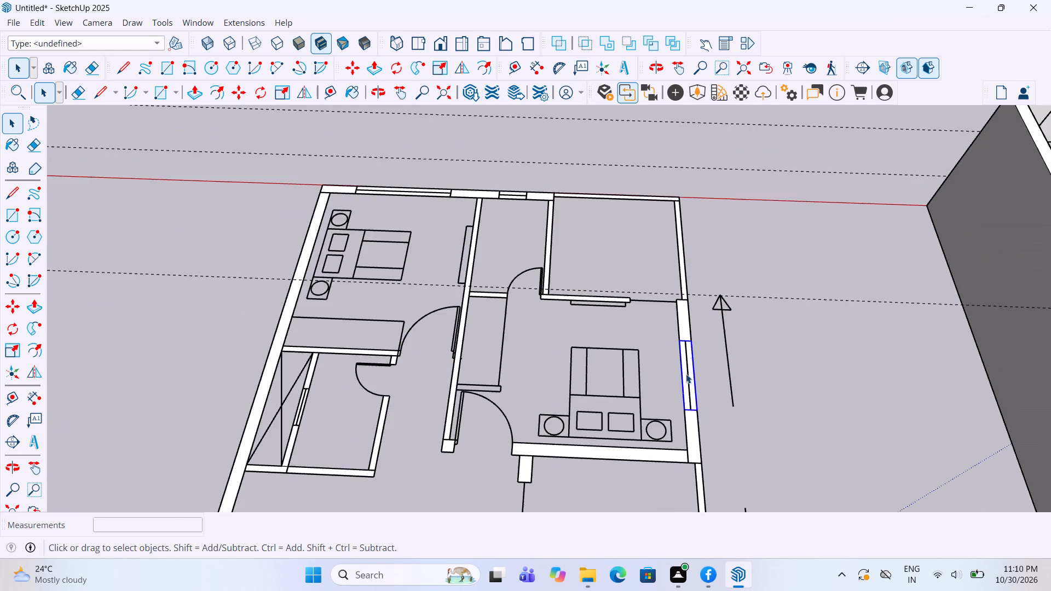
{"action": "scroll", "coordinate": [677, 438], "scroll_direction": "up", "scroll_amount": 3}
{"action": "left_click", "coordinate": [698, 457]}
{"action": "right_click", "coordinate": [698, 457]}
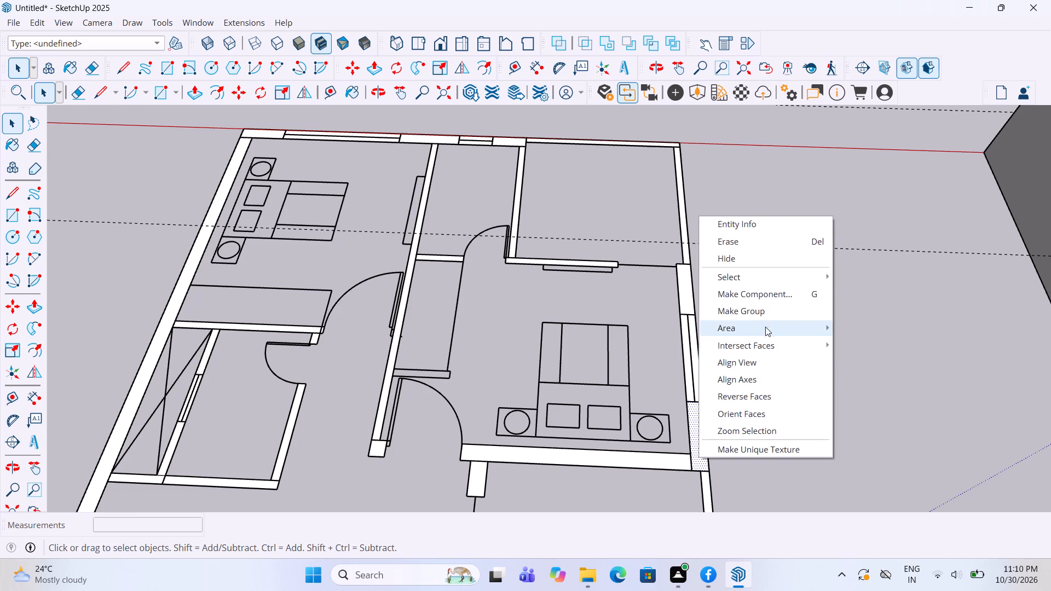
{"action": "double_click", "coordinate": [767, 316]}
{"action": "left_click", "coordinate": [638, 457]}
{"action": "right_click", "coordinate": [638, 457]}
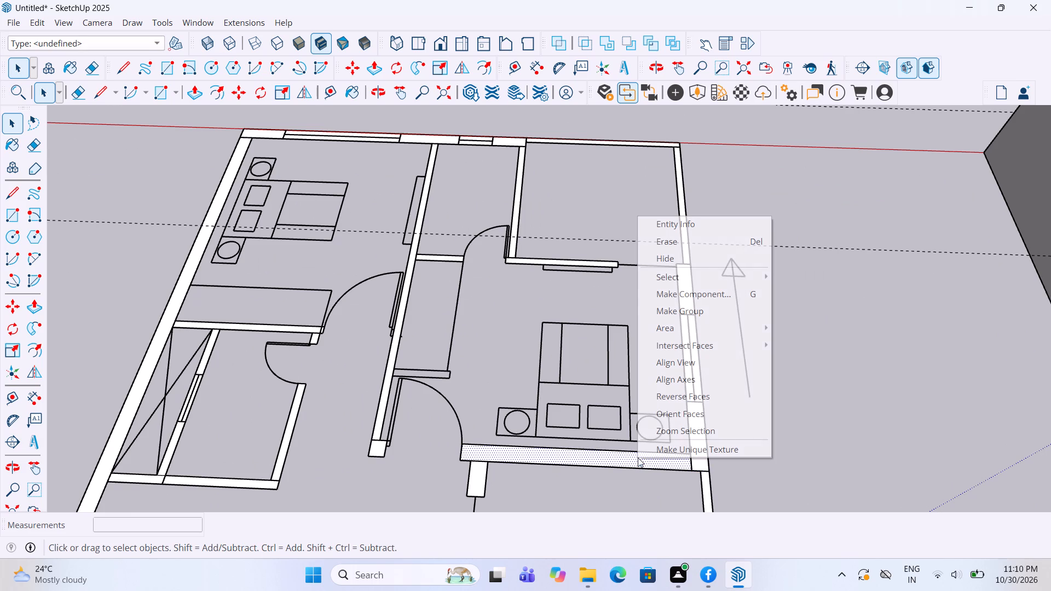
{"action": "left_click", "coordinate": [687, 316]}
Make separate groups of the short wall stub below the second bedroom and the small end block of the long partition wall.
{"action": "left_click", "coordinate": [481, 467]}
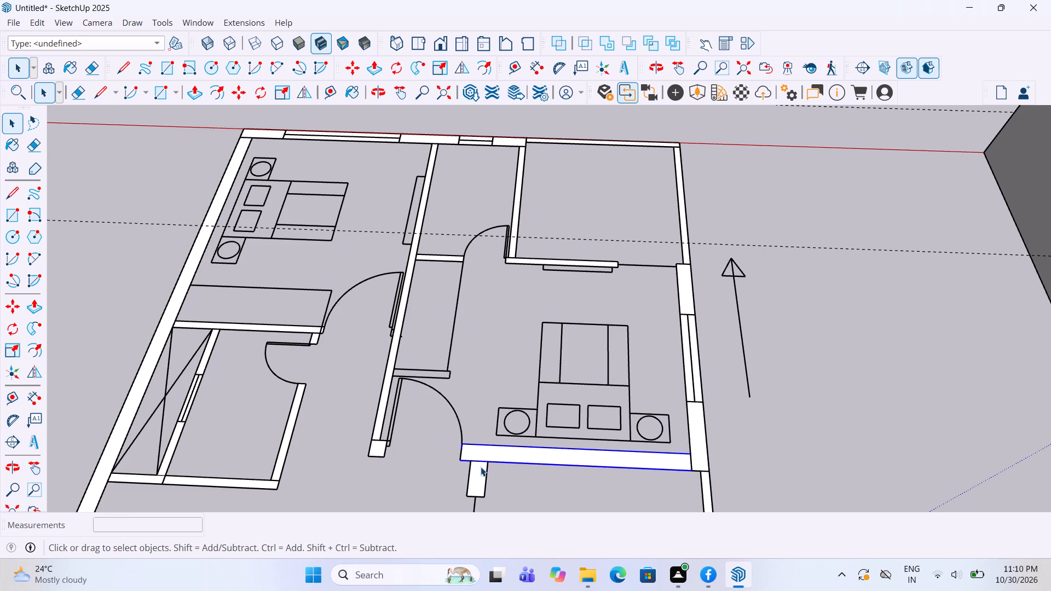
{"action": "right_click", "coordinate": [481, 467]}
{"action": "left_click", "coordinate": [551, 326]}
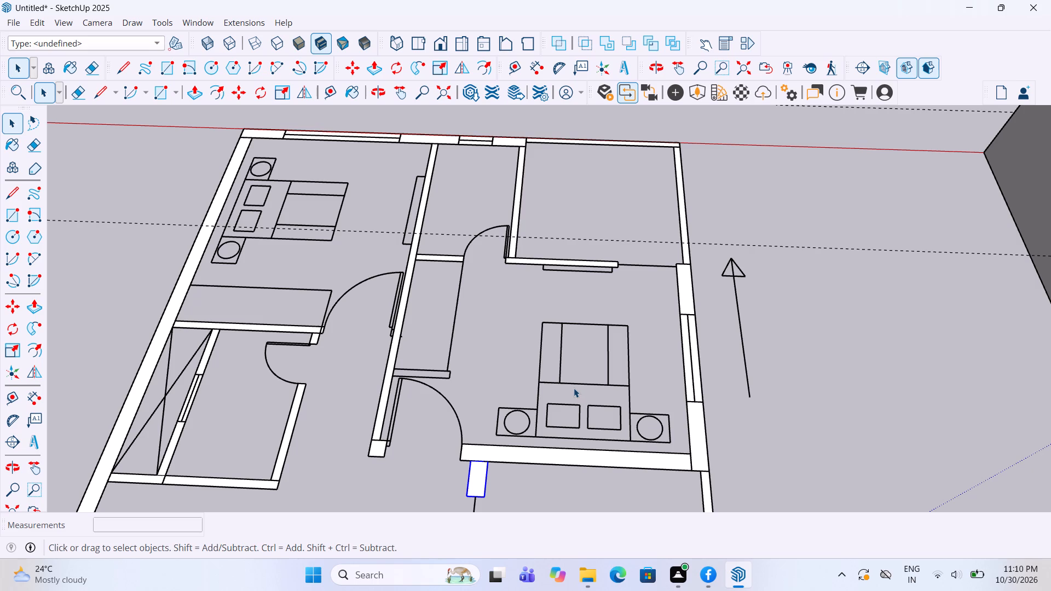
{"action": "left_click", "coordinate": [378, 444]}
{"action": "right_click", "coordinate": [378, 444]}
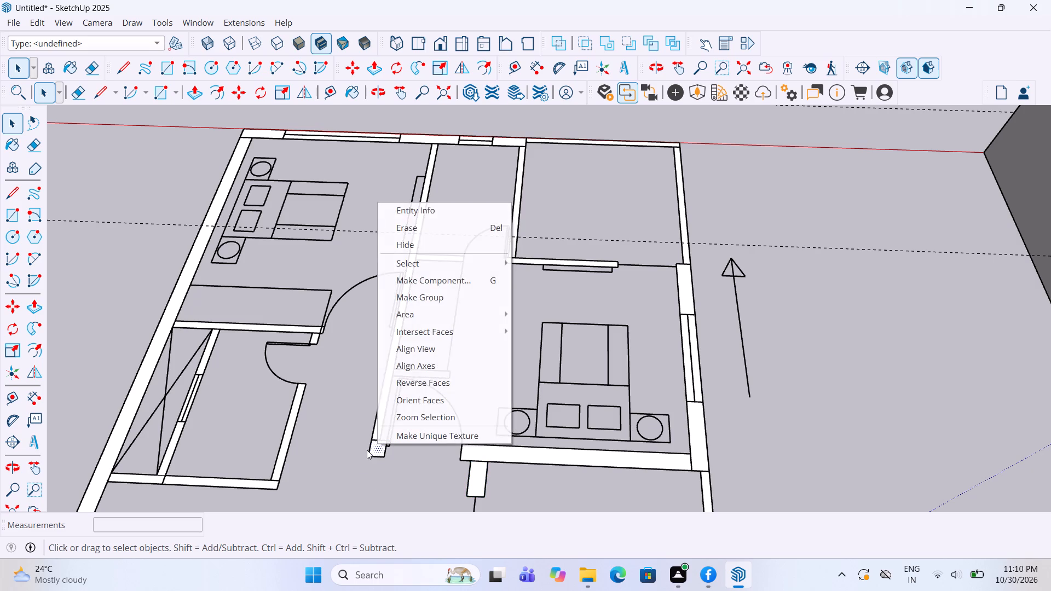
{"action": "left_click", "coordinate": [446, 289]}
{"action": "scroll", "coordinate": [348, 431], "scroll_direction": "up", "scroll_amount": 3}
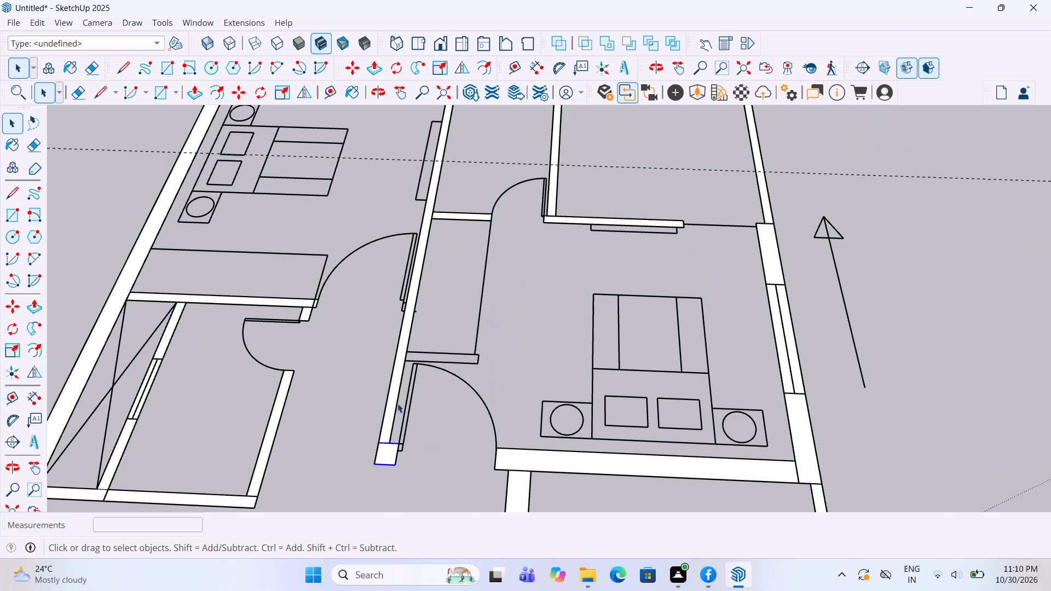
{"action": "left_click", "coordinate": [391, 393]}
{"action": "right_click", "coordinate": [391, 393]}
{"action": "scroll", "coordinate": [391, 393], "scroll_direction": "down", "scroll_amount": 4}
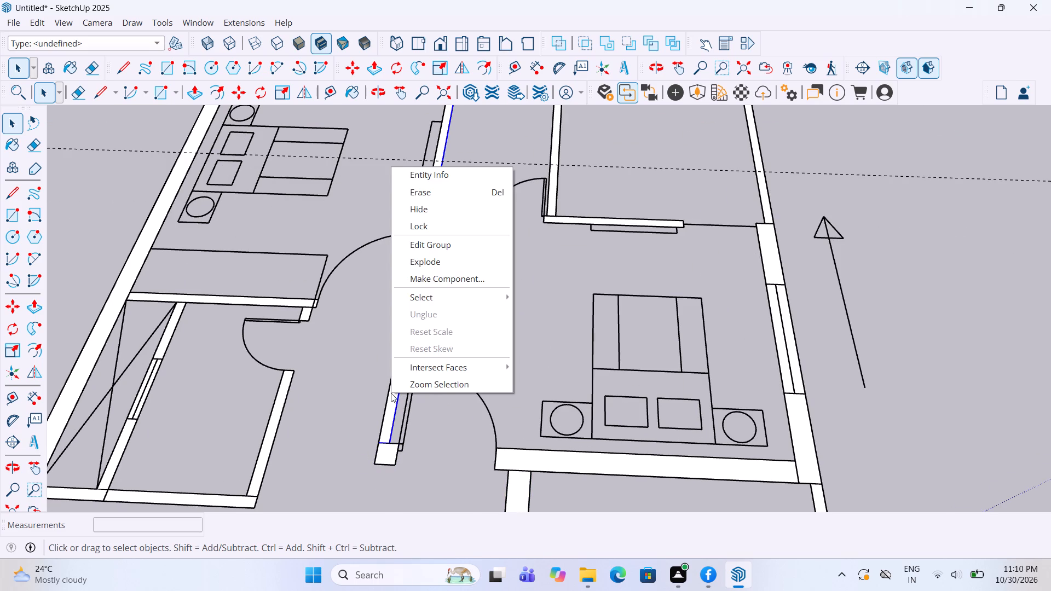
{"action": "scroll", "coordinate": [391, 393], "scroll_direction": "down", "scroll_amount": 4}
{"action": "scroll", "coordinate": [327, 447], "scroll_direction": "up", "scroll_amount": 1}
Make separate groups of the bathroom's side wall beside its door and the bathroom's lower wall.
{"action": "left_click", "coordinate": [268, 433]}
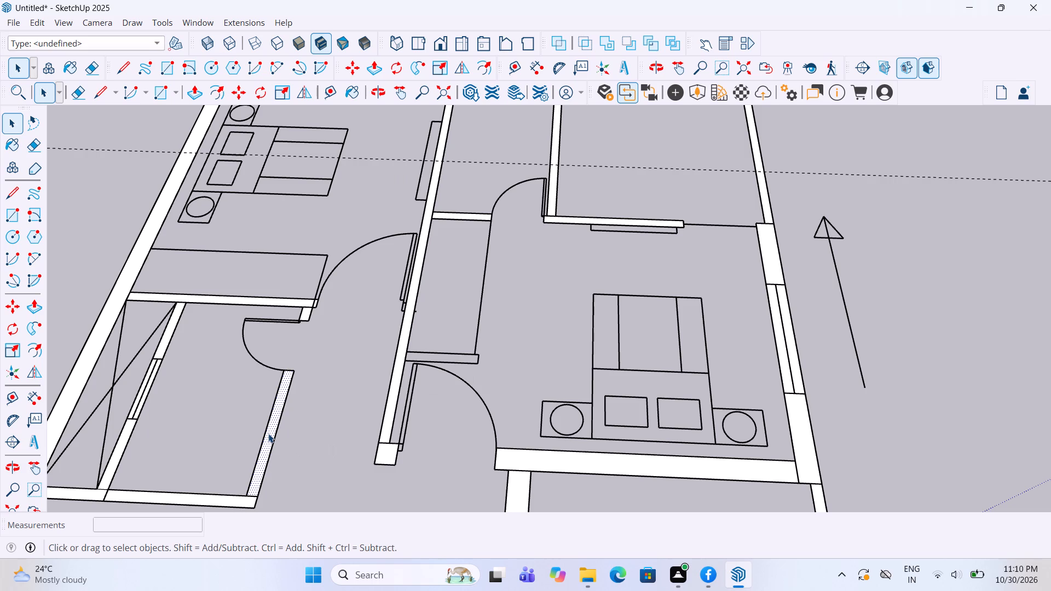
{"action": "right_click", "coordinate": [268, 433]}
{"action": "left_click", "coordinate": [349, 292]}
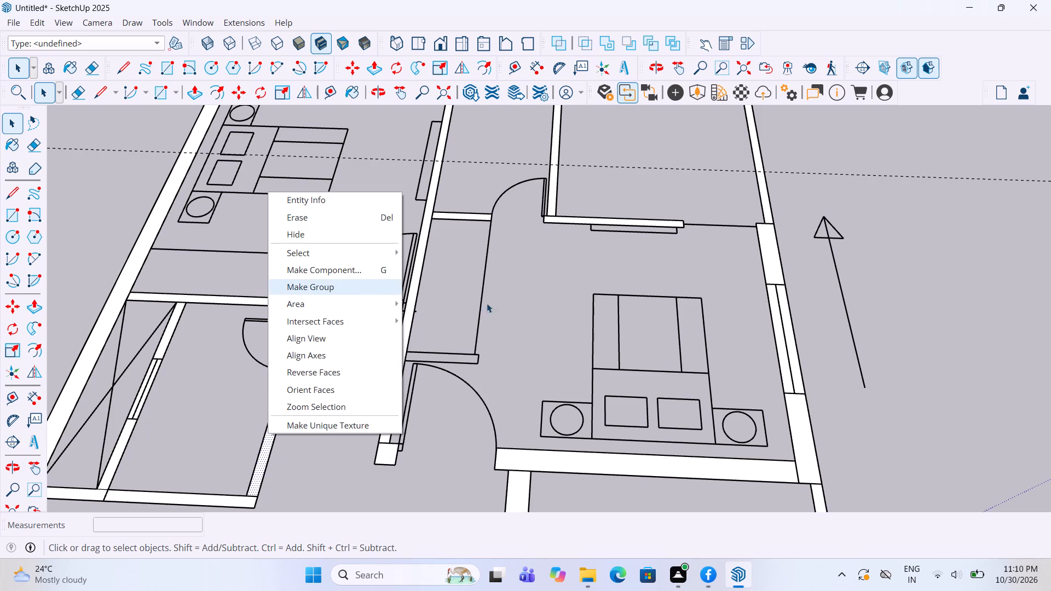
{"action": "scroll", "coordinate": [524, 300], "scroll_direction": "down", "scroll_amount": 4}
{"action": "scroll", "coordinate": [294, 395], "scroll_direction": "up", "scroll_amount": 3}
{"action": "double_click", "coordinate": [291, 455]}
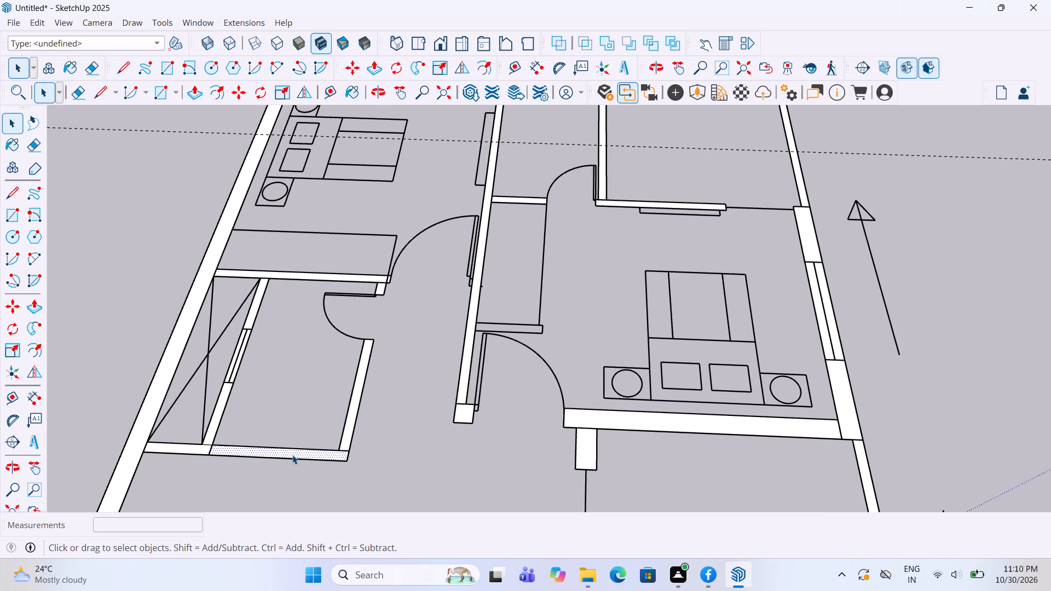
{"action": "right_click", "coordinate": [292, 455]}
{"action": "left_click", "coordinate": [347, 343]}
Group the lower wall of the narrow shaft, and separately group the shaft partition section below the small window.
{"action": "double_click", "coordinate": [189, 450]}
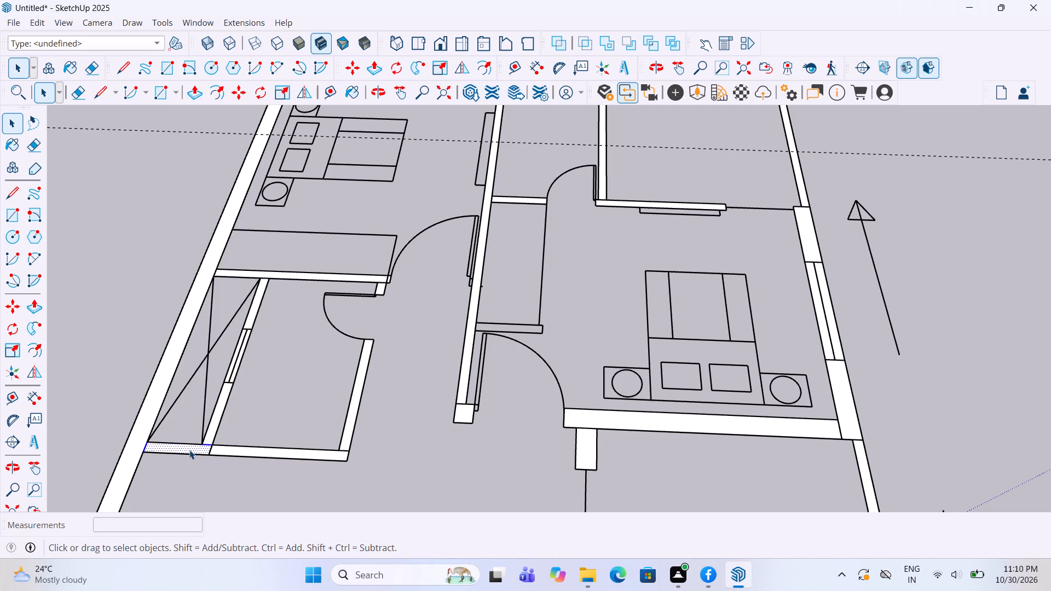
{"action": "right_click", "coordinate": [189, 450]}
{"action": "left_click", "coordinate": [248, 333]}
{"action": "double_click", "coordinate": [223, 399]}
{"action": "right_click", "coordinate": [222, 399]}
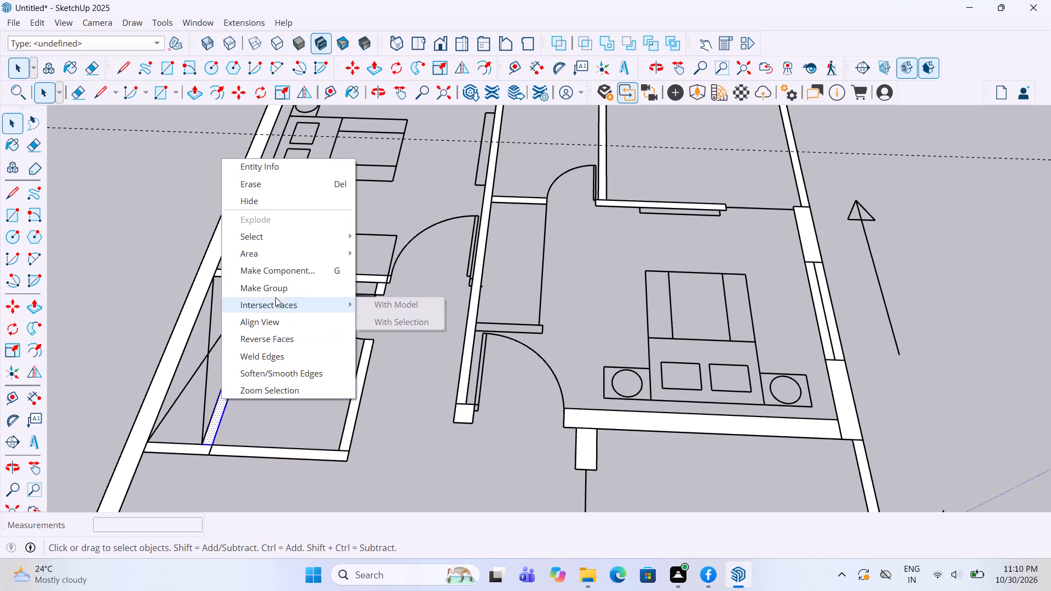
{"action": "left_click", "coordinate": [278, 293]}
Group the small window in the shaft partition beside the bathroom.
{"action": "left_click", "coordinate": [230, 370]}
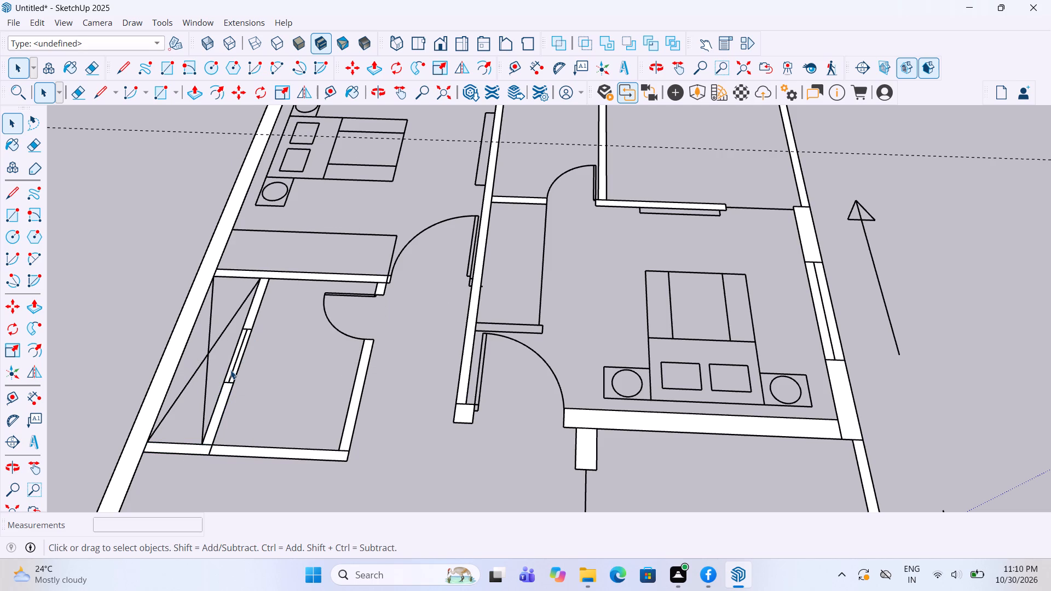
{"action": "left_click", "coordinate": [230, 370]}
{"action": "scroll", "coordinate": [227, 369], "scroll_direction": "up", "scroll_amount": 4}
{"action": "left_click", "coordinate": [236, 377]}
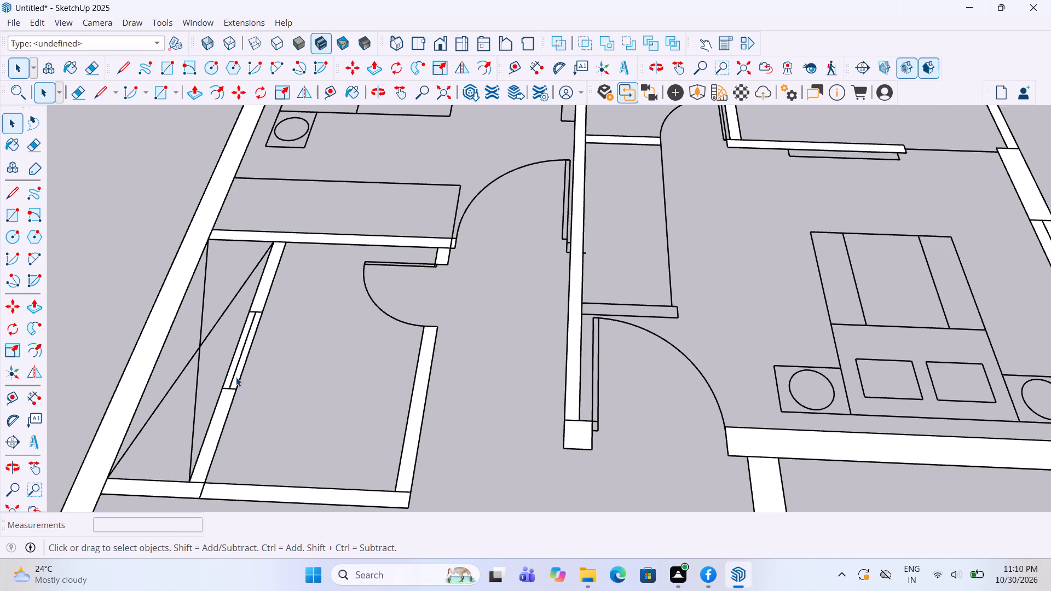
{"action": "left_click", "coordinate": [236, 377]}
{"action": "left_click", "coordinate": [252, 400]}
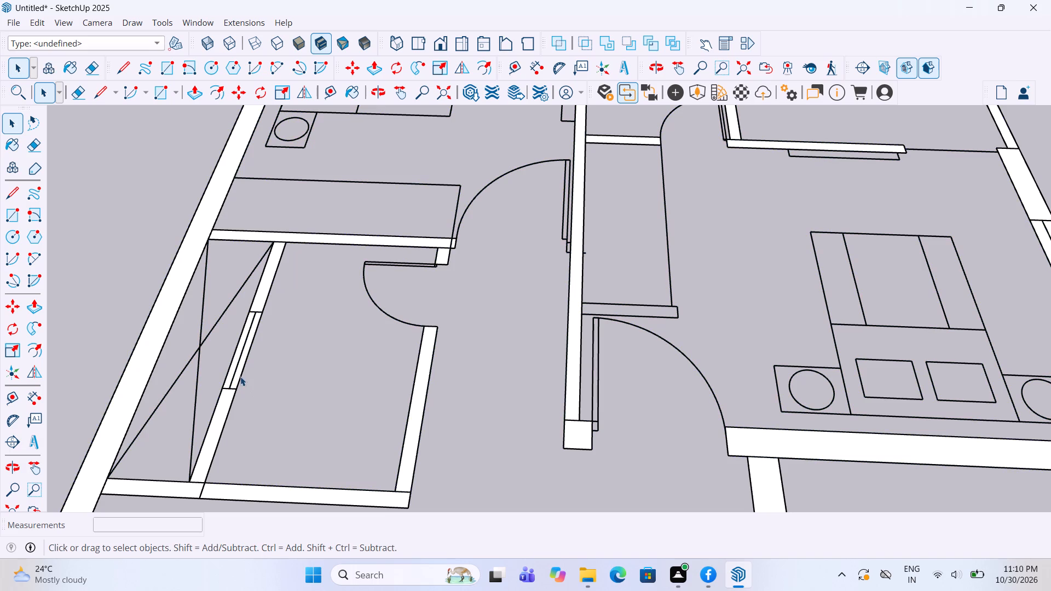
{"action": "left_click", "coordinate": [238, 372]}
{"action": "left_click", "coordinate": [238, 372]}
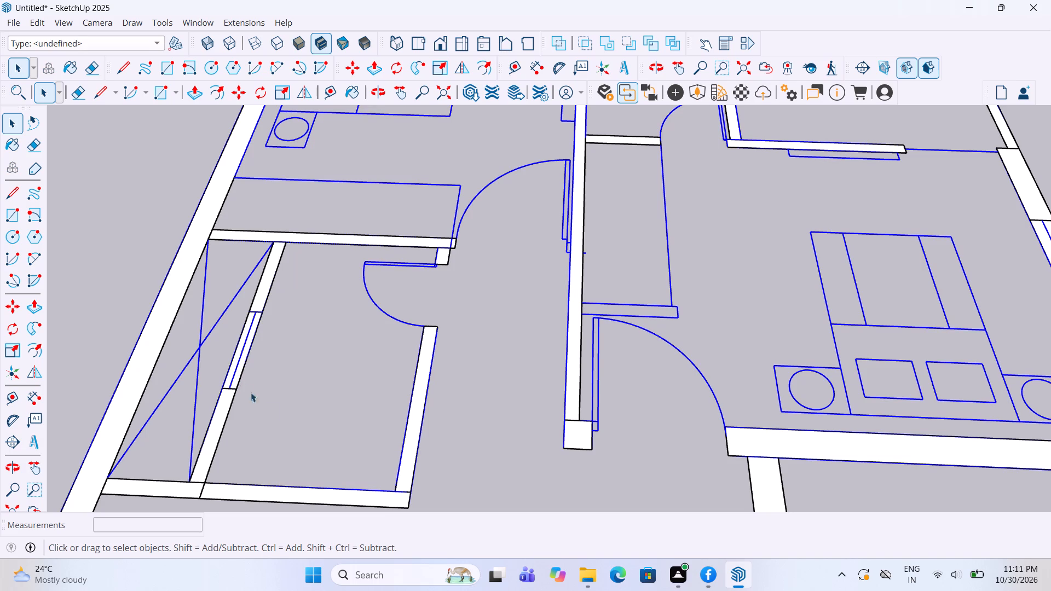
{"action": "left_click", "coordinate": [278, 410]}
{"action": "scroll", "coordinate": [226, 343], "scroll_direction": "up", "scroll_amount": 2}
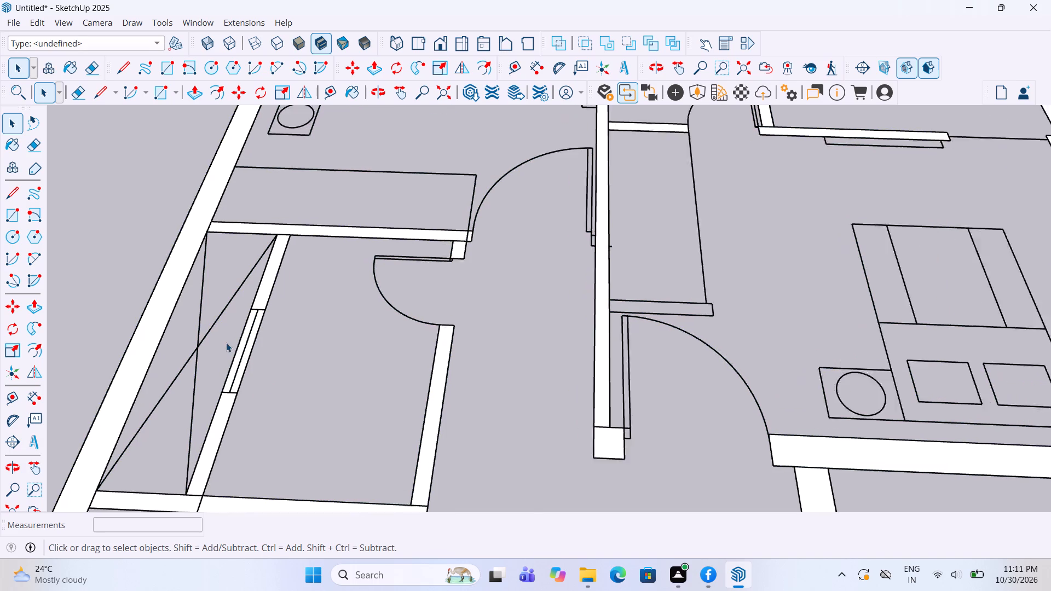
{"action": "scroll", "coordinate": [226, 343], "scroll_direction": "up", "scroll_amount": 3}
{"action": "left_click", "coordinate": [238, 375]}
{"action": "right_click", "coordinate": [238, 375]}
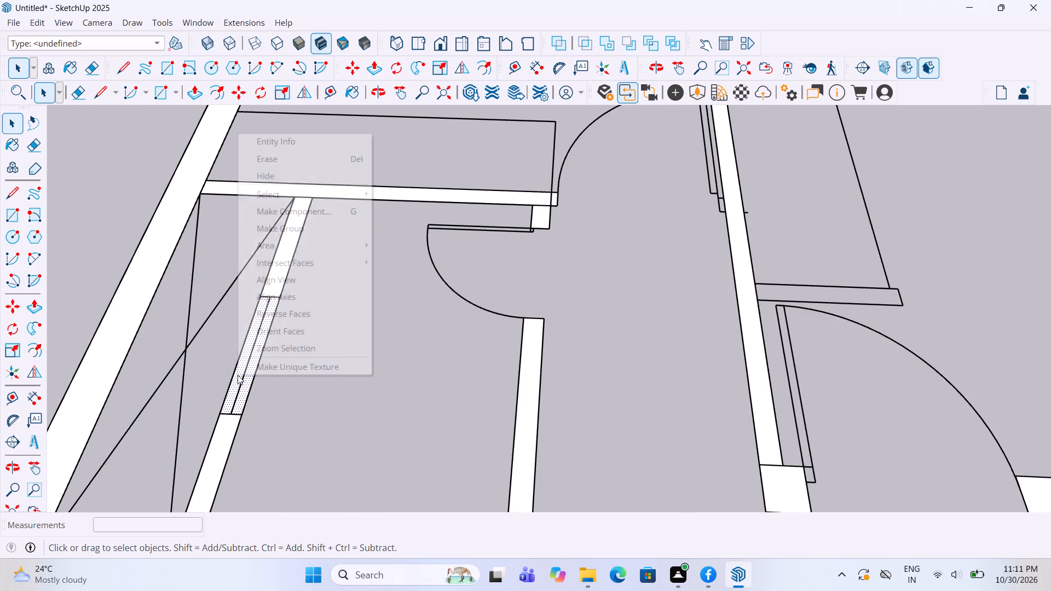
{"action": "left_click", "coordinate": [314, 220]}
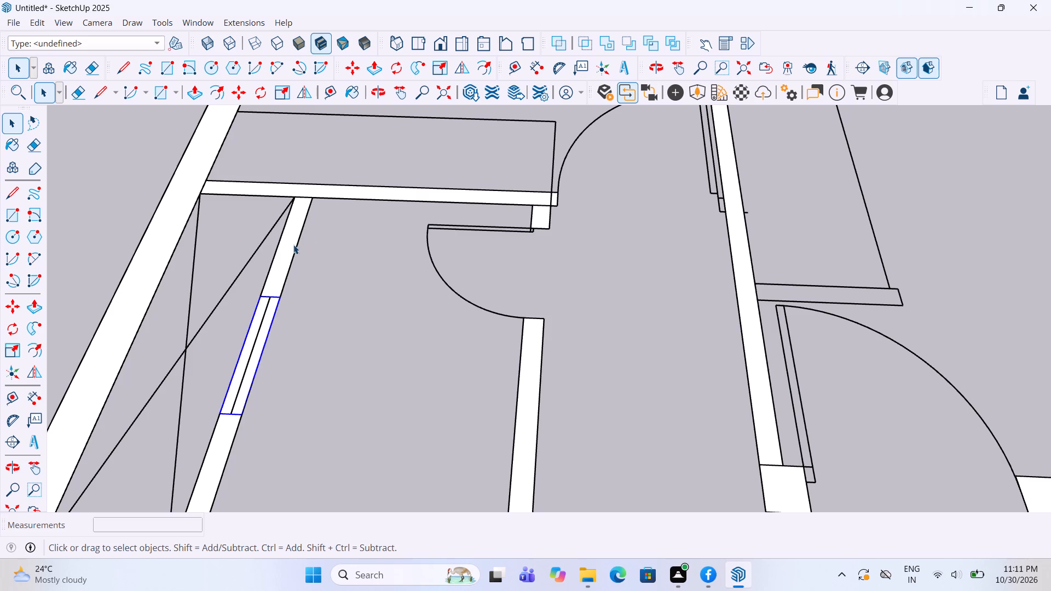
Group the shaft partition section above the small window.
{"action": "left_click", "coordinate": [289, 246]}
{"action": "right_click", "coordinate": [289, 246]}
{"action": "double_click", "coordinate": [318, 343]}
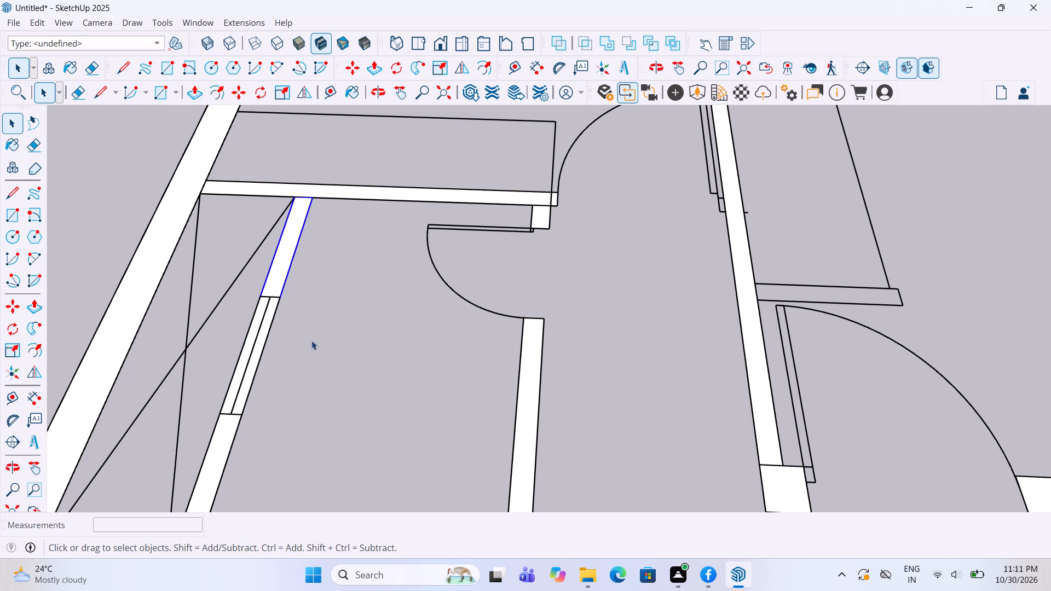
{"action": "scroll", "coordinate": [283, 325], "scroll_direction": "down", "scroll_amount": 11}
{"action": "key", "text": "Escape"}
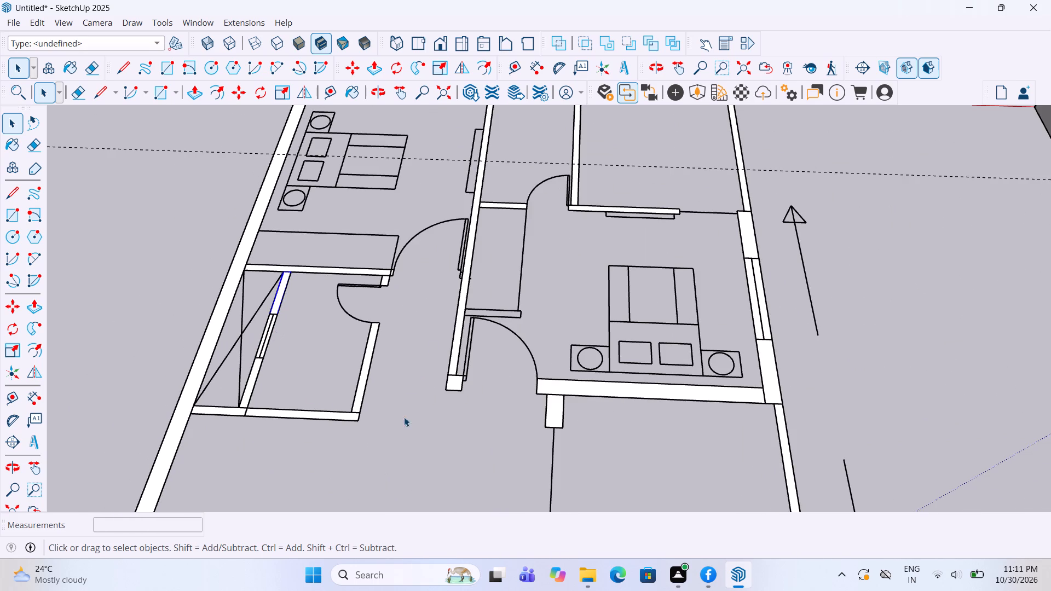
Make separate groups of the short wall stub at the bathroom door and the wall between the first bedroom and the bathroom.
{"action": "scroll", "coordinate": [397, 237], "scroll_direction": "up", "scroll_amount": 5}
{"action": "double_click", "coordinate": [377, 313]}
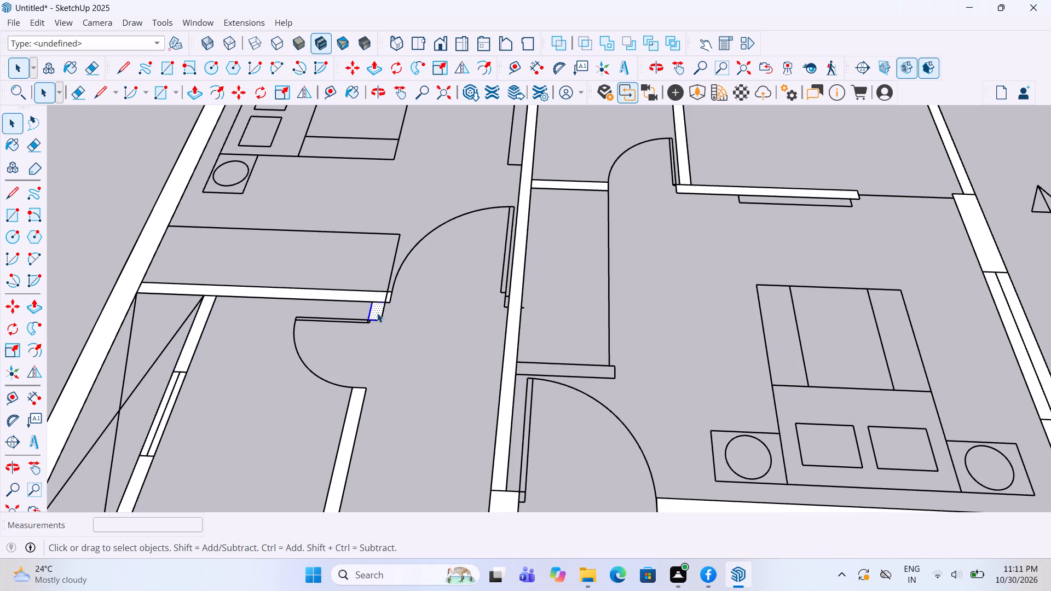
{"action": "right_click", "coordinate": [377, 313]}
{"action": "left_click", "coordinate": [440, 447]}
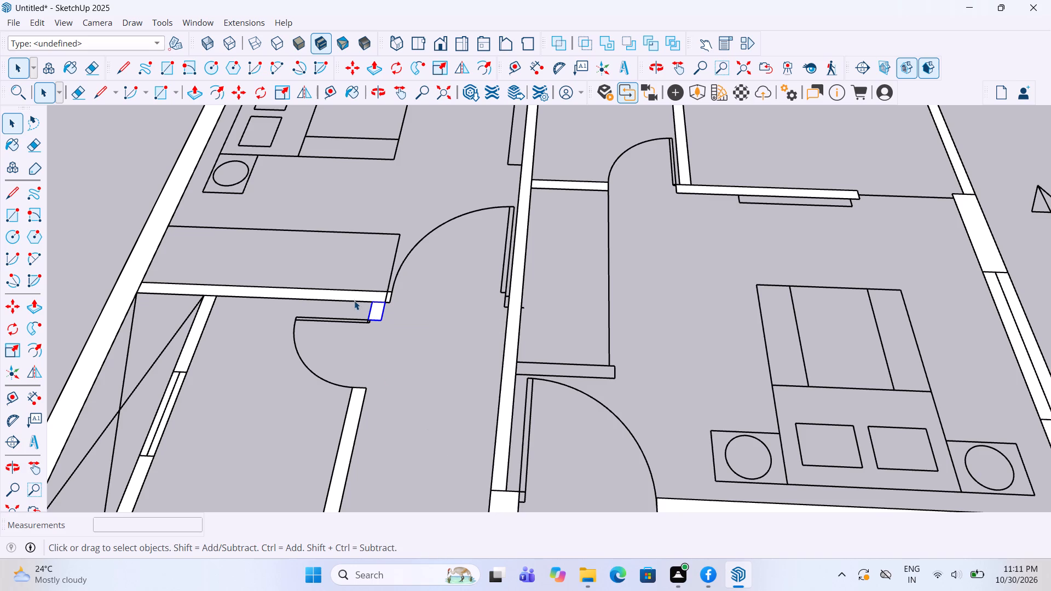
{"action": "double_click", "coordinate": [353, 294]}
{"action": "right_click", "coordinate": [353, 294]}
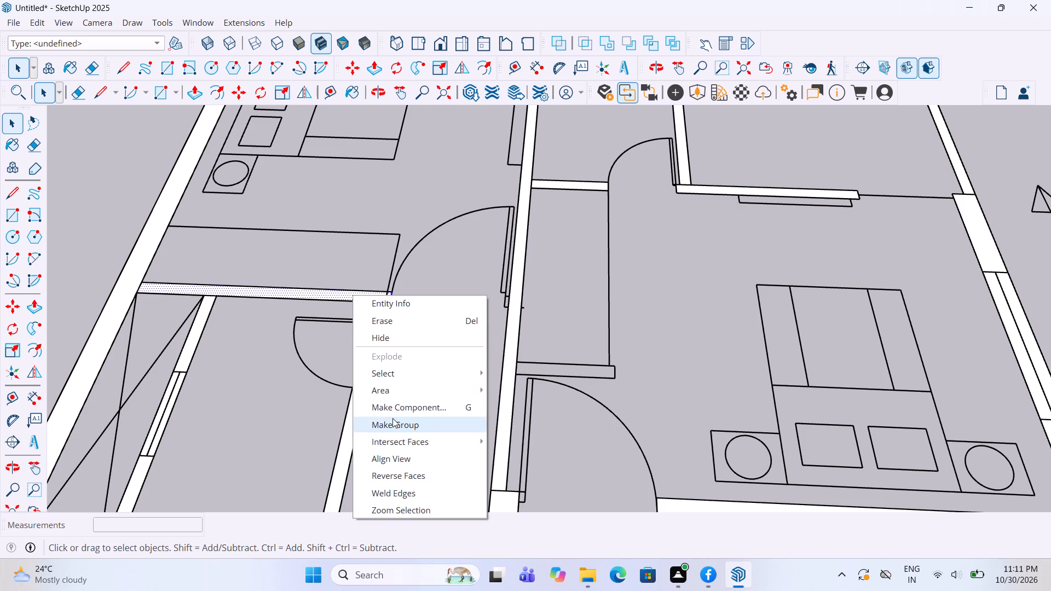
{"action": "left_click", "coordinate": [392, 418]}
{"action": "scroll", "coordinate": [372, 408], "scroll_direction": "down", "scroll_amount": 17}
{"action": "key", "text": "Escape"}
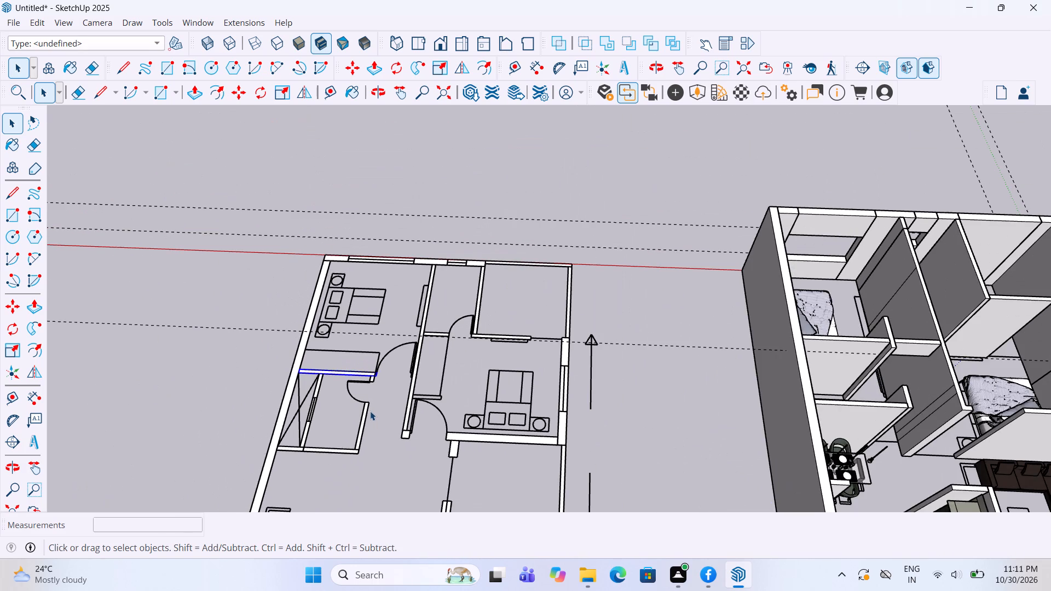
Check whether the walls around the upper rooms and the outer wall section beside the bedroom window are already grouped.
{"action": "scroll", "coordinate": [446, 301], "scroll_direction": "up", "scroll_amount": 4}
{"action": "scroll", "coordinate": [504, 304], "scroll_direction": "up", "scroll_amount": 6}
{"action": "scroll", "coordinate": [463, 362], "scroll_direction": "up", "scroll_amount": 4}
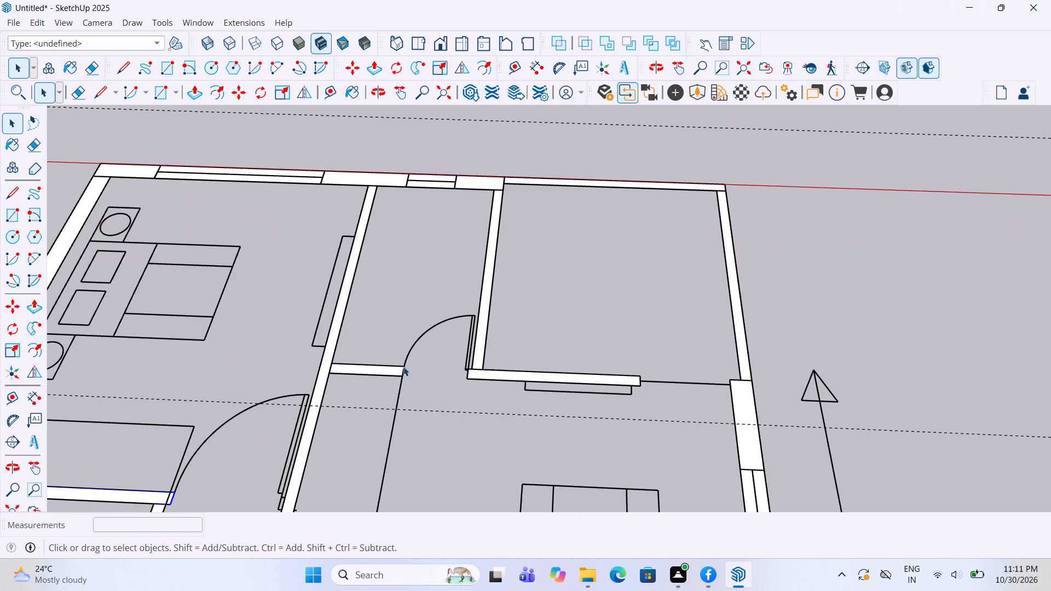
{"action": "left_click", "coordinate": [372, 369]}
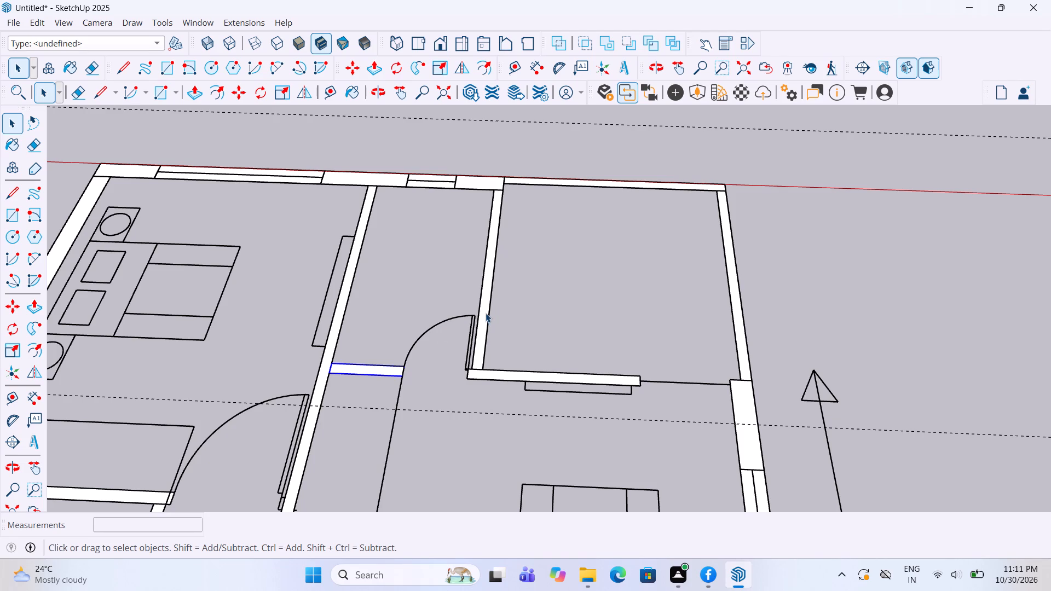
{"action": "left_click", "coordinate": [486, 313]}
{"action": "double_click", "coordinate": [496, 378]}
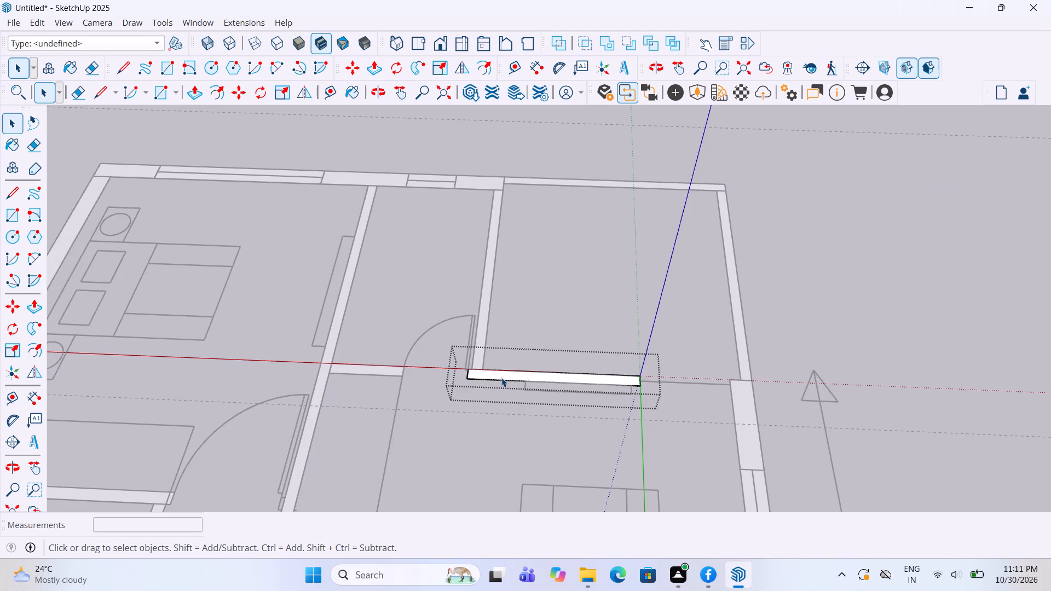
{"action": "key", "text": "Escape"}
{"action": "double_click", "coordinate": [757, 434]}
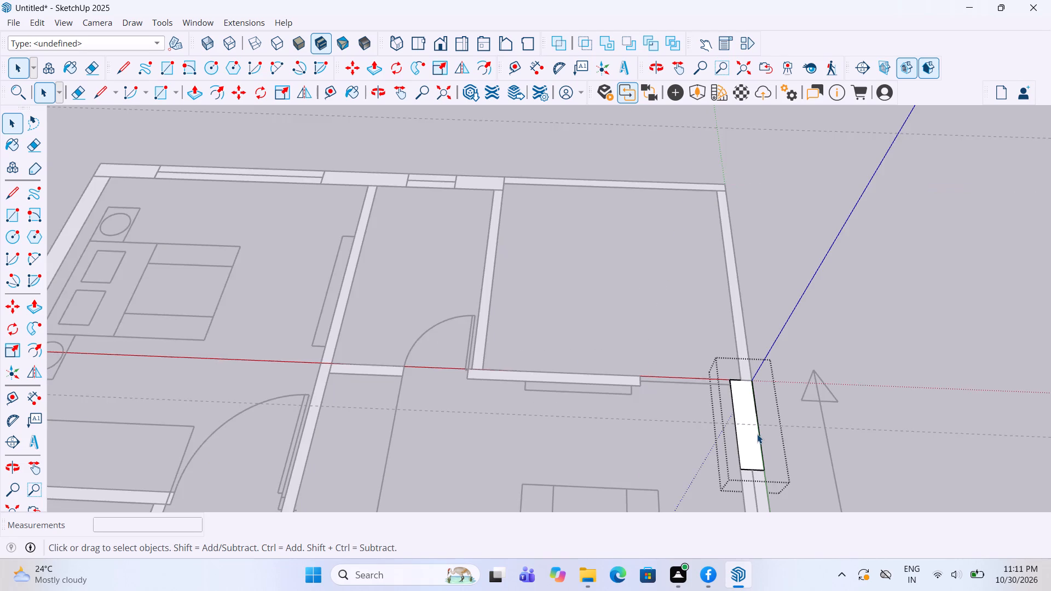
{"action": "key", "text": "Escape"}
Group the living room's lower wall section between the window and the door.
{"action": "scroll", "coordinate": [563, 357], "scroll_direction": "down", "scroll_amount": 17}
{"action": "scroll", "coordinate": [485, 414], "scroll_direction": "up", "scroll_amount": 6}
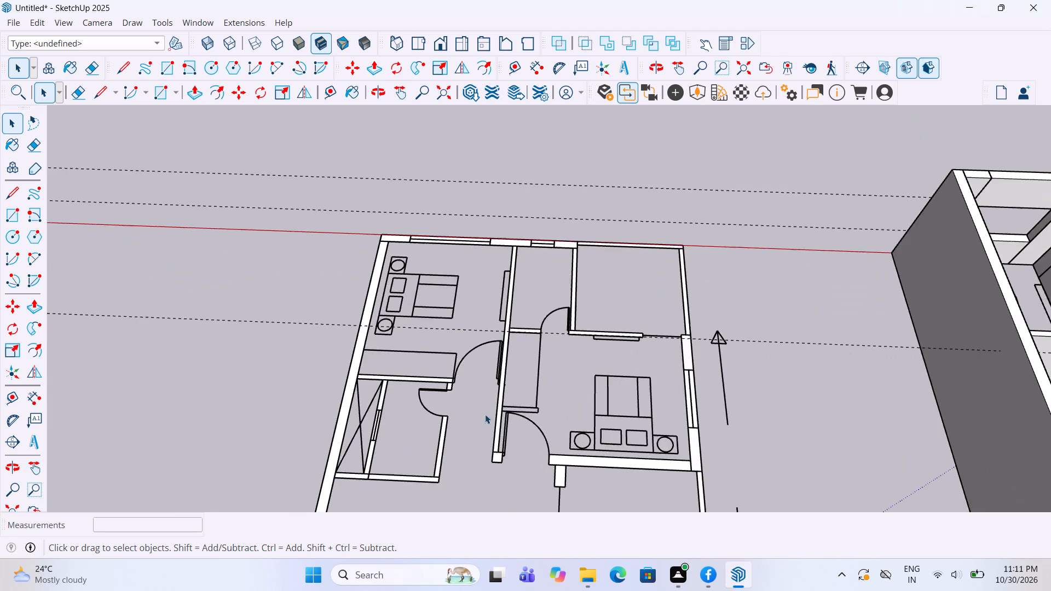
{"action": "scroll", "coordinate": [499, 433], "scroll_direction": "up", "scroll_amount": 5}
{"action": "scroll", "coordinate": [507, 357], "scroll_direction": "down", "scroll_amount": 13}
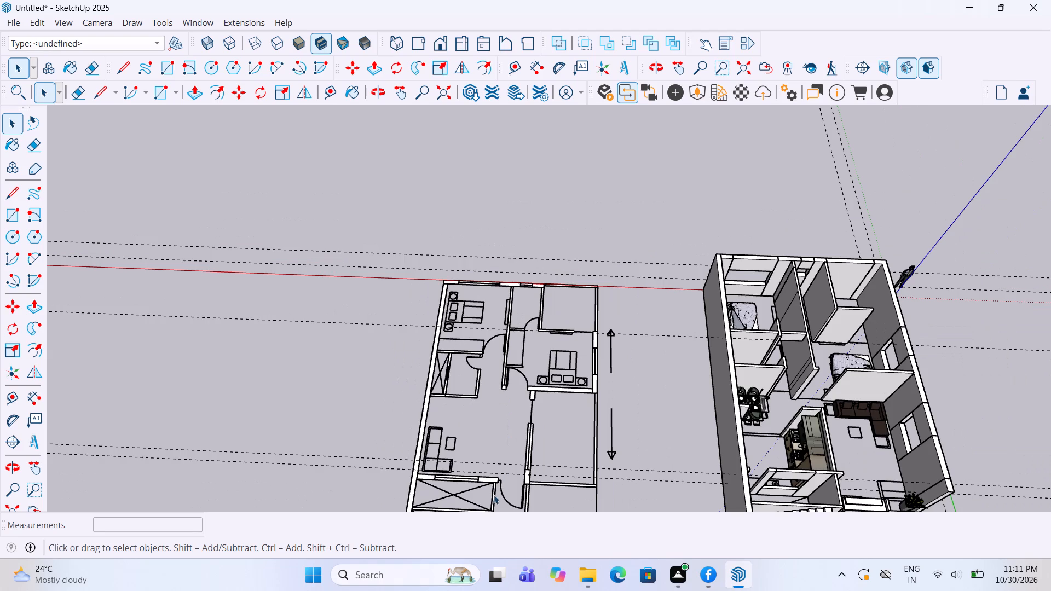
{"action": "scroll", "coordinate": [493, 496], "scroll_direction": "up", "scroll_amount": 10}
{"action": "left_click", "coordinate": [489, 465]}
{"action": "right_click", "coordinate": [488, 463]}
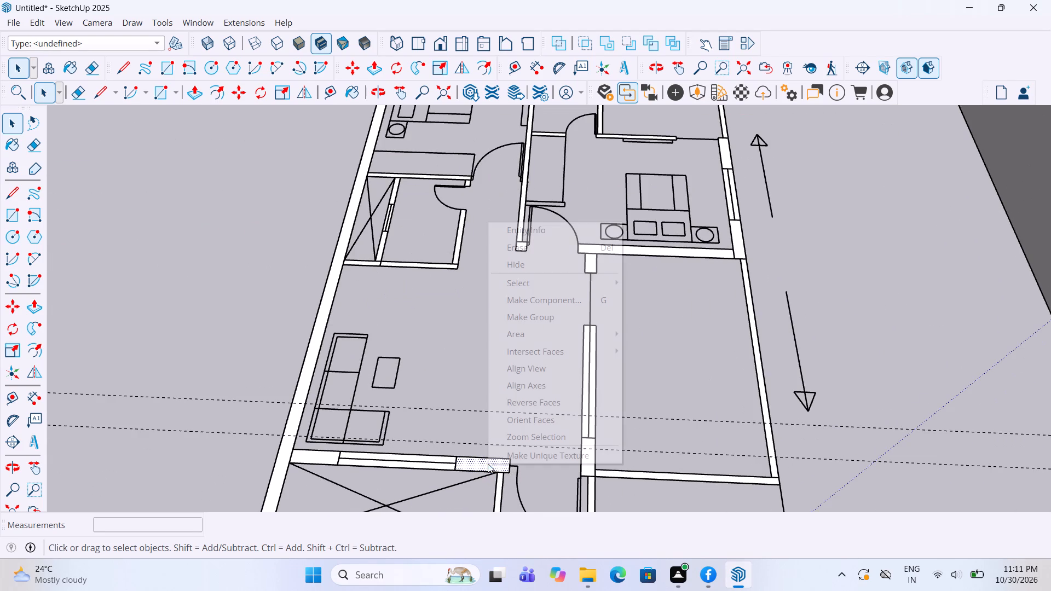
{"action": "left_click", "coordinate": [537, 312]}
Make separate groups of the living room's lower window and the wall section joining it to the outer wall.
{"action": "left_click", "coordinate": [424, 457]}
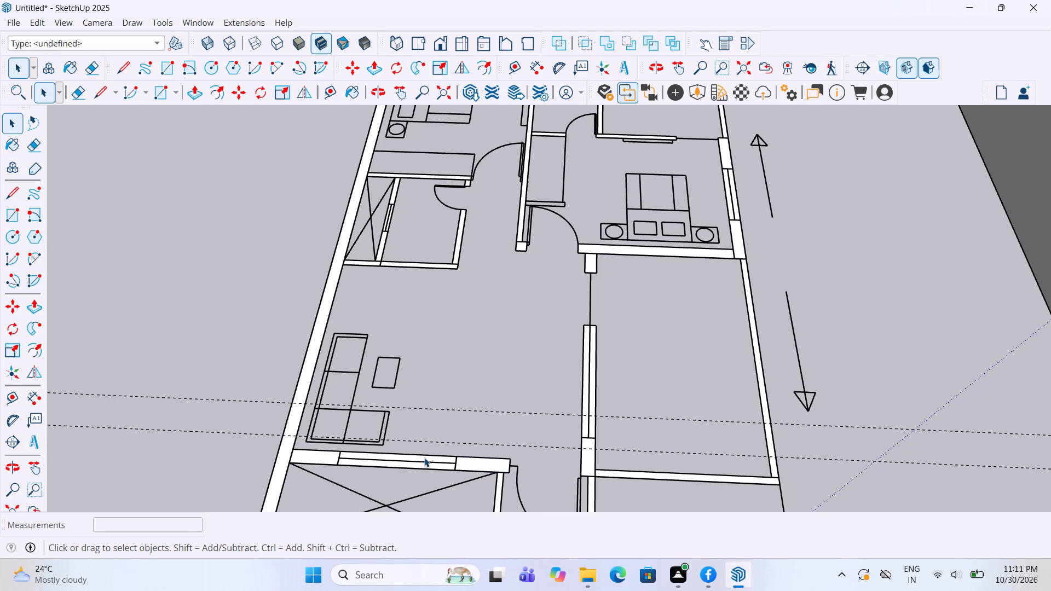
{"action": "double_click", "coordinate": [423, 465]}
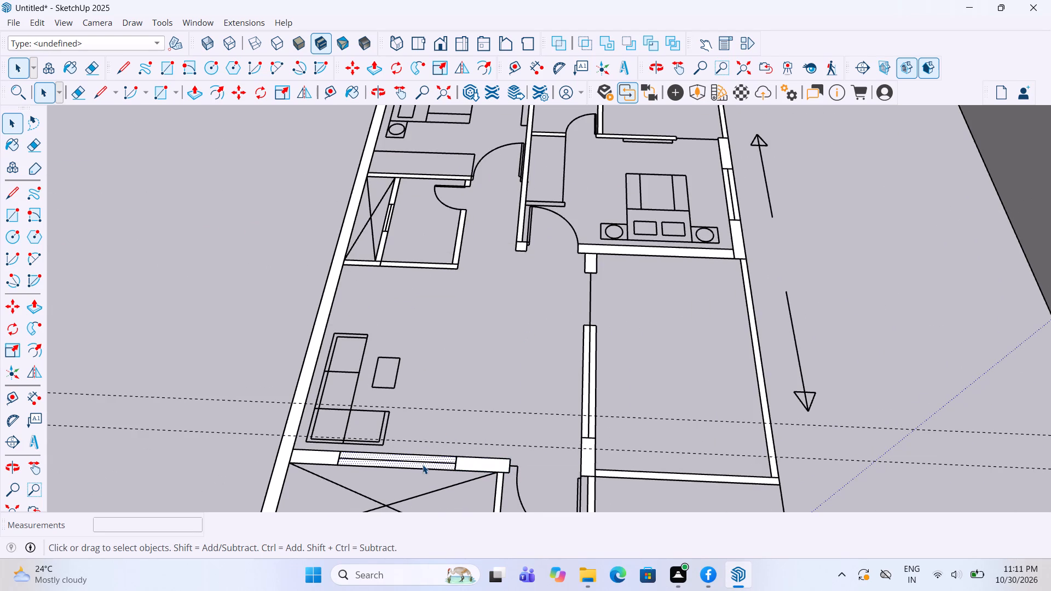
{"action": "right_click", "coordinate": [423, 465]}
{"action": "left_click", "coordinate": [501, 348]}
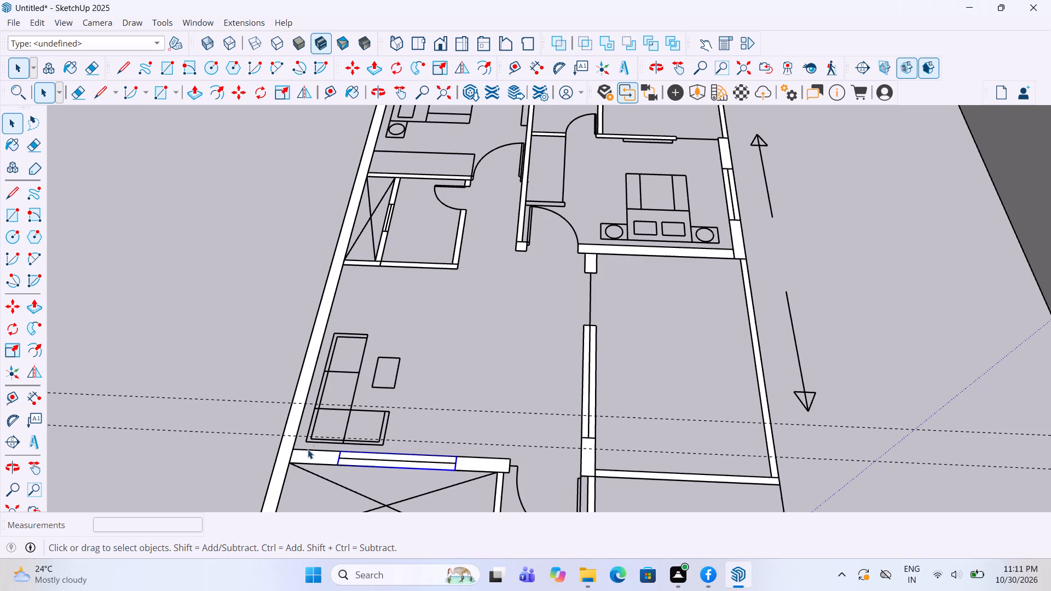
{"action": "left_click", "coordinate": [307, 453]}
{"action": "right_click", "coordinate": [307, 453]}
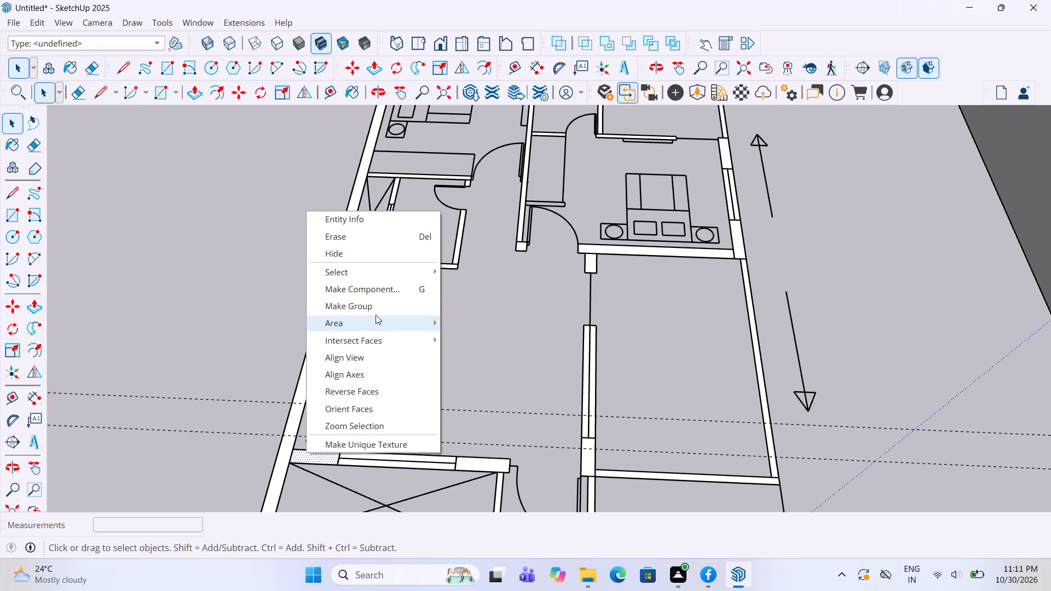
{"action": "left_click", "coordinate": [377, 307]}
Make separate groups of the short thick wall block near the entrance door and the long window above it.
{"action": "scroll", "coordinate": [423, 333], "scroll_direction": "down", "scroll_amount": 5}
{"action": "scroll", "coordinate": [539, 442], "scroll_direction": "up", "scroll_amount": 5}
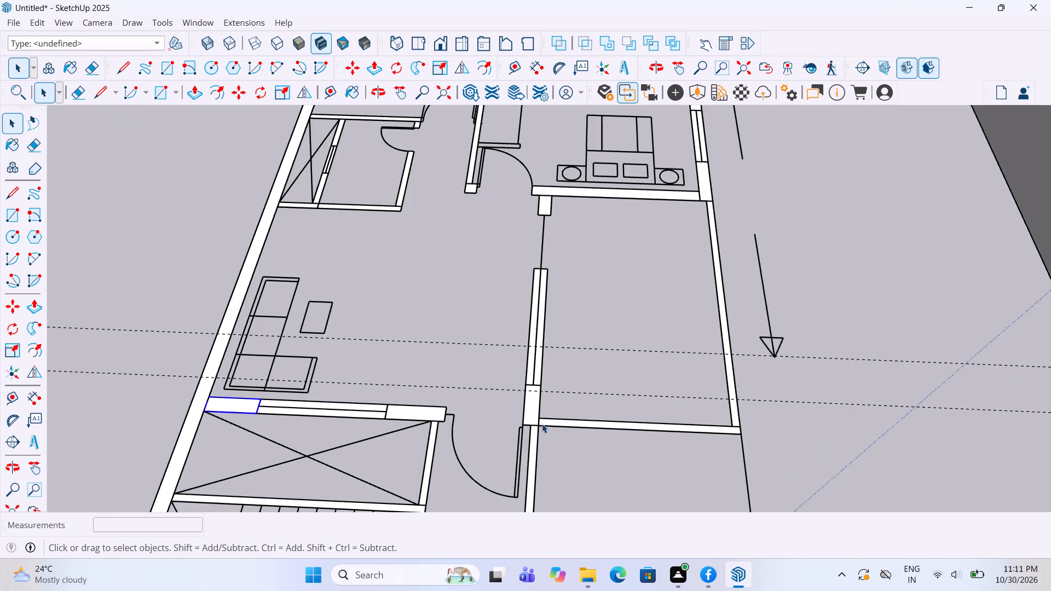
{"action": "scroll", "coordinate": [541, 421], "scroll_direction": "up", "scroll_amount": 4}
{"action": "left_click", "coordinate": [527, 403]}
{"action": "right_click", "coordinate": [527, 403]}
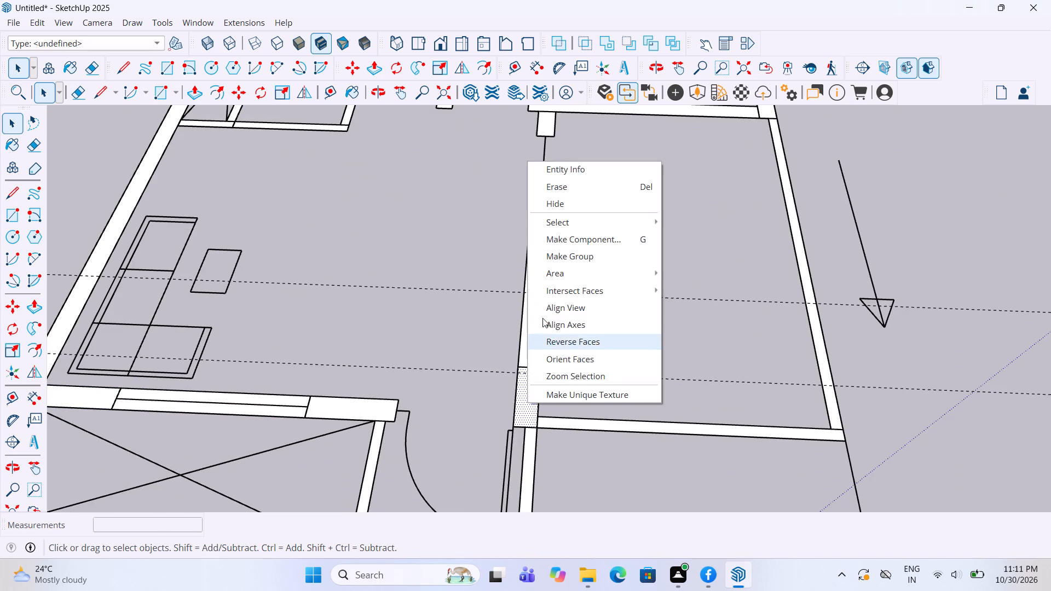
{"action": "left_click", "coordinate": [553, 257]}
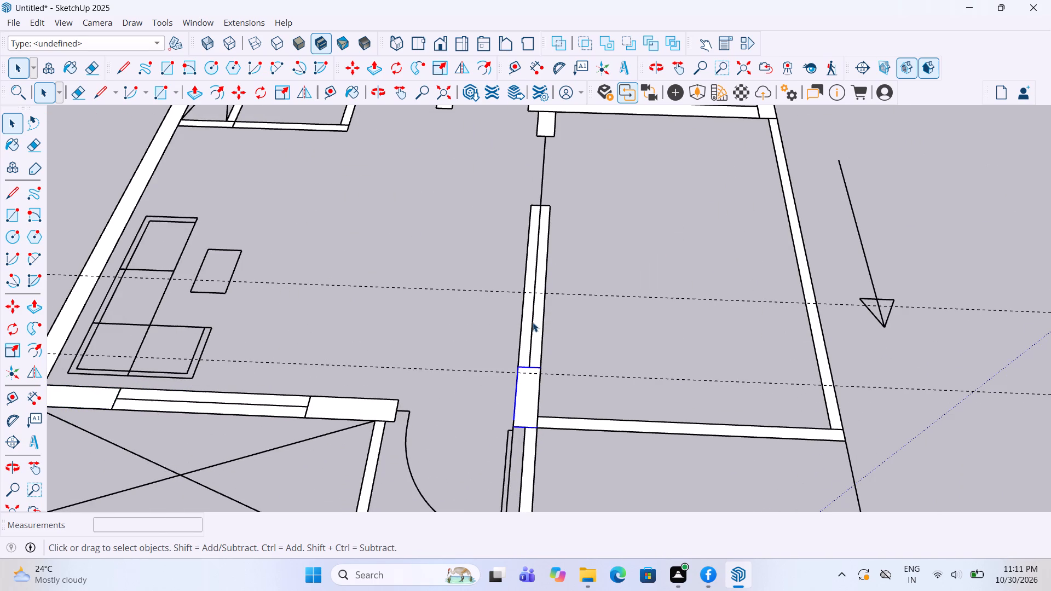
{"action": "double_click", "coordinate": [540, 329]}
{"action": "right_click", "coordinate": [540, 329]}
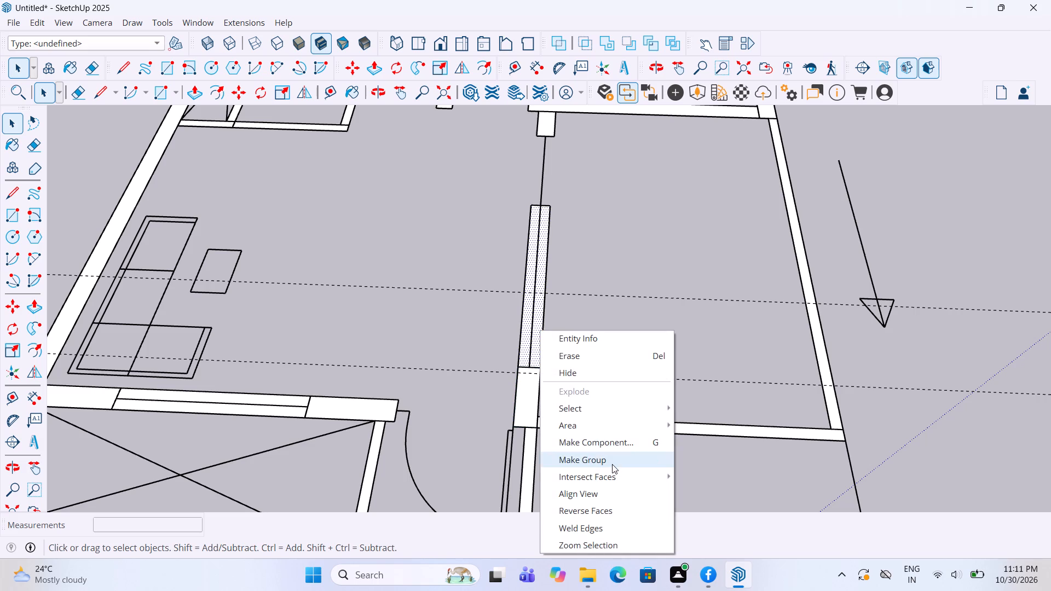
{"action": "left_click", "coordinate": [611, 464]}
Make separate groups of the thin wall closing the large open area and the long wall running down from the entrance door.
{"action": "left_click", "coordinate": [596, 424]}
{"action": "right_click", "coordinate": [596, 424]}
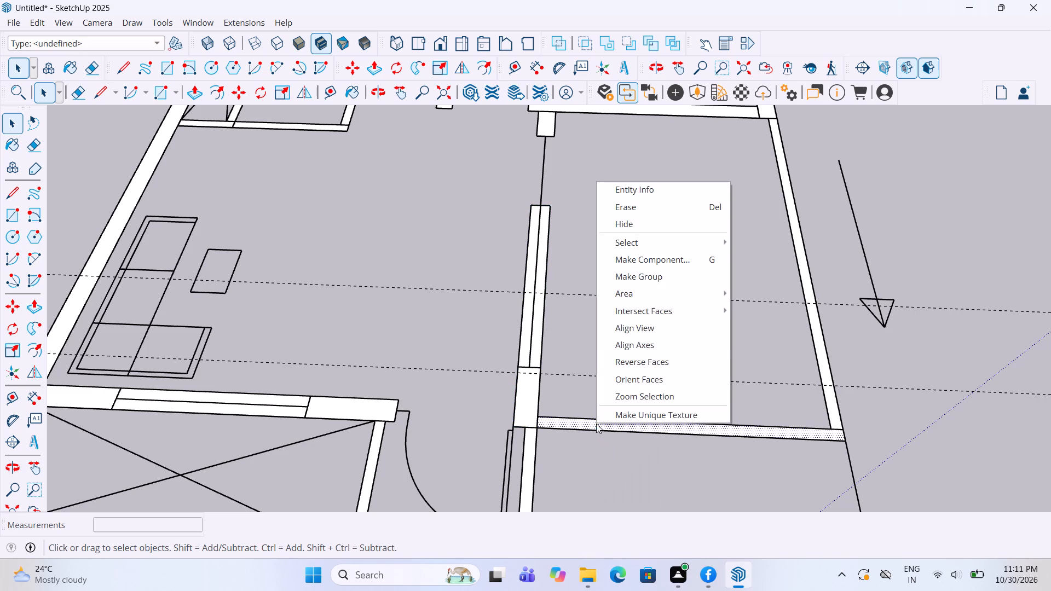
{"action": "left_click", "coordinate": [628, 280]}
{"action": "scroll", "coordinate": [595, 305], "scroll_direction": "down", "scroll_amount": 5}
{"action": "scroll", "coordinate": [560, 454], "scroll_direction": "up", "scroll_amount": 3}
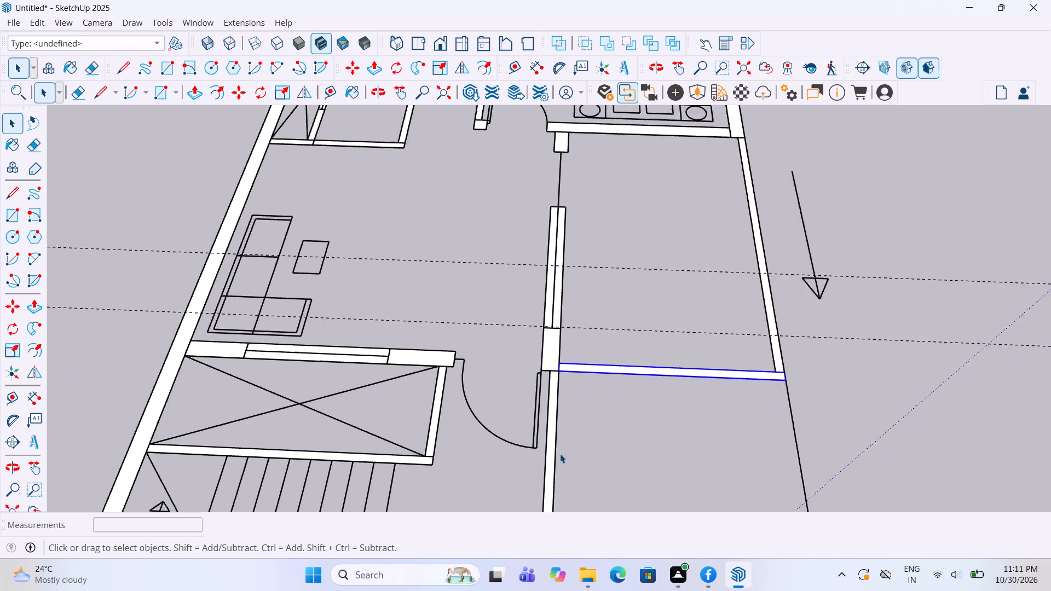
{"action": "double_click", "coordinate": [546, 436]}
{"action": "right_click", "coordinate": [547, 439]}
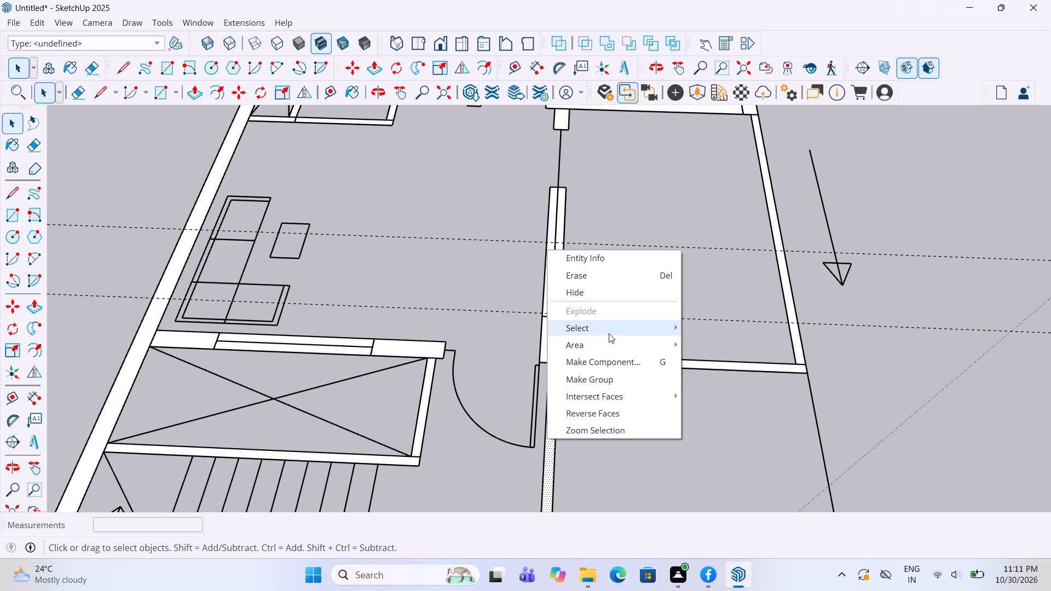
{"action": "left_click", "coordinate": [599, 376]}
Delete the traced face of the thin wall section between the staircase's lower outer wall and the long side wall.
{"action": "scroll", "coordinate": [440, 379], "scroll_direction": "down", "scroll_amount": 3}
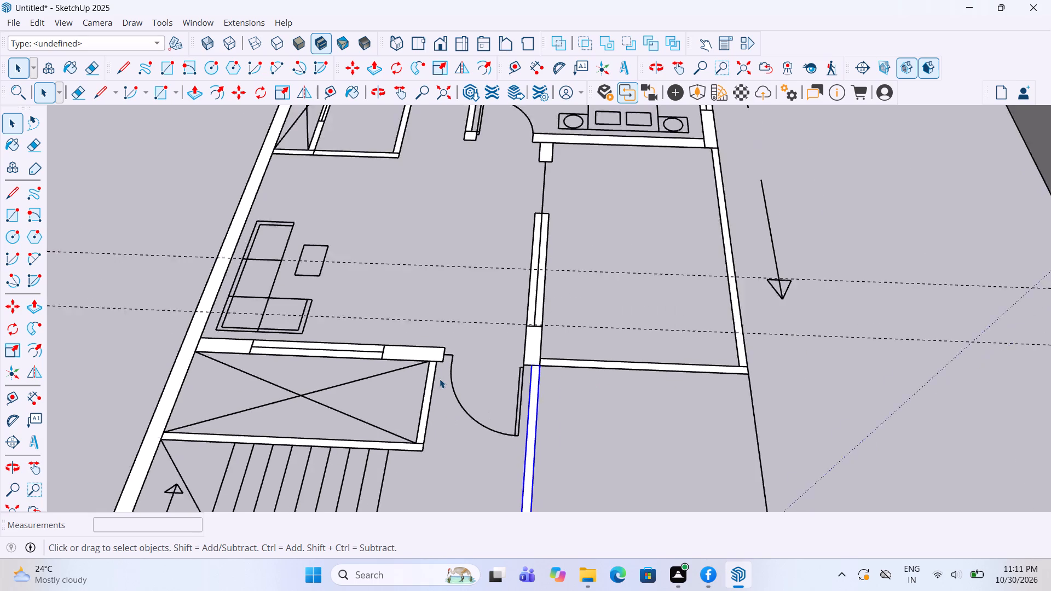
{"action": "scroll", "coordinate": [440, 379], "scroll_direction": "down", "scroll_amount": 10}
{"action": "scroll", "coordinate": [429, 476], "scroll_direction": "up", "scroll_amount": 10}
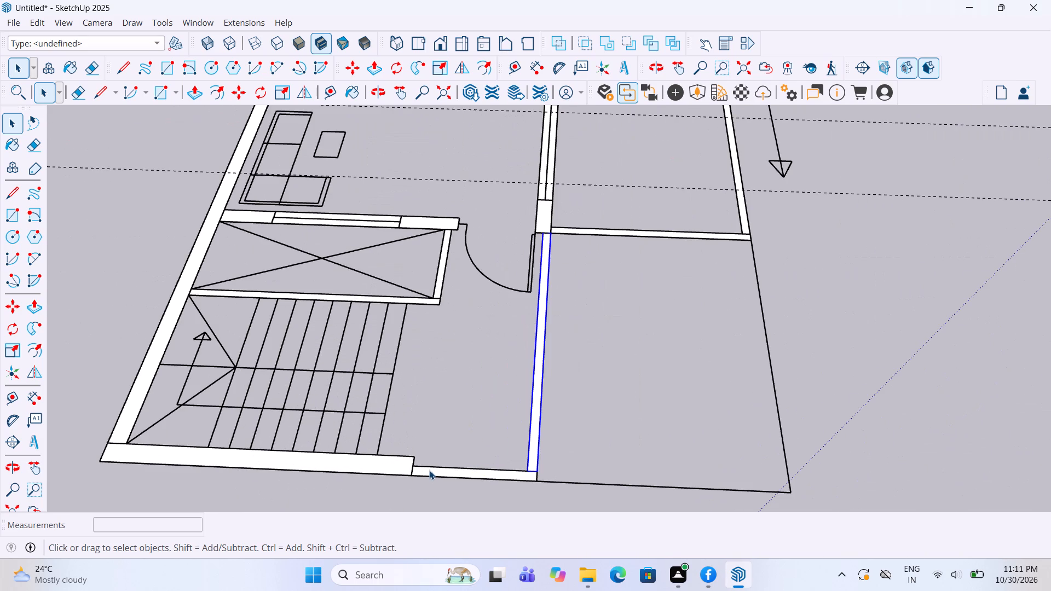
{"action": "double_click", "coordinate": [429, 469]}
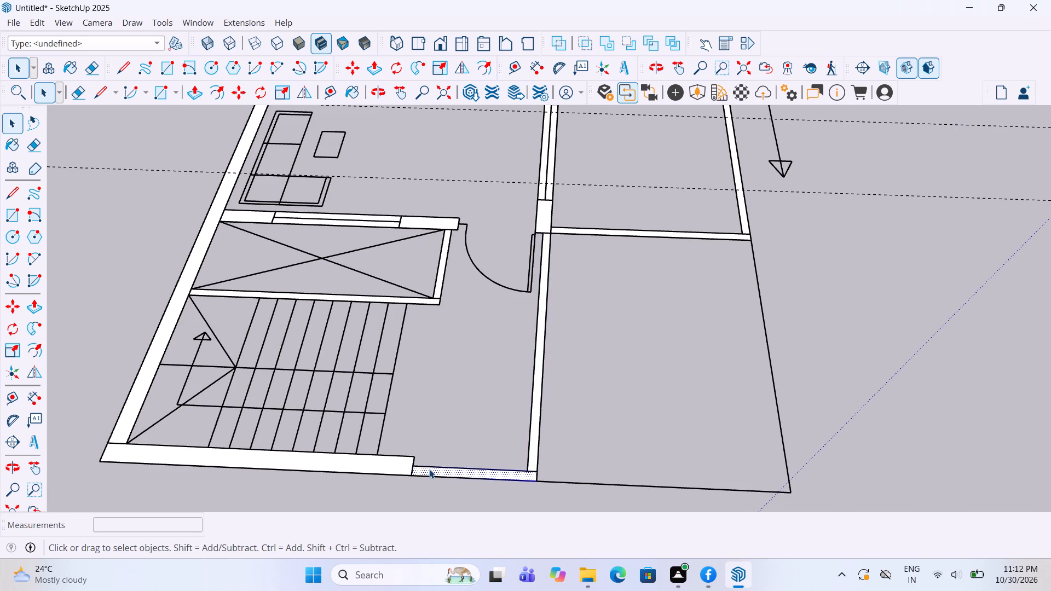
{"action": "key", "text": "Delete"}
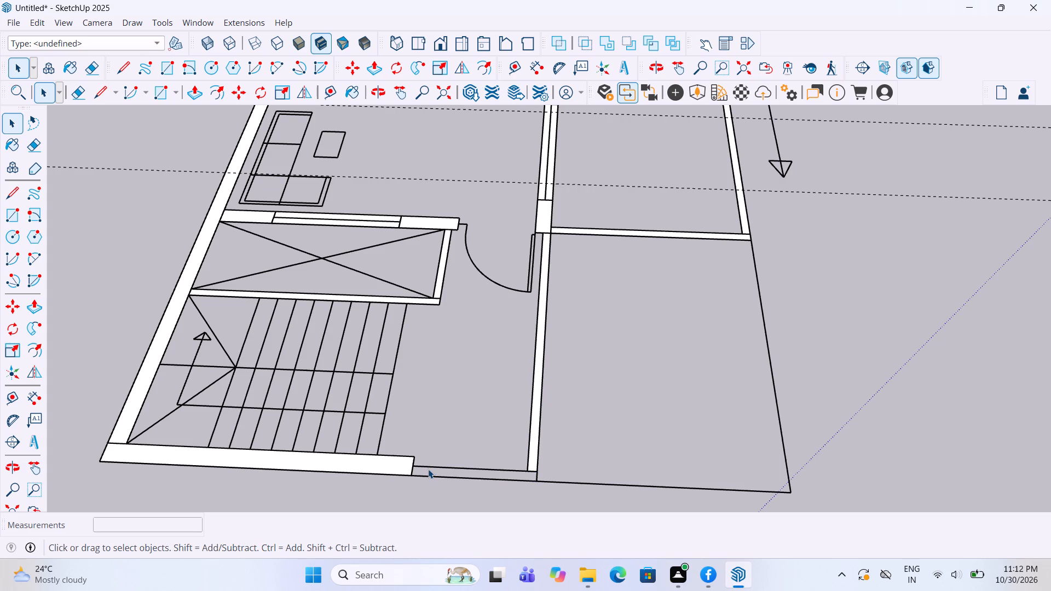
Make a group of the edge line of the thin wall between the crossed shaft and the staircase.
{"action": "key", "text": "Escape"}
{"action": "scroll", "coordinate": [464, 468], "scroll_direction": "down", "scroll_amount": 4}
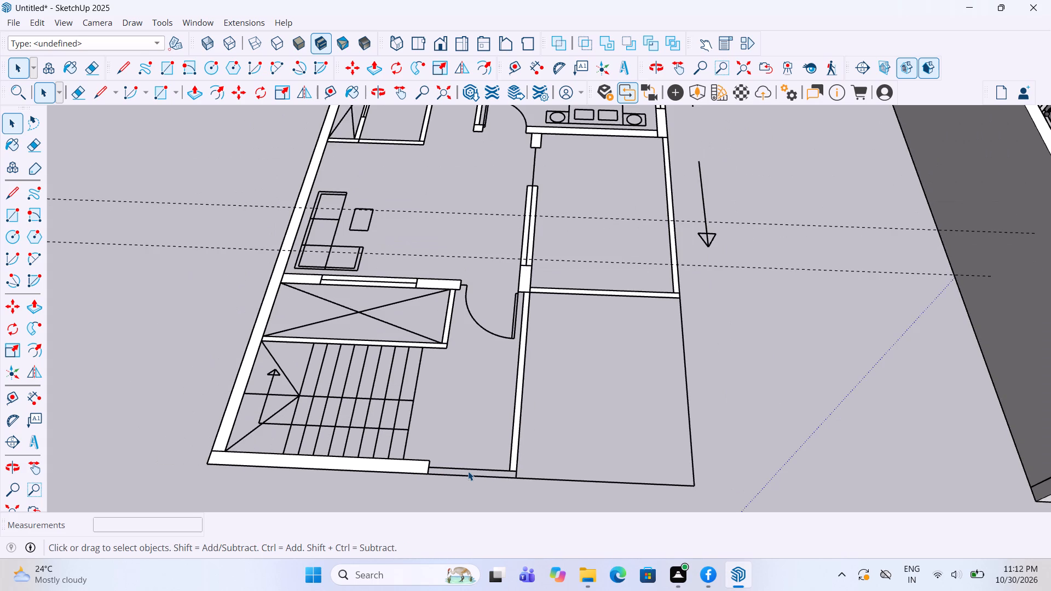
{"action": "scroll", "coordinate": [288, 496], "scroll_direction": "up", "scroll_amount": 2}
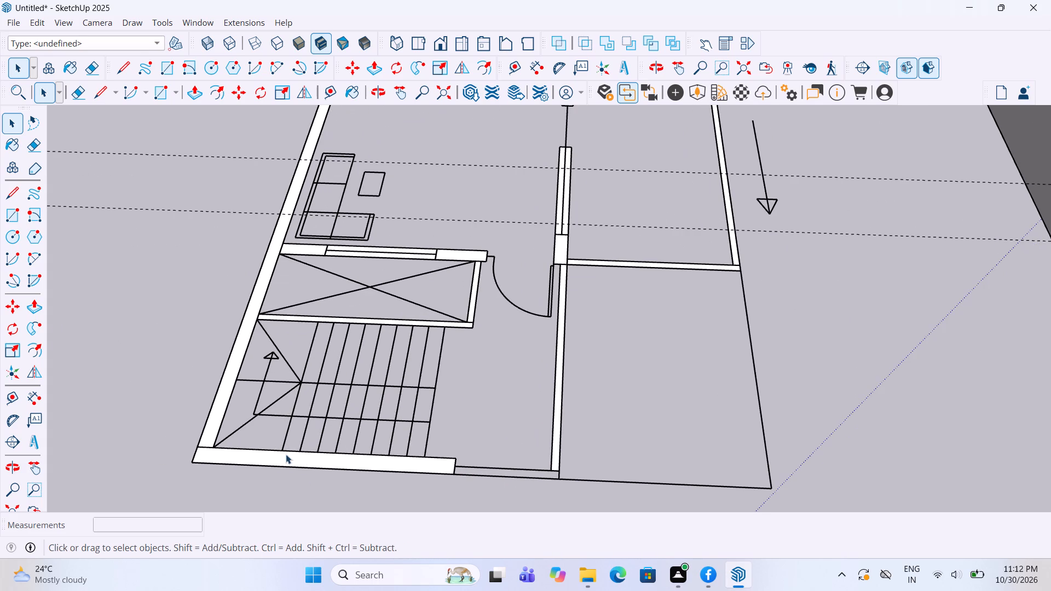
{"action": "left_click", "coordinate": [289, 460]}
{"action": "left_click", "coordinate": [216, 395]}
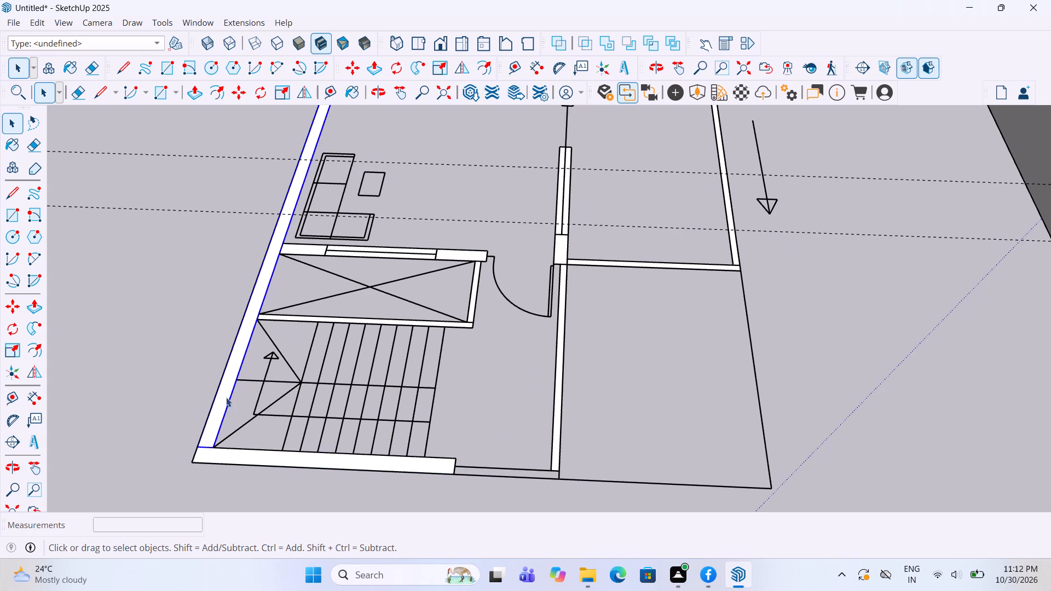
{"action": "scroll", "coordinate": [264, 437], "scroll_direction": "down", "scroll_amount": 4}
{"action": "scroll", "coordinate": [282, 364], "scroll_direction": "up", "scroll_amount": 4}
{"action": "left_click", "coordinate": [316, 343]}
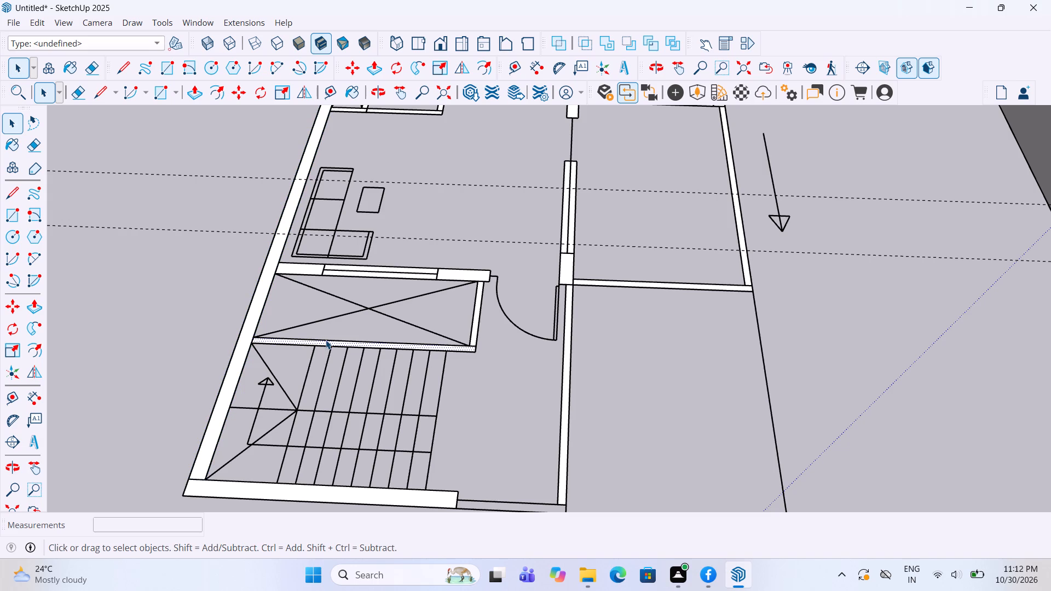
{"action": "scroll", "coordinate": [326, 340], "scroll_direction": "up", "scroll_amount": 2}
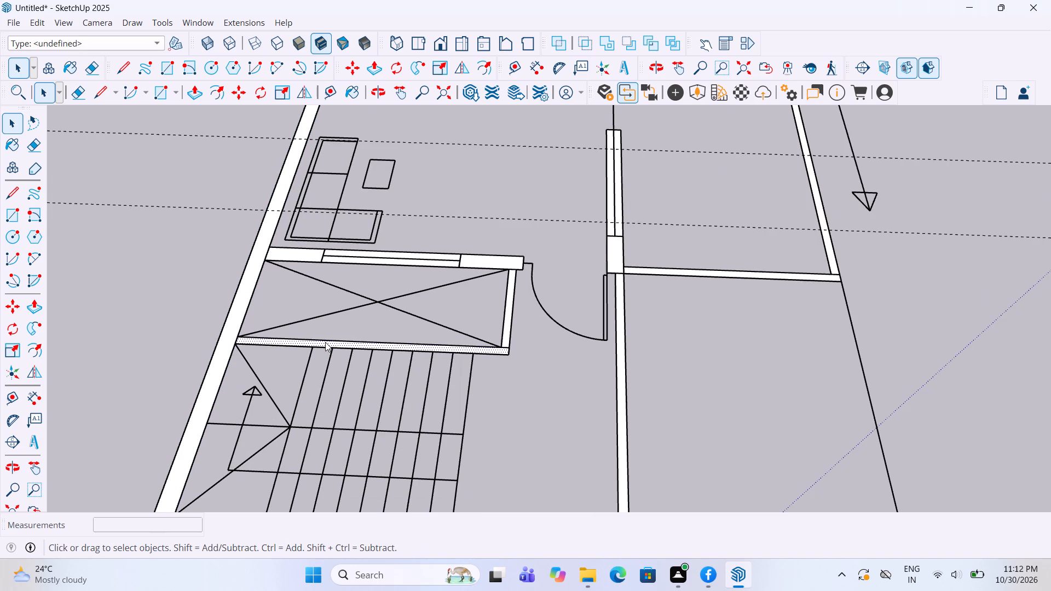
{"action": "right_click", "coordinate": [325, 342]}
{"action": "left_click", "coordinate": [377, 434]}
{"action": "scroll", "coordinate": [360, 461], "scroll_direction": "down", "scroll_amount": 4}
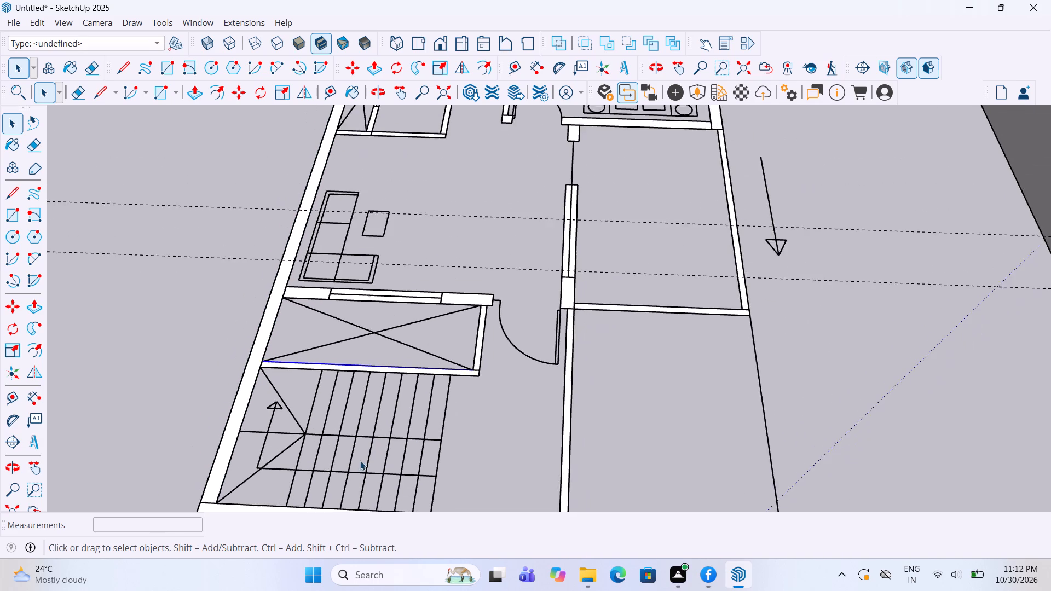
{"action": "key", "text": "Escape"}
Make a group of the short thin wall closing the crossed shaft beside the entrance door.
{"action": "scroll", "coordinate": [525, 318], "scroll_direction": "up", "scroll_amount": 4}
{"action": "double_click", "coordinate": [439, 363]}
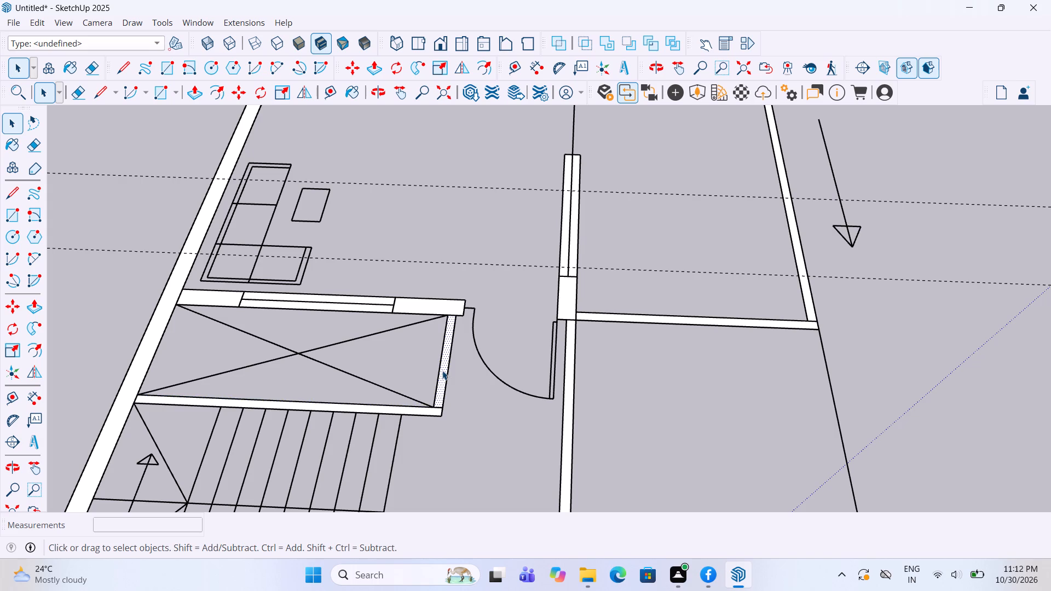
{"action": "right_click", "coordinate": [443, 370]}
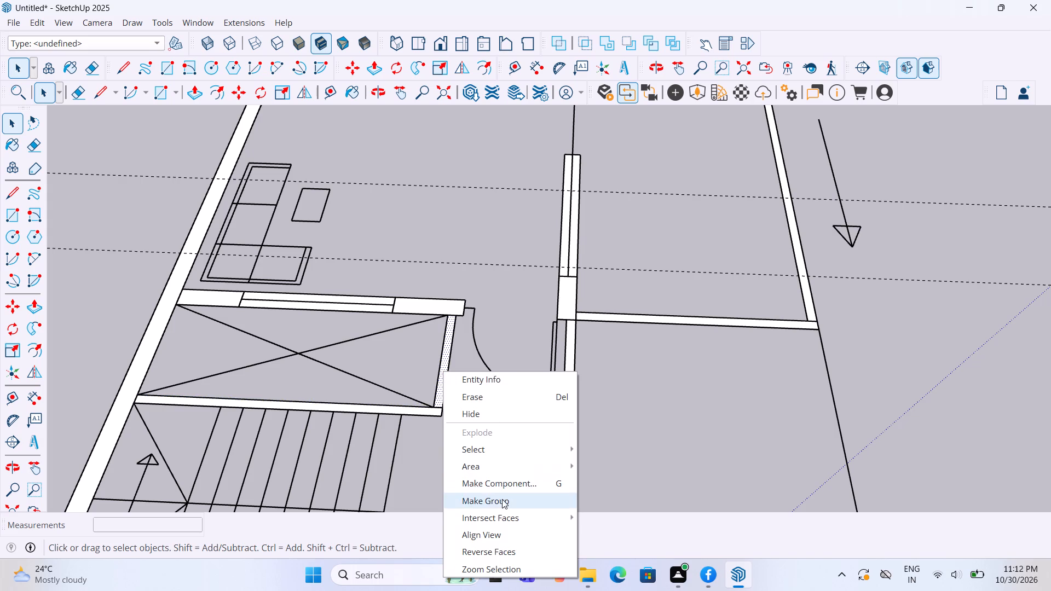
{"action": "left_click", "coordinate": [501, 499]}
Check the grouping of the wall and window sections around the entrance door.
{"action": "left_click", "coordinate": [425, 312]}
{"action": "left_click", "coordinate": [433, 304]}
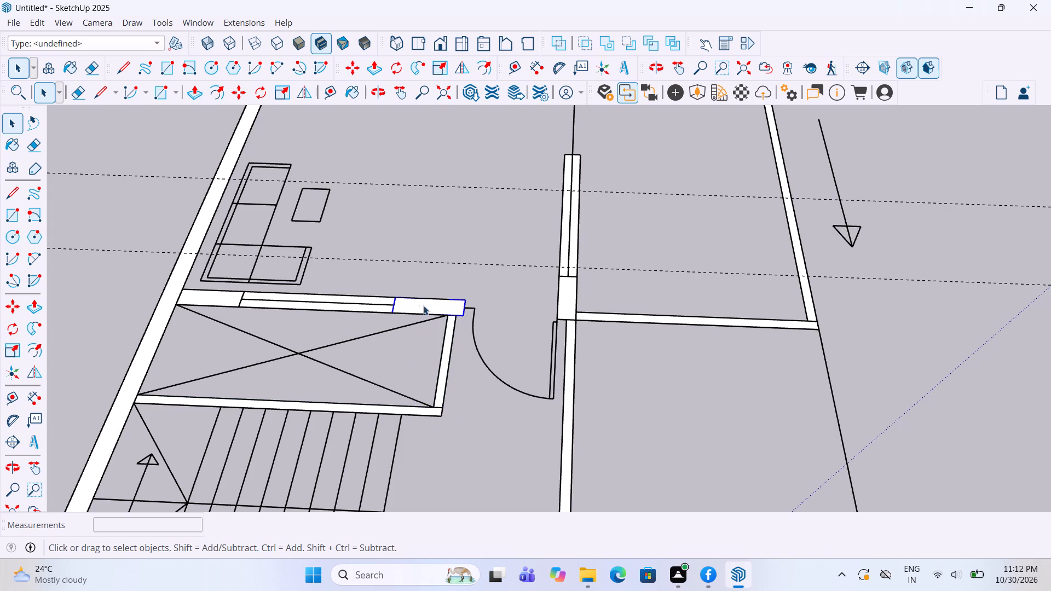
{"action": "left_click", "coordinate": [367, 306]}
{"action": "left_click", "coordinate": [603, 316]}
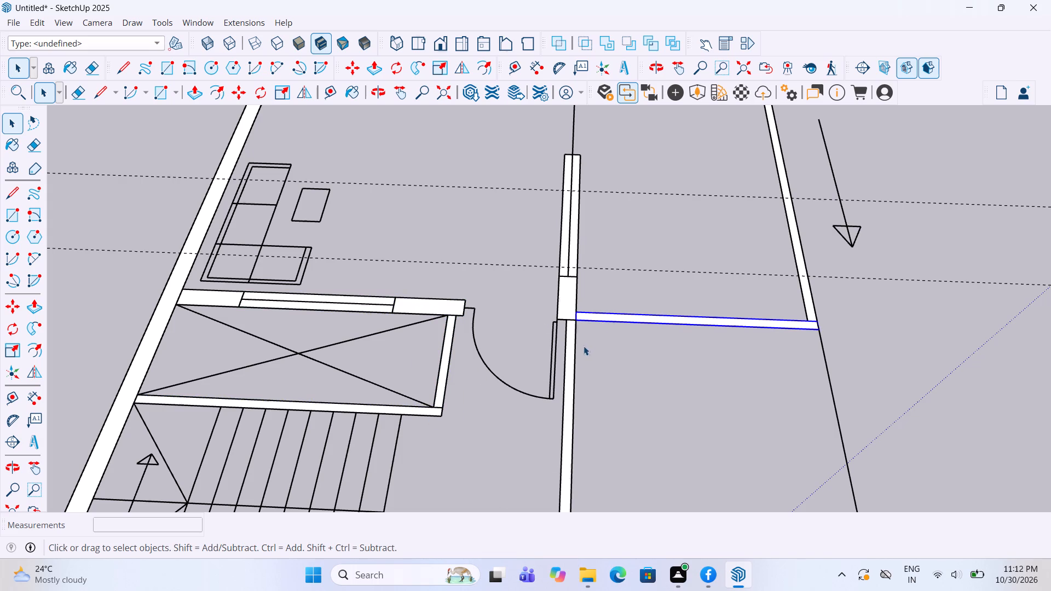
{"action": "left_click", "coordinate": [571, 372]}
{"action": "left_click", "coordinate": [564, 301]}
Make a group of the inner edge line of the thin outer side wall along the large open area.
{"action": "scroll", "coordinate": [559, 396], "scroll_direction": "down", "scroll_amount": 4}
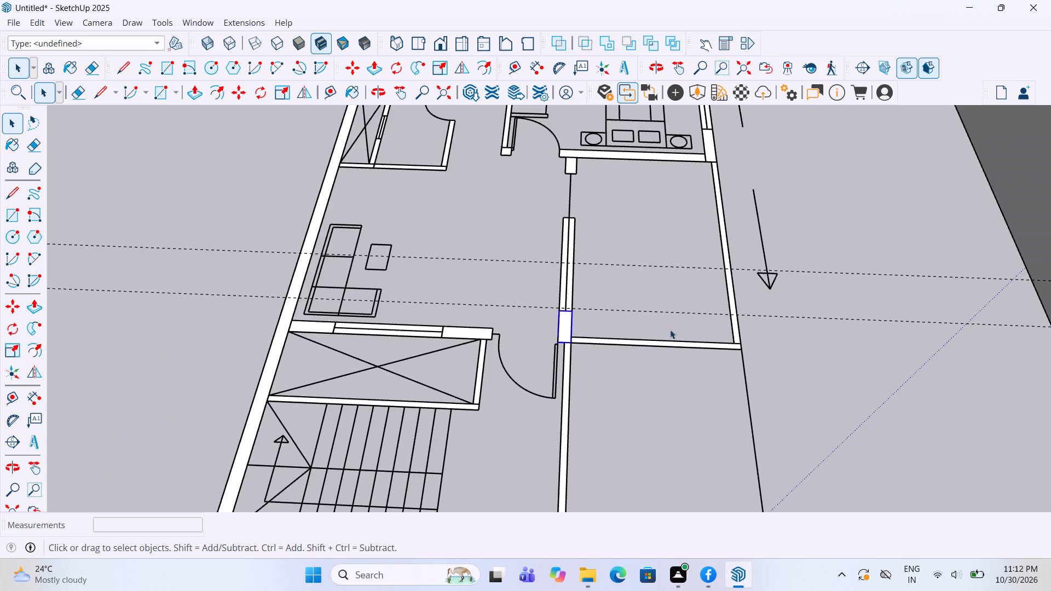
{"action": "scroll", "coordinate": [704, 303], "scroll_direction": "up", "scroll_amount": 3}
{"action": "left_click", "coordinate": [747, 334]}
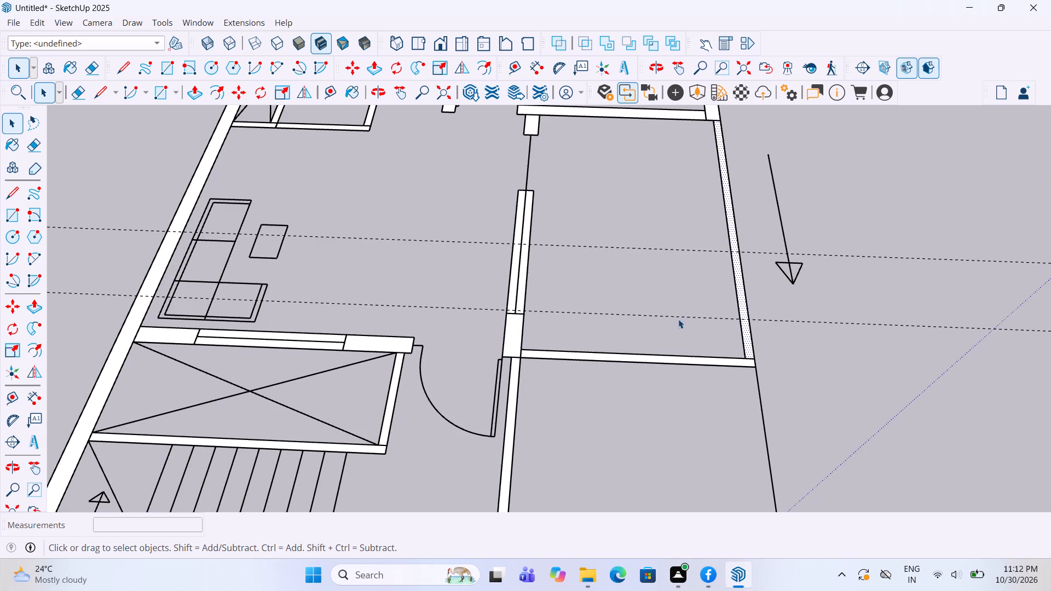
{"action": "right_click", "coordinate": [742, 330]}
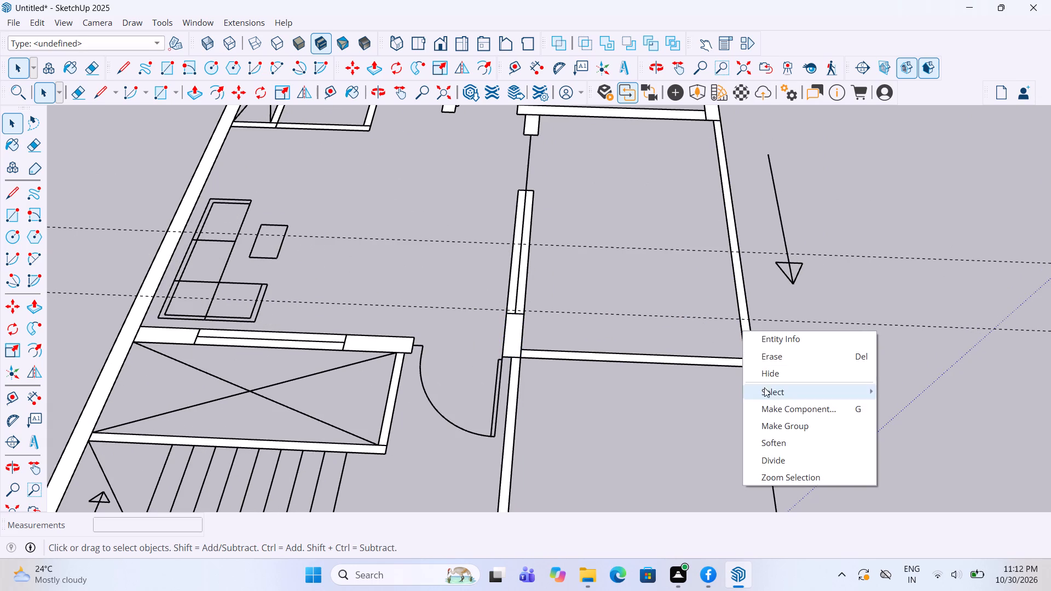
{"action": "left_click", "coordinate": [782, 423]}
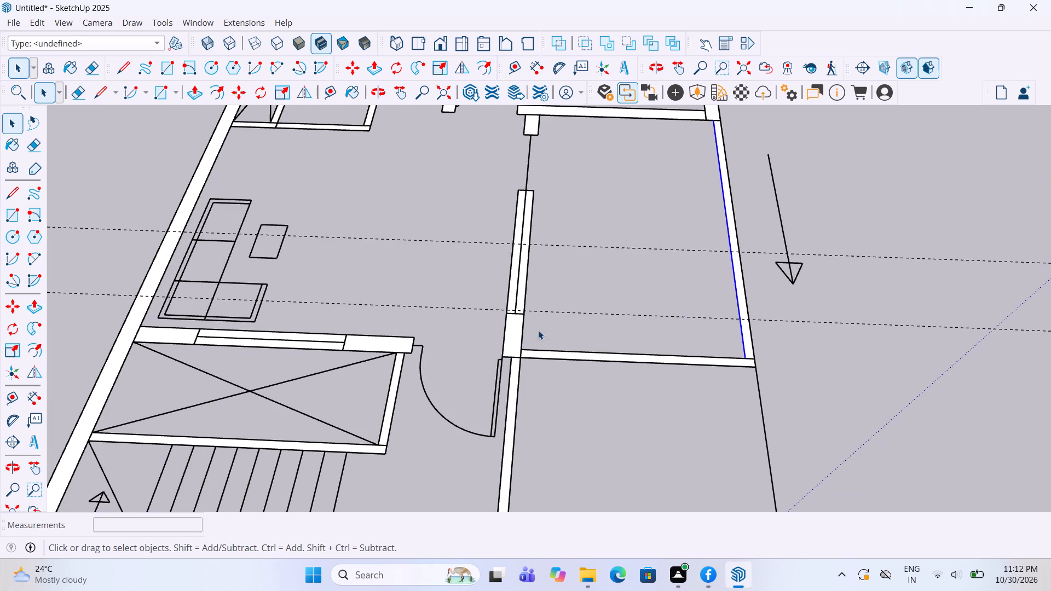
Check the grouping of the long living room window and the wall sections around the adjoining bedroom and its door.
{"action": "left_click", "coordinate": [518, 332]}
{"action": "left_click", "coordinate": [515, 293]}
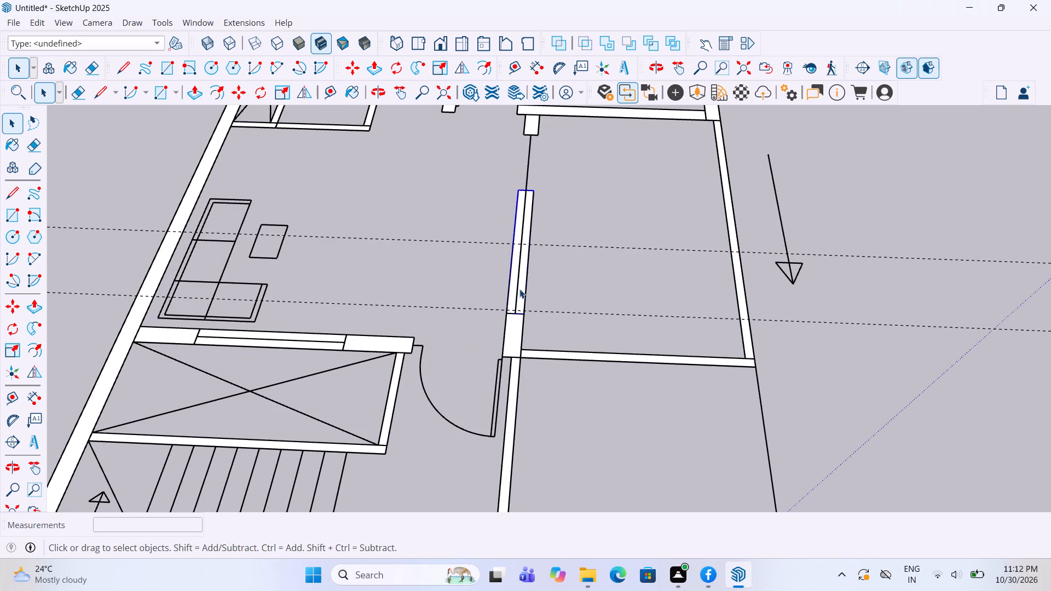
{"action": "scroll", "coordinate": [542, 386], "scroll_direction": "down", "scroll_amount": 11}
{"action": "scroll", "coordinate": [620, 254], "scroll_direction": "up", "scroll_amount": 9}
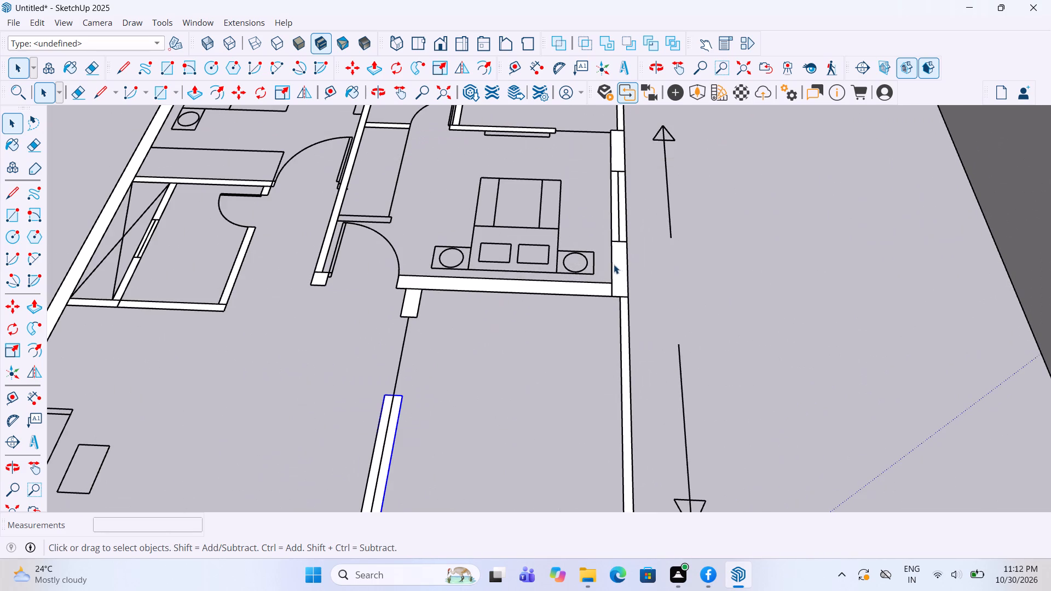
{"action": "left_click", "coordinate": [615, 265]}
{"action": "left_click", "coordinate": [590, 287]}
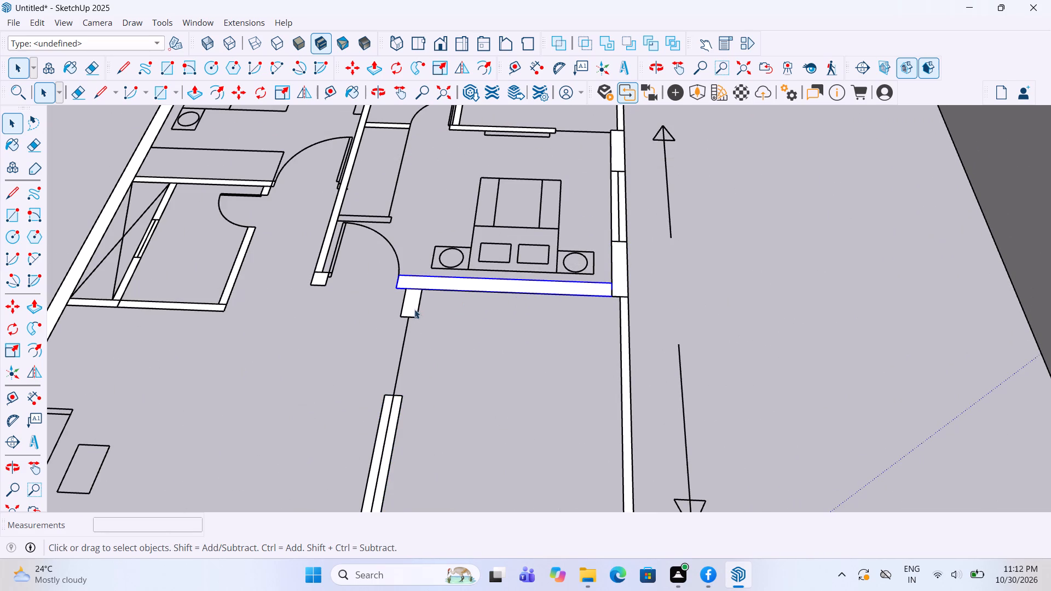
{"action": "left_click", "coordinate": [412, 305]}
{"action": "left_click", "coordinate": [315, 275]}
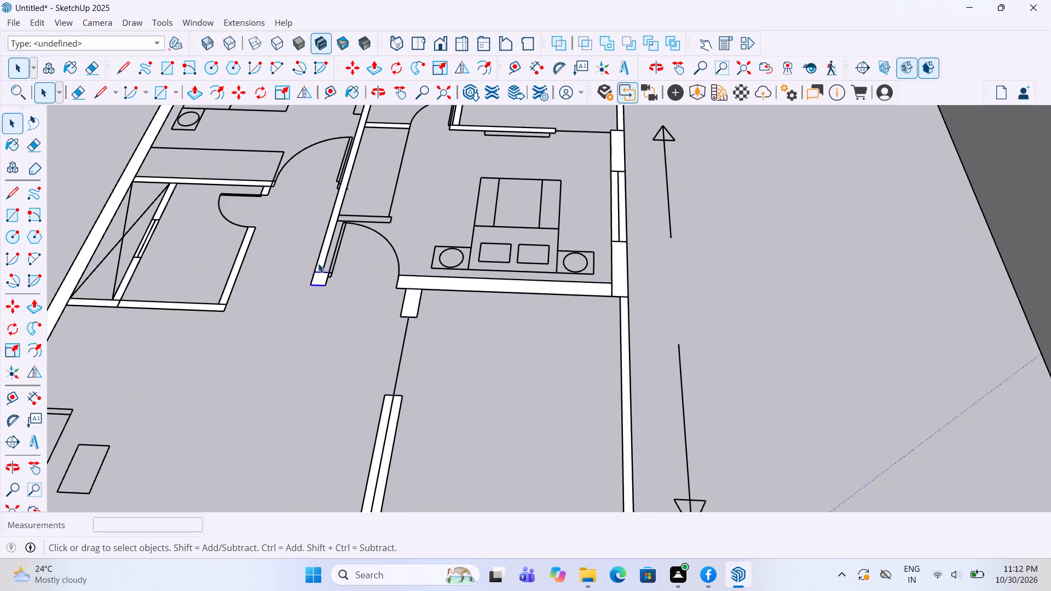
{"action": "left_click", "coordinate": [320, 263]}
Check the grouping of the wall and window sections around the small bathroom and its crossed shaft.
{"action": "scroll", "coordinate": [328, 354], "scroll_direction": "down", "scroll_amount": 3}
{"action": "scroll", "coordinate": [143, 305], "scroll_direction": "up", "scroll_amount": 4}
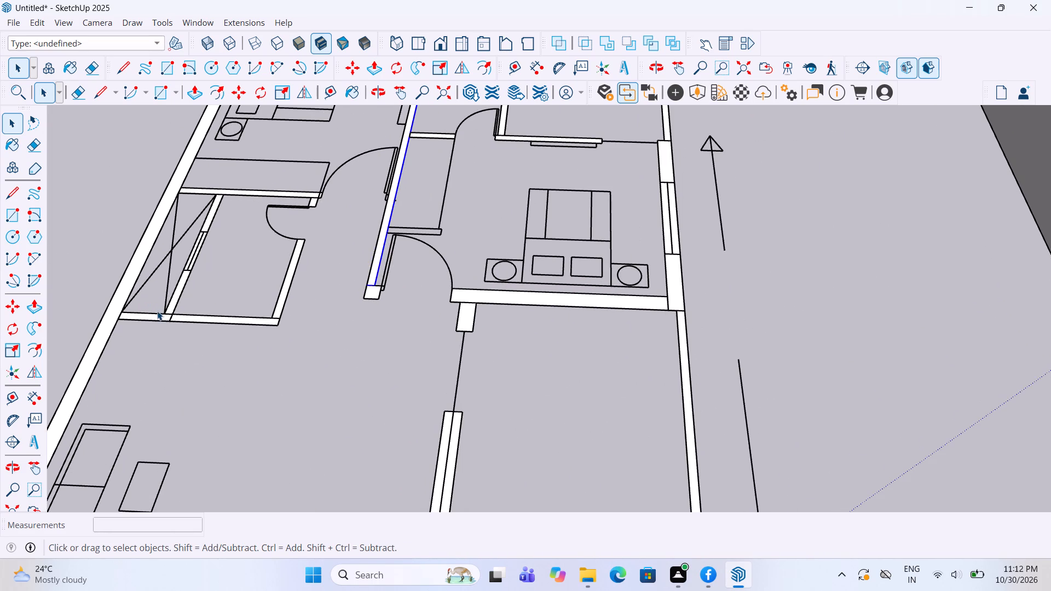
{"action": "left_click", "coordinate": [158, 316]}
{"action": "left_click", "coordinate": [174, 298]}
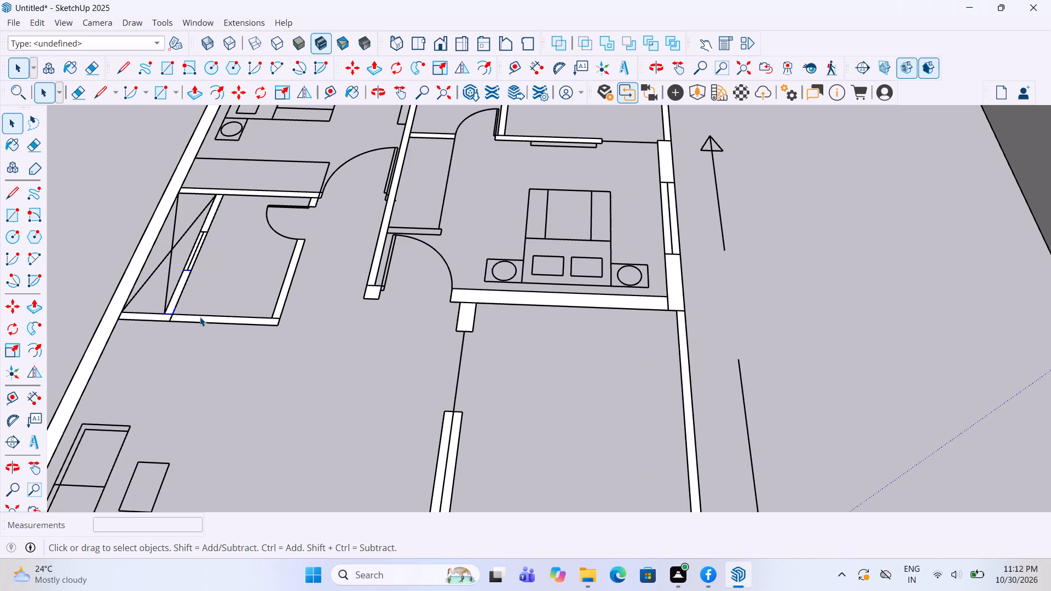
{"action": "left_click", "coordinate": [200, 317]}
{"action": "left_click", "coordinate": [281, 283]}
{"action": "left_click", "coordinate": [286, 288]}
{"action": "scroll", "coordinate": [203, 239], "scroll_direction": "up", "scroll_amount": 4}
{"action": "left_click", "coordinate": [201, 234]}
{"action": "left_click", "coordinate": [207, 214]}
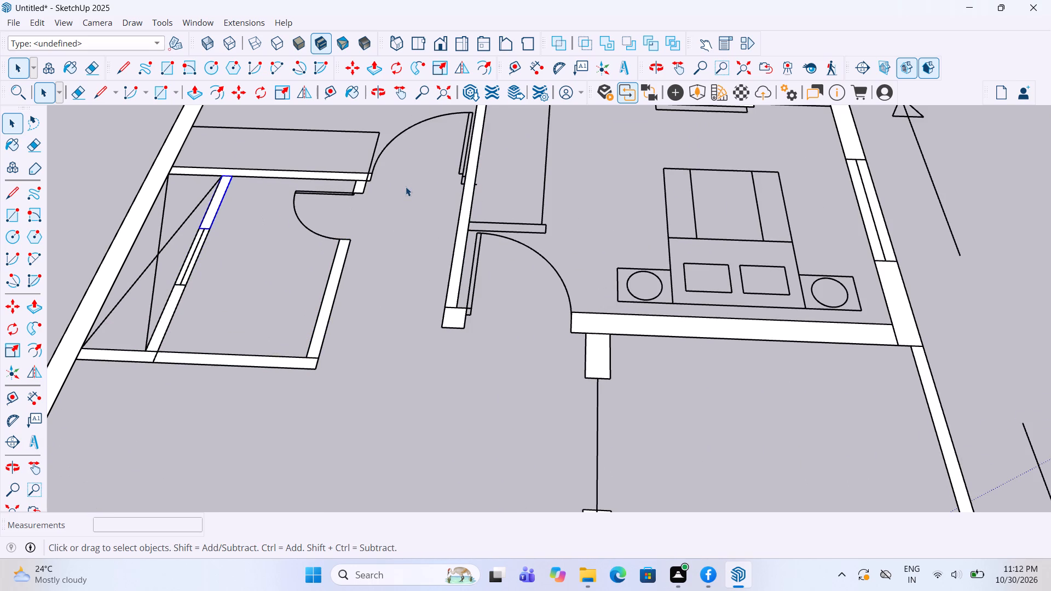
{"action": "left_click", "coordinate": [362, 187]}
{"action": "double_click", "coordinate": [361, 175]}
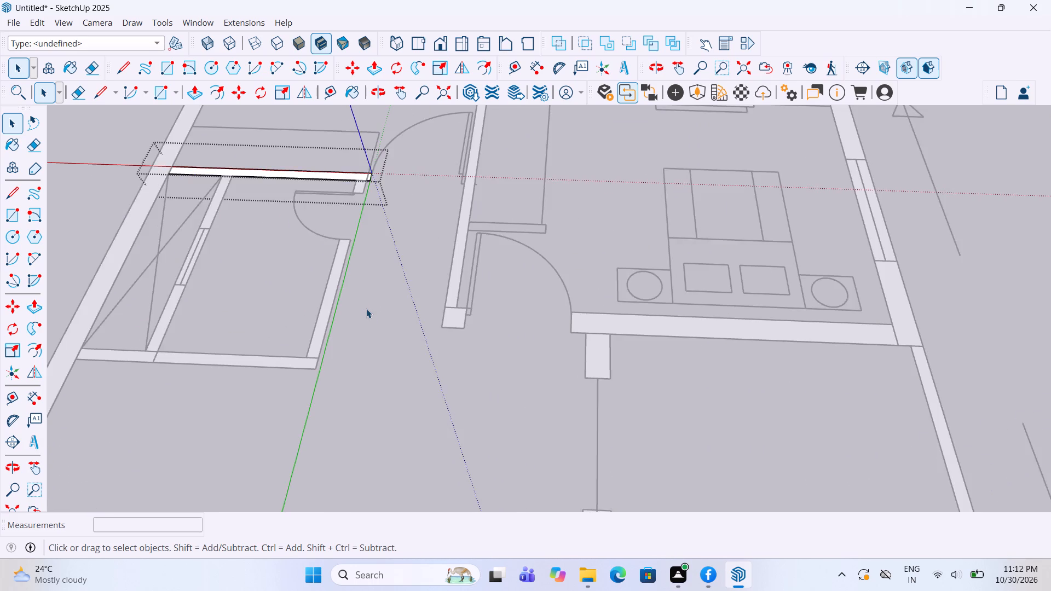
{"action": "scroll", "coordinate": [368, 315], "scroll_direction": "down", "scroll_amount": 5}
{"action": "key", "text": "Escape"}
{"action": "scroll", "coordinate": [386, 337], "scroll_direction": "down", "scroll_amount": 4}
{"action": "scroll", "coordinate": [619, 192], "scroll_direction": "up", "scroll_amount": 4}
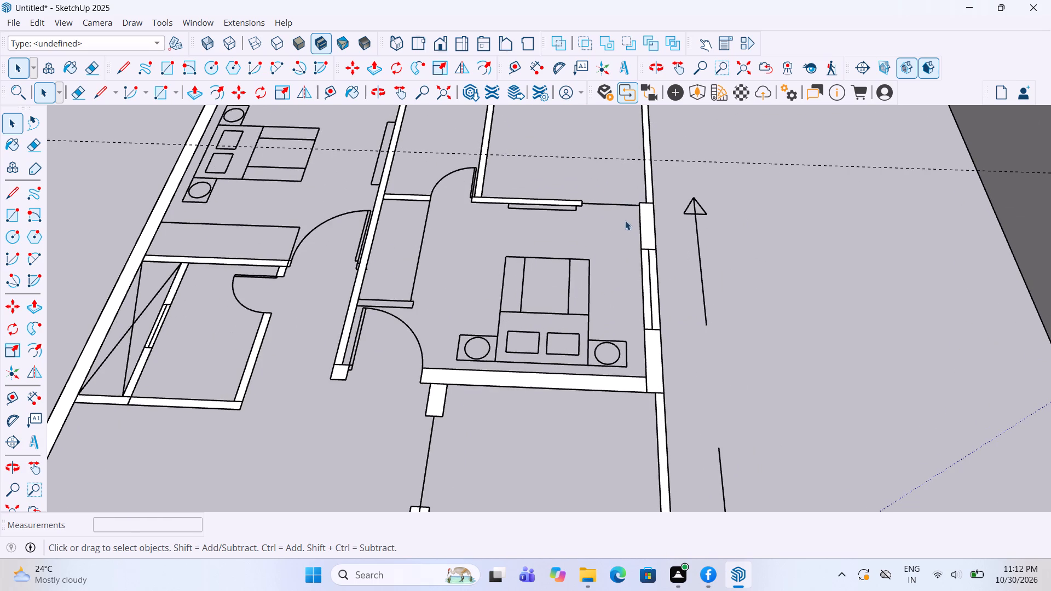
Check the grouping of the wall sections around the upper bedrooms, the second bathroom and the open corner area.
{"action": "left_click", "coordinate": [644, 223]}
{"action": "scroll", "coordinate": [509, 357], "scroll_direction": "down", "scroll_amount": 5}
{"action": "scroll", "coordinate": [504, 223], "scroll_direction": "up", "scroll_amount": 8}
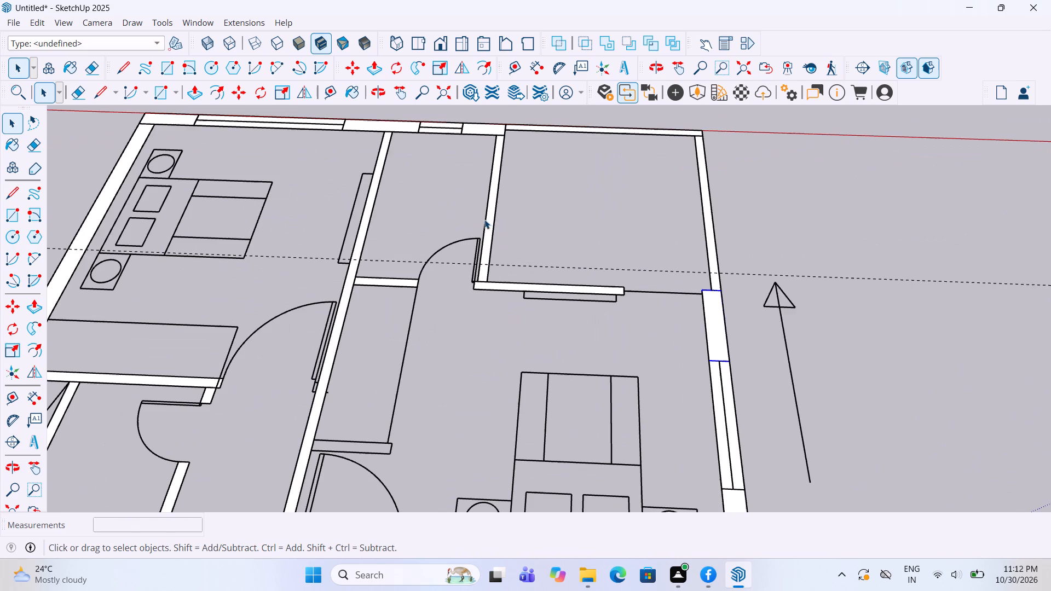
{"action": "left_click", "coordinate": [488, 222]}
{"action": "left_click", "coordinate": [495, 283]}
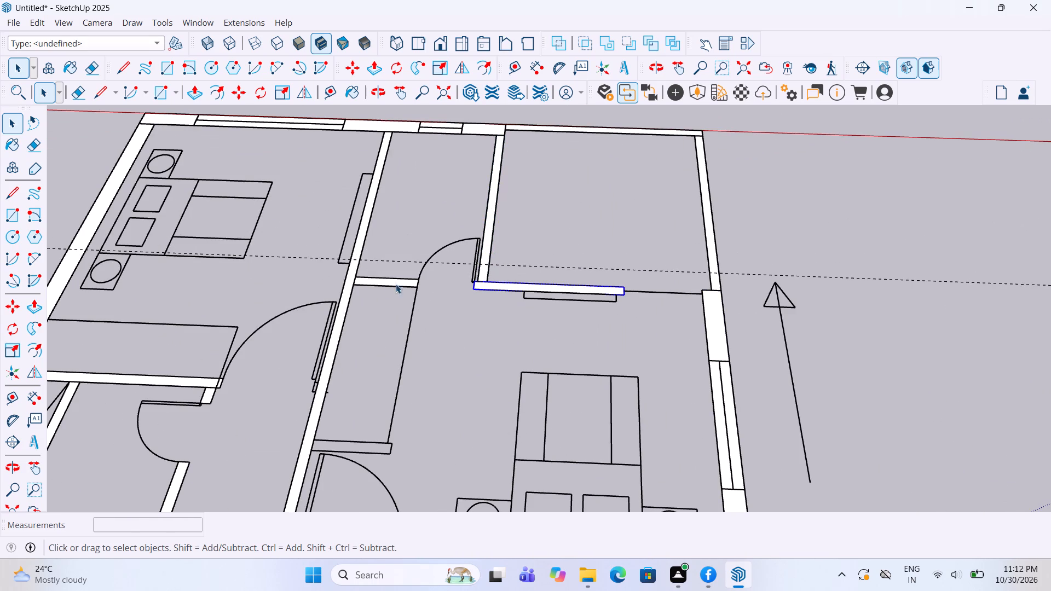
{"action": "left_click", "coordinate": [382, 280]}
{"action": "left_click", "coordinate": [353, 257]}
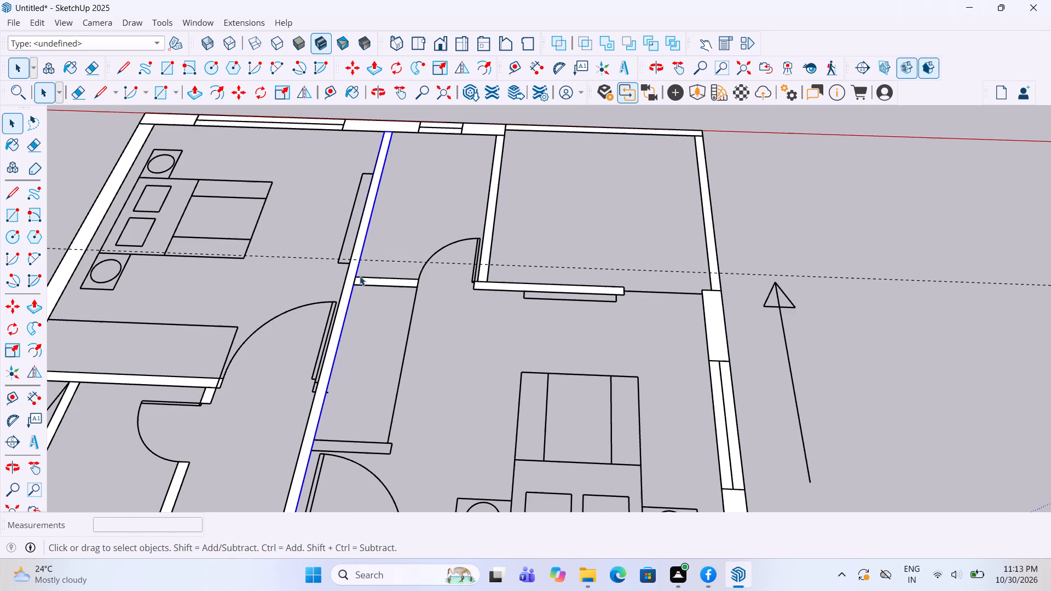
{"action": "scroll", "coordinate": [374, 345], "scroll_direction": "down", "scroll_amount": 6}
{"action": "scroll", "coordinate": [436, 173], "scroll_direction": "up", "scroll_amount": 5}
{"action": "left_click", "coordinate": [464, 202]}
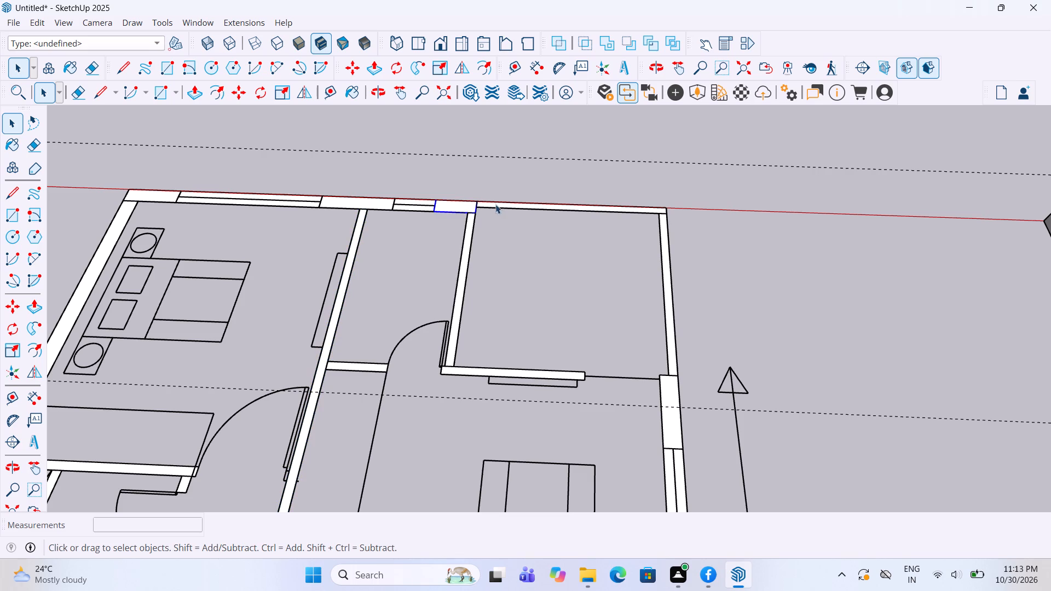
{"action": "left_click", "coordinate": [509, 205]}
{"action": "left_click", "coordinate": [348, 201]}
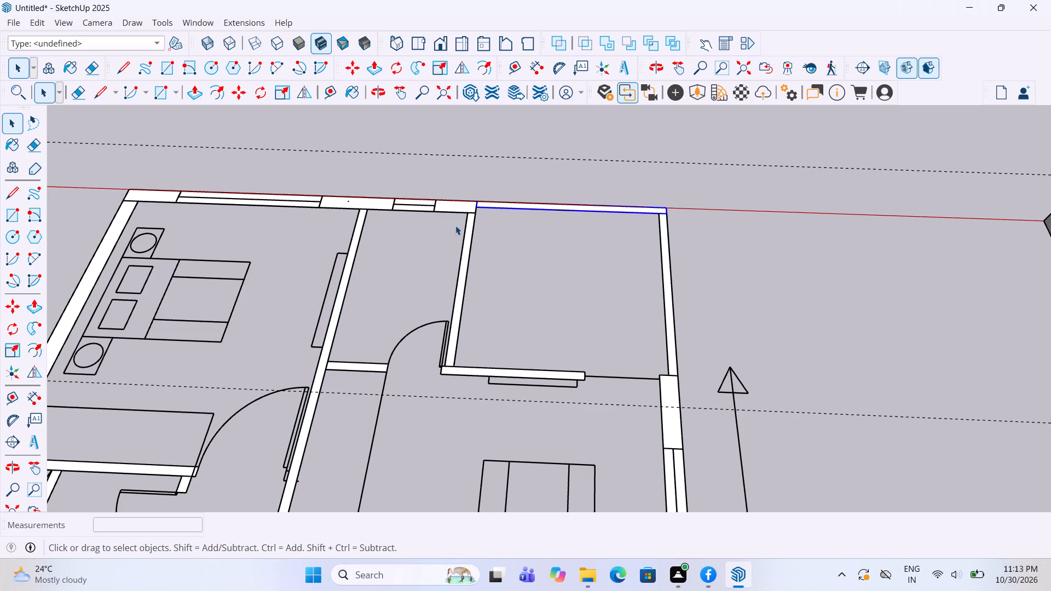
{"action": "left_click", "coordinate": [376, 199]}
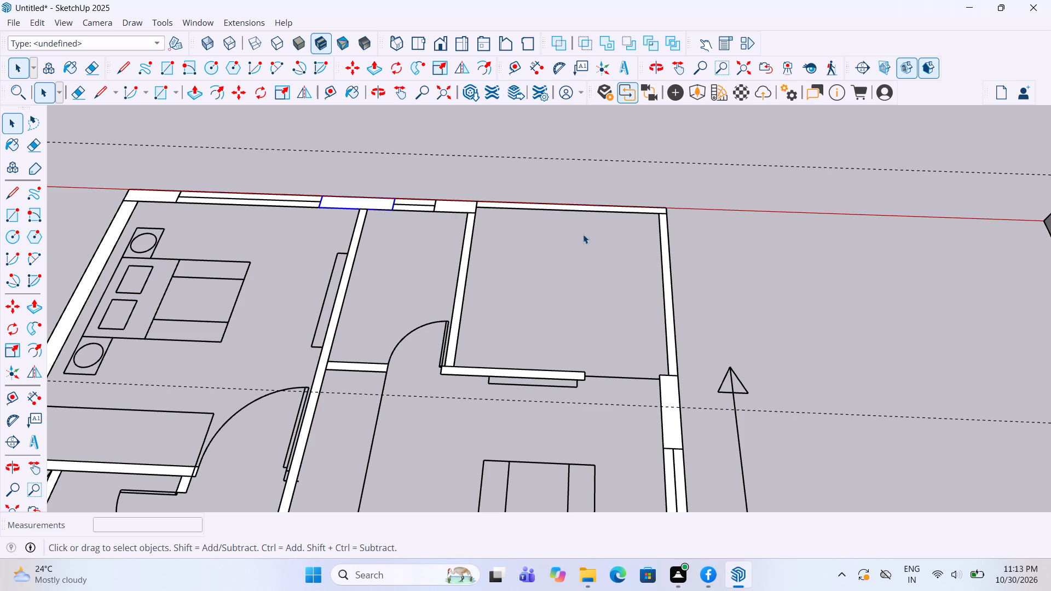
{"action": "left_click", "coordinate": [663, 246]}
{"action": "key", "text": "Escape"}
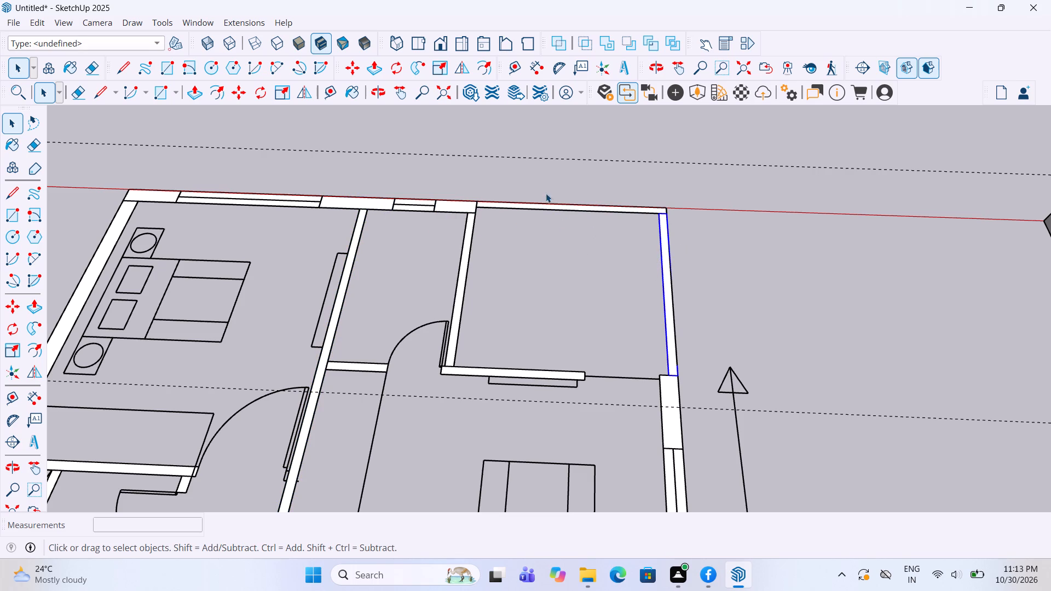
Draw a 10" by 3' 6 1/4" rectangle over the first tread beside the outer wall in the G+1 plan's staircase.
{"action": "scroll", "coordinate": [544, 206], "scroll_direction": "down", "scroll_amount": 5}
{"action": "key", "text": "Escape"}
{"action": "scroll", "coordinate": [544, 207], "scroll_direction": "down", "scroll_amount": 14}
{"action": "scroll", "coordinate": [516, 344], "scroll_direction": "up", "scroll_amount": 2}
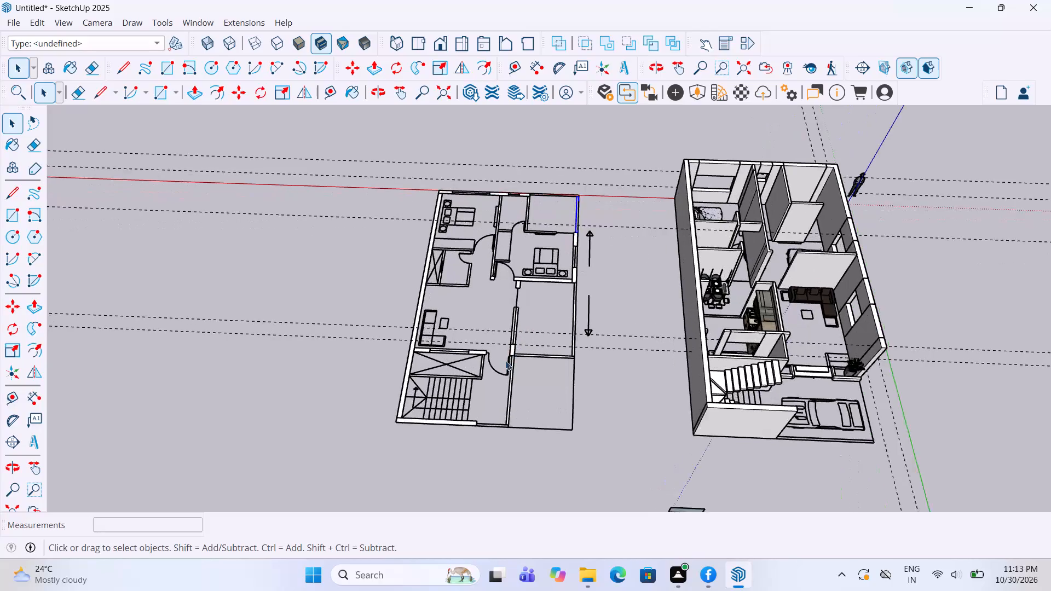
{"action": "scroll", "coordinate": [505, 361], "scroll_direction": "up", "scroll_amount": 1}
{"action": "scroll", "coordinate": [460, 415], "scroll_direction": "up", "scroll_amount": 4}
{"action": "middle_click_drag", "start_coordinate": [452, 415], "coordinate": [197, 409]}
{"action": "scroll", "coordinate": [241, 416], "scroll_direction": "down", "scroll_amount": 3}
{"action": "scroll", "coordinate": [373, 289], "scroll_direction": "up", "scroll_amount": 4}
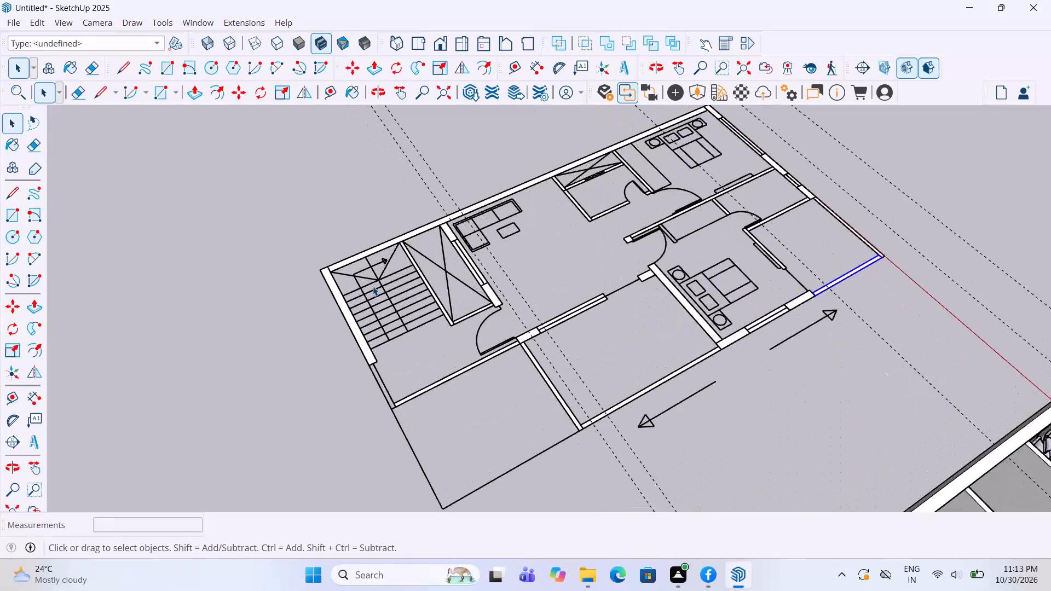
{"action": "scroll", "coordinate": [395, 327], "scroll_direction": "up", "scroll_amount": 9}
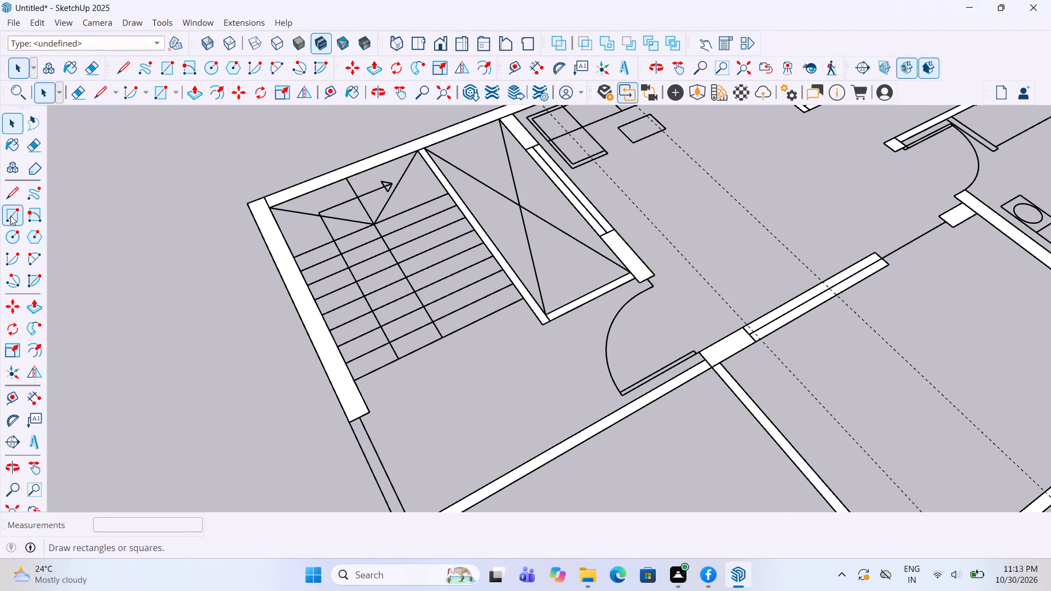
{"action": "left_click", "coordinate": [8, 209]}
{"action": "scroll", "coordinate": [390, 387], "scroll_direction": "up", "scroll_amount": 4}
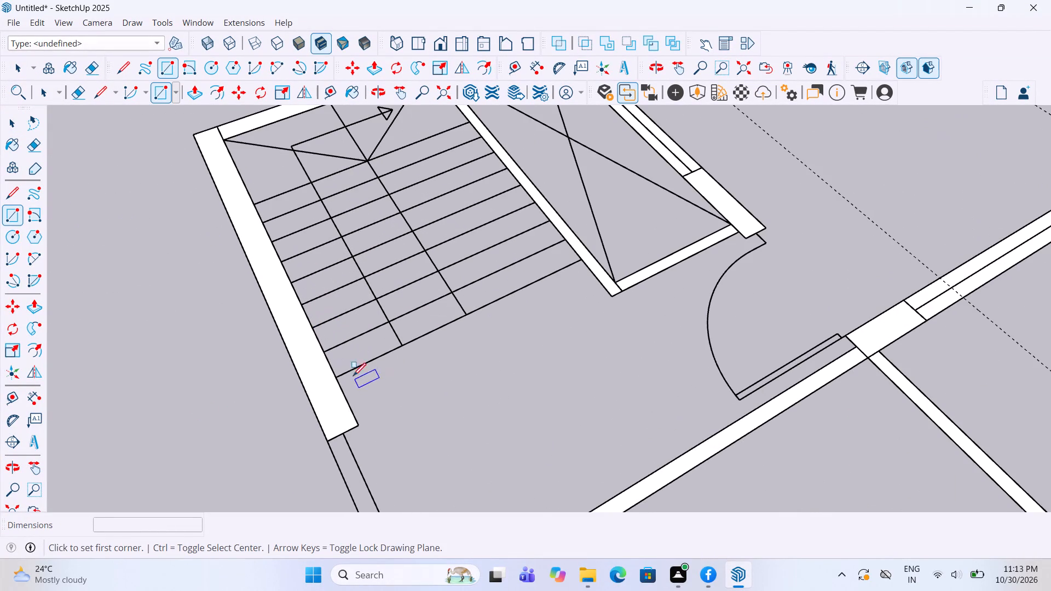
{"action": "left_click", "coordinate": [342, 377]}
{"action": "double_click", "coordinate": [452, 291]}
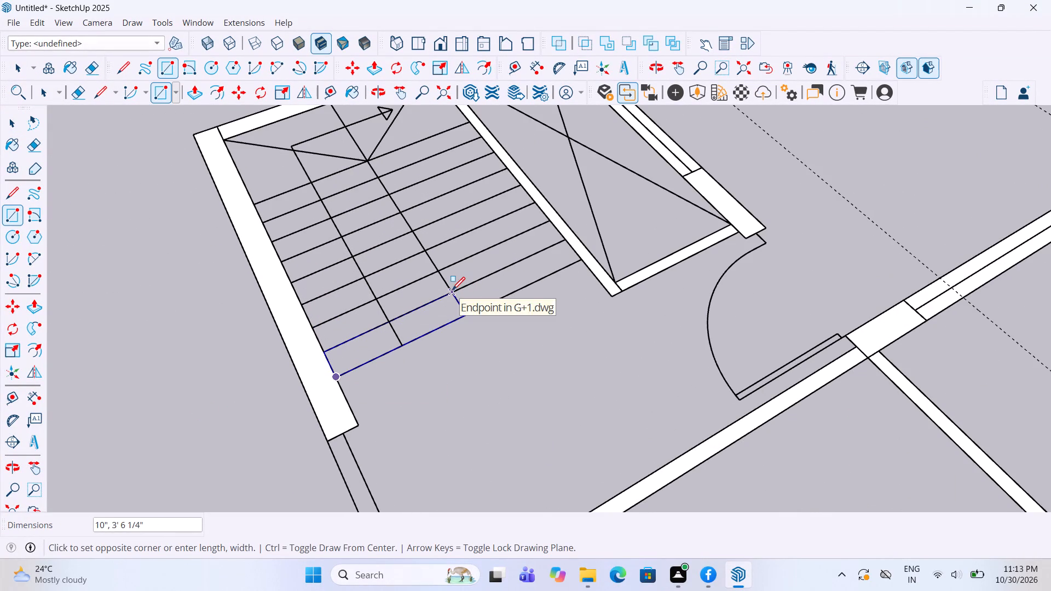
Make a group of the first tread's rectangle.
{"action": "key", "text": "space"}
{"action": "left_click", "coordinate": [408, 317]}
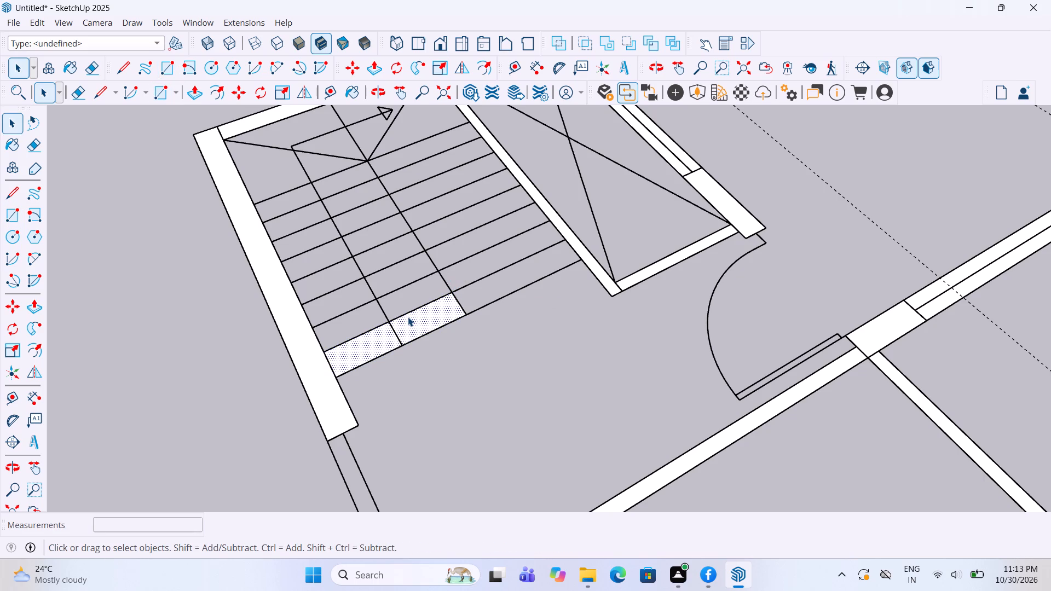
{"action": "right_click", "coordinate": [408, 317]}
{"action": "left_click", "coordinate": [468, 416]}
Extrude the first tread's face 6" inside its group to form the first stair step.
{"action": "double_click", "coordinate": [354, 362]}
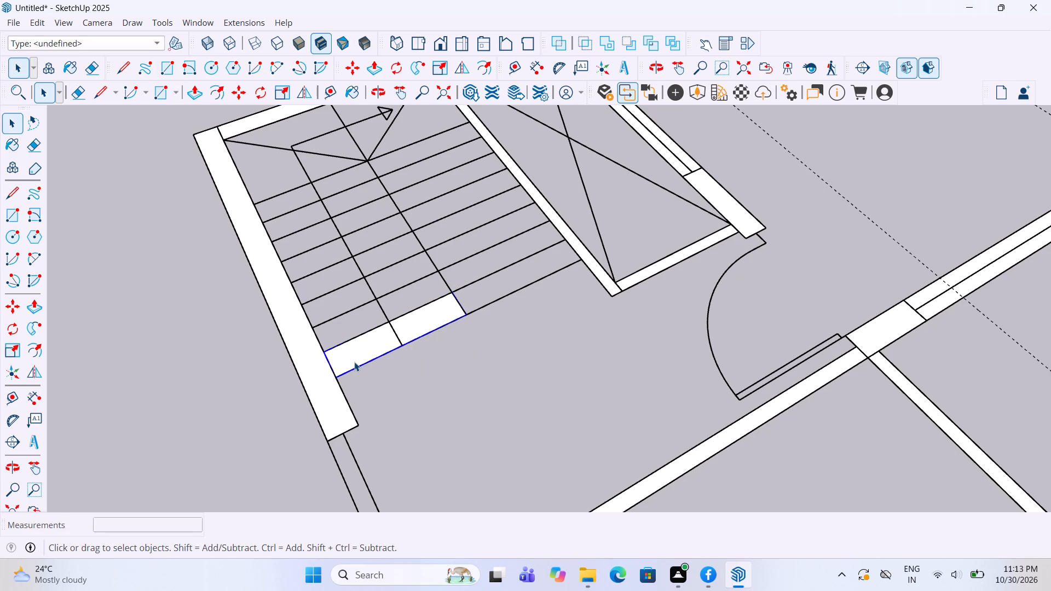
{"action": "key", "text": "p"}
{"action": "left_click", "coordinate": [349, 350]}
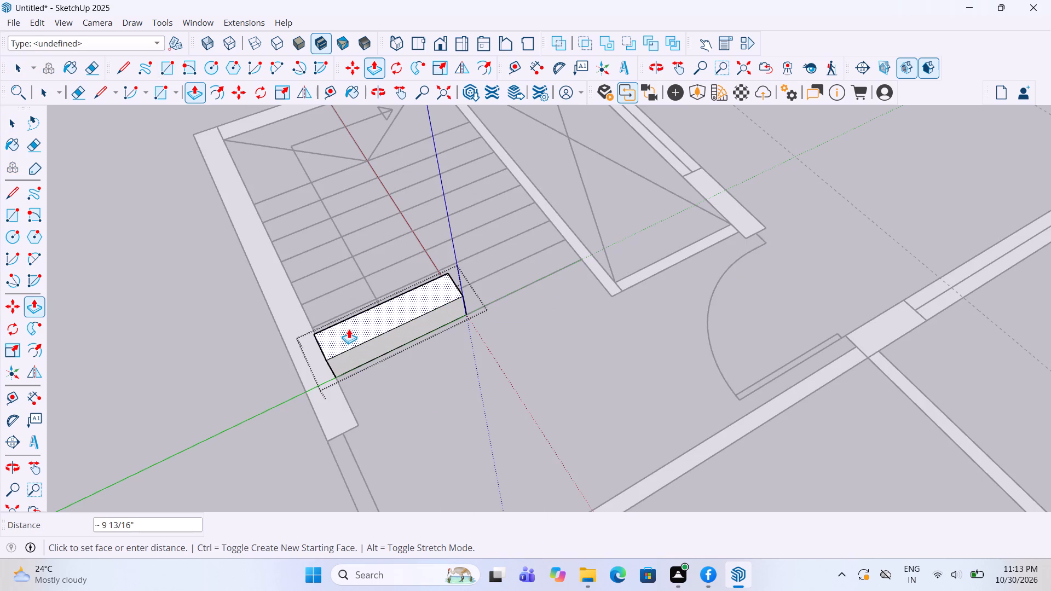
{"action": "type", "text": "6\""}
{"action": "key", "text": "Return"}
{"action": "key", "text": "space"}
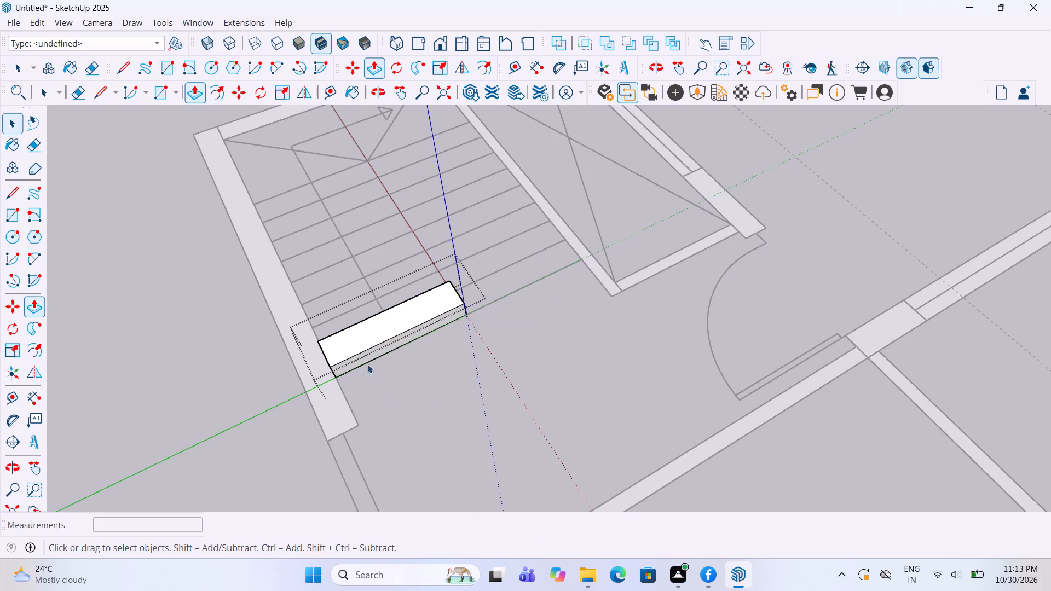
{"action": "left_click", "coordinate": [425, 447]}
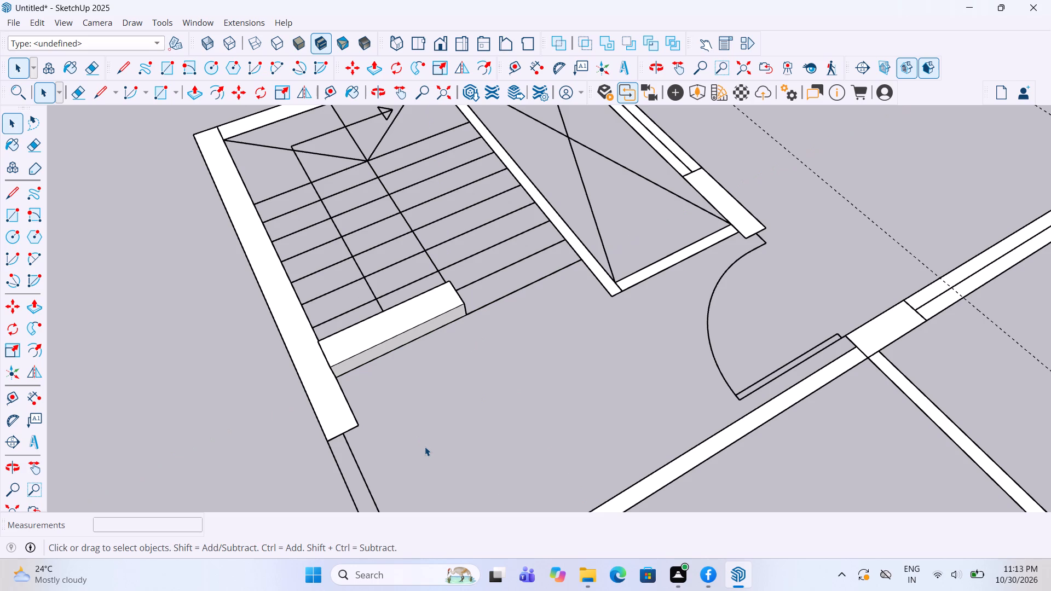
Copy the step block twice, stacking each copy corner to corner about 11 11/16" up along the flight.
{"action": "scroll", "coordinate": [401, 502], "scroll_direction": "down", "scroll_amount": 6}
{"action": "middle_click_drag", "start_coordinate": [565, 346], "coordinate": [149, 270]}
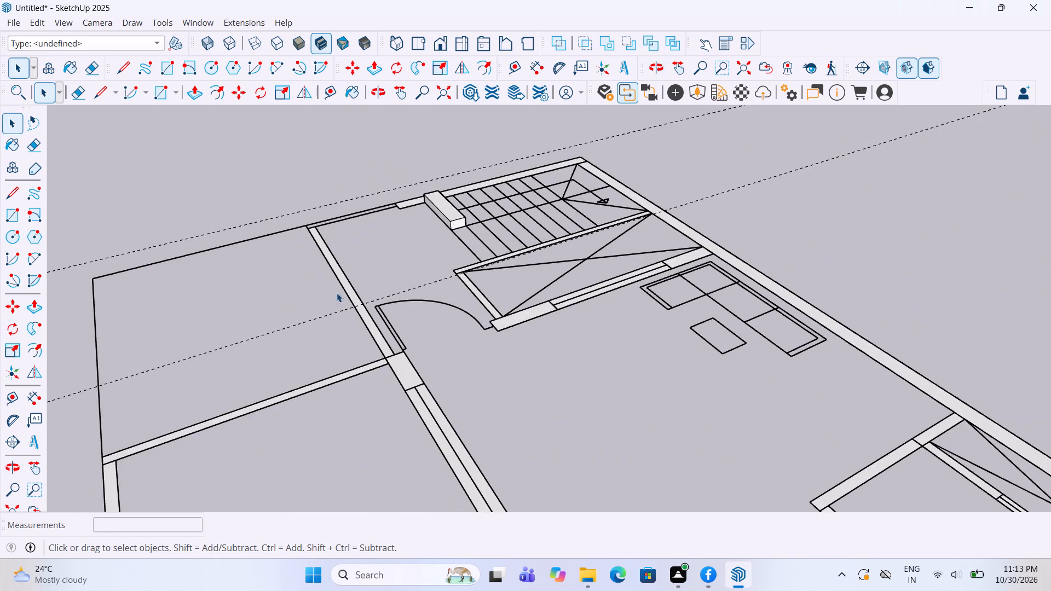
{"action": "scroll", "coordinate": [362, 296], "scroll_direction": "down", "scroll_amount": 6}
{"action": "scroll", "coordinate": [364, 394], "scroll_direction": "down", "scroll_amount": 6}
{"action": "scroll", "coordinate": [432, 283], "scroll_direction": "up", "scroll_amount": 11}
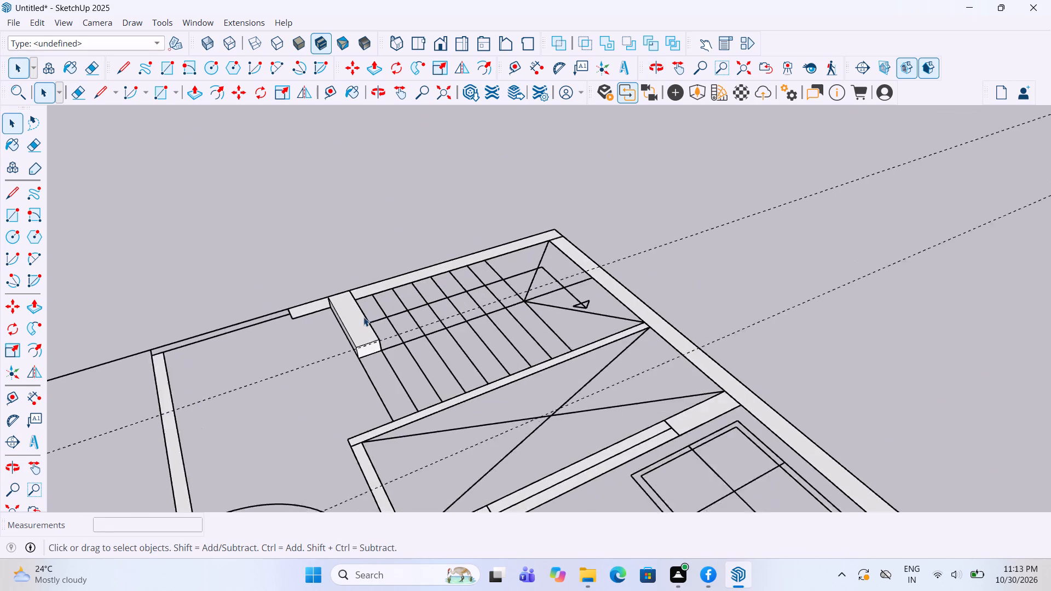
{"action": "scroll", "coordinate": [363, 317], "scroll_direction": "up", "scroll_amount": 3}
{"action": "left_click", "coordinate": [357, 346]}
{"action": "key", "text": "m"}
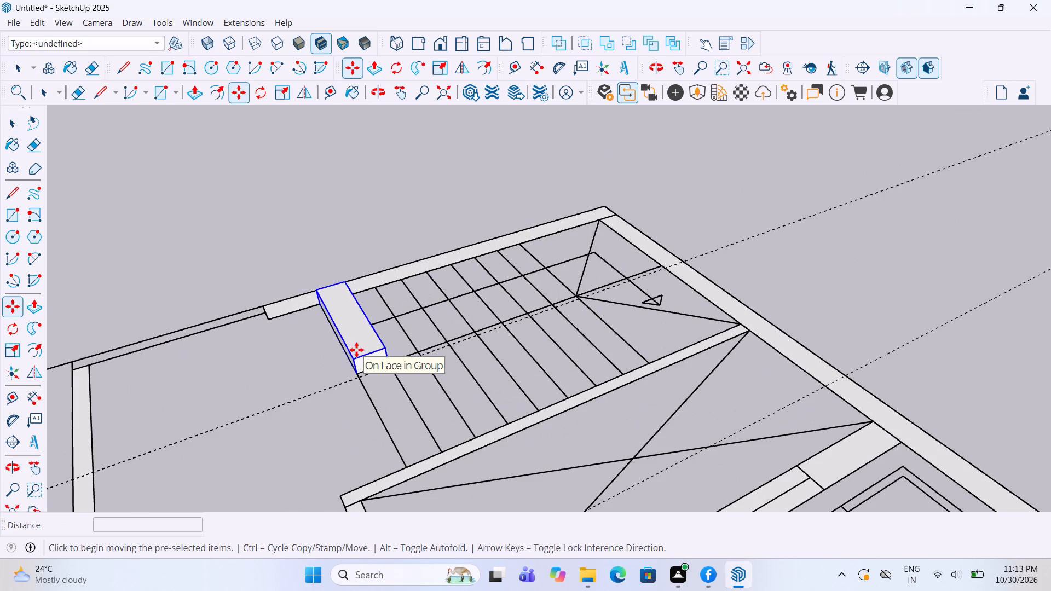
{"action": "left_click", "coordinate": [362, 378]}
{"action": "double_click", "coordinate": [385, 349]}
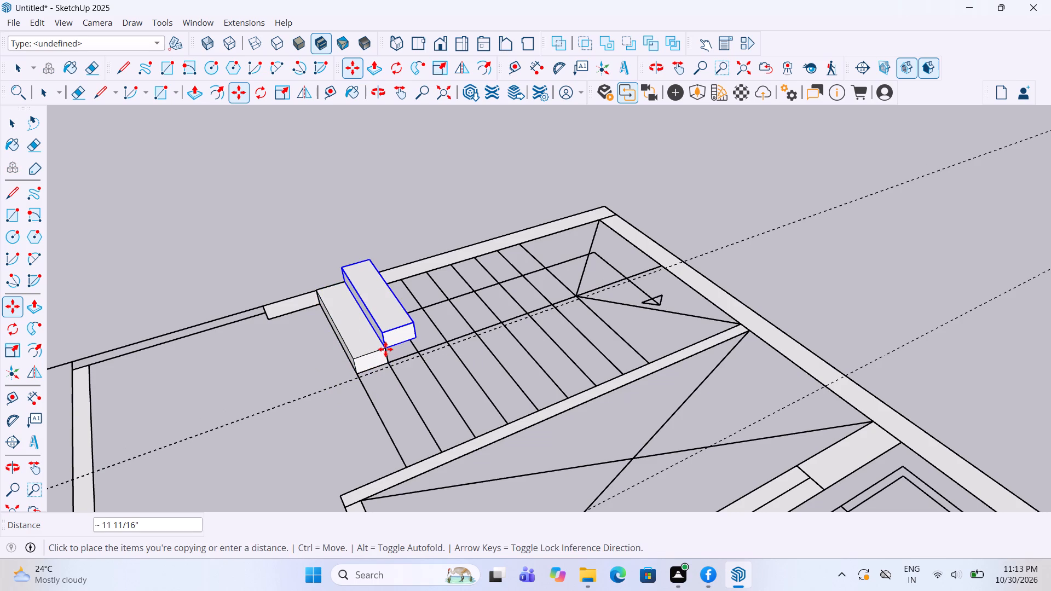
{"action": "key", "text": "m"}
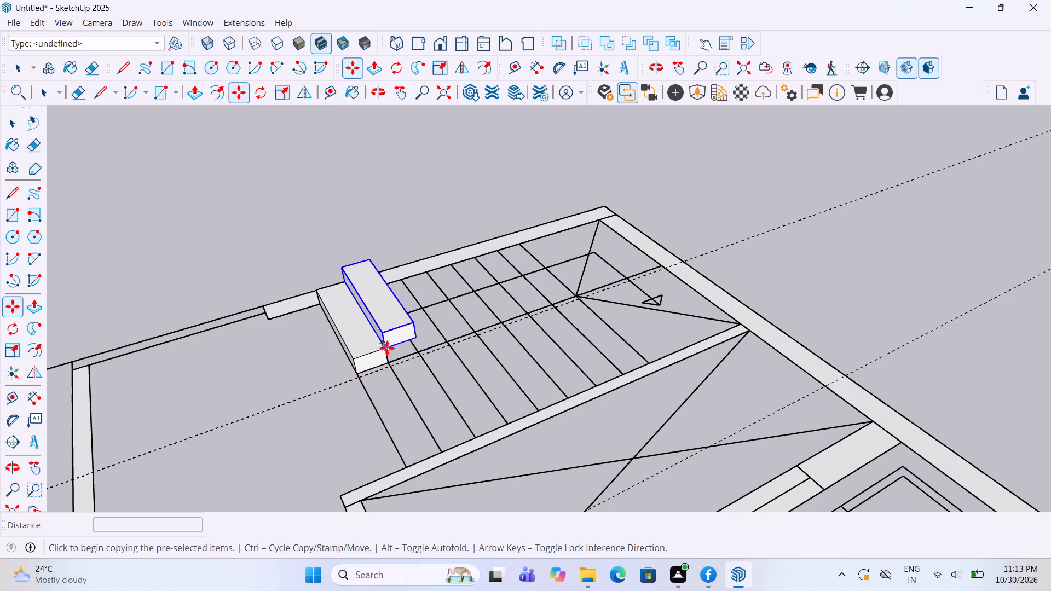
{"action": "left_click", "coordinate": [387, 348]}
{"action": "left_click", "coordinate": [412, 323]}
Add three more step copies, each placed on the back upper corner of the previous step, about 11 11/16" apart.
{"action": "key", "text": "m"}
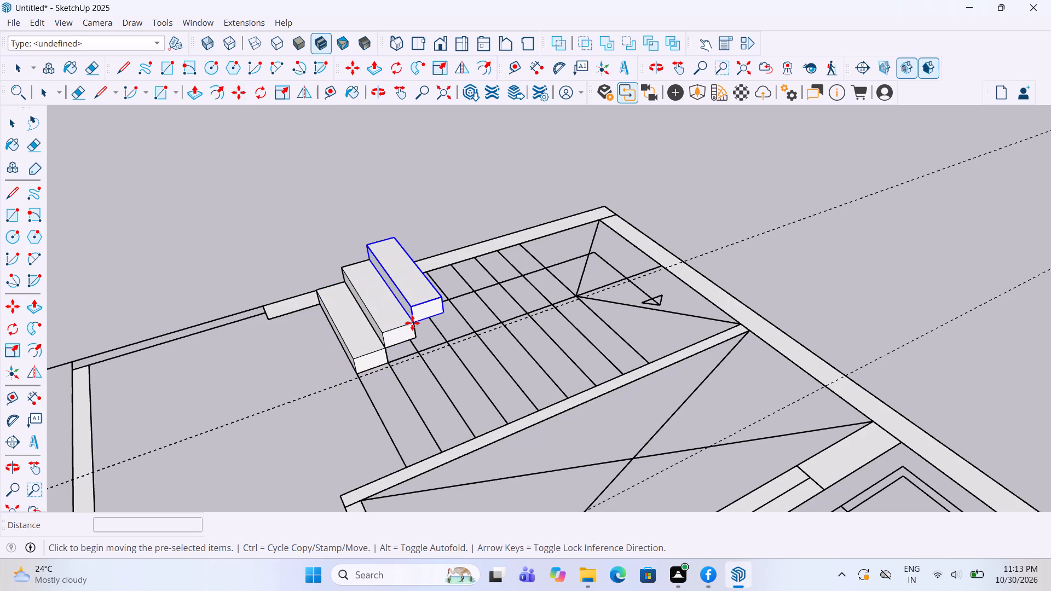
{"action": "left_click", "coordinate": [418, 329]}
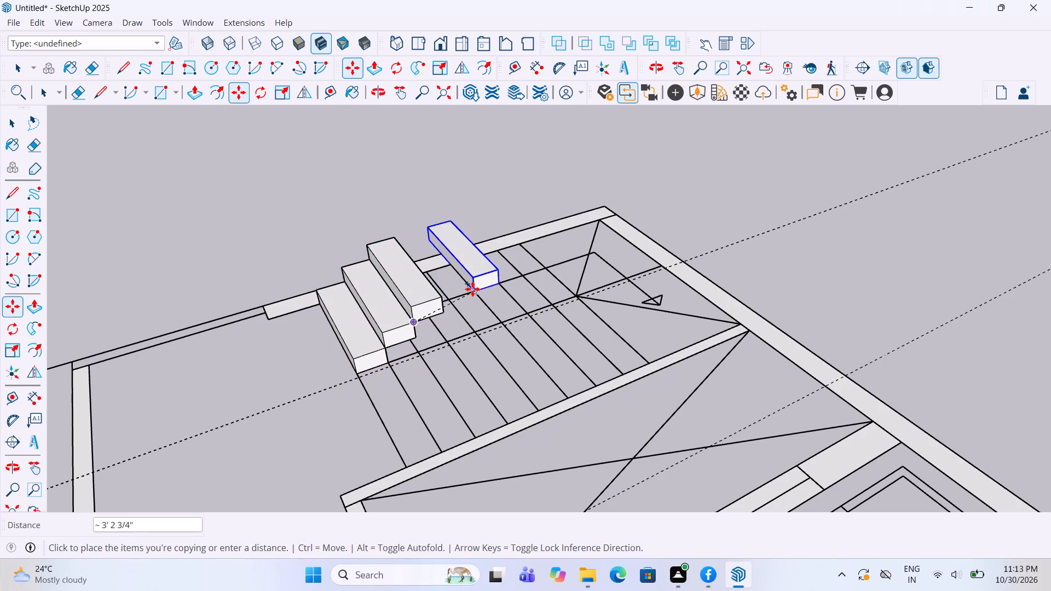
{"action": "left_click", "coordinate": [444, 294]}
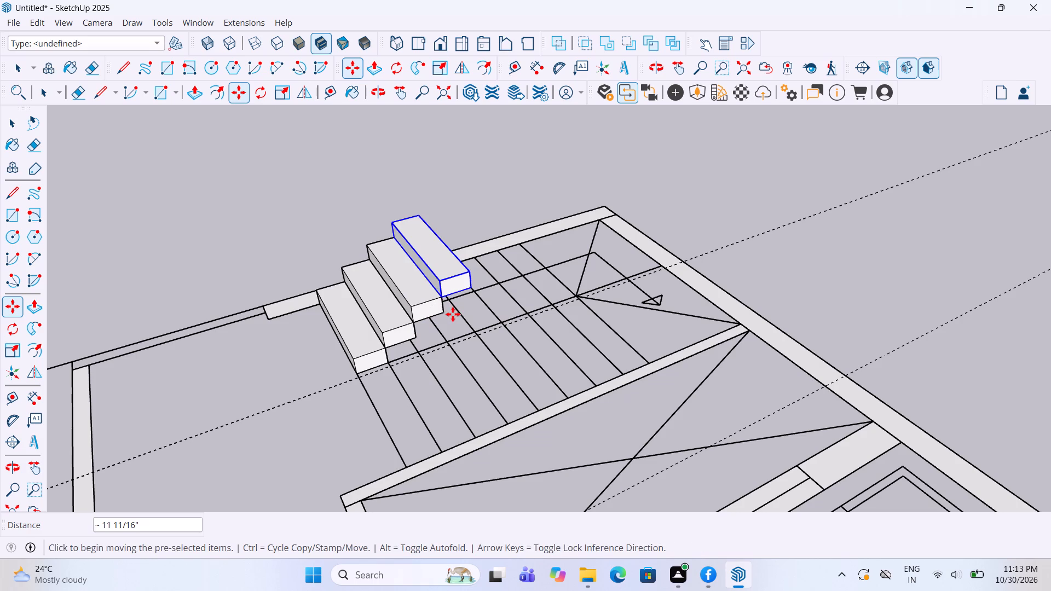
{"action": "key", "text": "m"}
{"action": "left_click", "coordinate": [446, 299]}
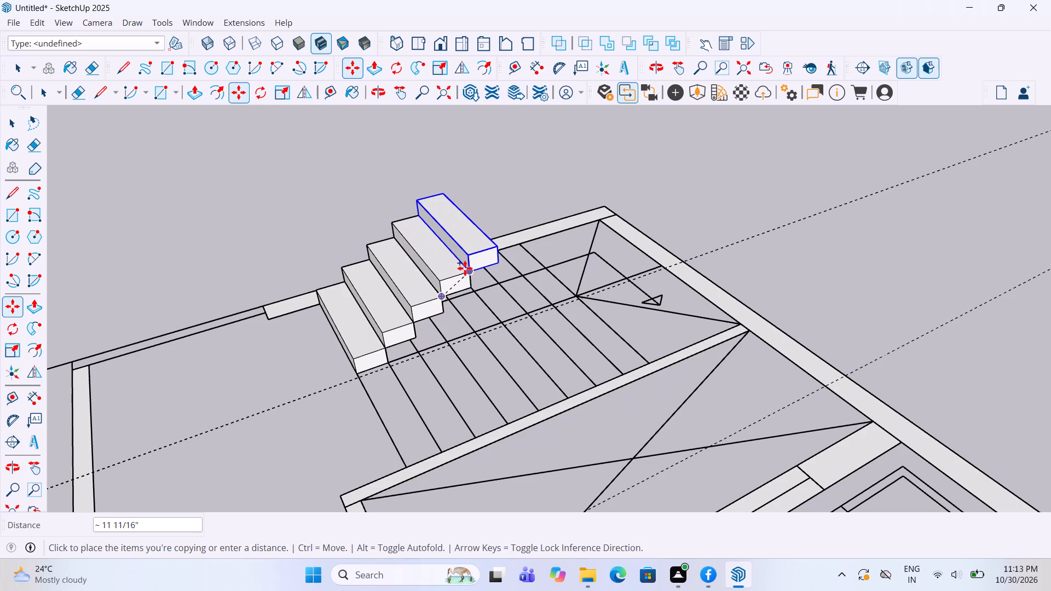
{"action": "left_click", "coordinate": [469, 269]}
{"action": "key", "text": "m"}
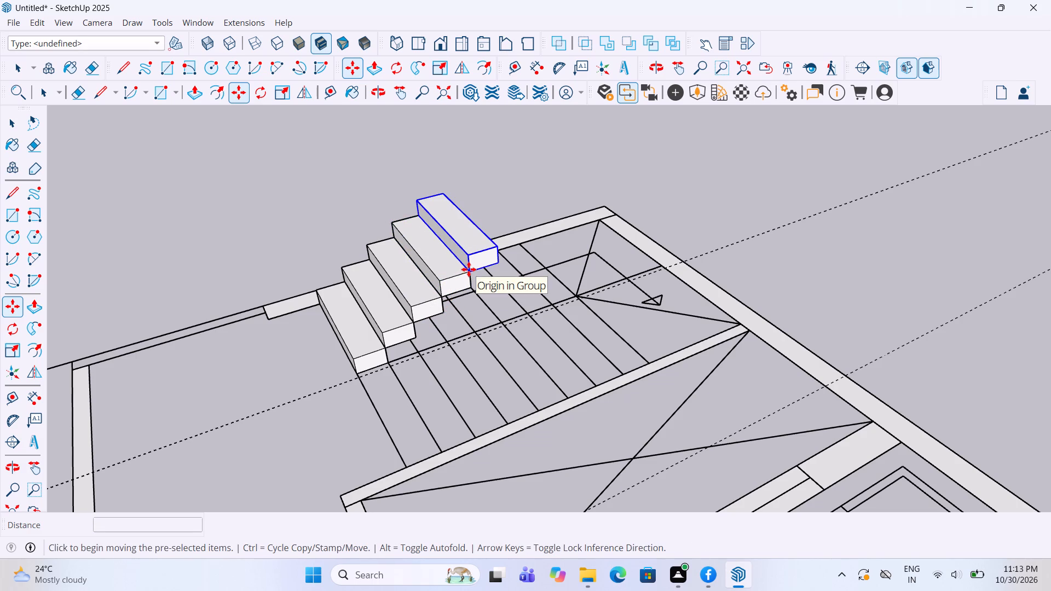
{"action": "left_click", "coordinate": [465, 275]}
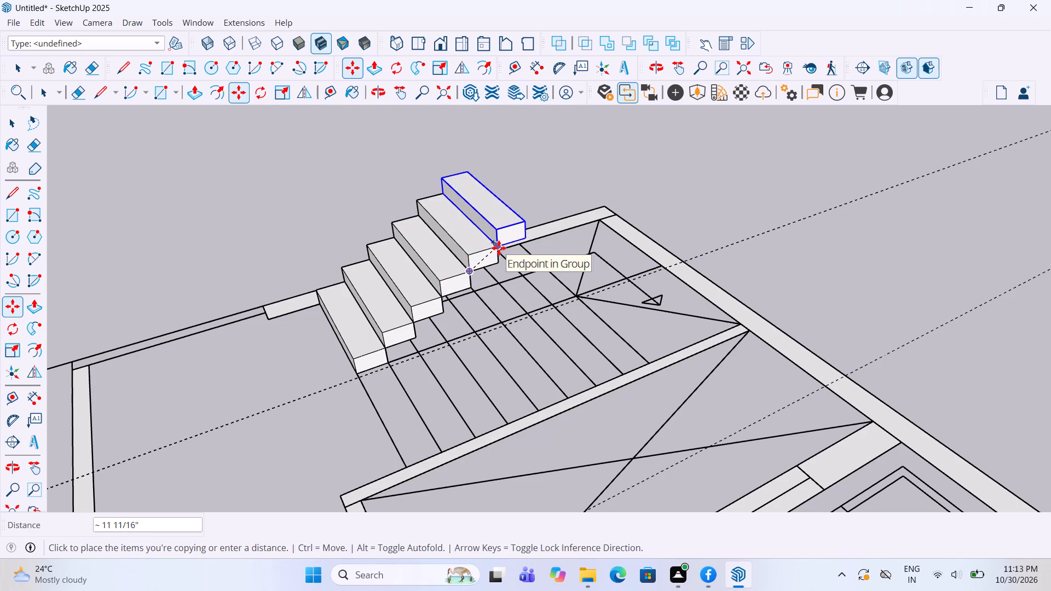
{"action": "left_click", "coordinate": [499, 248]}
Add two more step copies at the same about 11 11/16" offset, bringing the first flight to eight steps.
{"action": "middle_click_drag", "start_coordinate": [498, 251], "coordinate": [463, 256]}
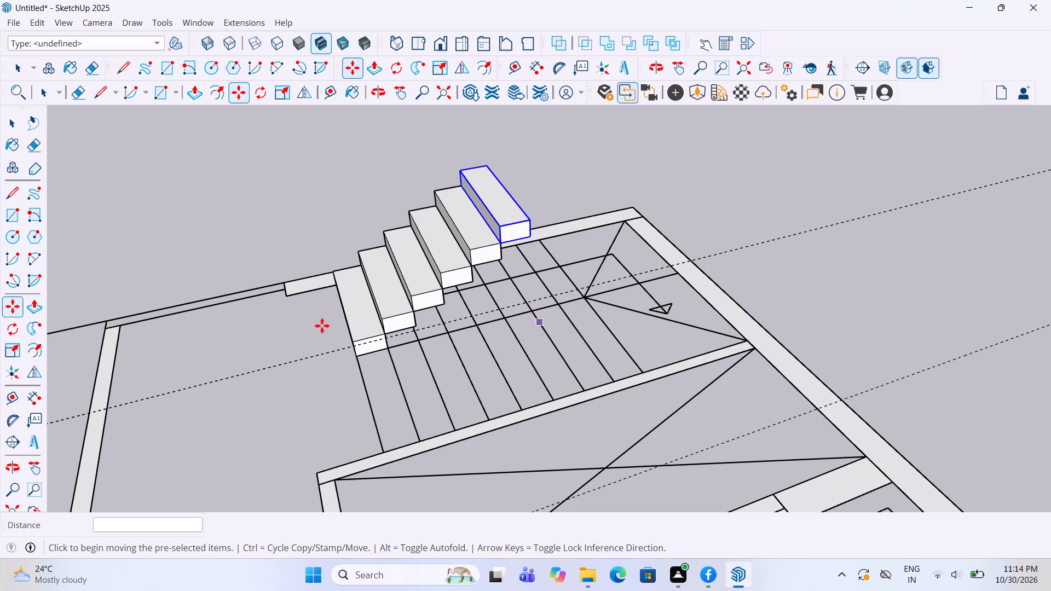
{"action": "scroll", "coordinate": [536, 221], "scroll_direction": "up", "scroll_amount": 2}
{"action": "key", "text": "space"}
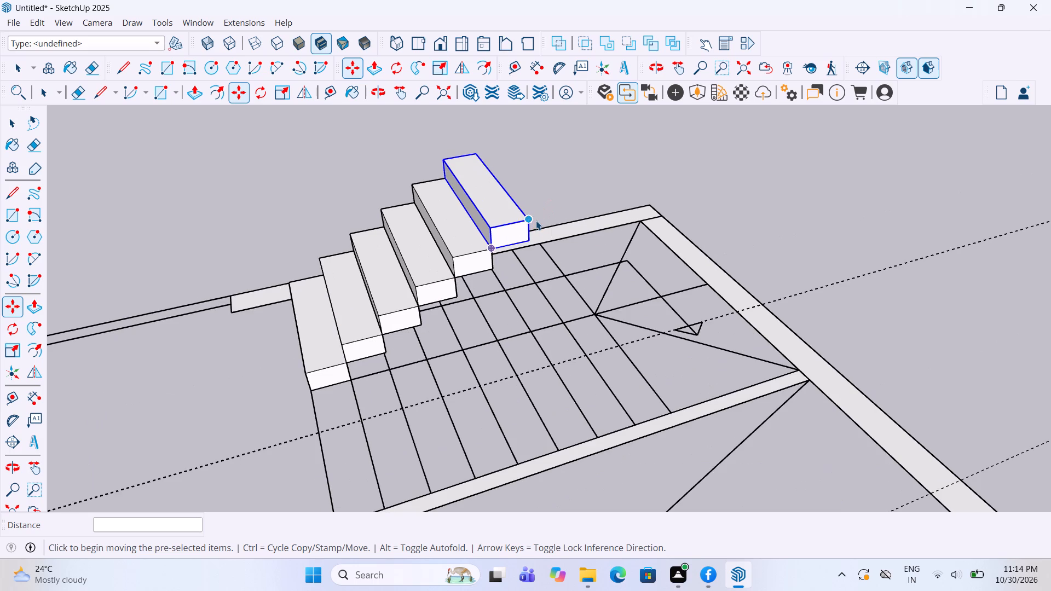
{"action": "type", "text": "m"}
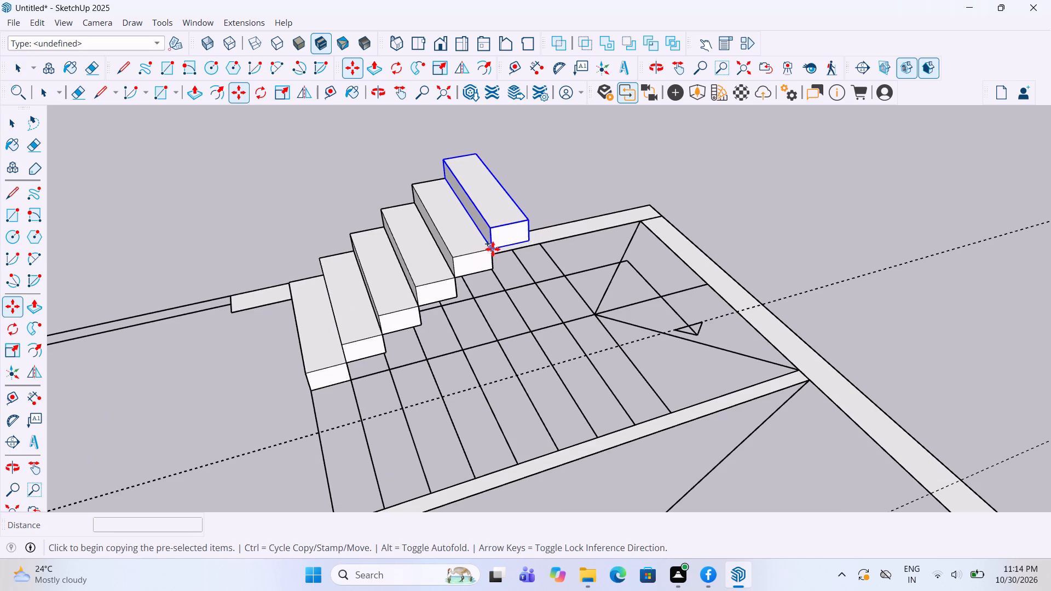
{"action": "left_click", "coordinate": [493, 249]}
{"action": "left_click", "coordinate": [531, 222]}
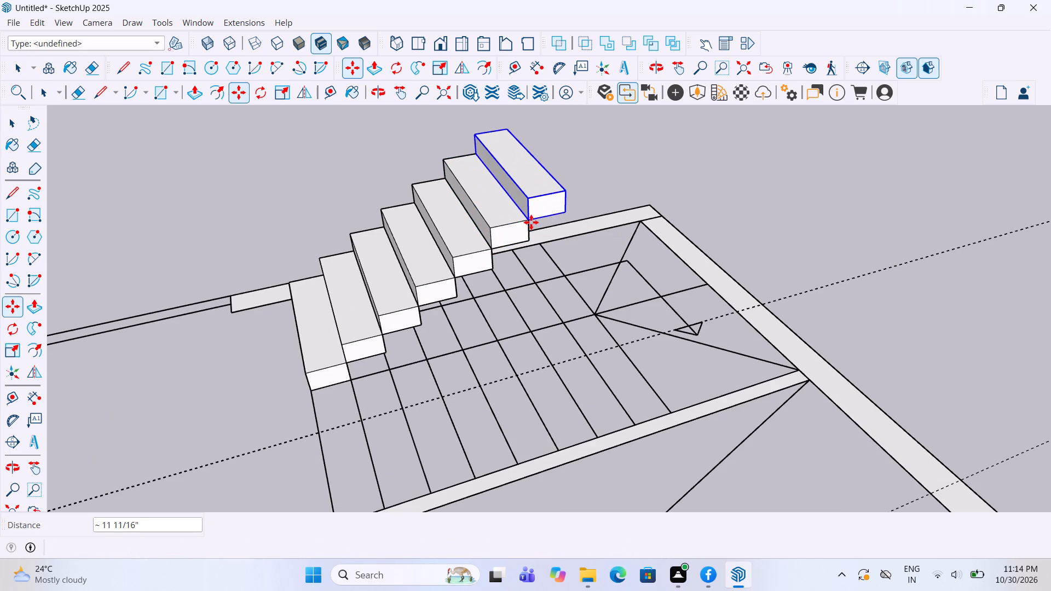
{"action": "key", "text": "m"}
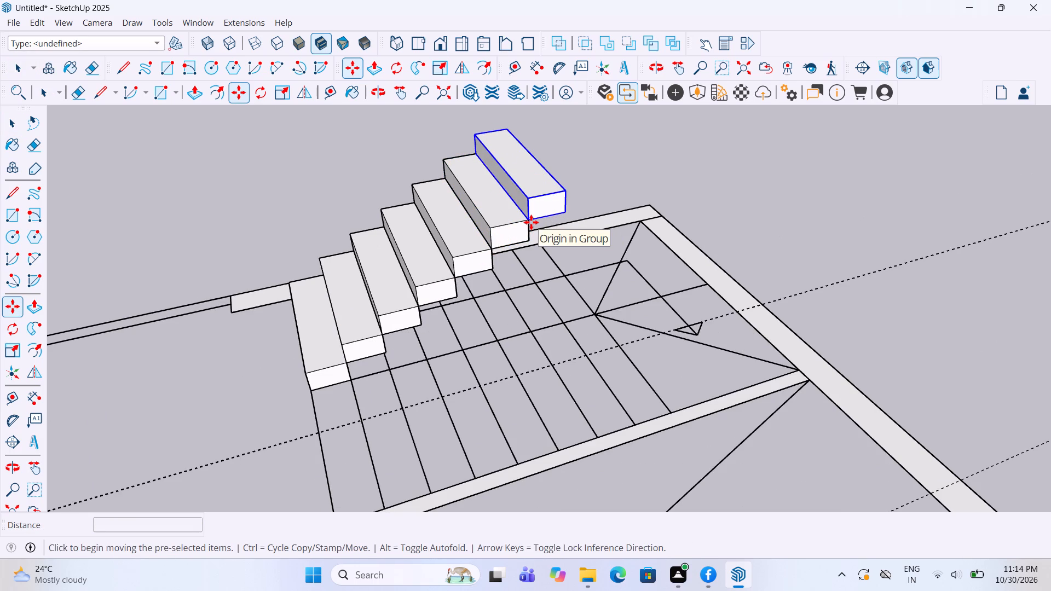
{"action": "left_click", "coordinate": [527, 219]}
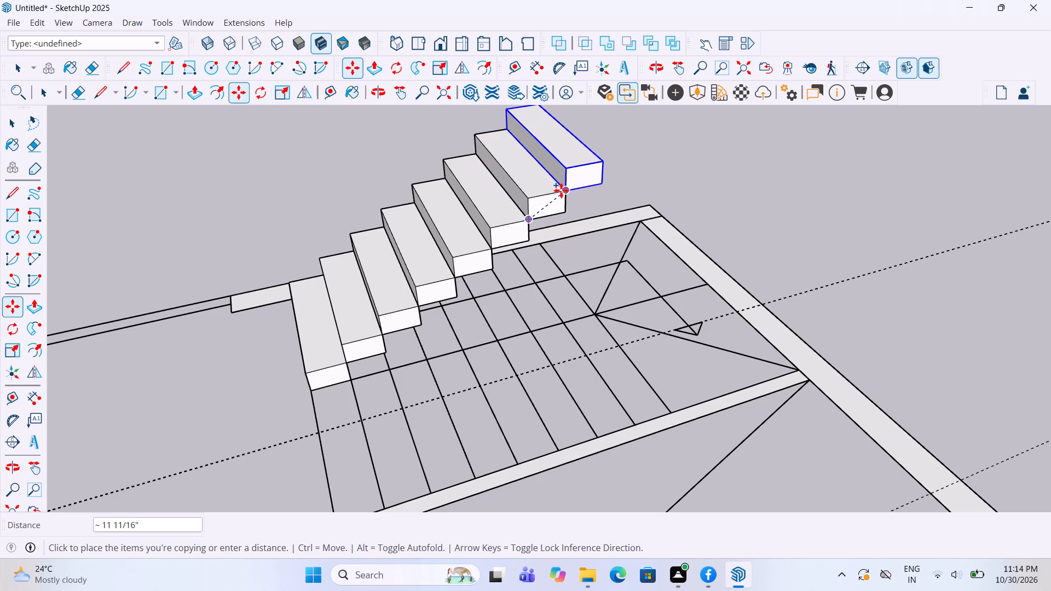
{"action": "left_click", "coordinate": [562, 192]}
{"action": "key", "text": "space"}
{"action": "left_click", "coordinate": [263, 444]}
Trace the first triangular winder tread beyond the flight with lines through the outer wall corner, its diagonal about 4' 9 1/2" long.
{"action": "scroll", "coordinate": [576, 253], "scroll_direction": "down", "scroll_amount": 2}
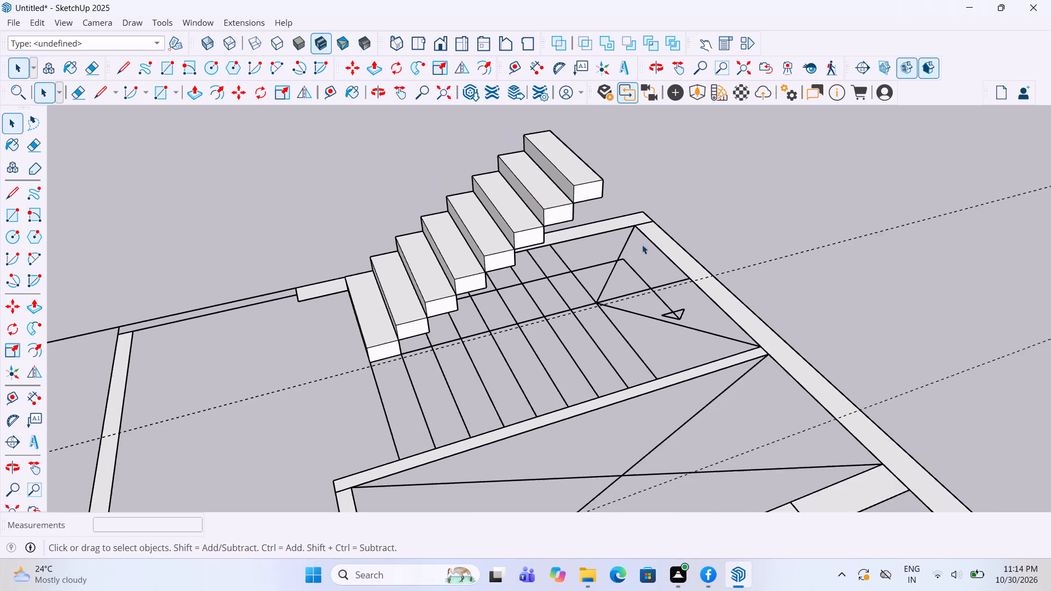
{"action": "middle_click_drag", "start_coordinate": [642, 244], "coordinate": [573, 224]}
{"action": "scroll", "coordinate": [574, 253], "scroll_direction": "up", "scroll_amount": 1}
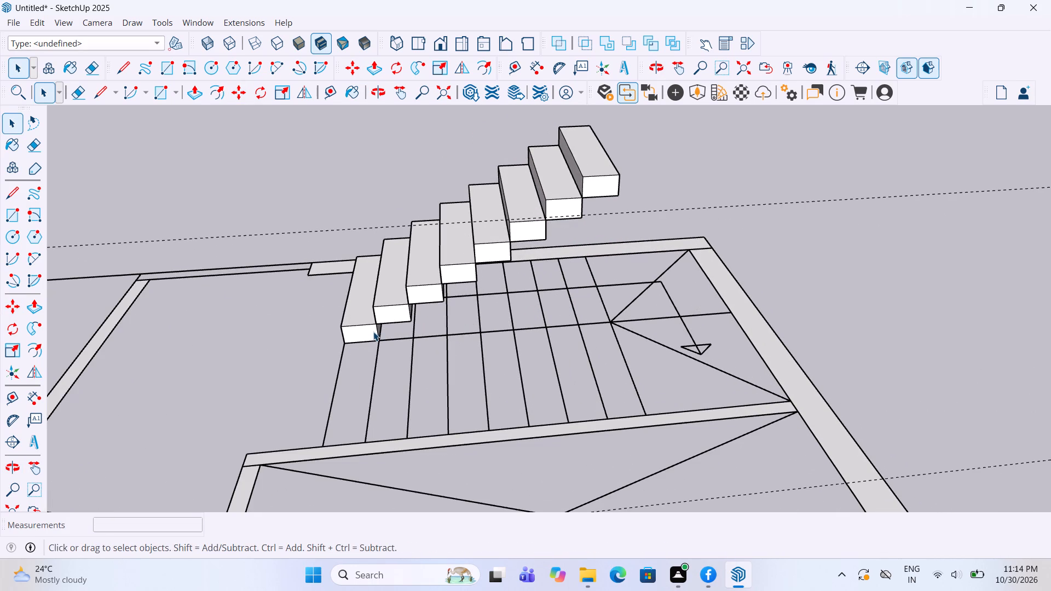
{"action": "scroll", "coordinate": [461, 336], "scroll_direction": "down", "scroll_amount": 5}
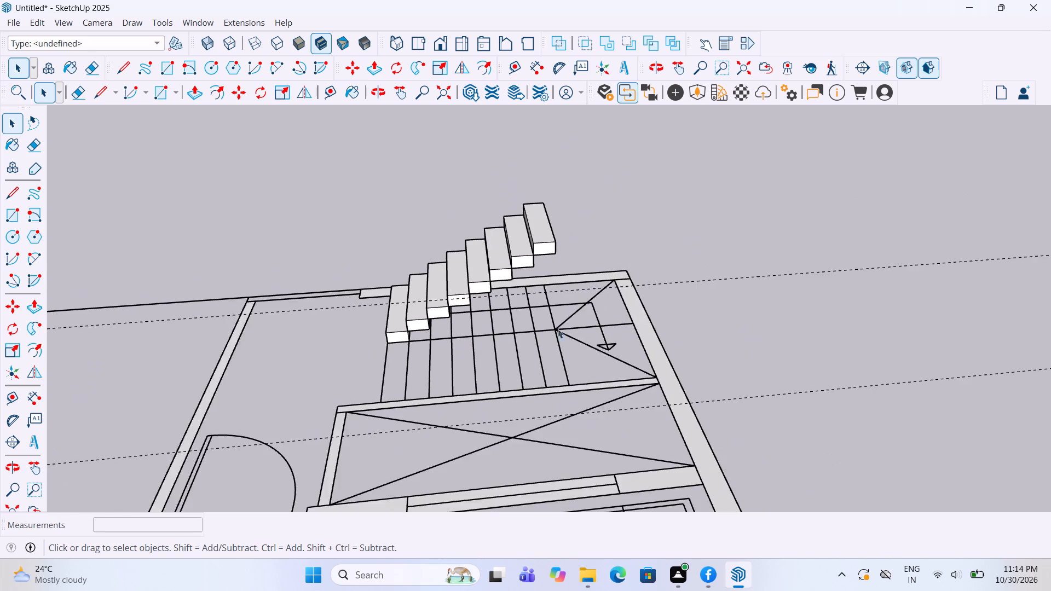
{"action": "scroll", "coordinate": [597, 319], "scroll_direction": "up", "scroll_amount": 8}
{"action": "middle_click_drag", "start_coordinate": [584, 253], "coordinate": [583, 327]}
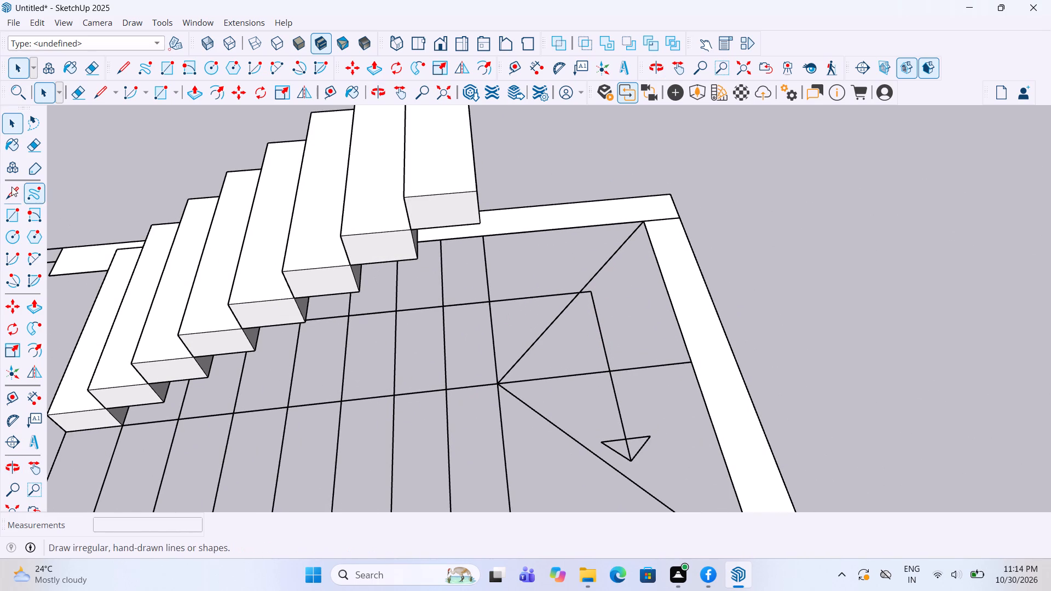
{"action": "left_click", "coordinate": [11, 187]}
{"action": "left_click", "coordinate": [501, 383]}
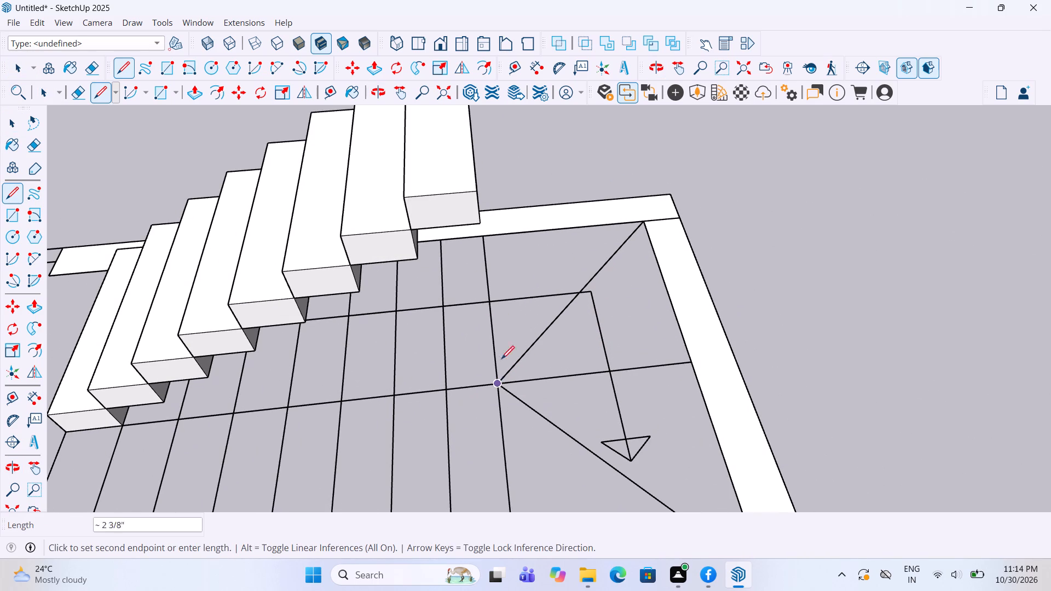
{"action": "double_click", "coordinate": [489, 237]}
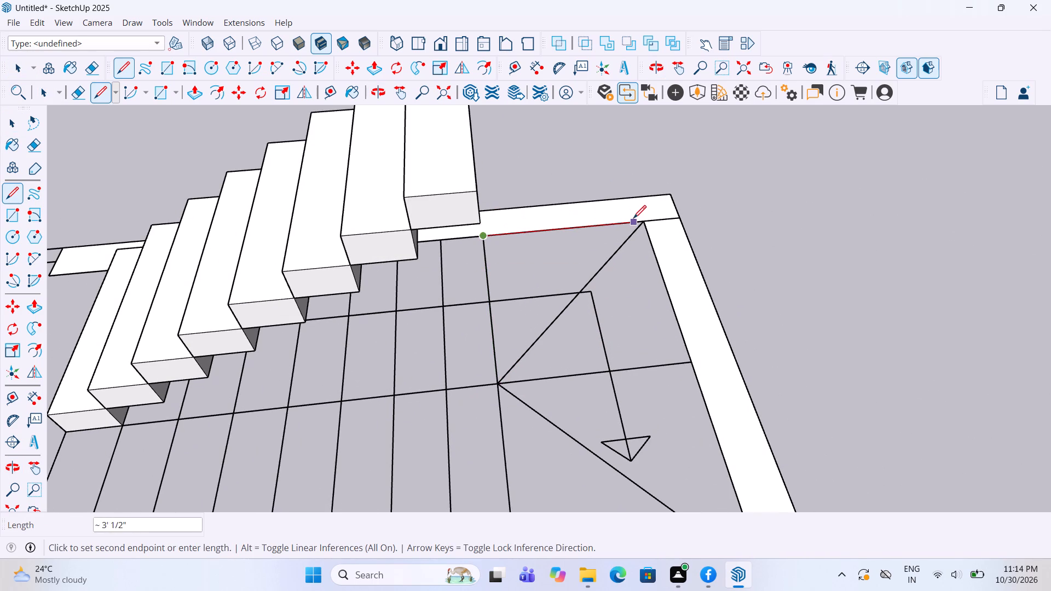
{"action": "left_click", "coordinate": [644, 222]}
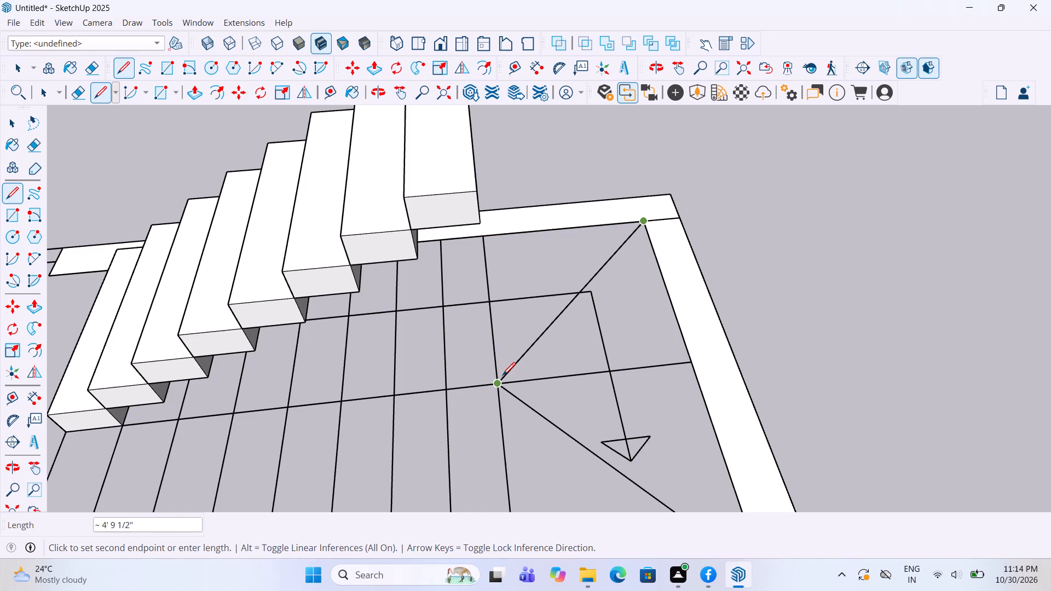
{"action": "double_click", "coordinate": [501, 378]}
Group the first triangular winder face and extrude it 6" upward inside the group.
{"action": "key", "text": "space"}
{"action": "left_click", "coordinate": [505, 310]}
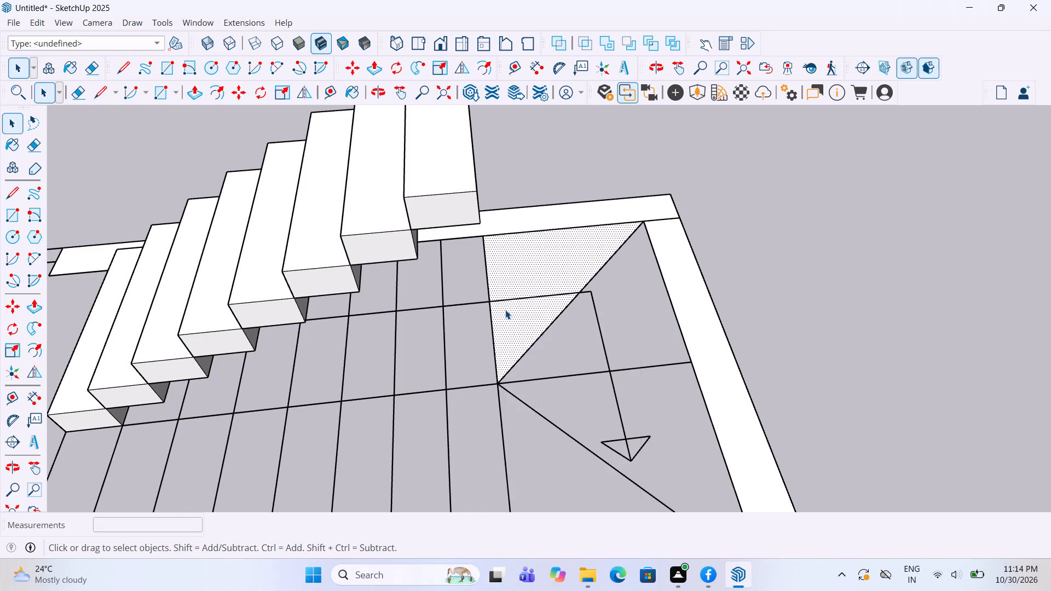
{"action": "right_click", "coordinate": [505, 310]}
{"action": "left_click", "coordinate": [559, 404]}
{"action": "triple_click", "coordinate": [520, 328]}
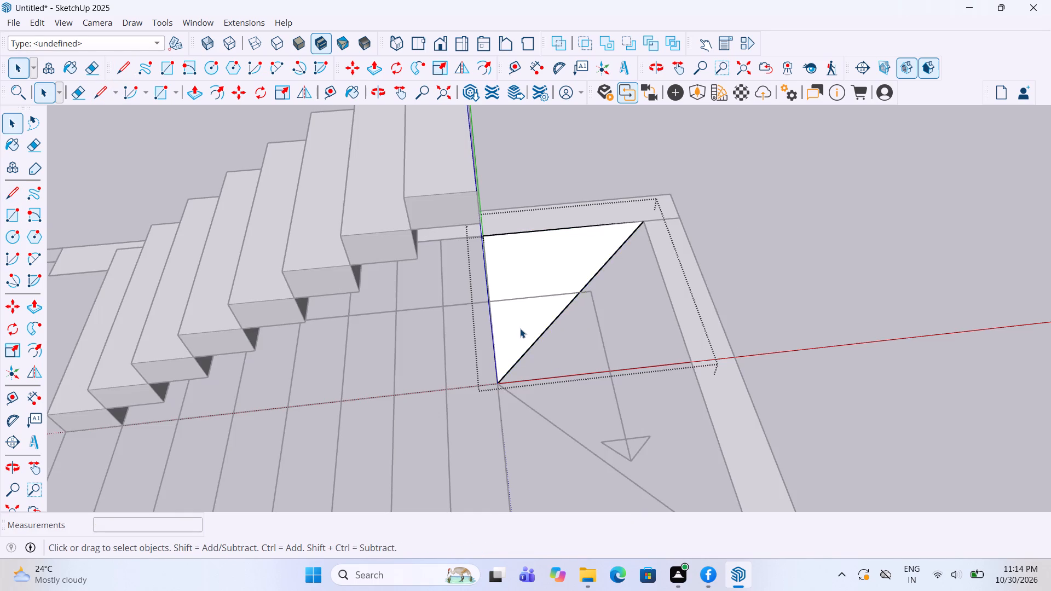
{"action": "key", "text": "p"}
{"action": "left_click", "coordinate": [519, 325]}
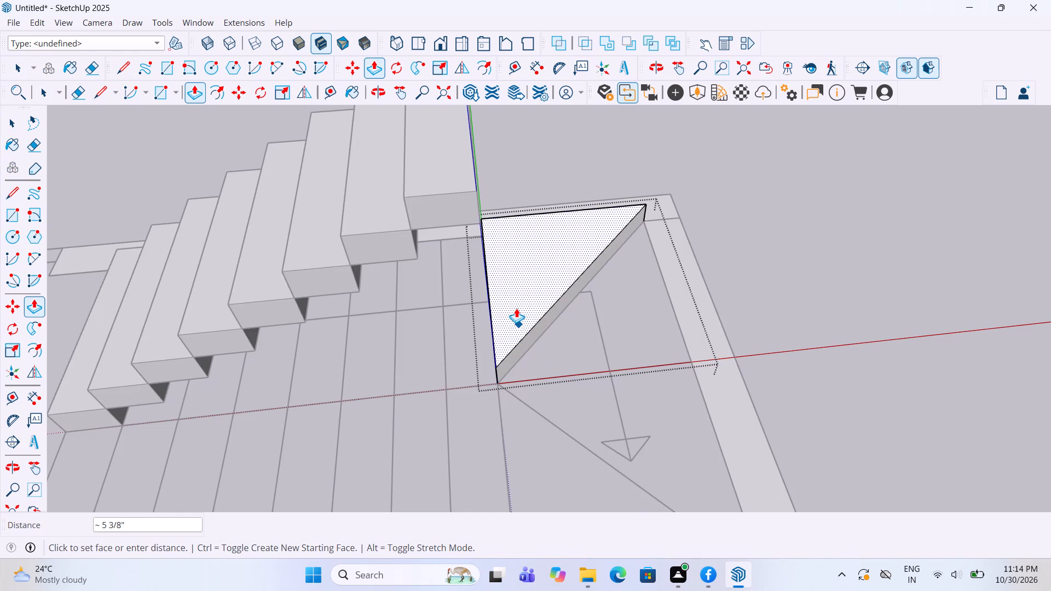
{"action": "type", "text": "6\""}
{"action": "key", "text": "Return"}
{"action": "key", "text": "space"}
{"action": "left_click", "coordinate": [516, 308]}
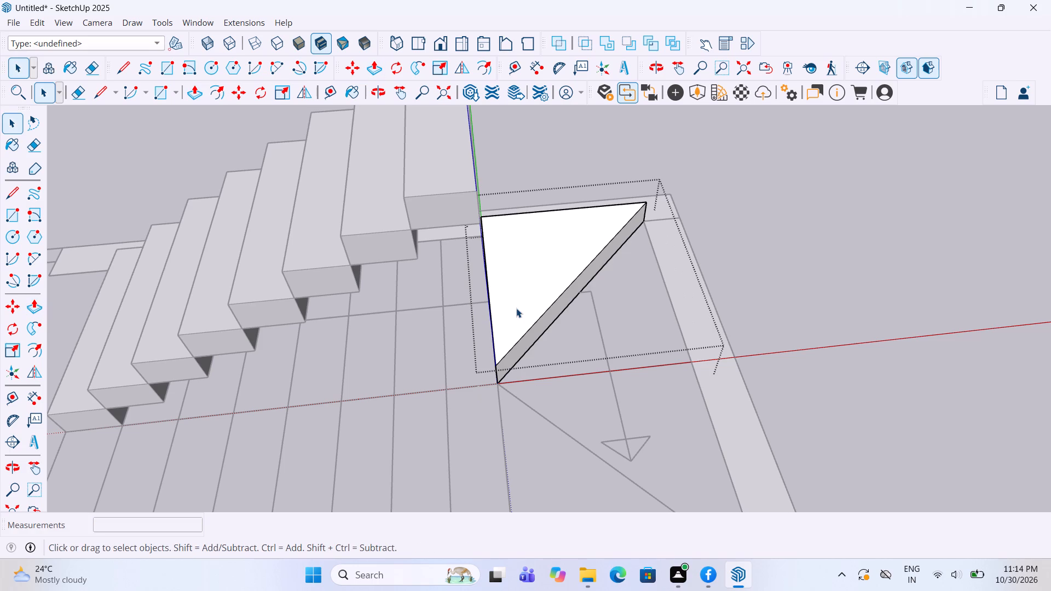
{"action": "left_click", "coordinate": [694, 251]}
Move the first winder tread by its inner corner onto the upper back corner of the flight's eighth step.
{"action": "left_click", "coordinate": [511, 304]}
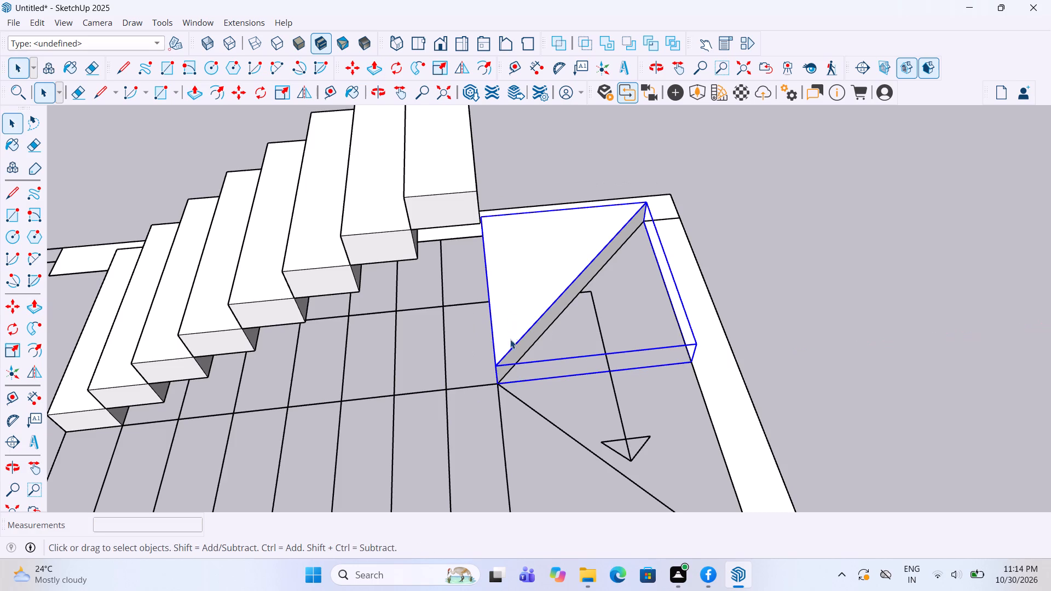
{"action": "key", "text": "m"}
{"action": "scroll", "coordinate": [497, 390], "scroll_direction": "up", "scroll_amount": 3}
{"action": "left_click", "coordinate": [497, 390]}
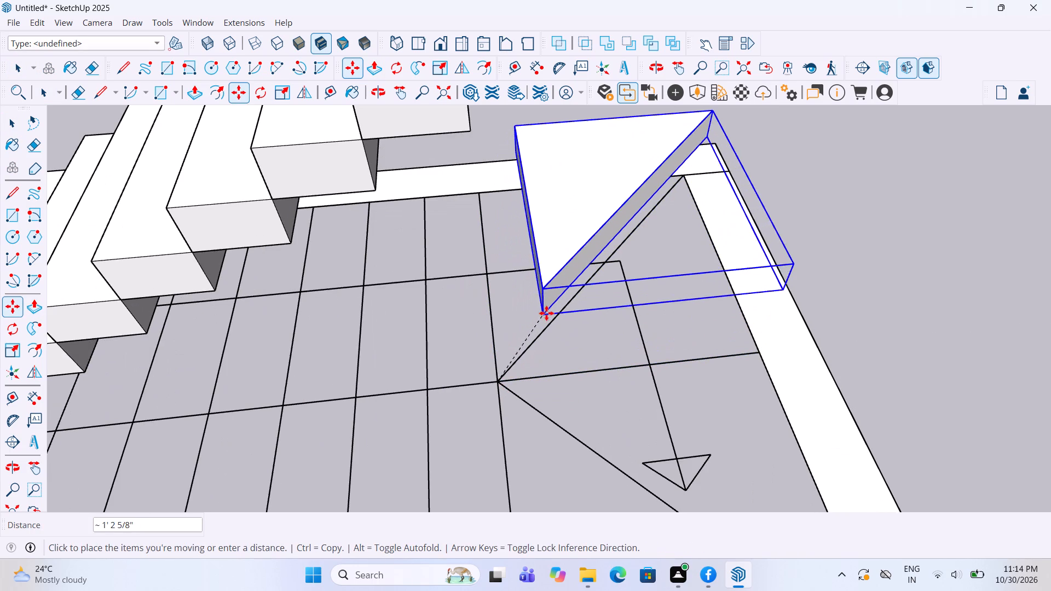
{"action": "scroll", "coordinate": [456, 330], "scroll_direction": "down", "scroll_amount": 11}
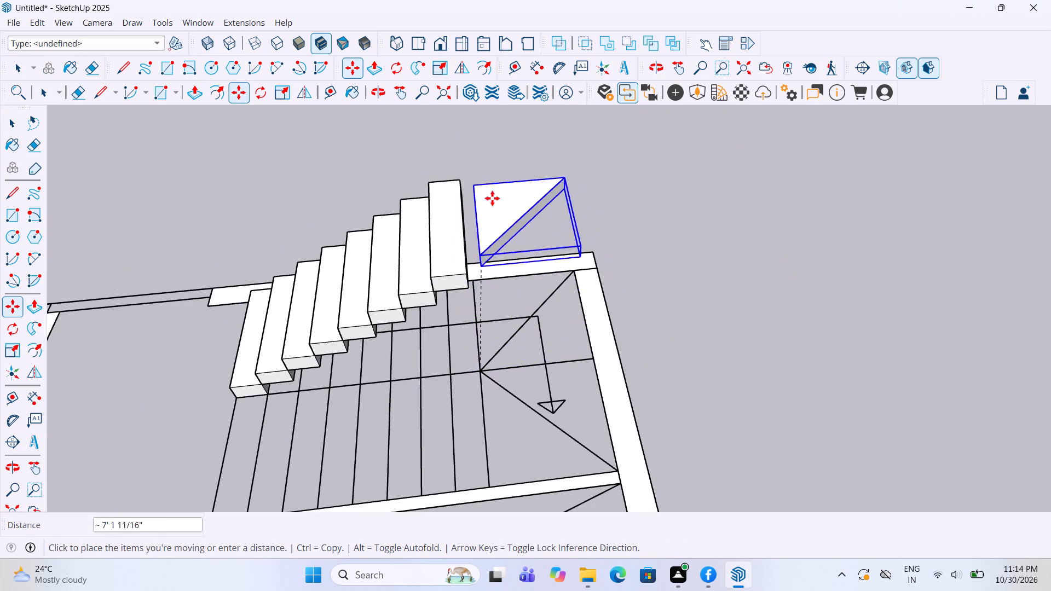
{"action": "scroll", "coordinate": [492, 198], "scroll_direction": "up", "scroll_amount": 4}
{"action": "left_click", "coordinate": [431, 355]}
{"action": "key", "text": "space"}
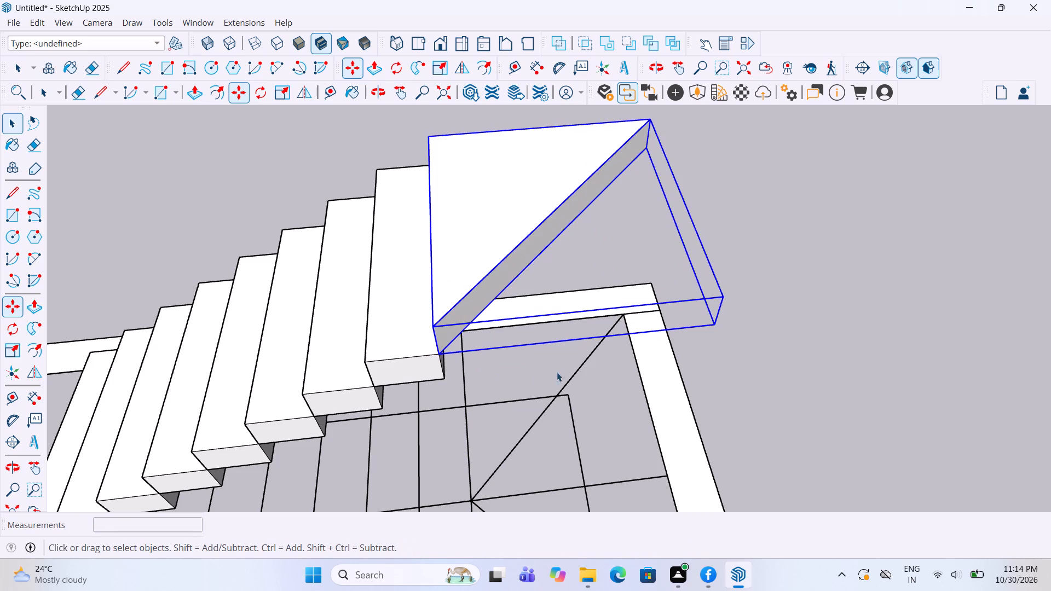
{"action": "left_click", "coordinate": [1004, 263]}
Trace the second triangular winder tread on the plan, with a diagonal about 4' 9 1/2" to the outer wall corner.
{"action": "scroll", "coordinate": [656, 264], "scroll_direction": "down", "scroll_amount": 5}
{"action": "scroll", "coordinate": [570, 270], "scroll_direction": "down", "scroll_amount": 5}
{"action": "scroll", "coordinate": [614, 326], "scroll_direction": "up", "scroll_amount": 4}
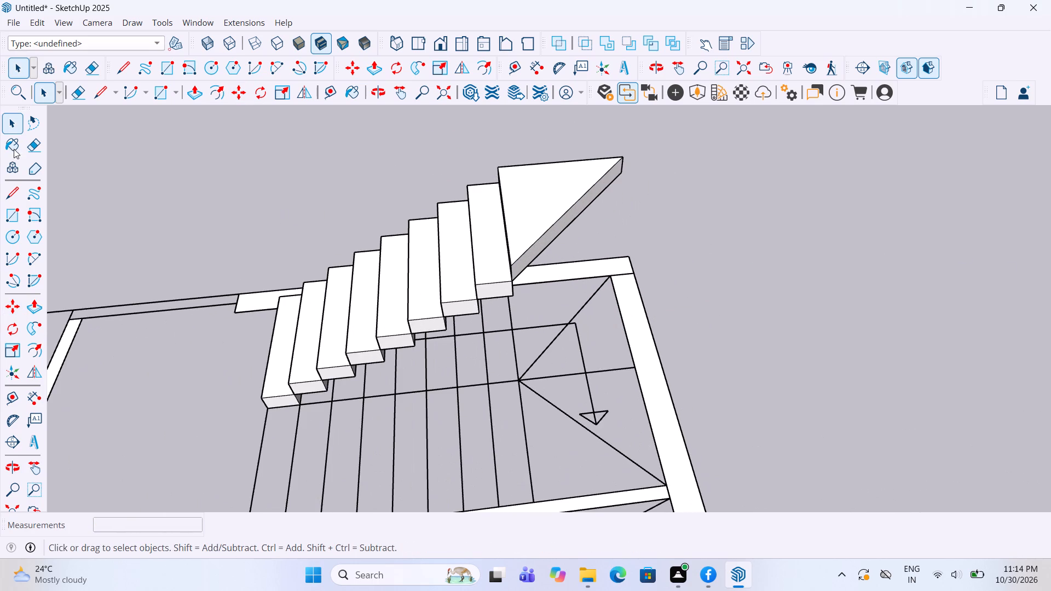
{"action": "left_click", "coordinate": [10, 190]}
{"action": "scroll", "coordinate": [600, 334], "scroll_direction": "up", "scroll_amount": 1}
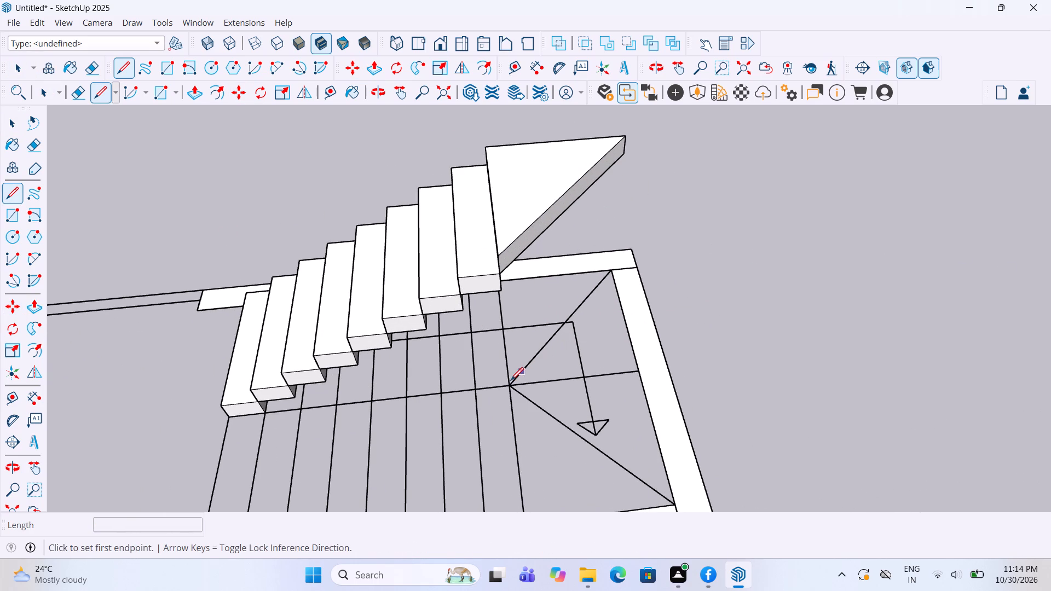
{"action": "left_click", "coordinate": [510, 383]}
{"action": "left_click", "coordinate": [610, 273]}
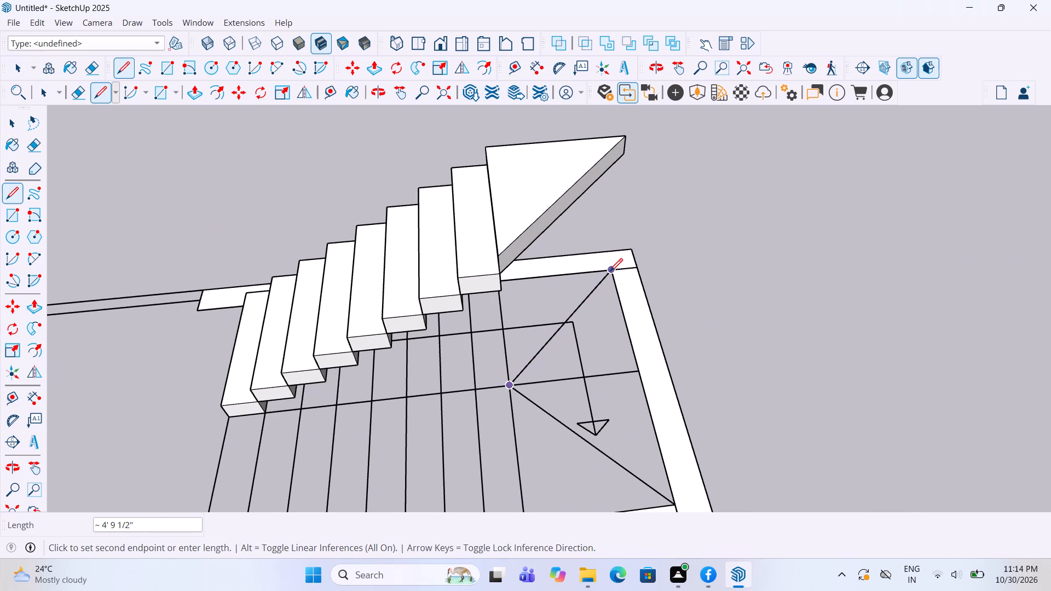
{"action": "left_click", "coordinate": [640, 375]}
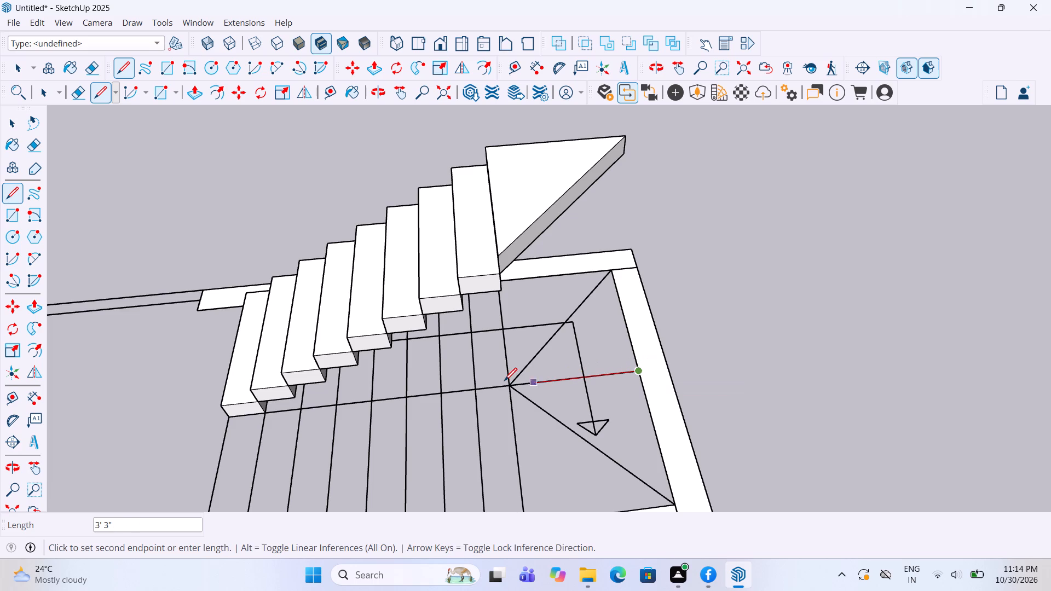
{"action": "left_click", "coordinate": [507, 385]}
Group the second triangular winder face and extrude it 6" upward inside the group.
{"action": "key", "text": "space"}
{"action": "left_click", "coordinate": [605, 347]}
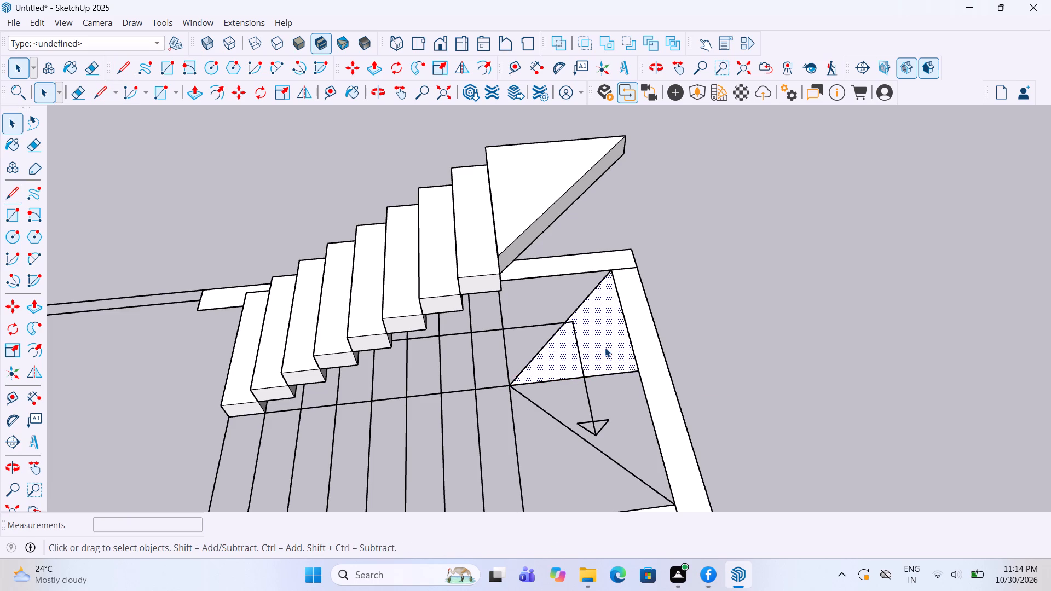
{"action": "right_click", "coordinate": [605, 347]}
{"action": "left_click", "coordinate": [659, 444]}
{"action": "triple_click", "coordinate": [596, 341]}
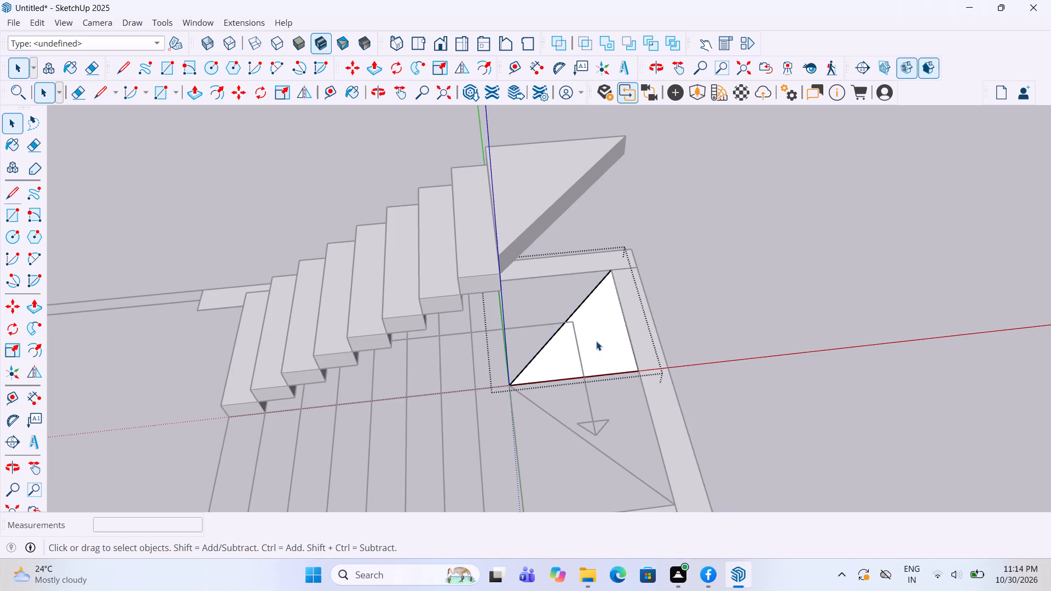
{"action": "key", "text": "p"}
{"action": "left_click", "coordinate": [603, 334]}
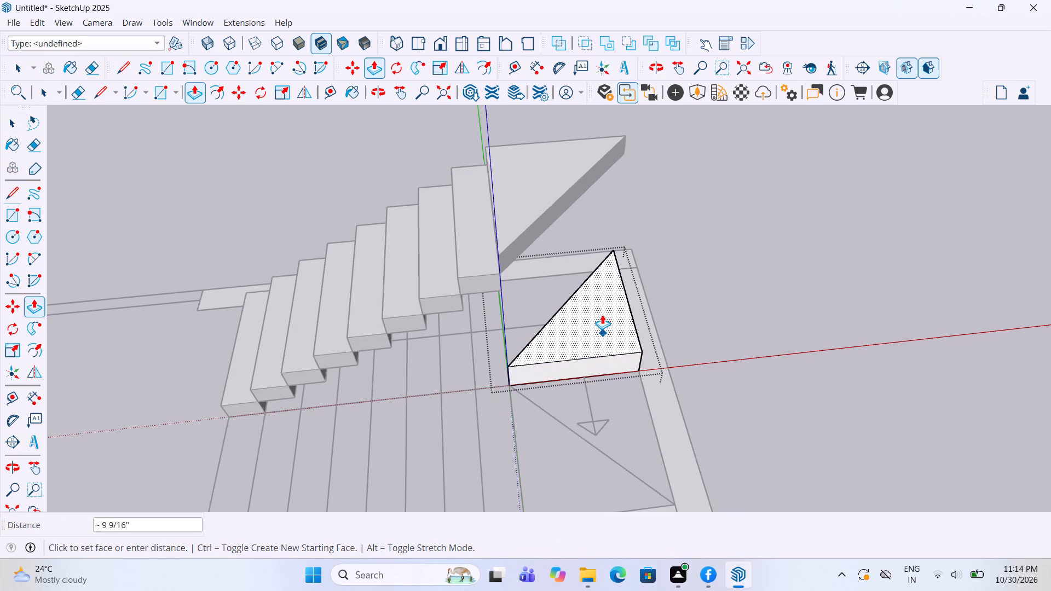
{"action": "type", "text": "6\""}
{"action": "key", "text": "Return"}
{"action": "key", "text": "space"}
{"action": "left_click", "coordinate": [717, 293]}
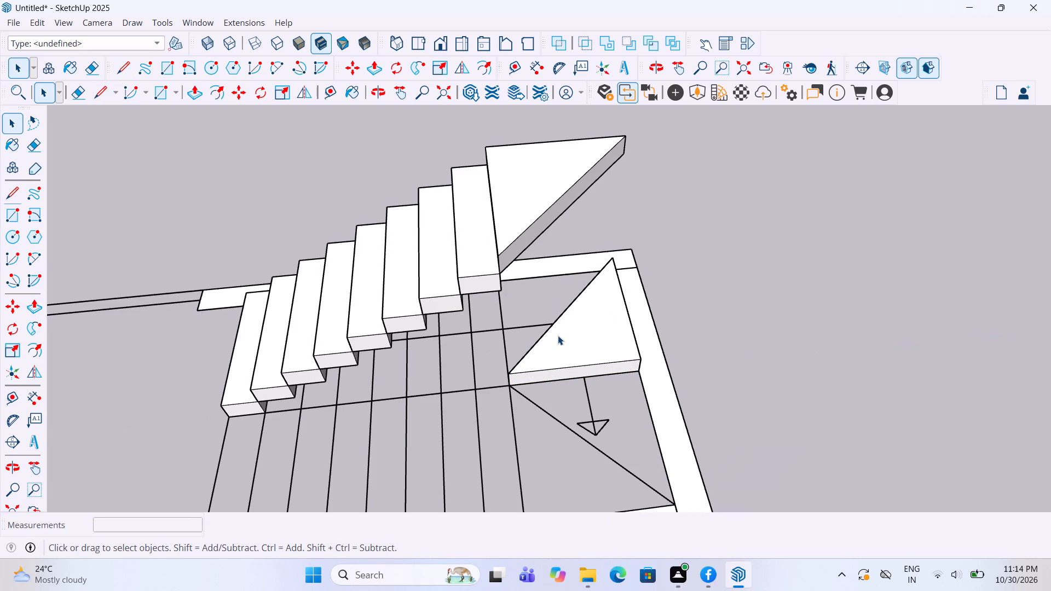
Move the second winder tread straight up 4' 6", placing its inner corner on the first winder's upper inner corner.
{"action": "left_click", "coordinate": [552, 339]}
{"action": "key", "text": "m"}
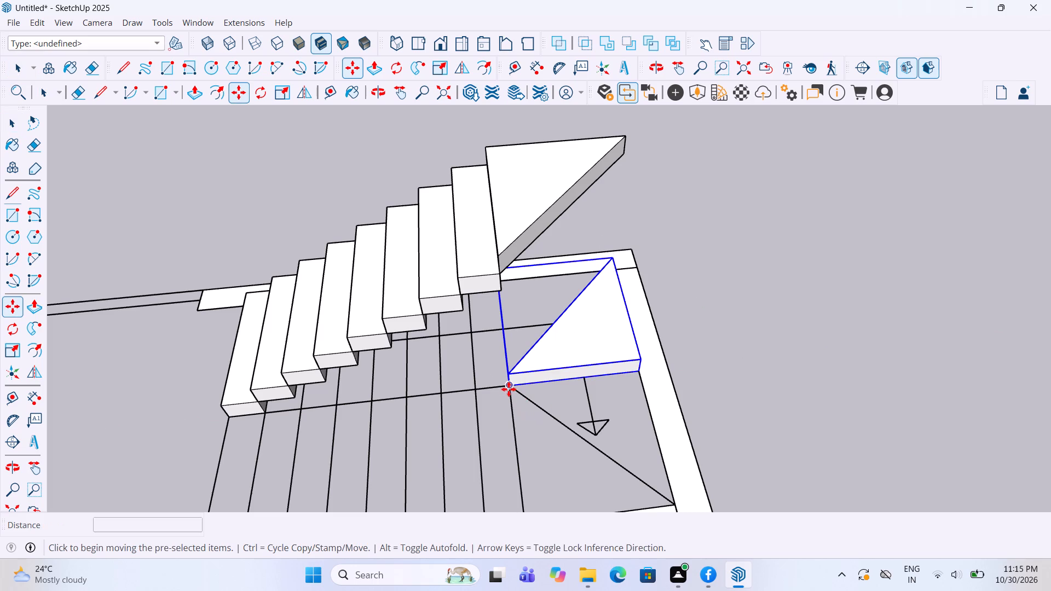
{"action": "left_click", "coordinate": [509, 389]}
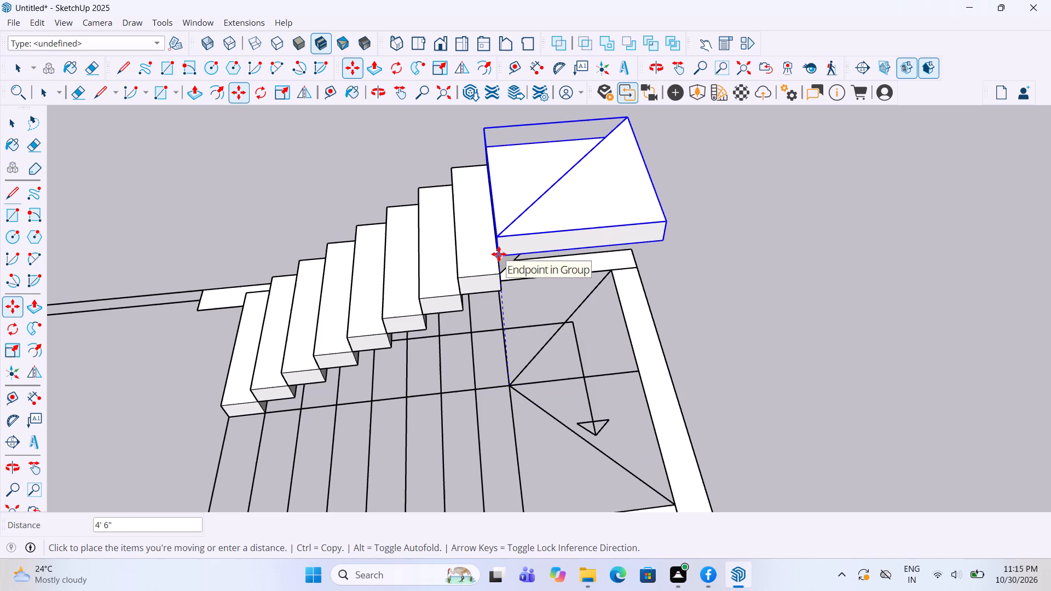
{"action": "left_click", "coordinate": [499, 254]}
{"action": "key", "text": "space"}
{"action": "left_click", "coordinate": [770, 233]}
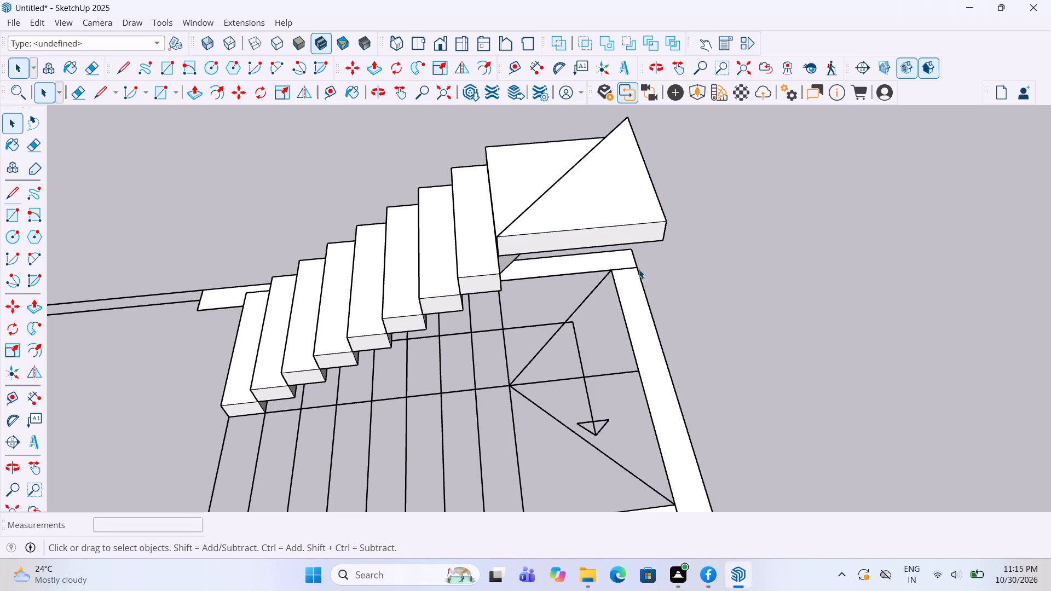
{"action": "key", "text": "Escape"}
{"action": "left_click", "coordinate": [697, 269]}
Trace the third triangular winder tread around the plan's direction arrow, its diagonal about 4' 9 1/2" to the next wall corner.
{"action": "scroll", "coordinate": [697, 269], "scroll_direction": "down", "scroll_amount": 5}
{"action": "middle_click_drag", "start_coordinate": [556, 352], "coordinate": [917, 352]}
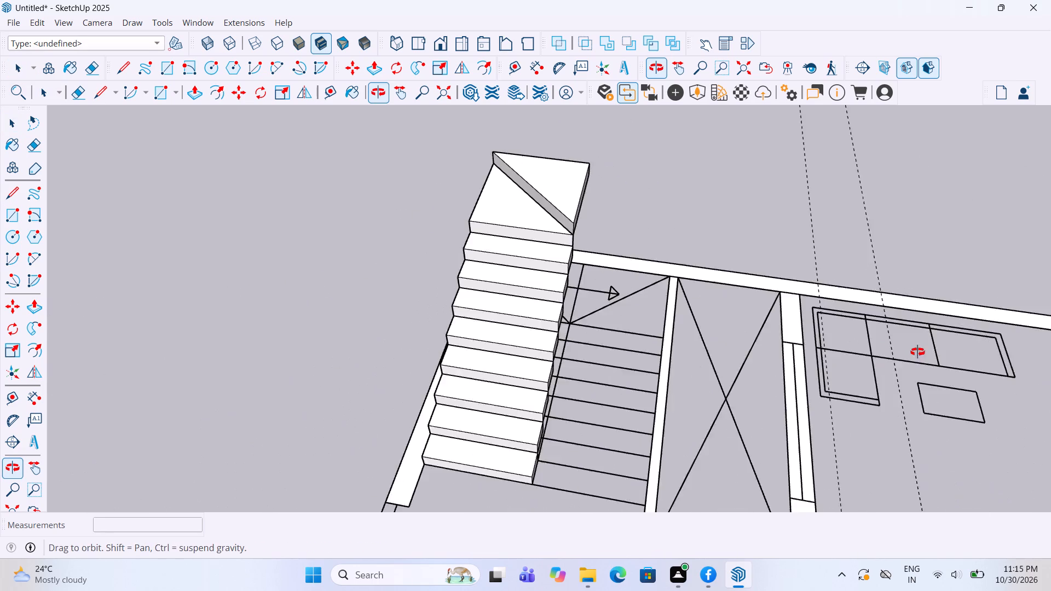
{"action": "middle_click_drag", "start_coordinate": [917, 352], "coordinate": [918, 351]}
{"action": "scroll", "coordinate": [673, 325], "scroll_direction": "up", "scroll_amount": 5}
{"action": "middle_click_drag", "start_coordinate": [667, 320], "coordinate": [618, 316]}
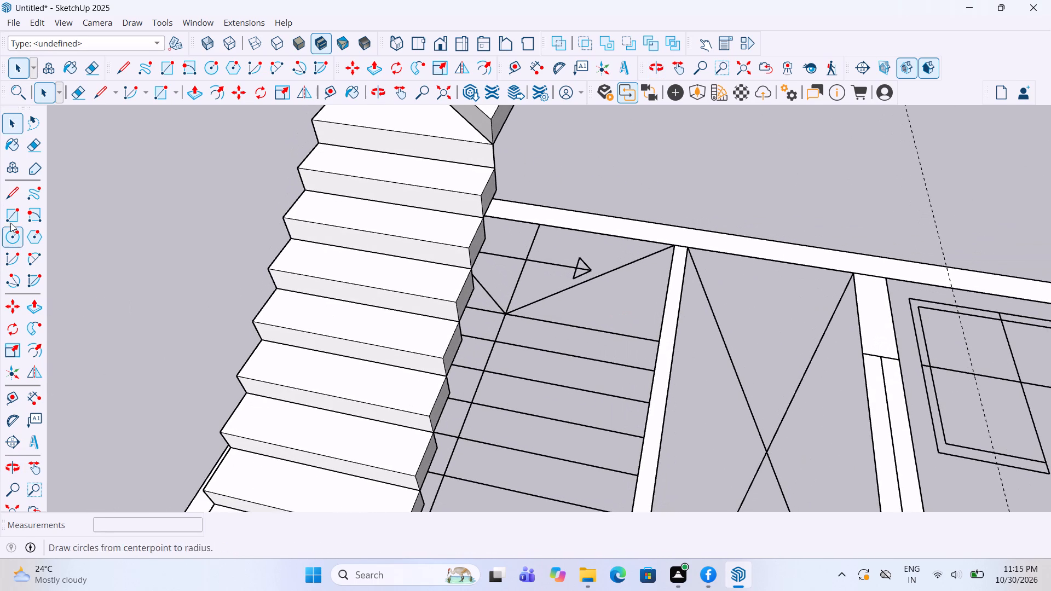
{"action": "left_click", "coordinate": [9, 192]}
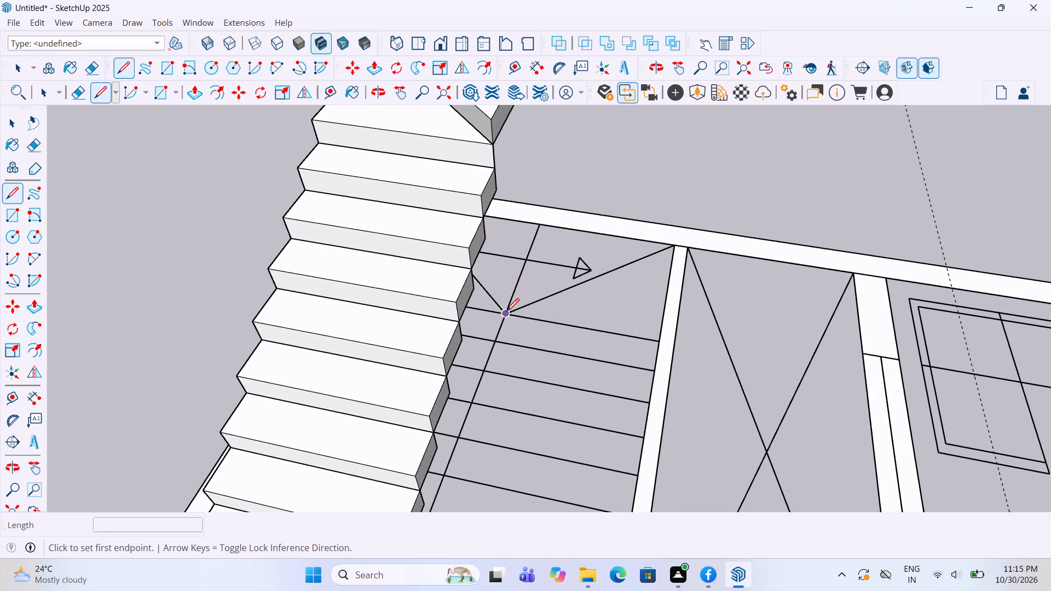
{"action": "left_click", "coordinate": [506, 314]}
{"action": "left_click", "coordinate": [536, 227]}
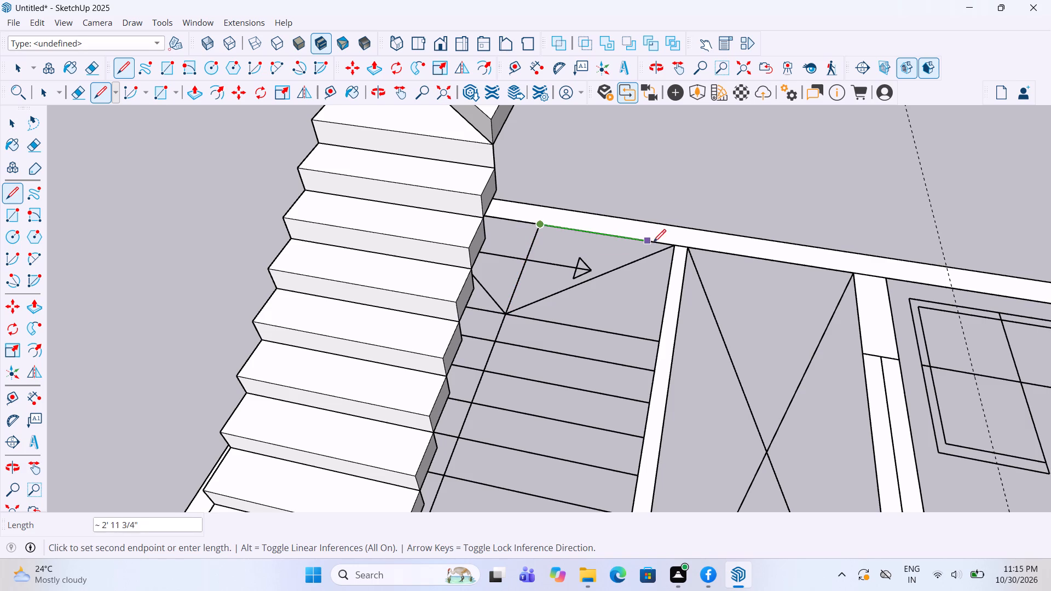
{"action": "left_click", "coordinate": [673, 246]}
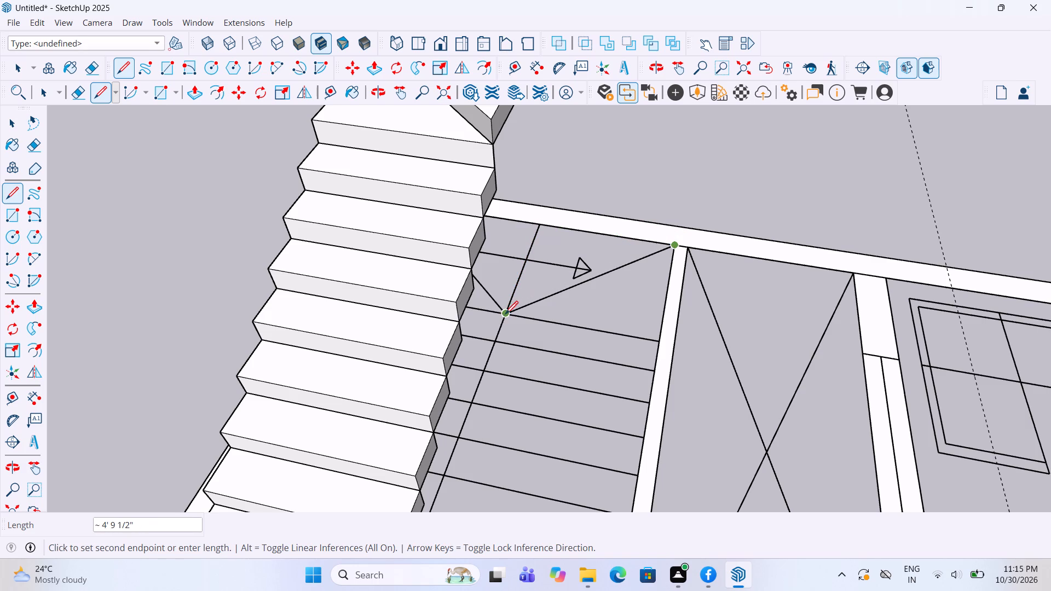
{"action": "left_click", "coordinate": [504, 317]}
Group the third triangular winder face and extrude it 6" upward inside the group.
{"action": "key", "text": "space"}
{"action": "left_click", "coordinate": [536, 274]}
{"action": "right_click", "coordinate": [538, 274]}
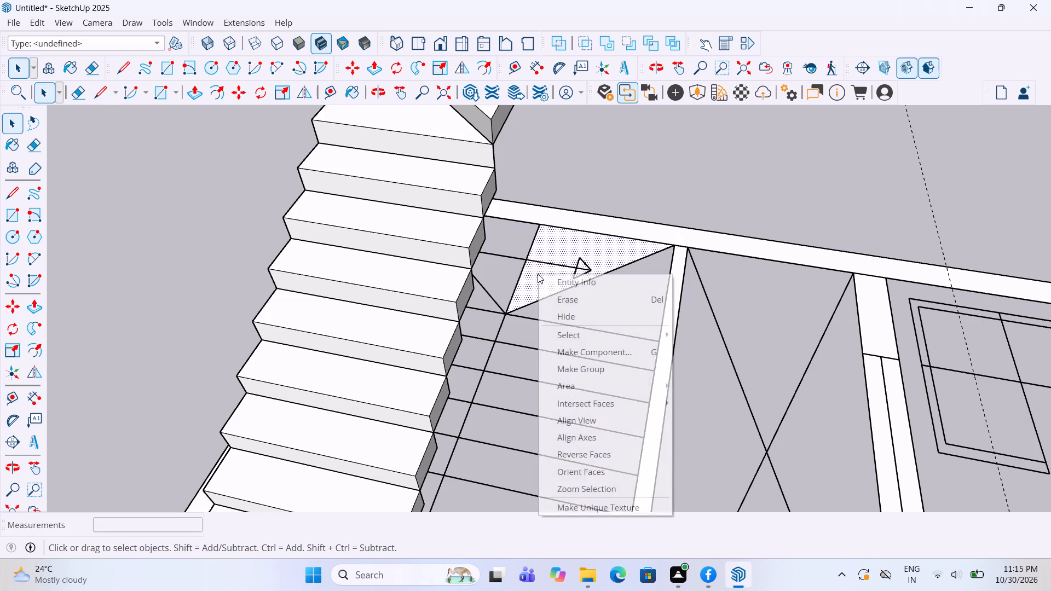
{"action": "left_click", "coordinate": [623, 370]}
{"action": "double_click", "coordinate": [544, 279]}
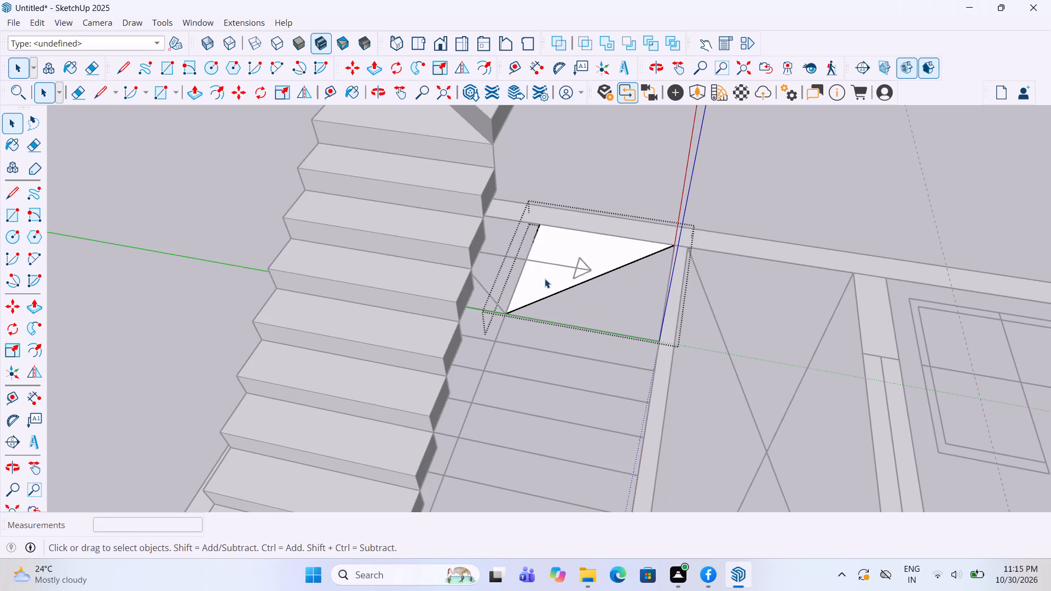
{"action": "key", "text": "p"}
{"action": "left_click", "coordinate": [545, 279]}
{"action": "type", "text": "6\""}
{"action": "key", "text": "Return"}
{"action": "key", "text": "space"}
{"action": "left_click", "coordinate": [593, 389]}
Move the third winder tread by its inner corner up onto the second winder's upper inner corner.
{"action": "left_click", "coordinate": [544, 276]}
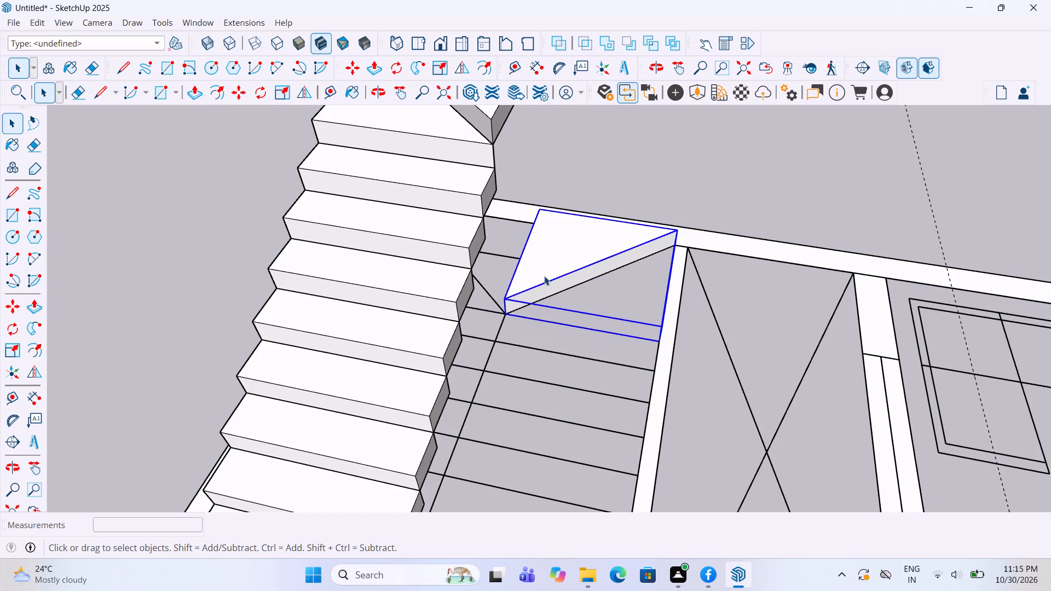
{"action": "key", "text": "m"}
{"action": "scroll", "coordinate": [523, 310], "scroll_direction": "up", "scroll_amount": 4}
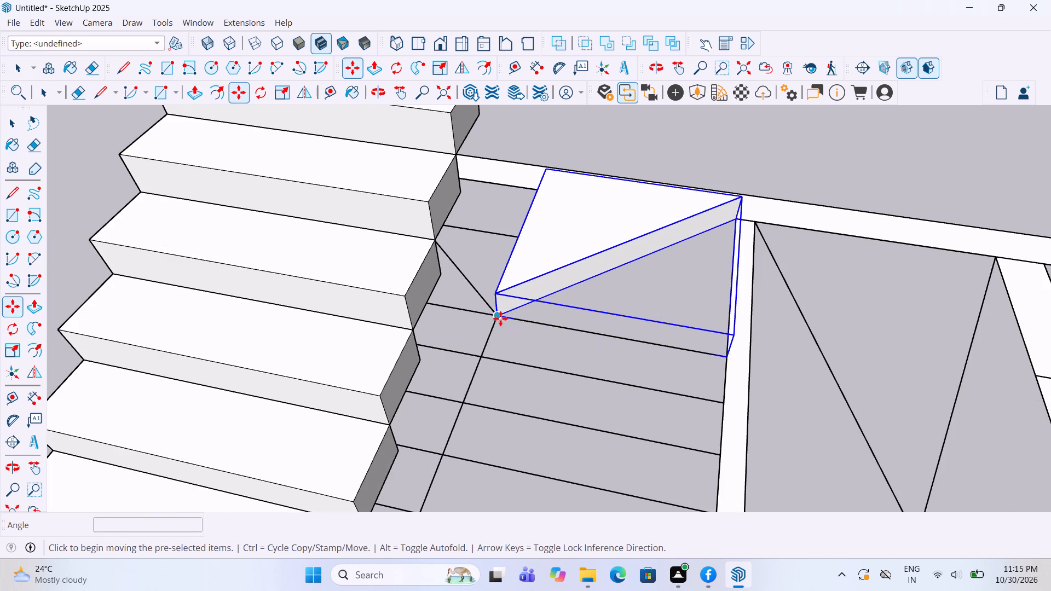
{"action": "left_click", "coordinate": [500, 318]}
{"action": "scroll", "coordinate": [529, 445], "scroll_direction": "down", "scroll_amount": 10}
{"action": "scroll", "coordinate": [544, 201], "scroll_direction": "up", "scroll_amount": 3}
{"action": "scroll", "coordinate": [467, 330], "scroll_direction": "up", "scroll_amount": 3}
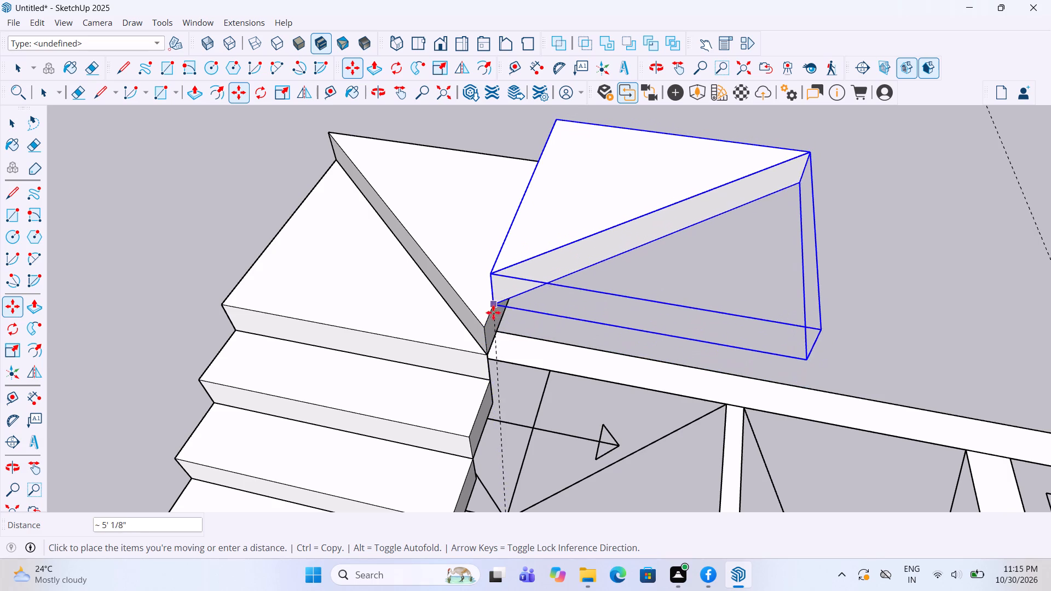
{"action": "left_click", "coordinate": [486, 329]}
{"action": "key", "text": "space"}
{"action": "scroll", "coordinate": [508, 267], "scroll_direction": "down", "scroll_amount": 5}
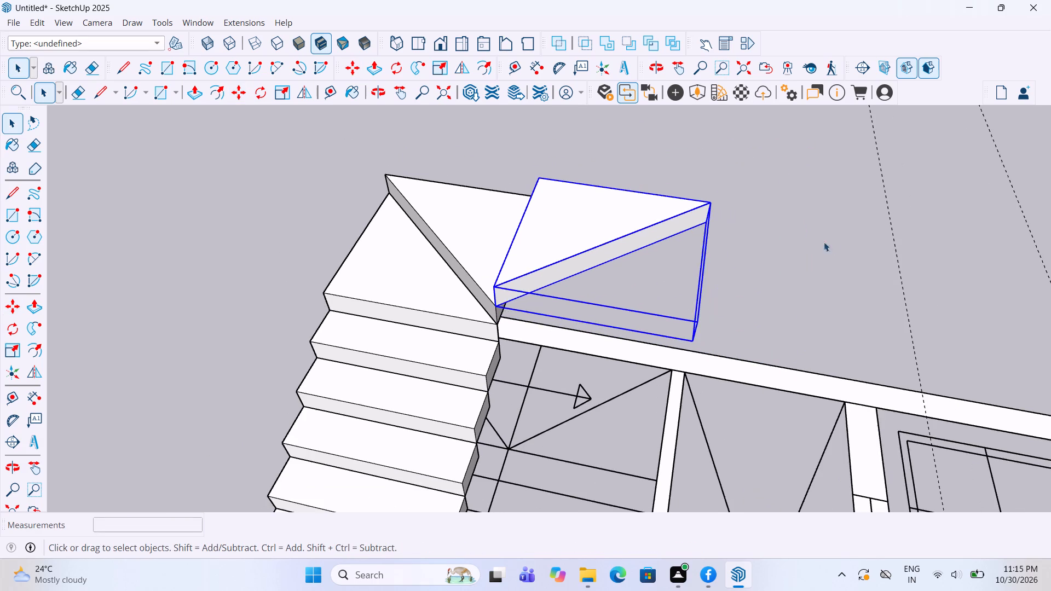
{"action": "left_click", "coordinate": [833, 240]}
Trace the fourth triangular winder tread between the inner pivot point and the inner wall, its wall side 3' 3" long.
{"action": "scroll", "coordinate": [626, 247], "scroll_direction": "down", "scroll_amount": 5}
{"action": "scroll", "coordinate": [621, 345], "scroll_direction": "up", "scroll_amount": 1}
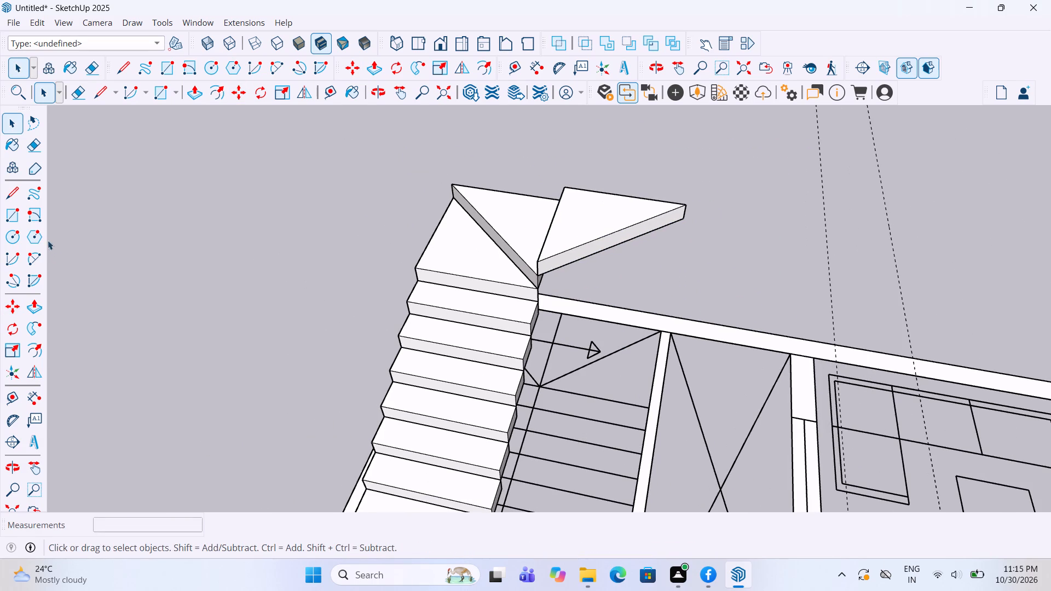
{"action": "left_click", "coordinate": [7, 202]}
{"action": "left_click", "coordinate": [539, 390]}
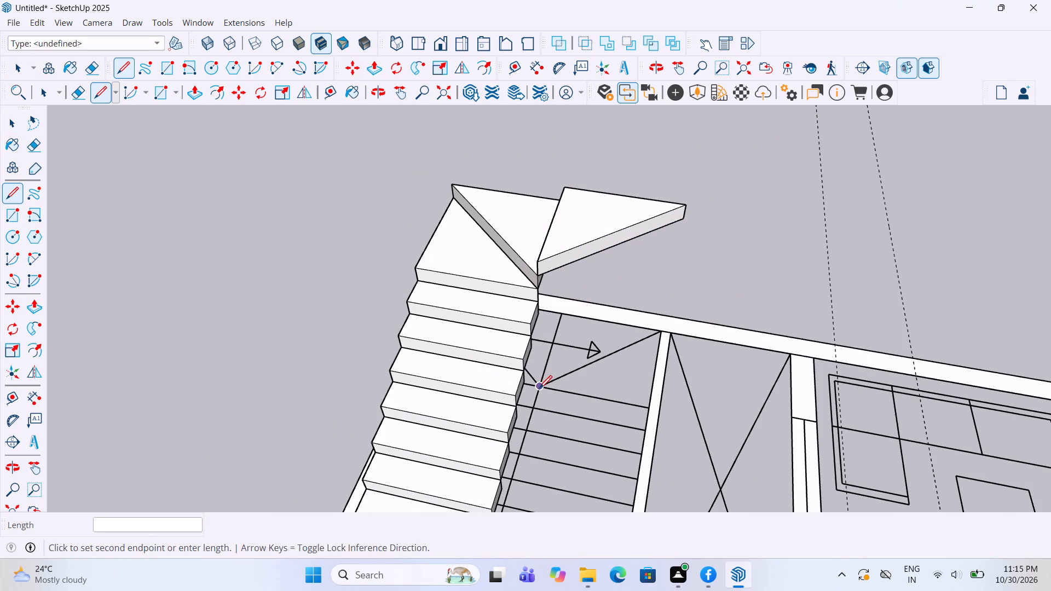
{"action": "left_click", "coordinate": [645, 408]}
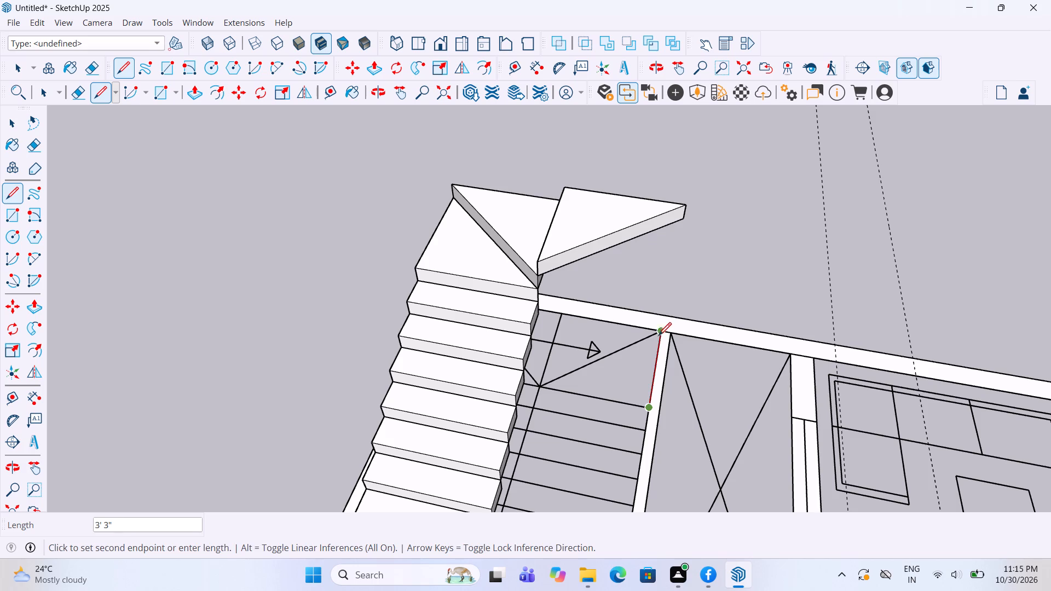
{"action": "left_click", "coordinate": [660, 333]}
{"action": "left_click", "coordinate": [541, 384]}
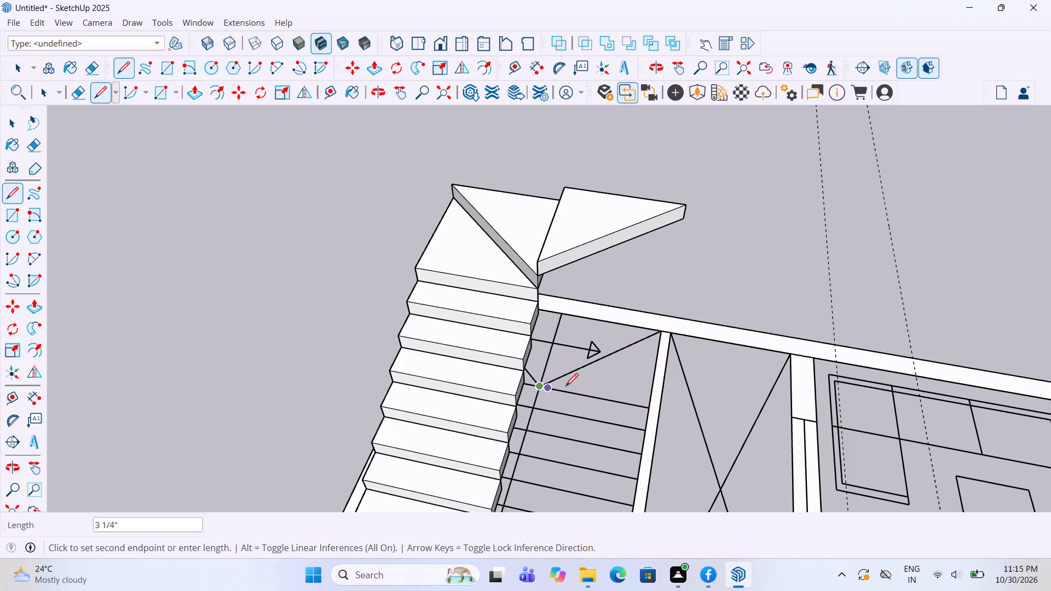
Close the fourth winder triangle with a diagonal of about 4' 9 1/2" to the wall corner.
{"action": "left_click", "coordinate": [658, 334]}
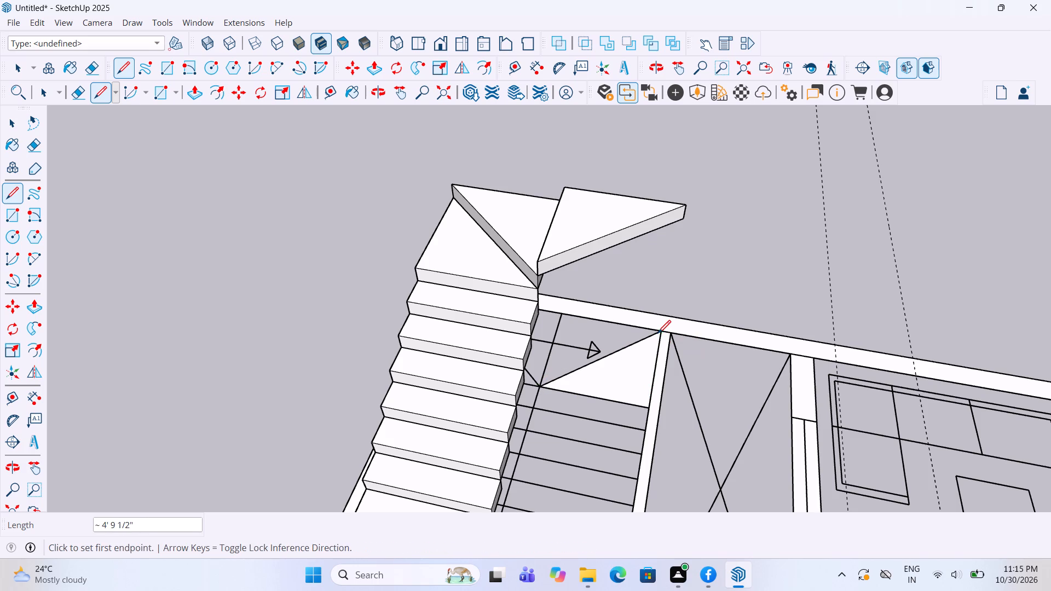
Group the fourth triangular winder face and extrude it 6" upward inside the group.
{"action": "key", "text": "space"}
{"action": "left_click", "coordinate": [632, 385]}
{"action": "right_click", "coordinate": [632, 385]}
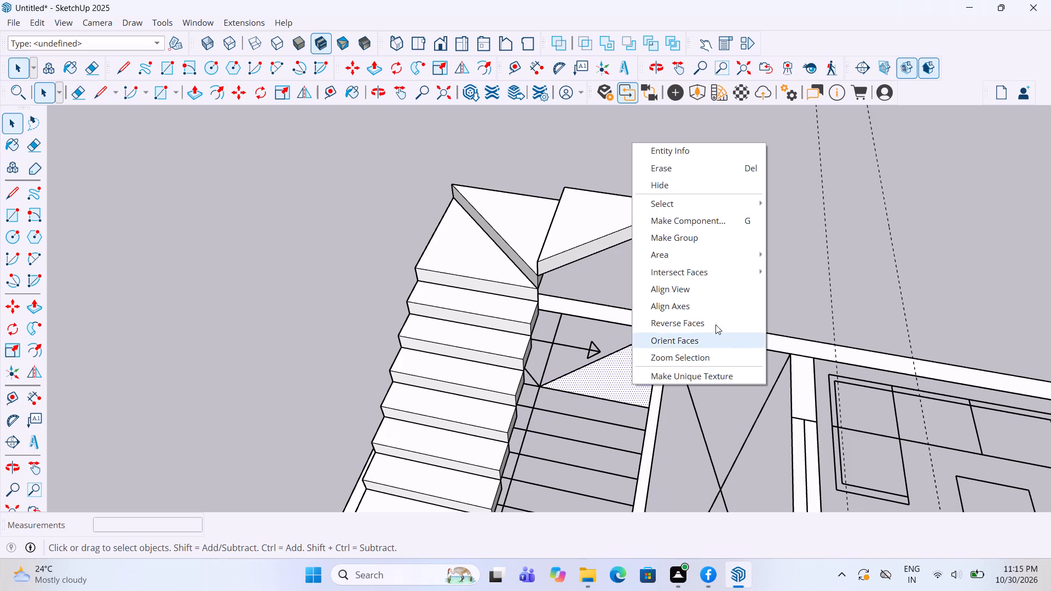
{"action": "left_click", "coordinate": [718, 244]}
{"action": "double_click", "coordinate": [626, 389]}
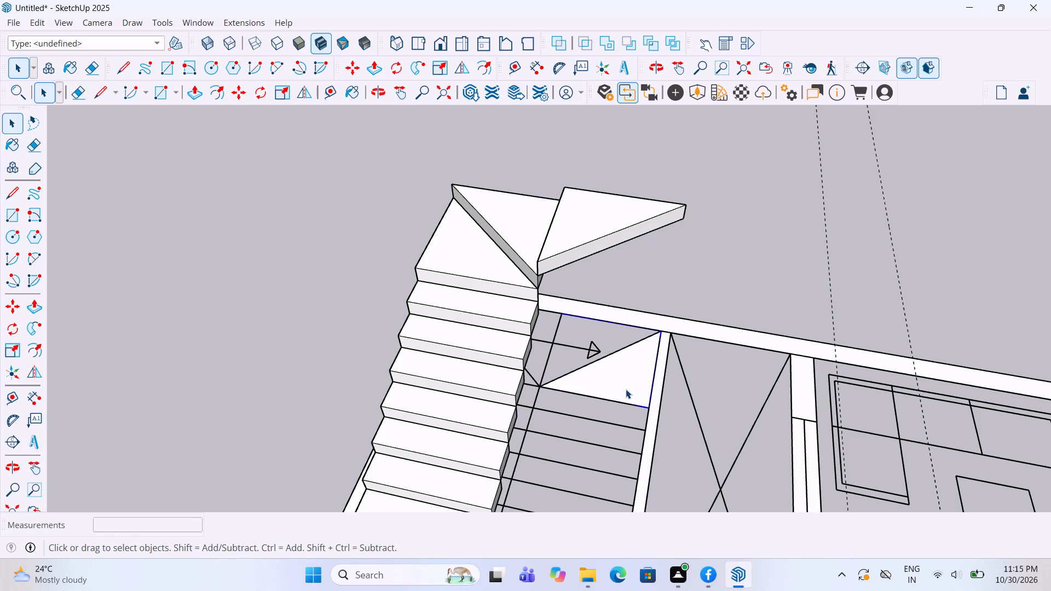
{"action": "key", "text": "p"}
{"action": "left_click", "coordinate": [636, 369]}
{"action": "type", "text": "6\""}
{"action": "key", "text": "Return"}
{"action": "key", "text": "space"}
{"action": "left_click", "coordinate": [786, 245]}
Move the fourth winder tread 5' 6" up by its lower inner corner onto the third winder's upper inner corner.
{"action": "left_click", "coordinate": [604, 369]}
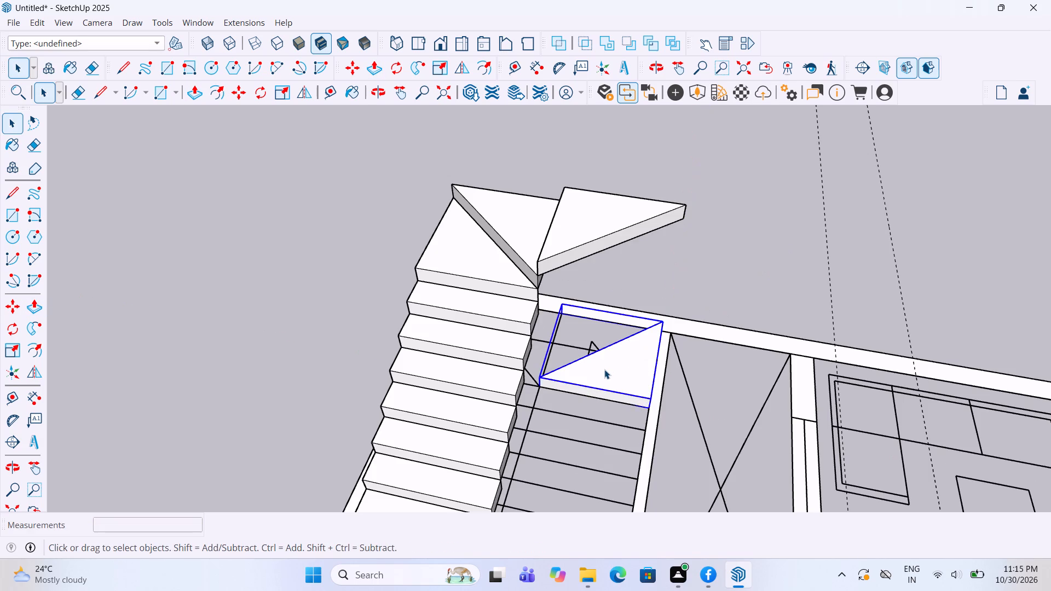
{"action": "key", "text": "m"}
{"action": "scroll", "coordinate": [549, 392], "scroll_direction": "up", "scroll_amount": 3}
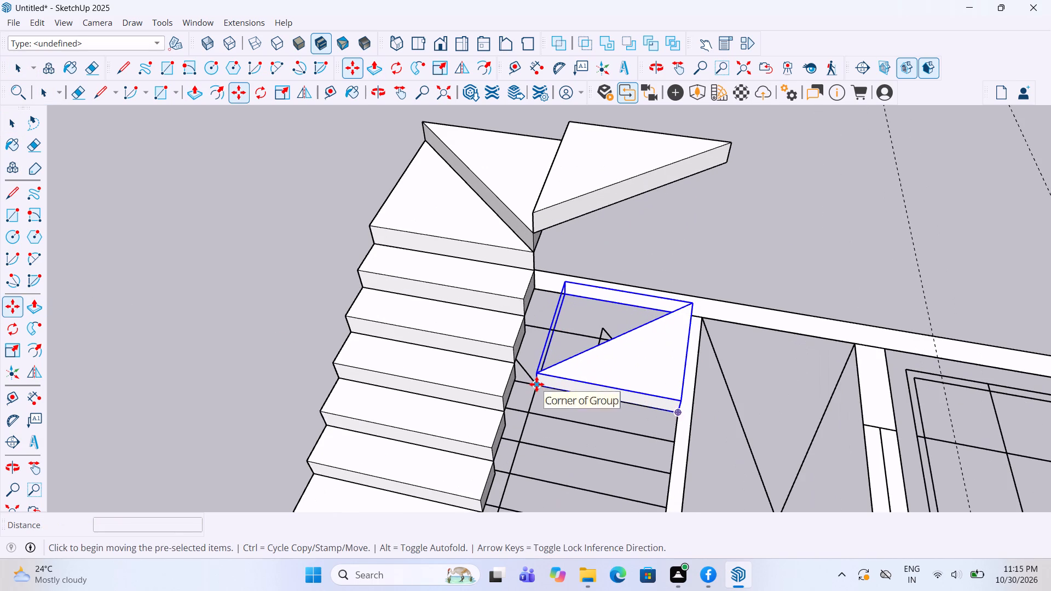
{"action": "left_click", "coordinate": [536, 384]}
{"action": "left_click", "coordinate": [534, 211]}
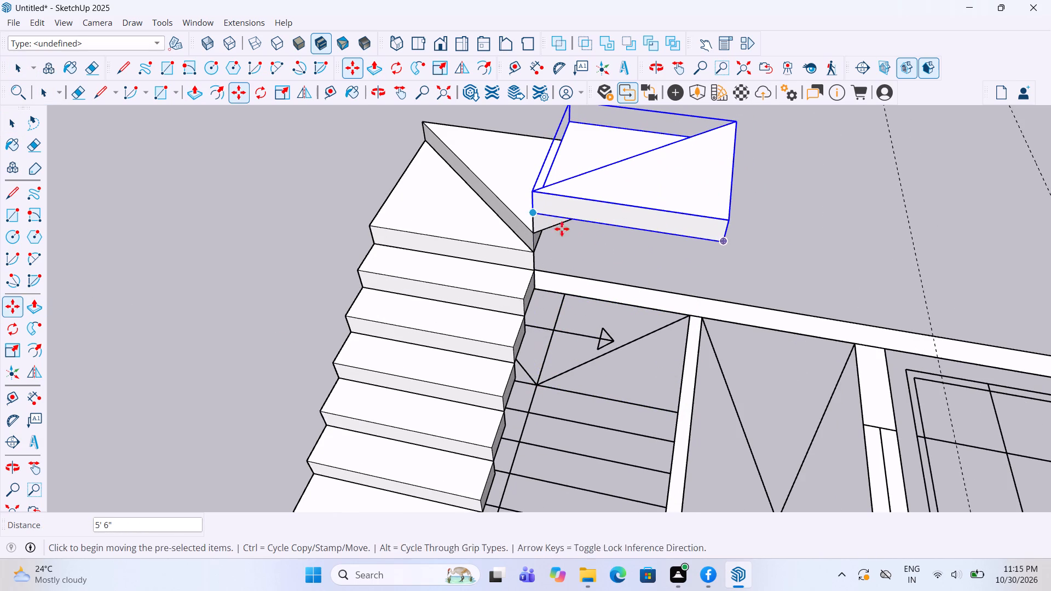
{"action": "key", "text": "space"}
{"action": "left_click", "coordinate": [900, 153]}
Draw a 10 3/4" by 3' 6 1/4" rectangle over the fourth straight tread past the winders in the plan's second flight.
{"action": "scroll", "coordinate": [532, 303], "scroll_direction": "down", "scroll_amount": 4}
{"action": "scroll", "coordinate": [543, 239], "scroll_direction": "down", "scroll_amount": 6}
{"action": "scroll", "coordinate": [552, 308], "scroll_direction": "up", "scroll_amount": 3}
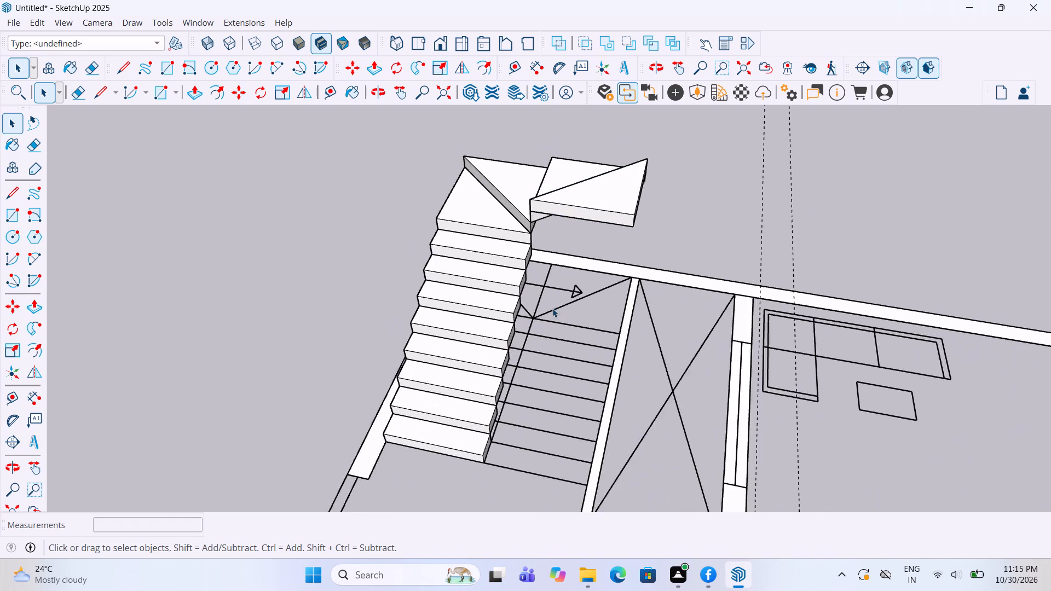
{"action": "scroll", "coordinate": [552, 308], "scroll_direction": "up", "scroll_amount": 6}
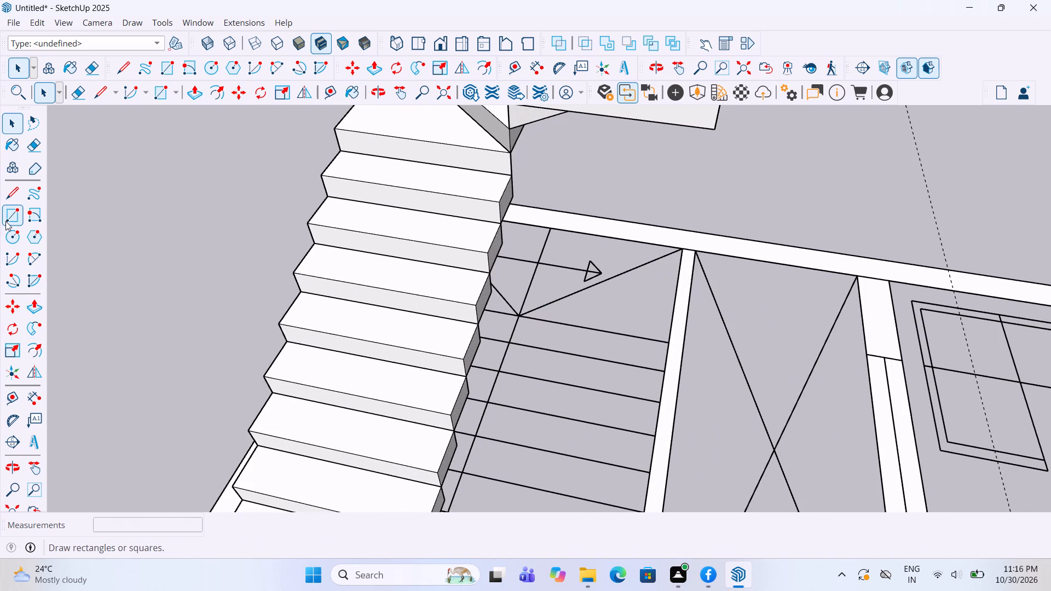
{"action": "left_click", "coordinate": [5, 221]}
{"action": "scroll", "coordinate": [480, 442], "scroll_direction": "up", "scroll_amount": 3}
{"action": "left_click", "coordinate": [476, 437]}
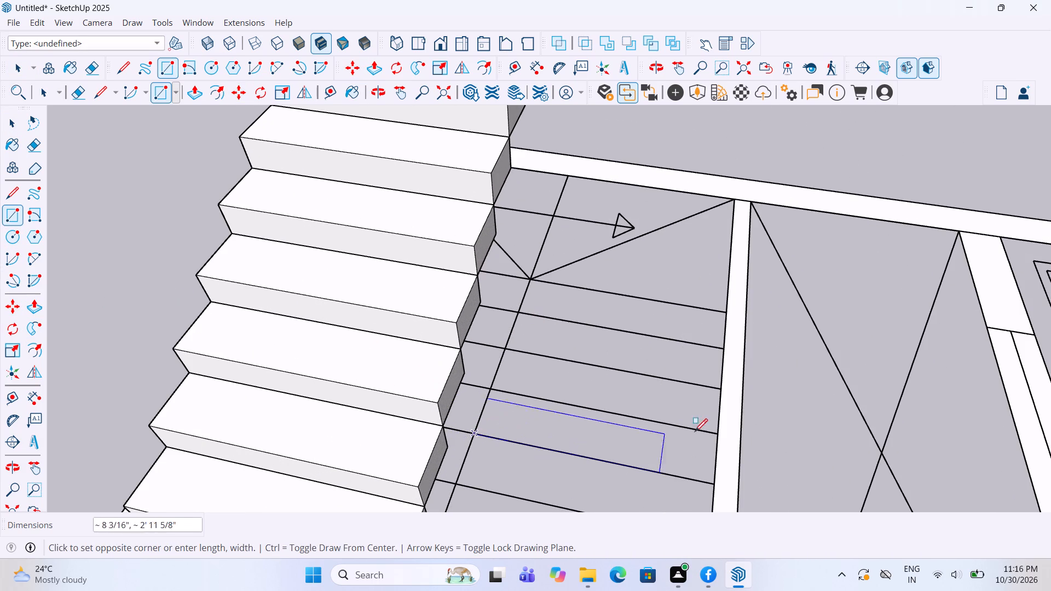
{"action": "middle_click_drag", "start_coordinate": [715, 434], "coordinate": [731, 433]}
{"action": "left_click", "coordinate": [726, 426]}
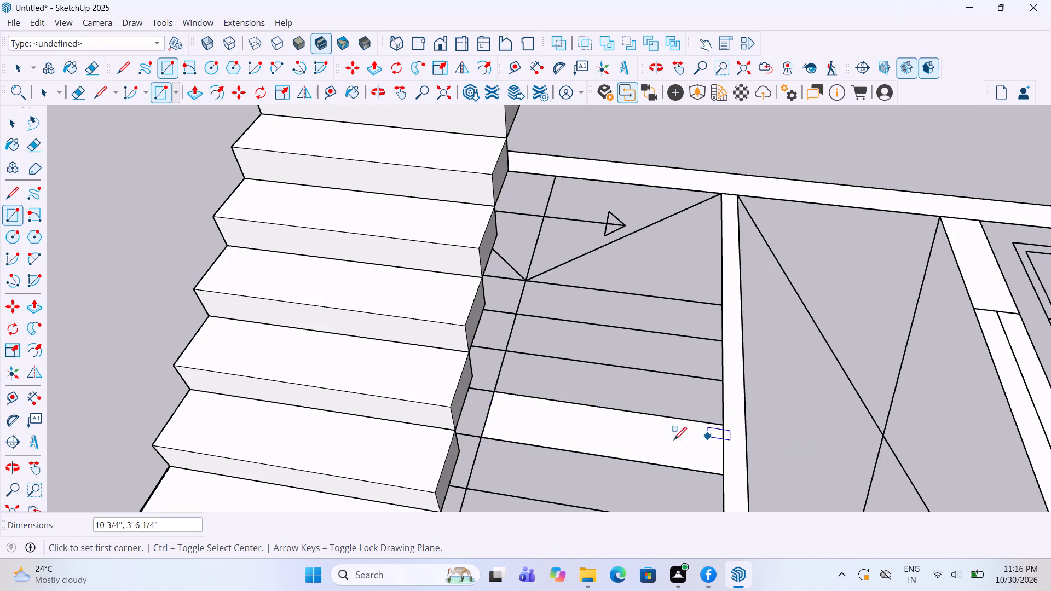
Group the second flight's tread rectangle and extrude it 6" upward inside the group.
{"action": "key", "text": "space"}
{"action": "left_click", "coordinate": [654, 444]}
{"action": "right_click", "coordinate": [654, 444]}
{"action": "left_click", "coordinate": [716, 300]}
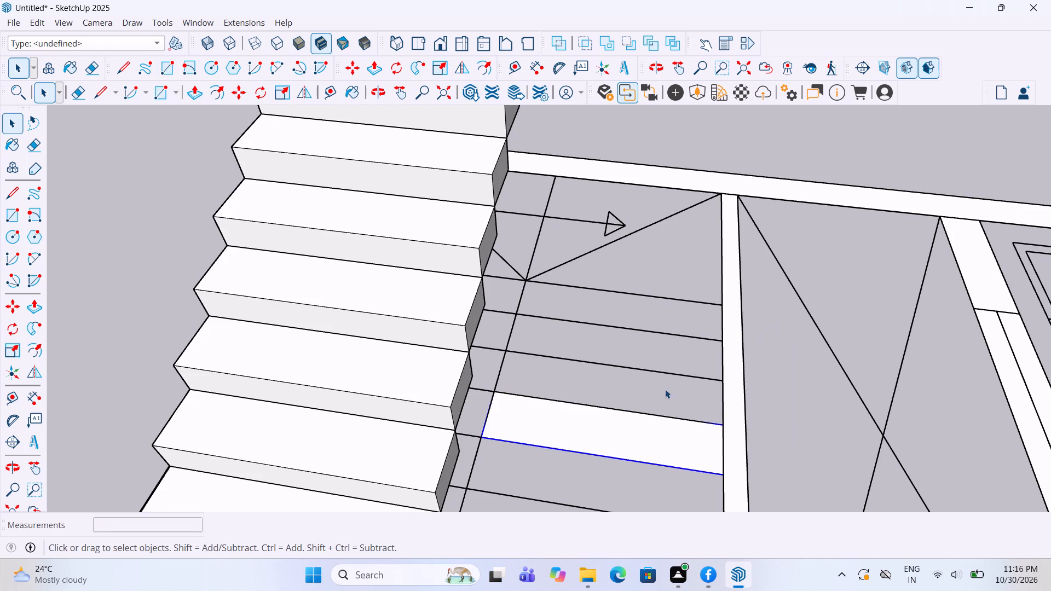
{"action": "double_click", "coordinate": [623, 441]}
{"action": "key", "text": "p"}
{"action": "left_click", "coordinate": [634, 434]}
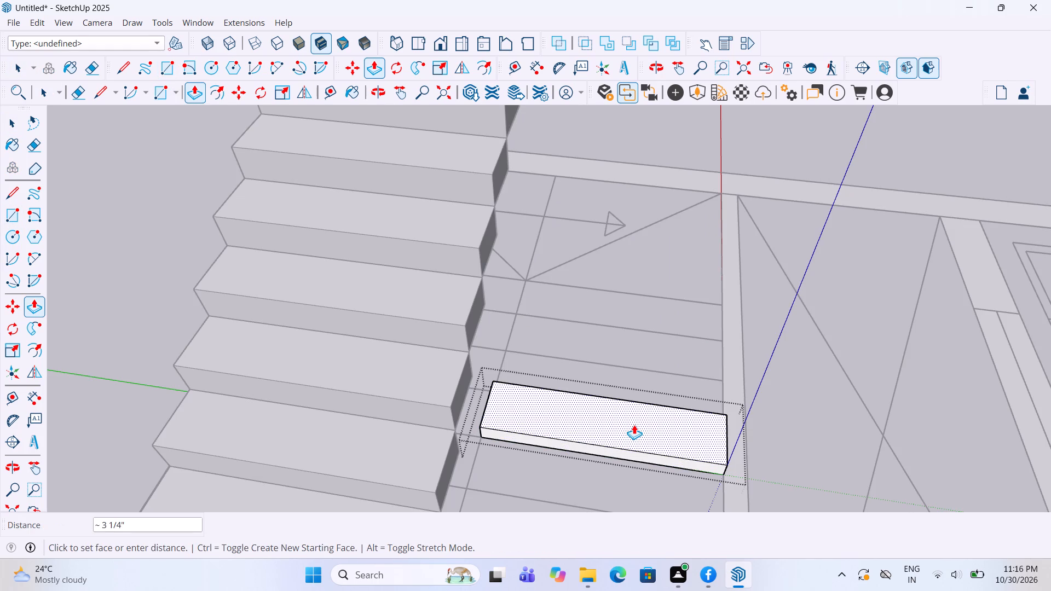
{"action": "type", "text": "6\""}
{"action": "key", "text": "Return"}
{"action": "key", "text": "space"}
{"action": "left_click", "coordinate": [631, 341]}
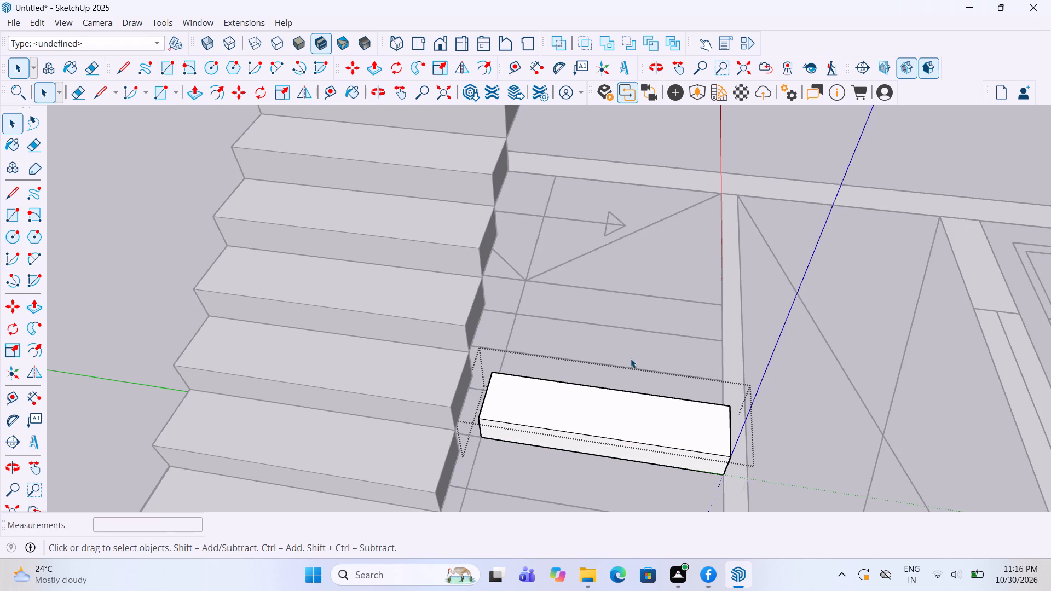
Move the straight step 6' 6" by its lower inner corner onto the fourth winder's upper inner corner.
{"action": "left_click", "coordinate": [616, 443]}
{"action": "key", "text": "m"}
{"action": "middle_click_drag", "start_coordinate": [492, 450], "coordinate": [616, 483]}
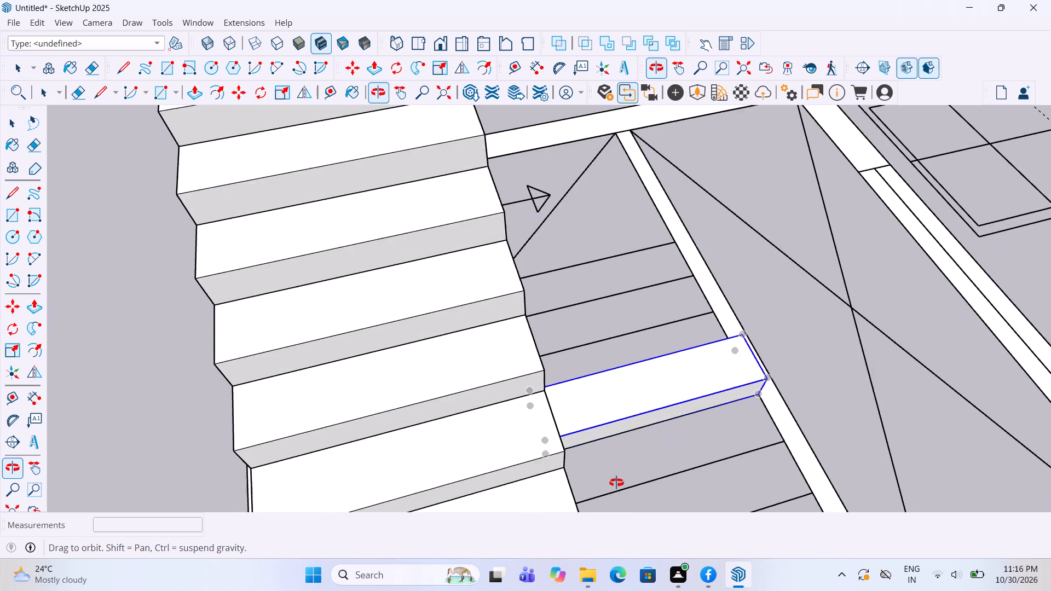
{"action": "middle_click_drag", "start_coordinate": [616, 483], "coordinate": [609, 476]}
{"action": "middle_click_drag", "start_coordinate": [474, 430], "coordinate": [585, 347]}
{"action": "scroll", "coordinate": [655, 294], "scroll_direction": "down", "scroll_amount": 11}
{"action": "middle_click_drag", "start_coordinate": [578, 343], "coordinate": [773, 300]}
{"action": "scroll", "coordinate": [652, 290], "scroll_direction": "up", "scroll_amount": 9}
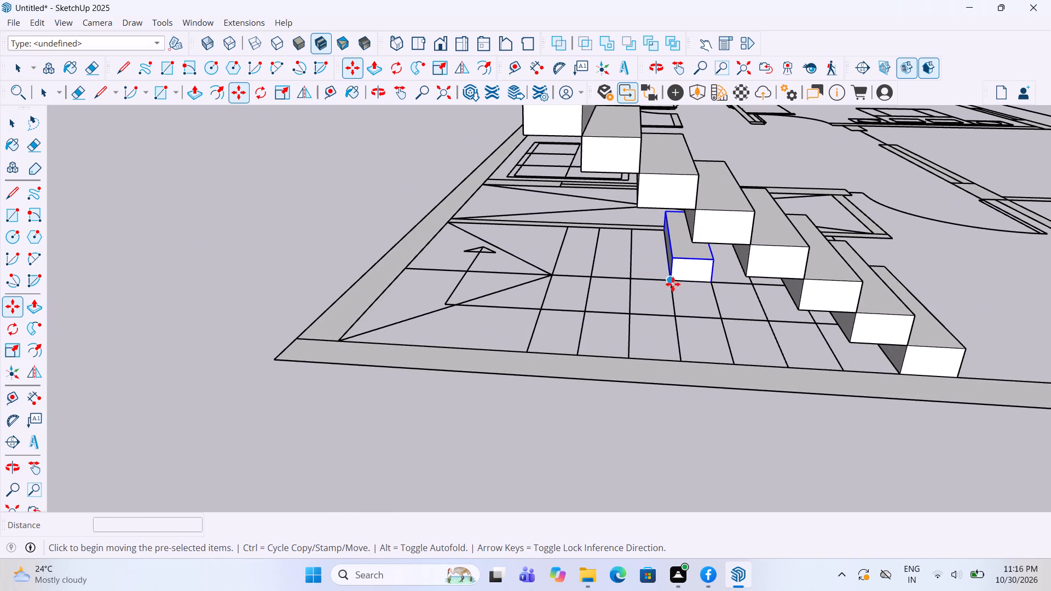
{"action": "left_click", "coordinate": [673, 284]}
{"action": "scroll", "coordinate": [599, 439], "scroll_direction": "down", "scroll_amount": 16}
{"action": "scroll", "coordinate": [598, 306], "scroll_direction": "up", "scroll_amount": 4}
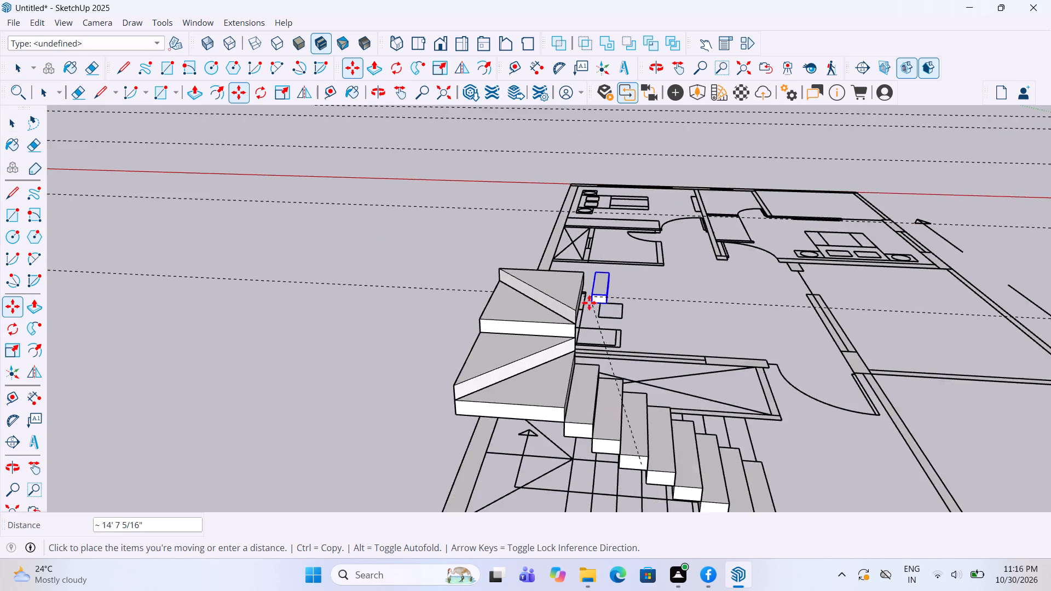
{"action": "scroll", "coordinate": [589, 303], "scroll_direction": "up", "scroll_amount": 9}
{"action": "scroll", "coordinate": [507, 334], "scroll_direction": "down", "scroll_amount": 5}
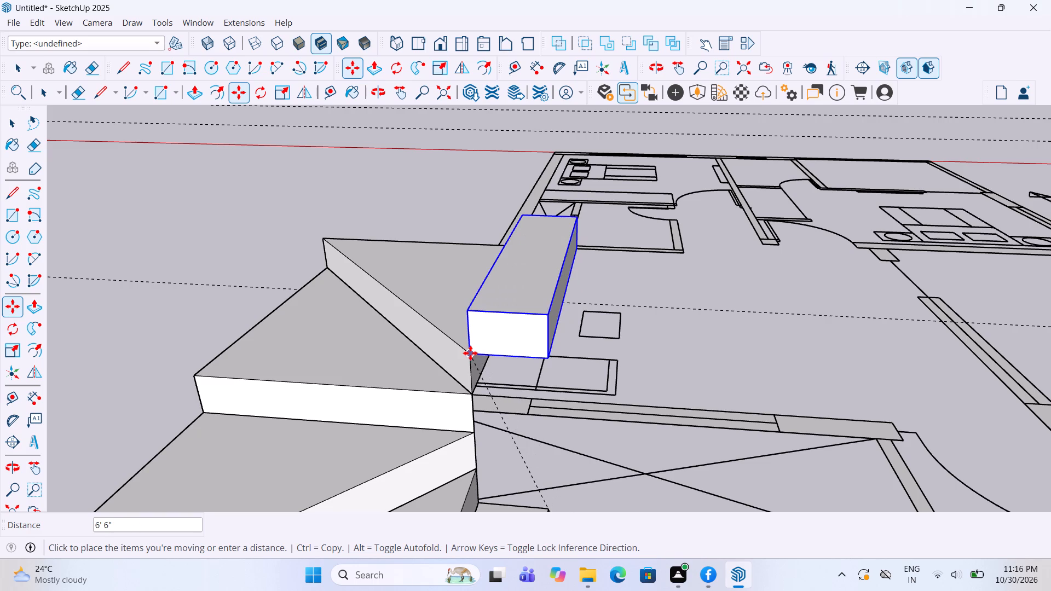
{"action": "left_click", "coordinate": [470, 353]}
Copy the straight step four times up the second flight, each about 11 11/16" along, from lower corner to the previous step's upper corner.
{"action": "key", "text": "m"}
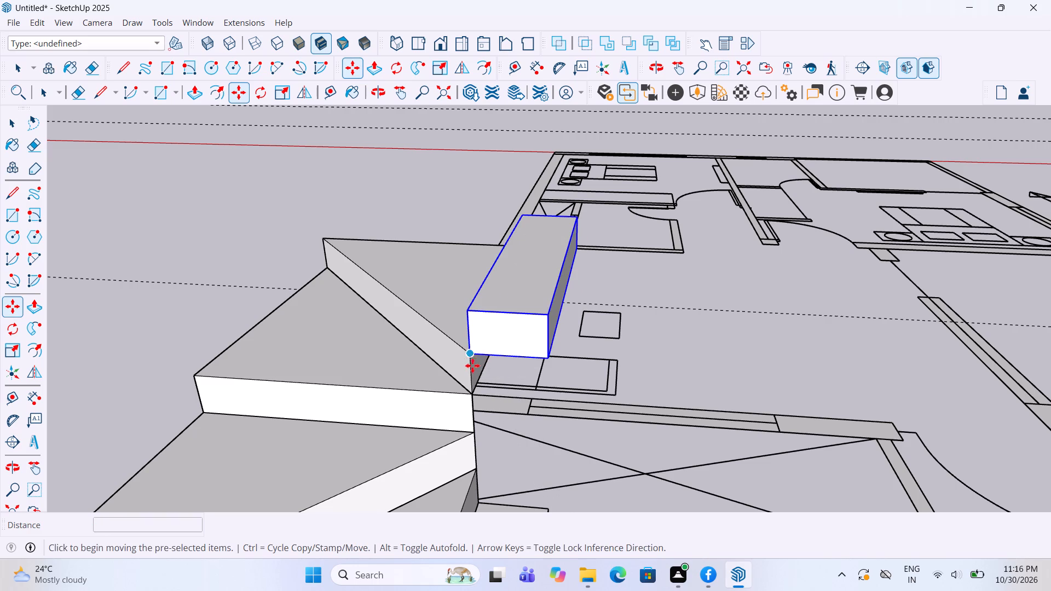
{"action": "left_click", "coordinate": [474, 354]}
{"action": "left_click", "coordinate": [552, 316]}
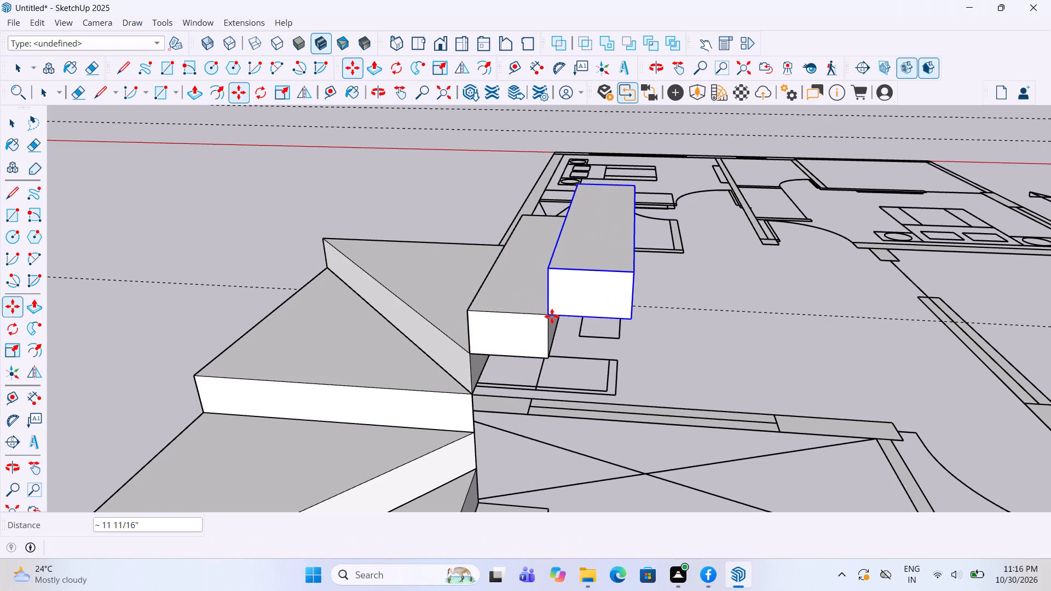
{"action": "key", "text": "m"}
{"action": "left_click", "coordinate": [550, 321]}
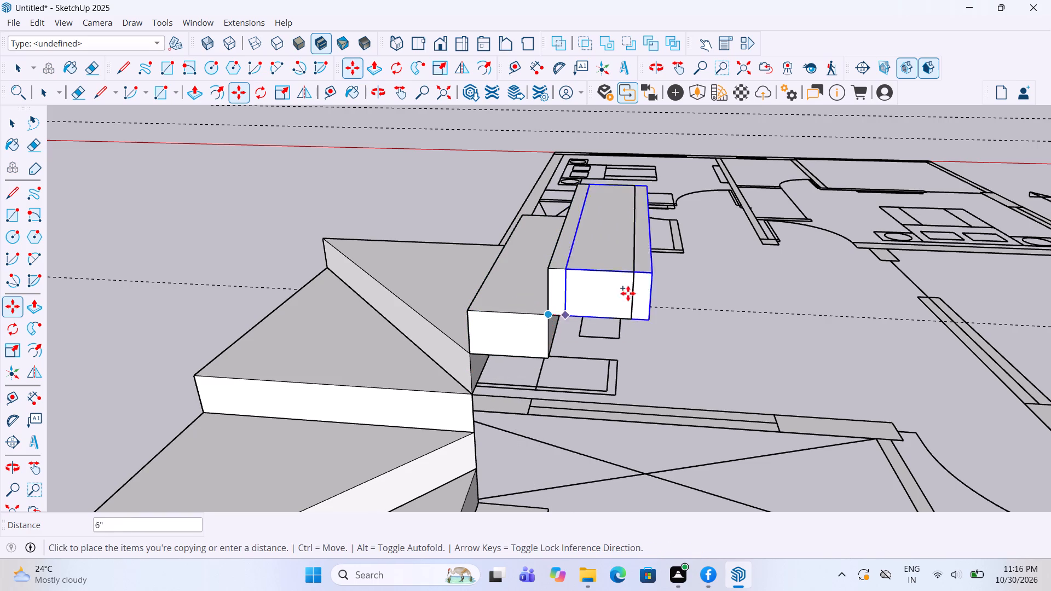
{"action": "left_click", "coordinate": [635, 277]}
{"action": "key", "text": "m"}
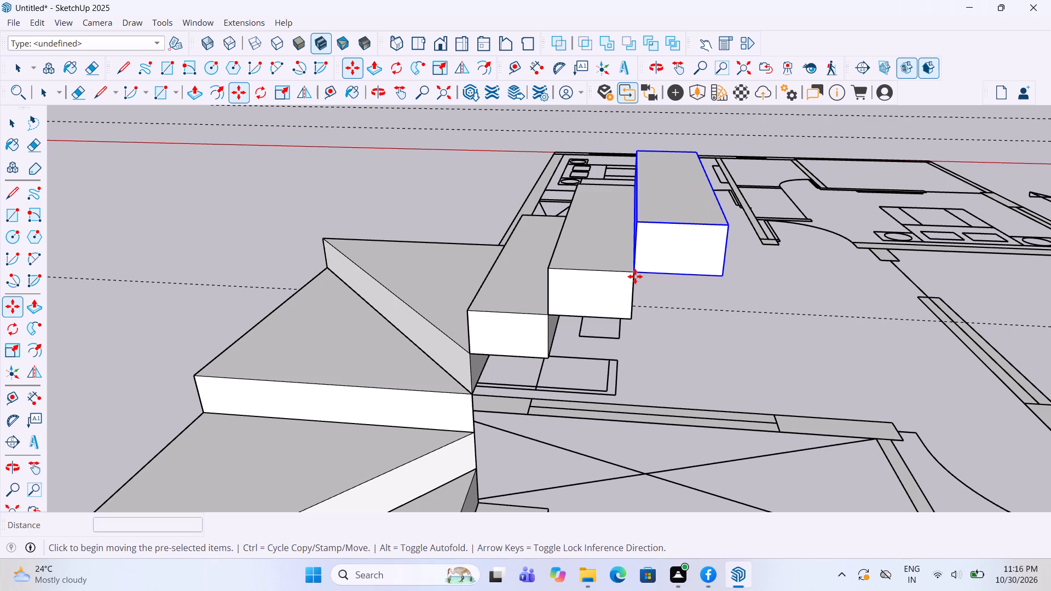
{"action": "left_click", "coordinate": [633, 277]}
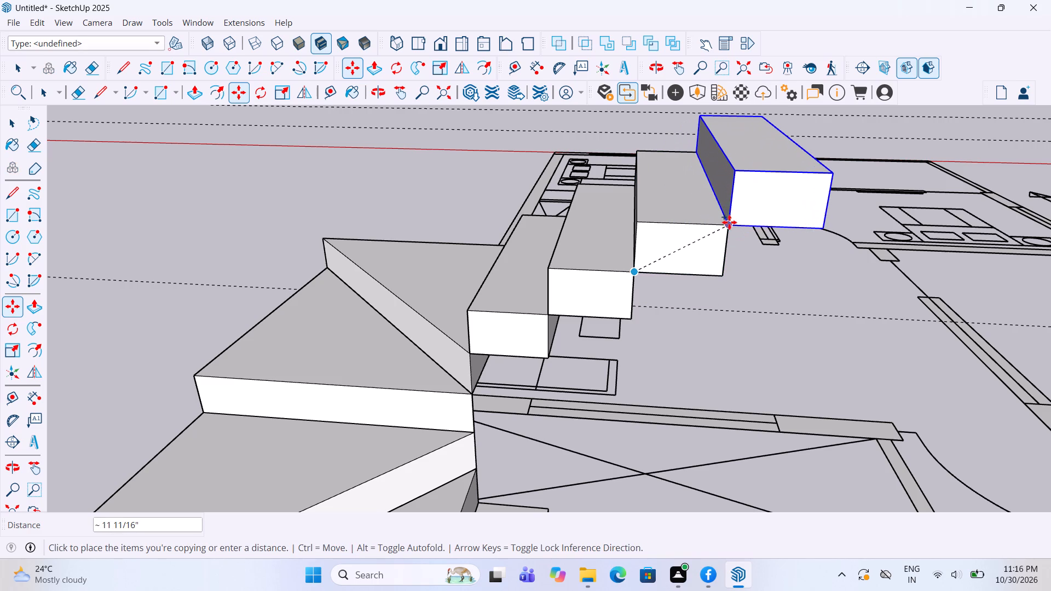
{"action": "left_click", "coordinate": [731, 223]}
{"action": "key", "text": "m"}
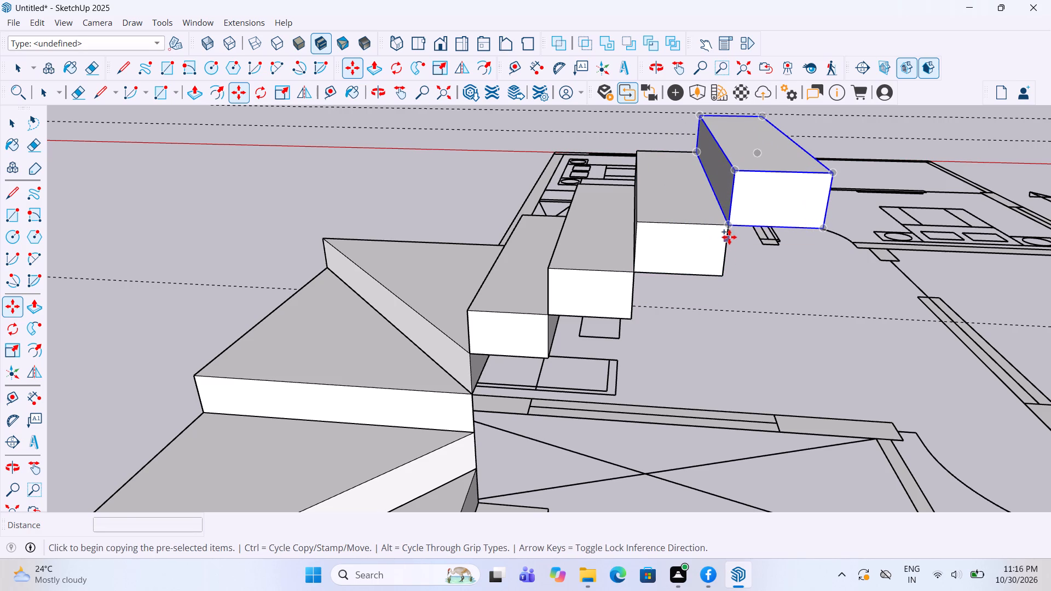
{"action": "left_click", "coordinate": [731, 229]}
{"action": "left_click", "coordinate": [830, 177]}
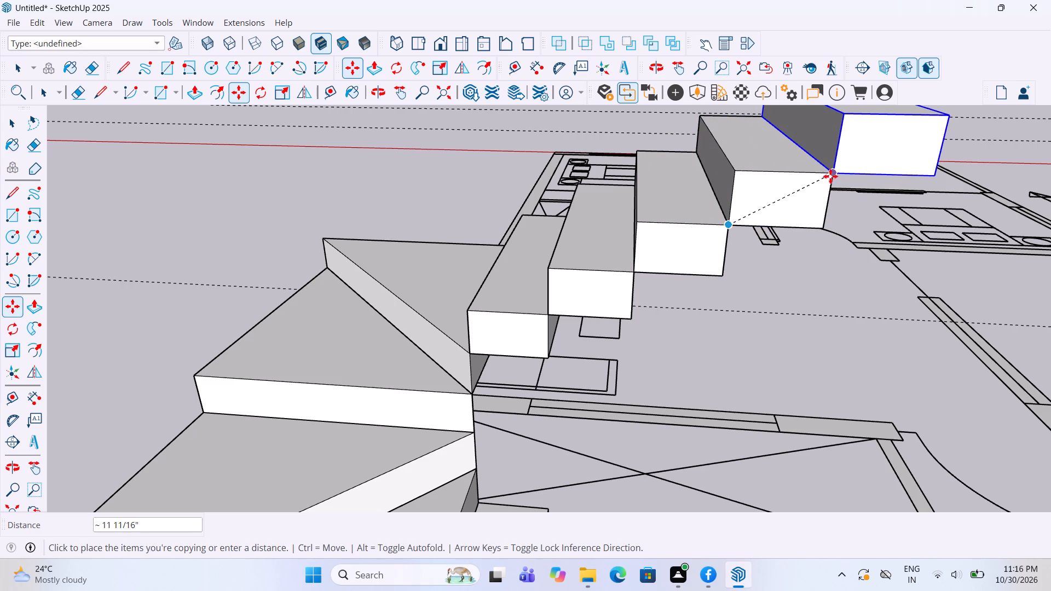
Add three more corner-to-corner copies of the top step, each about 11 11/16" along, to extend the second flight.
{"action": "scroll", "coordinate": [515, 374], "scroll_direction": "down", "scroll_amount": 6}
{"action": "scroll", "coordinate": [672, 283], "scroll_direction": "up", "scroll_amount": 2}
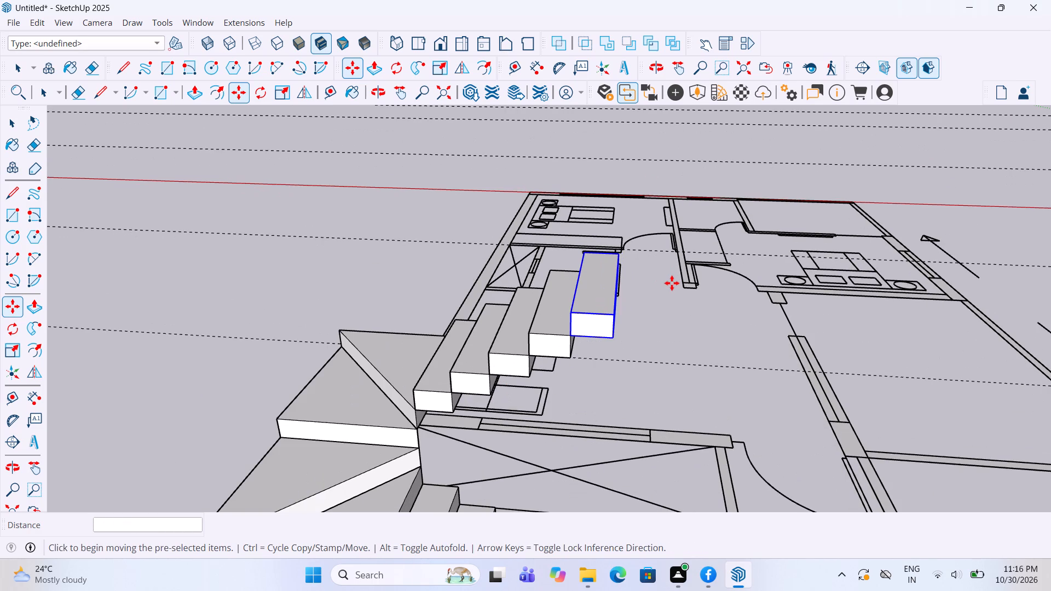
{"action": "key", "text": "m"}
{"action": "left_click", "coordinate": [567, 341]}
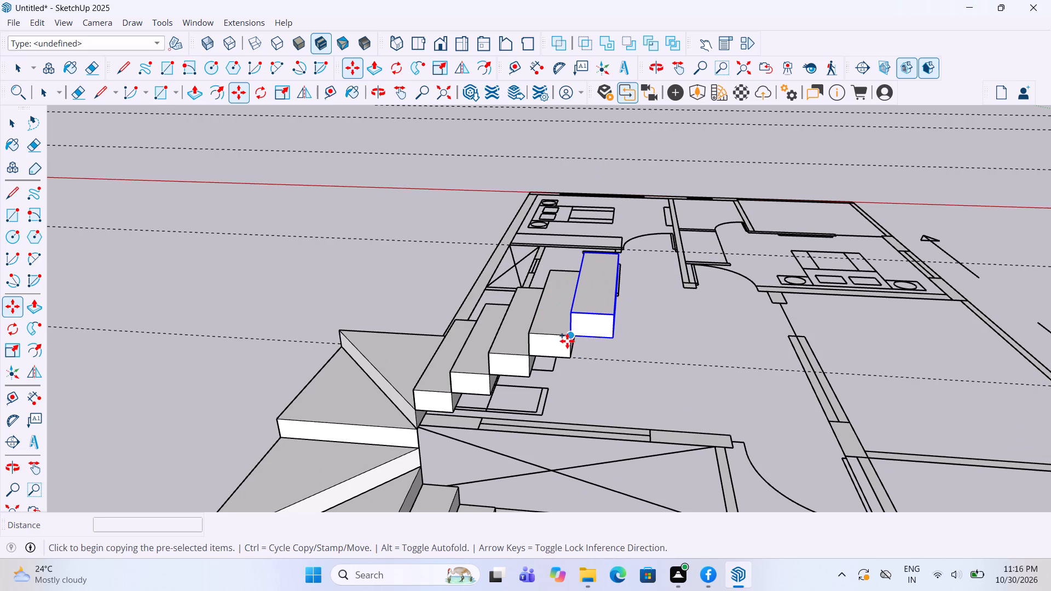
{"action": "left_click", "coordinate": [610, 311]}
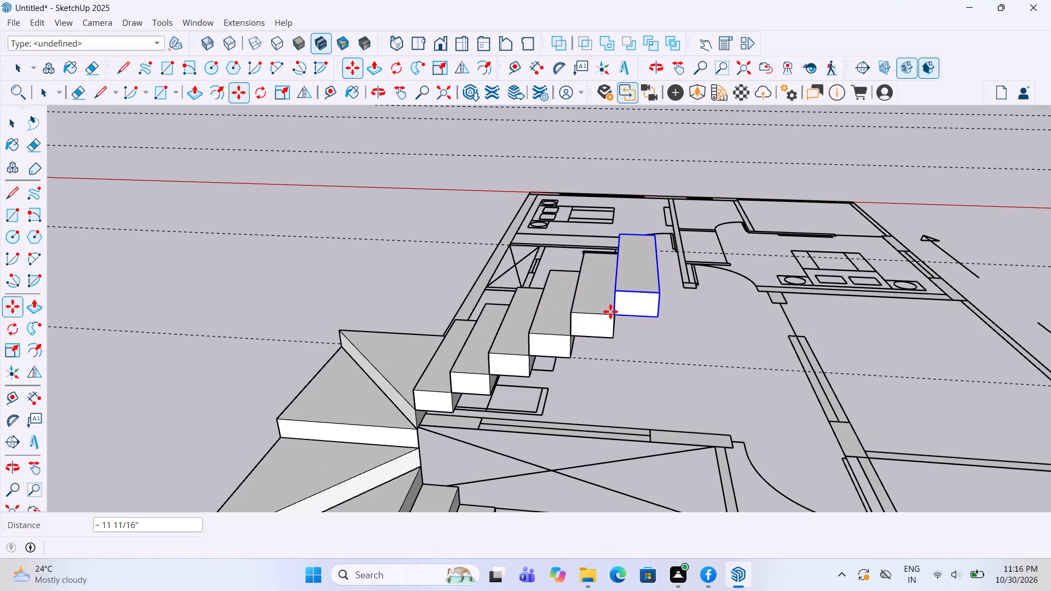
{"action": "key", "text": "m"}
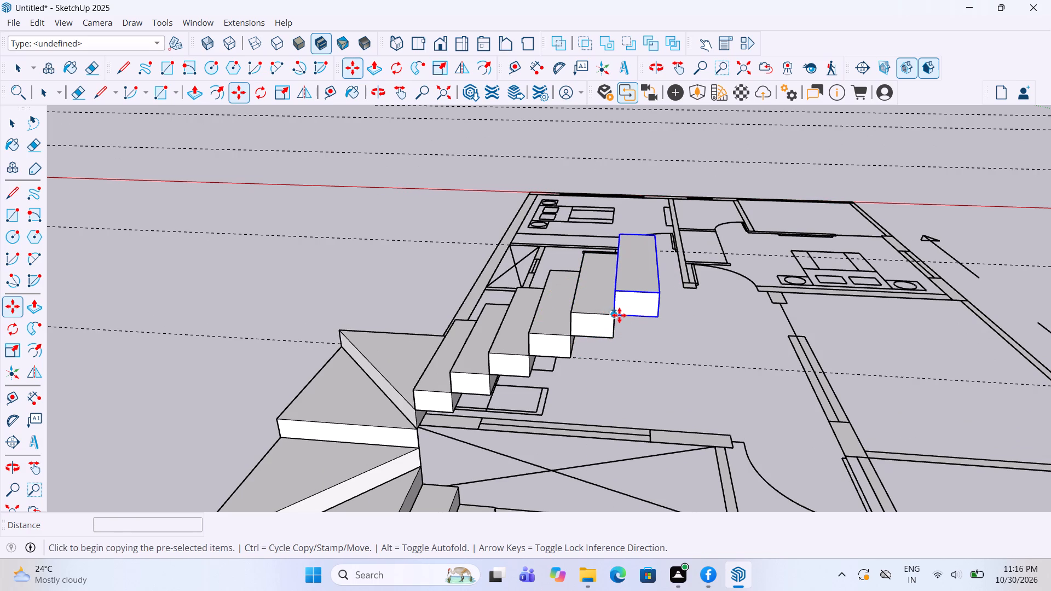
{"action": "left_click", "coordinate": [619, 315]}
{"action": "left_click", "coordinate": [661, 296]}
{"action": "key", "text": "m"}
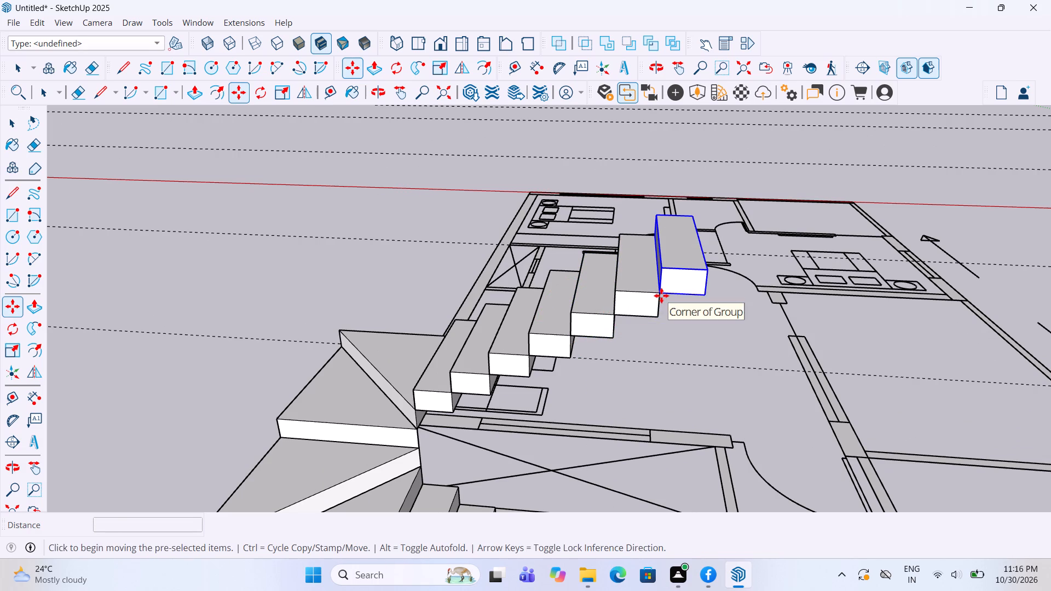
{"action": "left_click", "coordinate": [660, 299]}
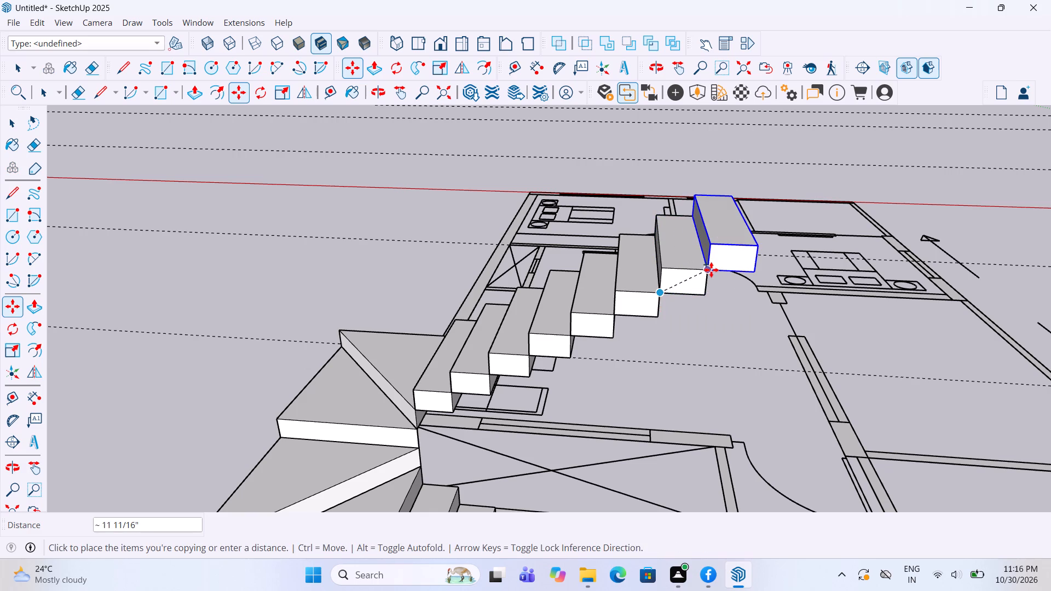
{"action": "left_click", "coordinate": [711, 270]}
{"action": "key", "text": "space"}
{"action": "left_click", "coordinate": [722, 390]}
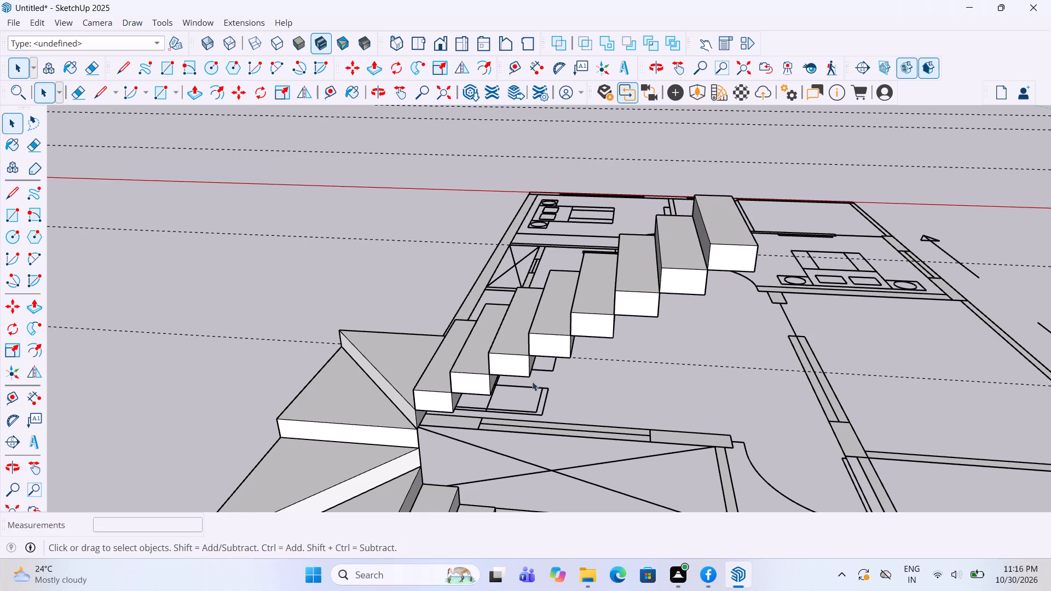
Delete the outer guide lines running past the second floor plan's rear edge toward the ground-floor house.
{"action": "scroll", "coordinate": [541, 357], "scroll_direction": "down", "scroll_amount": 10}
{"action": "middle_click_drag", "start_coordinate": [570, 361], "coordinate": [478, 361]}
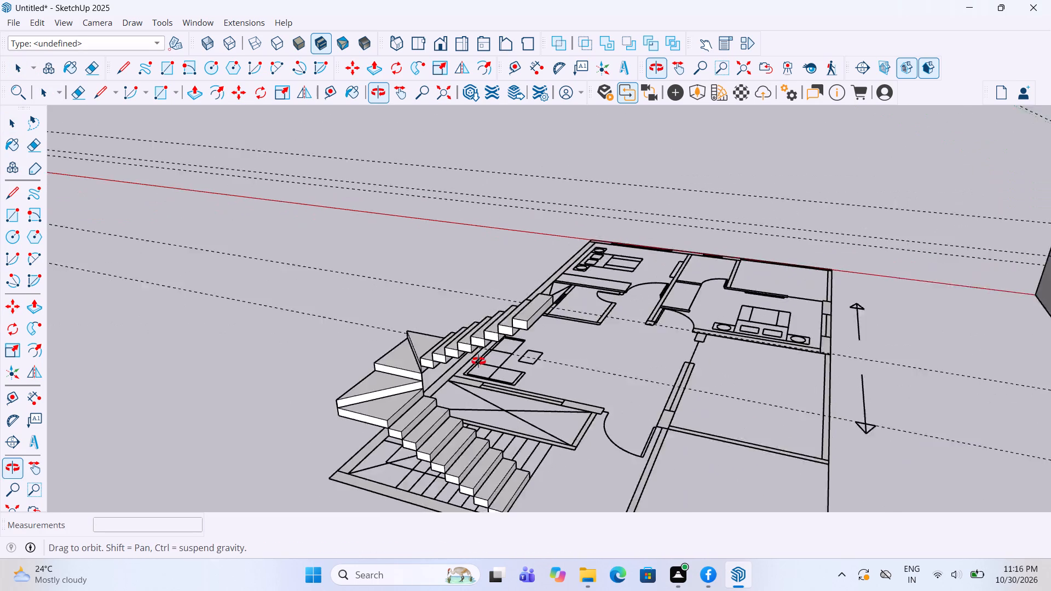
{"action": "middle_click_drag", "start_coordinate": [478, 361], "coordinate": [394, 357]}
{"action": "middle_click_drag", "start_coordinate": [394, 357], "coordinate": [362, 358]}
{"action": "left_click", "coordinate": [509, 239]}
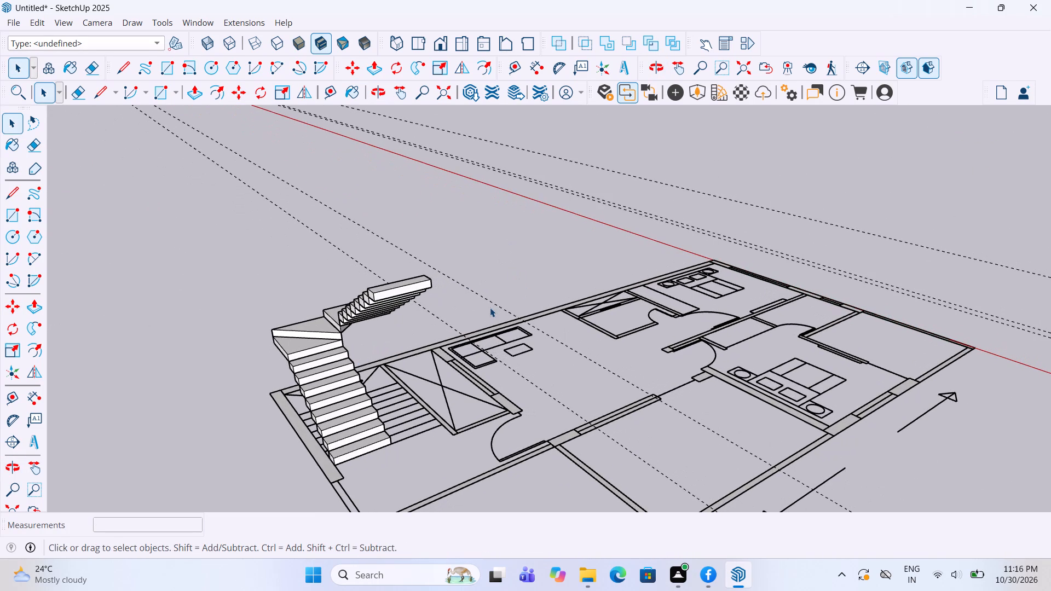
{"action": "left_click_drag", "start_coordinate": [490, 308], "coordinate": [478, 283]}
{"action": "left_click", "coordinate": [478, 283]}
{"action": "scroll", "coordinate": [483, 297], "scroll_direction": "down", "scroll_amount": 10}
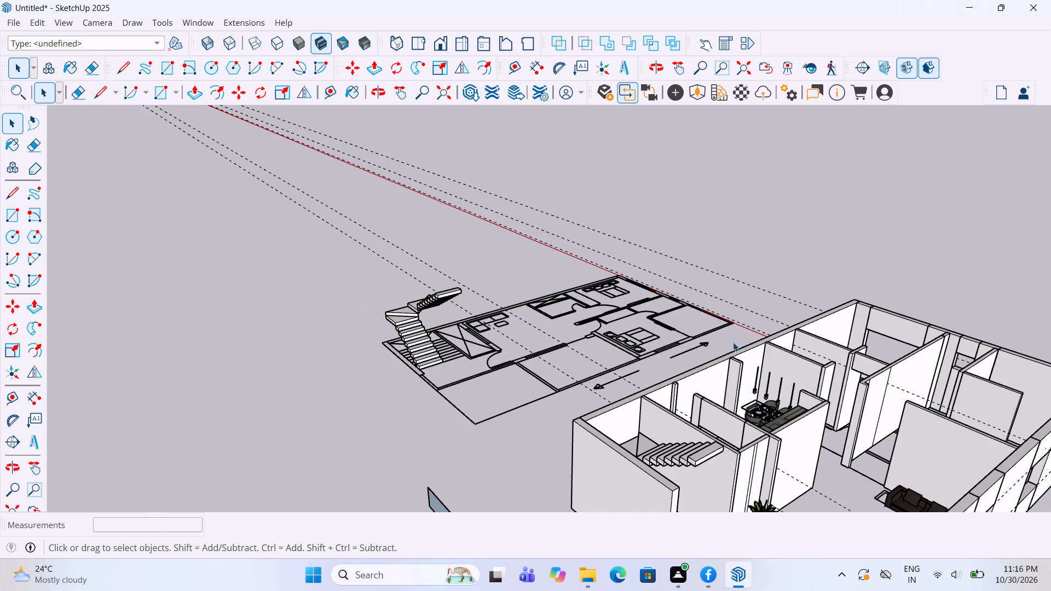
{"action": "left_click_drag", "start_coordinate": [782, 304], "coordinate": [771, 266]}
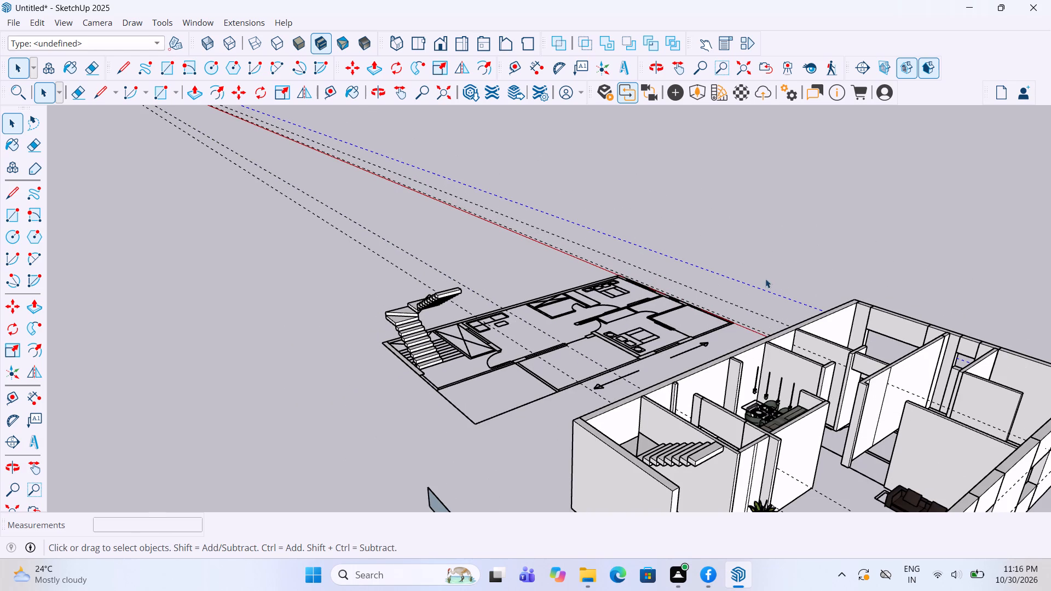
{"action": "left_click_drag", "start_coordinate": [752, 319], "coordinate": [742, 295]}
{"action": "key", "text": "Delete"}
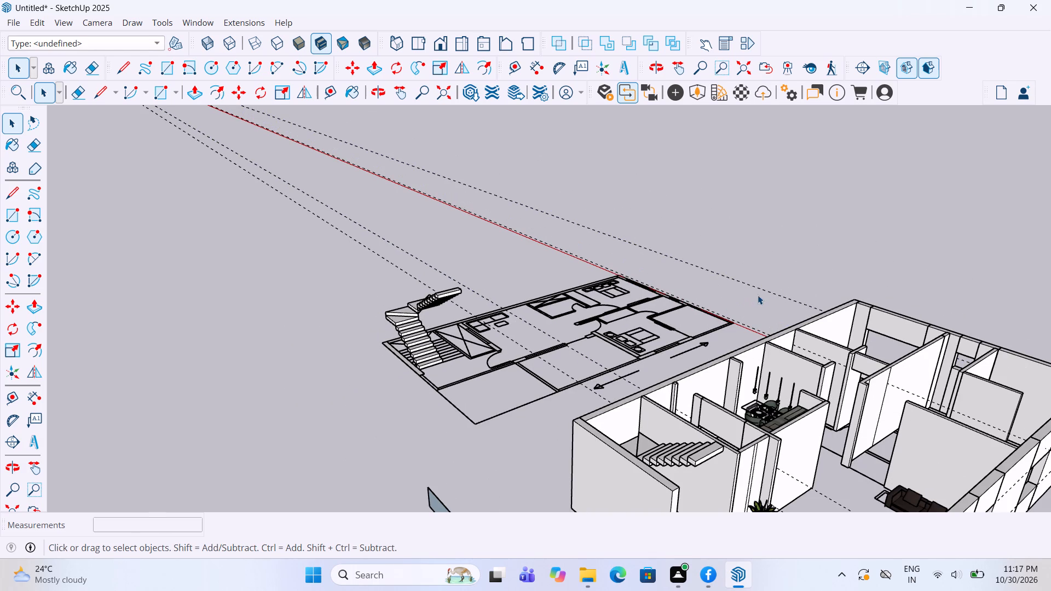
{"action": "left_click_drag", "start_coordinate": [764, 297], "coordinate": [727, 241]}
{"action": "key", "text": "Delete"}
Delete the two guide lines crossing the second floor plan beside the winder staircase.
{"action": "double_click", "coordinate": [593, 260]}
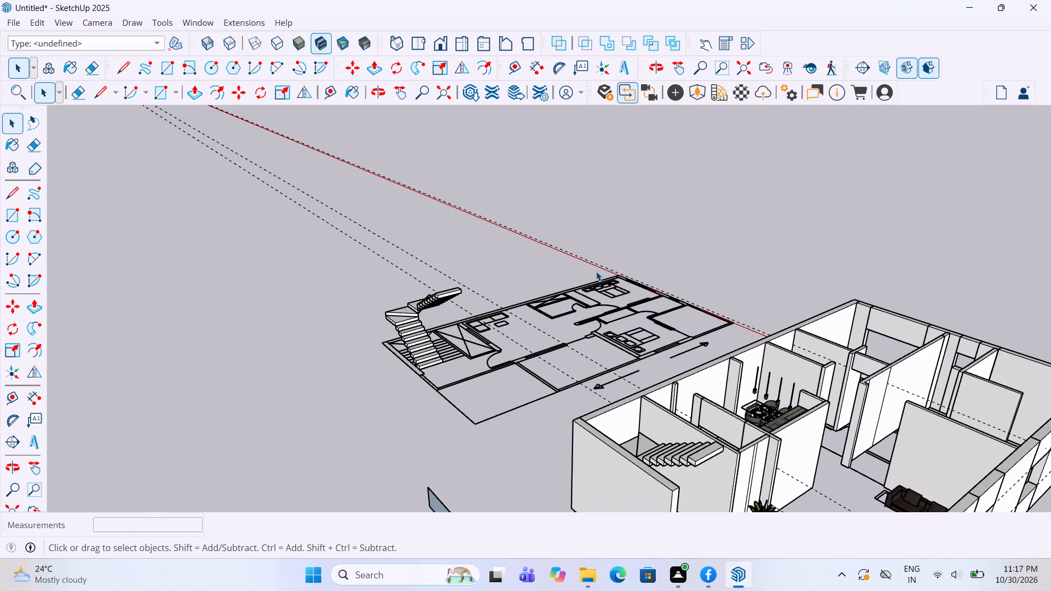
{"action": "left_click_drag", "start_coordinate": [418, 248], "coordinate": [367, 257]}
{"action": "left_click_drag", "start_coordinate": [367, 257], "coordinate": [364, 270]}
{"action": "left_click_drag", "start_coordinate": [405, 234], "coordinate": [353, 286]}
{"action": "key", "text": "Delete"}
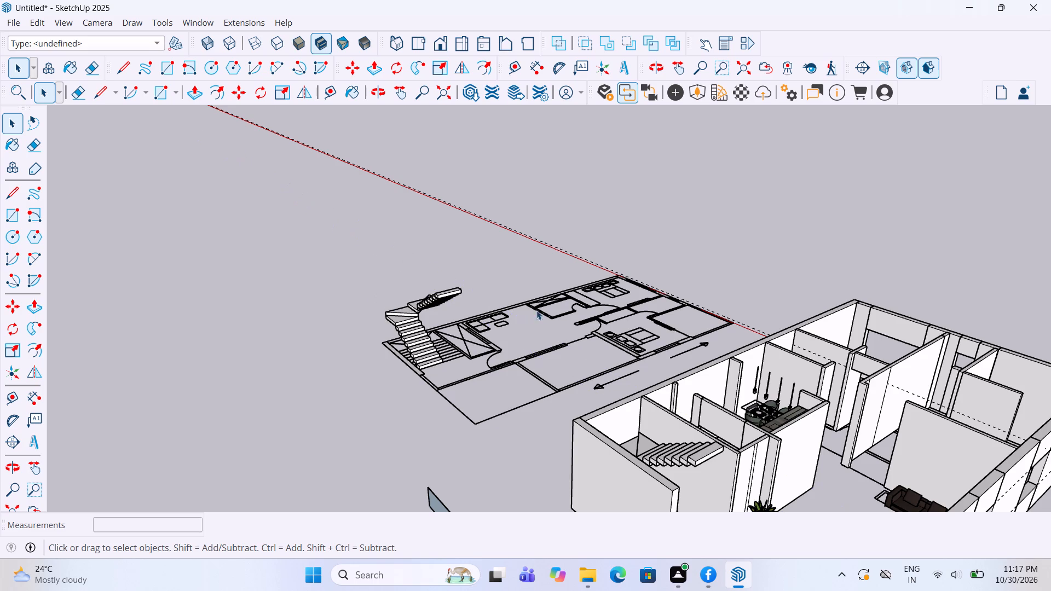
Delete the remaining guide lines along the red axis and across the ground-floor house's outer wall.
{"action": "scroll", "coordinate": [550, 330], "scroll_direction": "down", "scroll_amount": 4}
{"action": "left_click_drag", "start_coordinate": [995, 486], "coordinate": [983, 450]}
{"action": "key", "text": "Delete"}
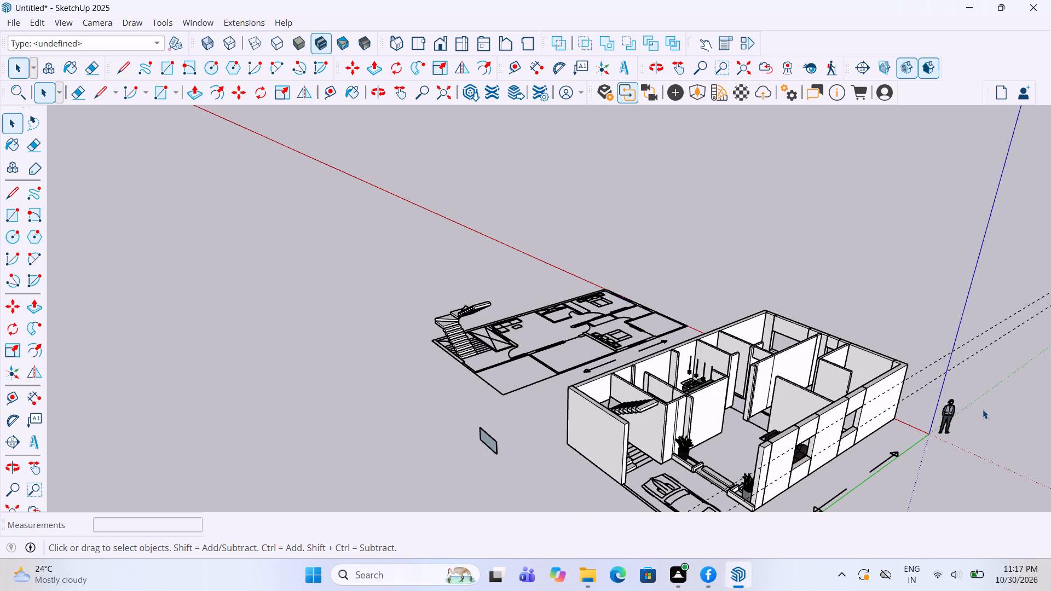
{"action": "left_click_drag", "start_coordinate": [998, 367], "coordinate": [973, 317]}
{"action": "key", "text": "Delete"}
Extrude the second floor plan's outer wall strip beside the first stair flight 10' upward inside its group.
{"action": "scroll", "coordinate": [568, 433], "scroll_direction": "down", "scroll_amount": 3}
{"action": "middle_click_drag", "start_coordinate": [511, 363], "coordinate": [632, 387]}
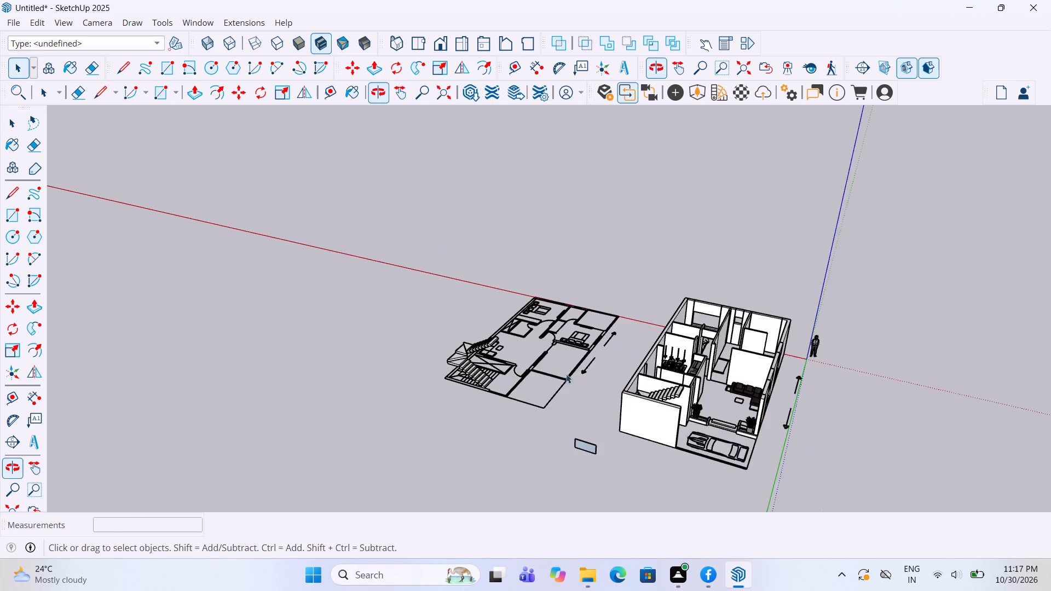
{"action": "scroll", "coordinate": [333, 314], "scroll_direction": "up", "scroll_amount": 3}
{"action": "scroll", "coordinate": [513, 397], "scroll_direction": "up", "scroll_amount": 12}
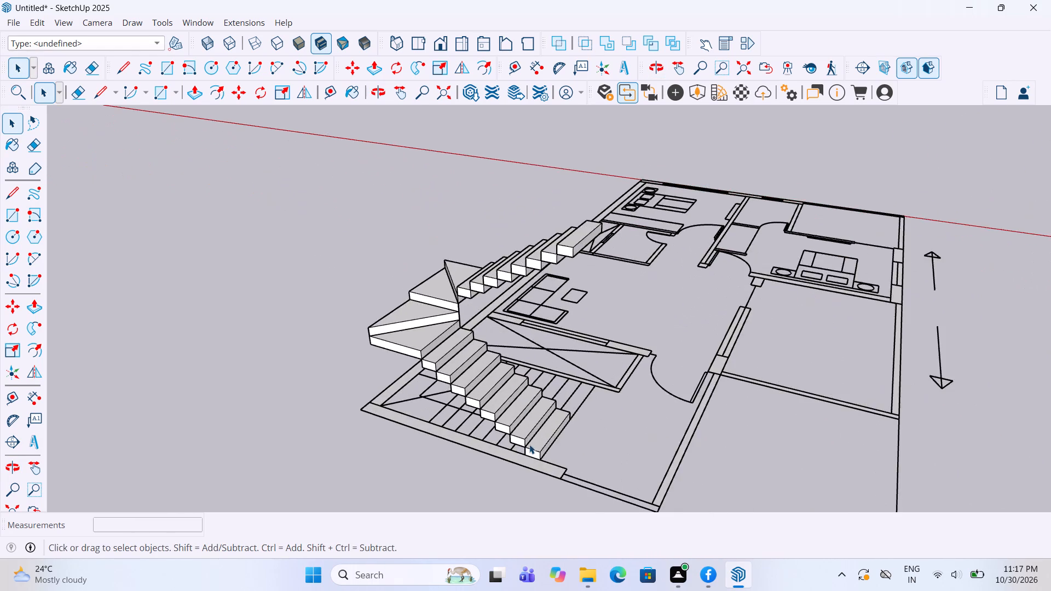
{"action": "scroll", "coordinate": [529, 444], "scroll_direction": "up", "scroll_amount": 4}
{"action": "left_click", "coordinate": [526, 478]}
{"action": "double_click", "coordinate": [527, 471]}
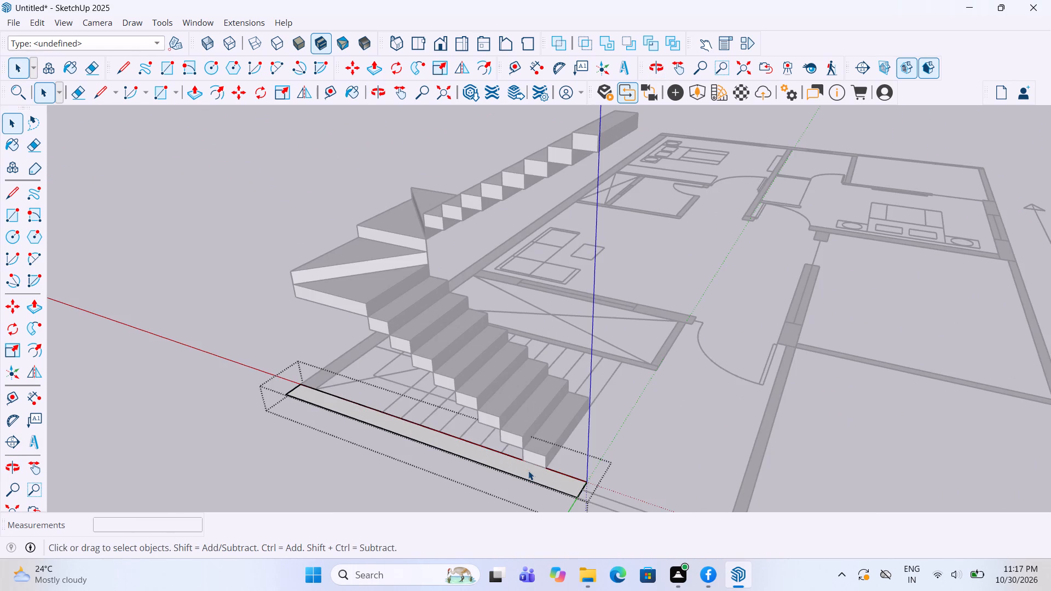
{"action": "key", "text": "p"}
{"action": "left_click", "coordinate": [528, 471]}
{"action": "type", "text": "10'"}
{"action": "key", "text": "Return"}
{"action": "key", "text": "space"}
{"action": "scroll", "coordinate": [529, 424], "scroll_direction": "down", "scroll_amount": 6}
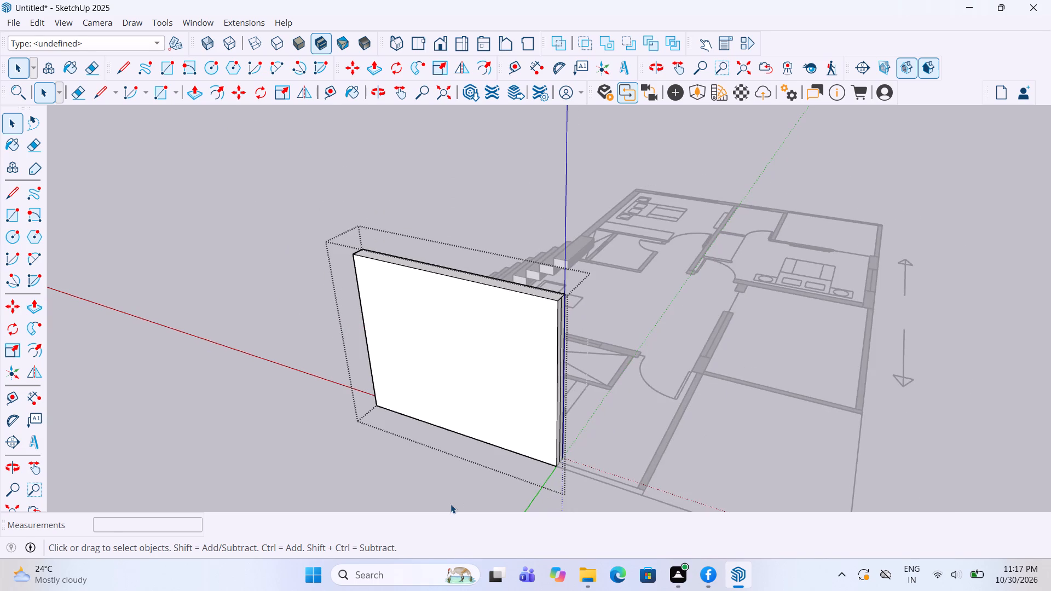
{"action": "left_click", "coordinate": [451, 504]}
Extrude the long side wall strip running from the stair corner to the rear bedroom 10' upward inside its group.
{"action": "scroll", "coordinate": [479, 422], "scroll_direction": "down", "scroll_amount": 12}
{"action": "middle_click_drag", "start_coordinate": [509, 439], "coordinate": [518, 446]}
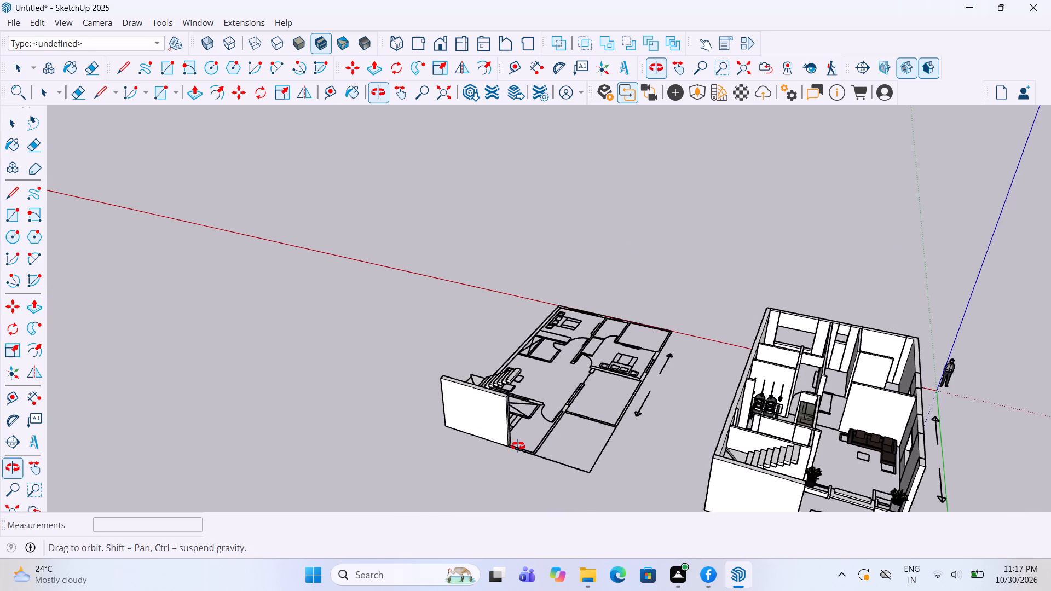
{"action": "middle_click_drag", "start_coordinate": [518, 446], "coordinate": [521, 448]}
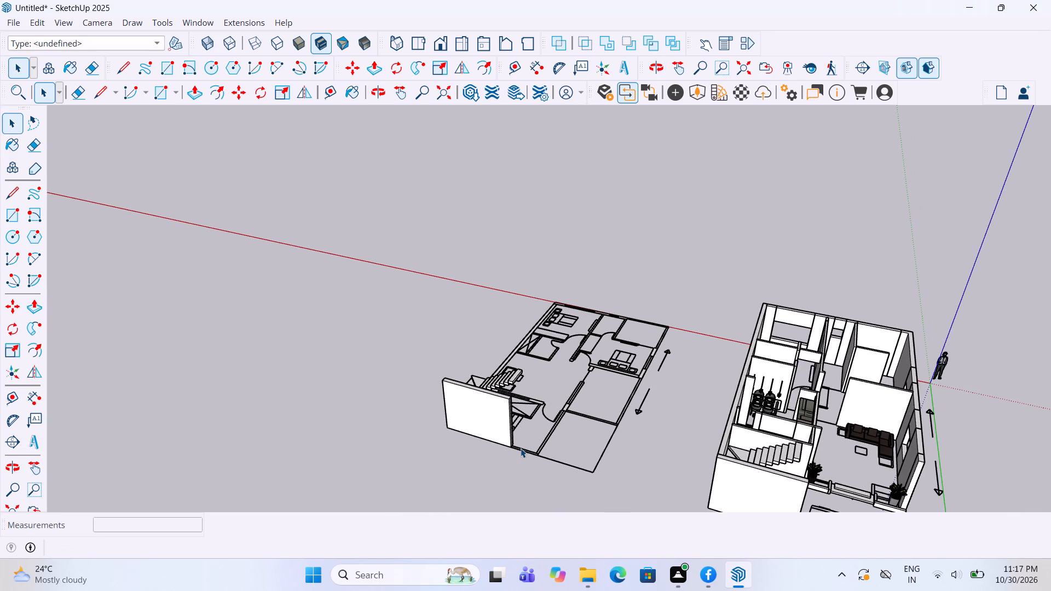
{"action": "scroll", "coordinate": [536, 448], "scroll_direction": "up", "scroll_amount": 9}
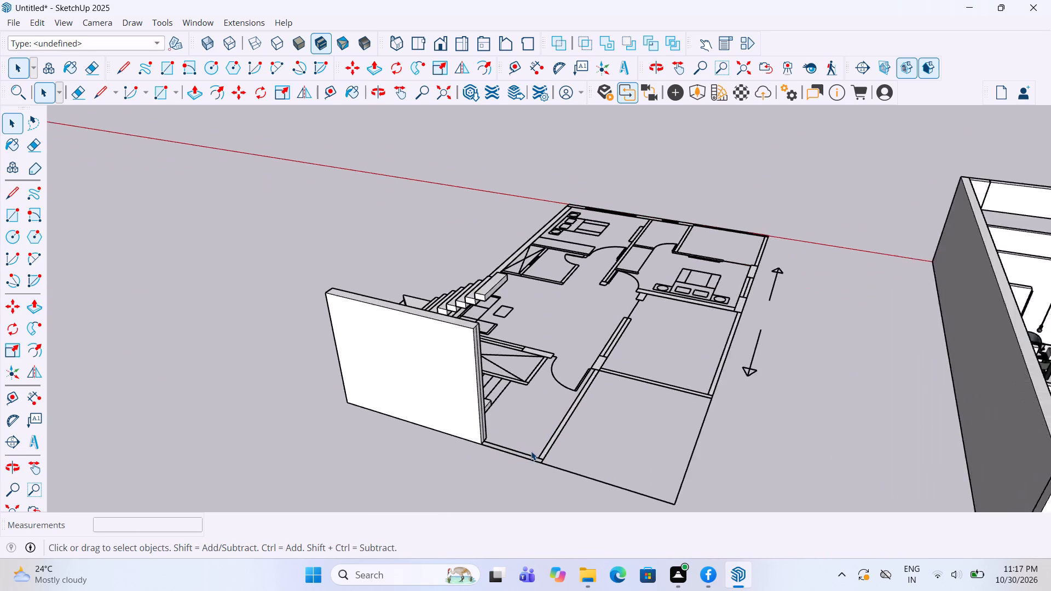
{"action": "scroll", "coordinate": [530, 452], "scroll_direction": "up", "scroll_amount": 3}
{"action": "middle_click_drag", "start_coordinate": [530, 452], "coordinate": [574, 531]}
{"action": "scroll", "coordinate": [676, 345], "scroll_direction": "down", "scroll_amount": 4}
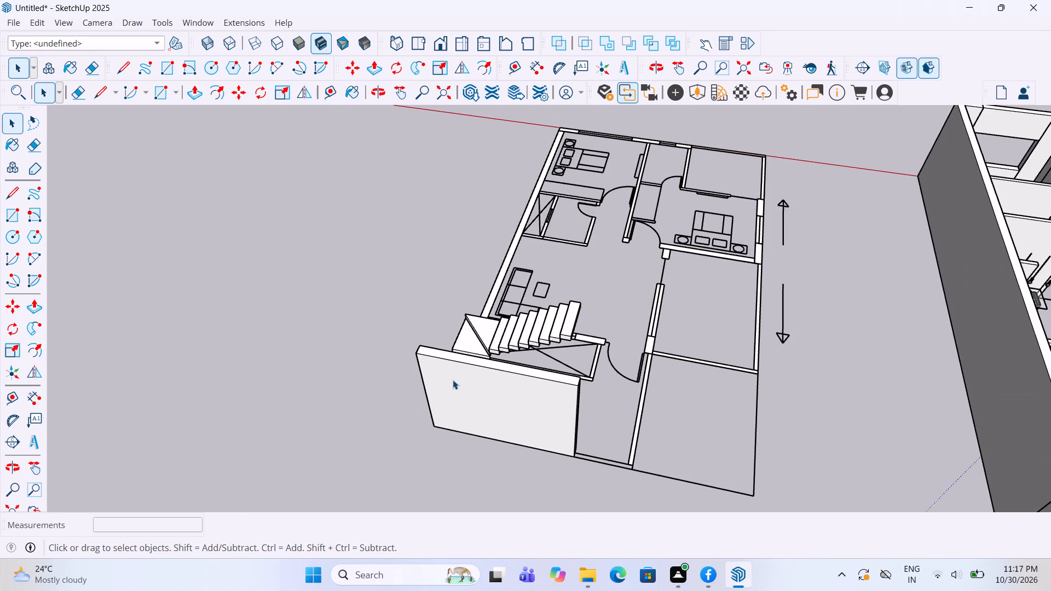
{"action": "middle_click_drag", "start_coordinate": [727, 326], "coordinate": [960, 297]}
{"action": "scroll", "coordinate": [615, 450], "scroll_direction": "down", "scroll_amount": 4}
{"action": "middle_click_drag", "start_coordinate": [470, 484], "coordinate": [509, 468]}
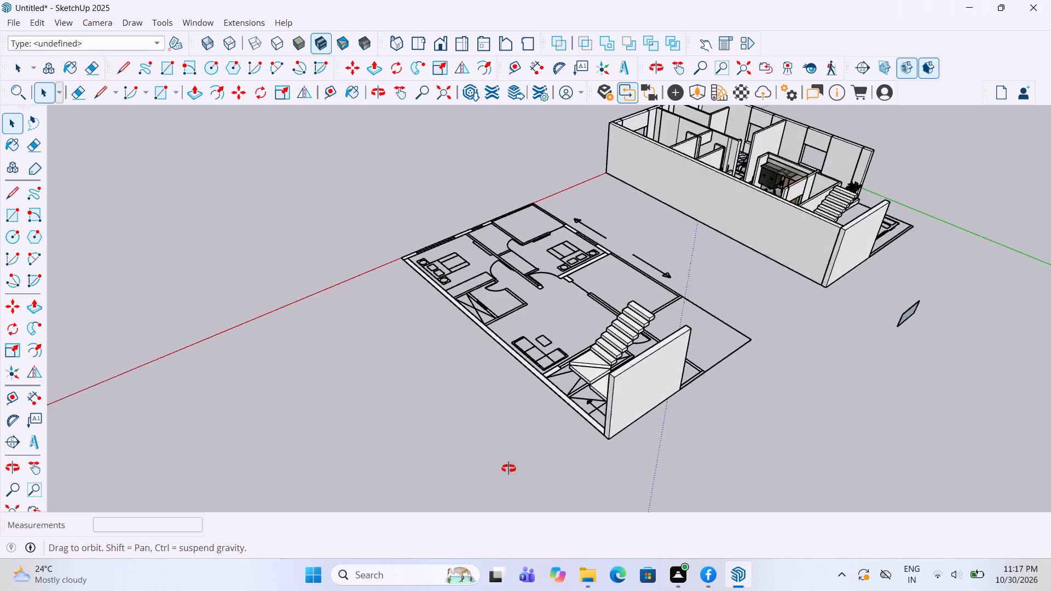
{"action": "middle_click_drag", "start_coordinate": [509, 468], "coordinate": [678, 474]}
{"action": "scroll", "coordinate": [741, 346], "scroll_direction": "up", "scroll_amount": 4}
{"action": "scroll", "coordinate": [691, 350], "scroll_direction": "up", "scroll_amount": 8}
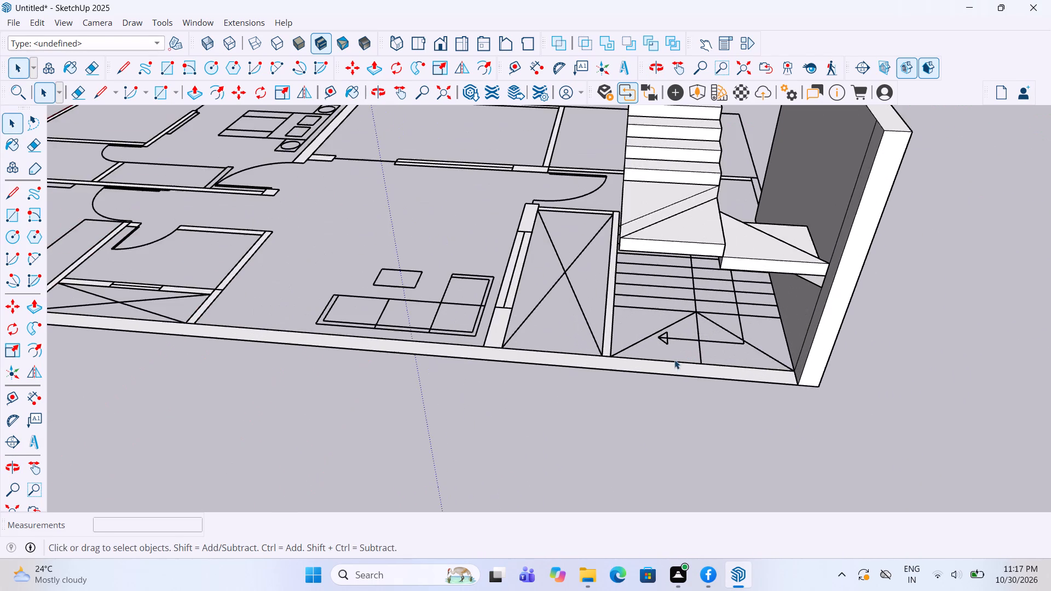
{"action": "triple_click", "coordinate": [652, 363]}
{"action": "key", "text": "bracketleft"}
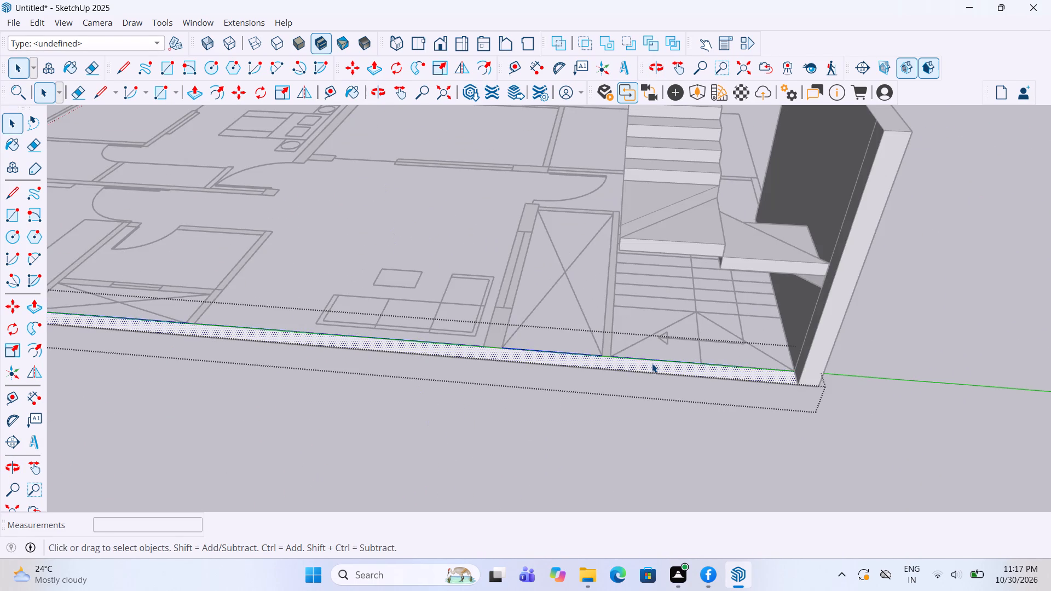
{"action": "key", "text": "p"}
{"action": "left_click", "coordinate": [652, 363]}
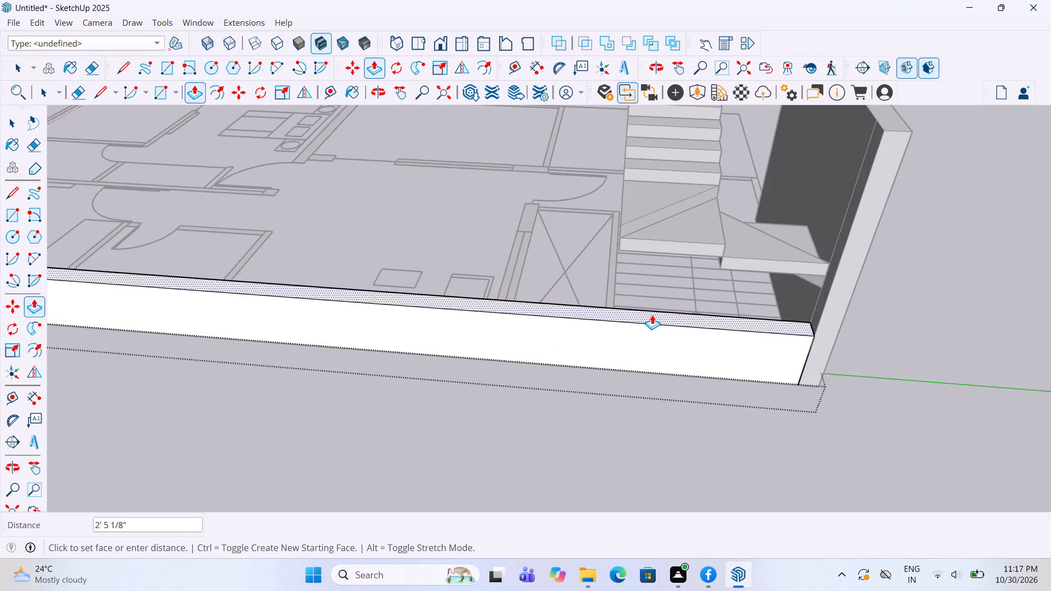
{"action": "type", "text": "10'"}
{"action": "key", "text": "Return"}
{"action": "key", "text": "space"}
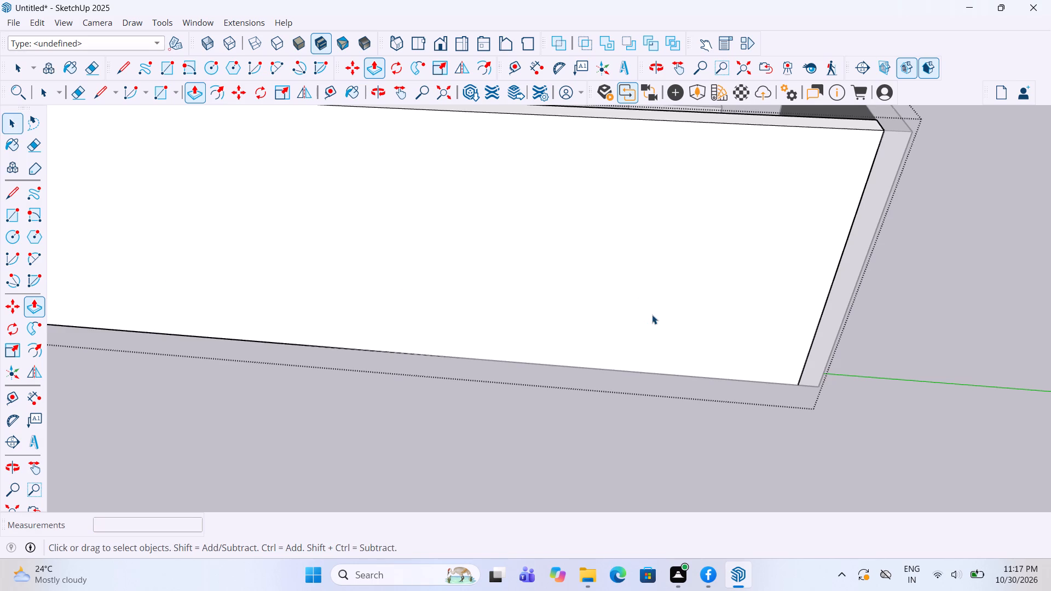
{"action": "left_click", "coordinate": [673, 520]}
{"action": "left_click", "coordinate": [668, 470]}
Open the group of the short rear wall segment at the bedroom corner, beside the long wall's end, for extrusion.
{"action": "scroll", "coordinate": [752, 356], "scroll_direction": "down", "scroll_amount": 13}
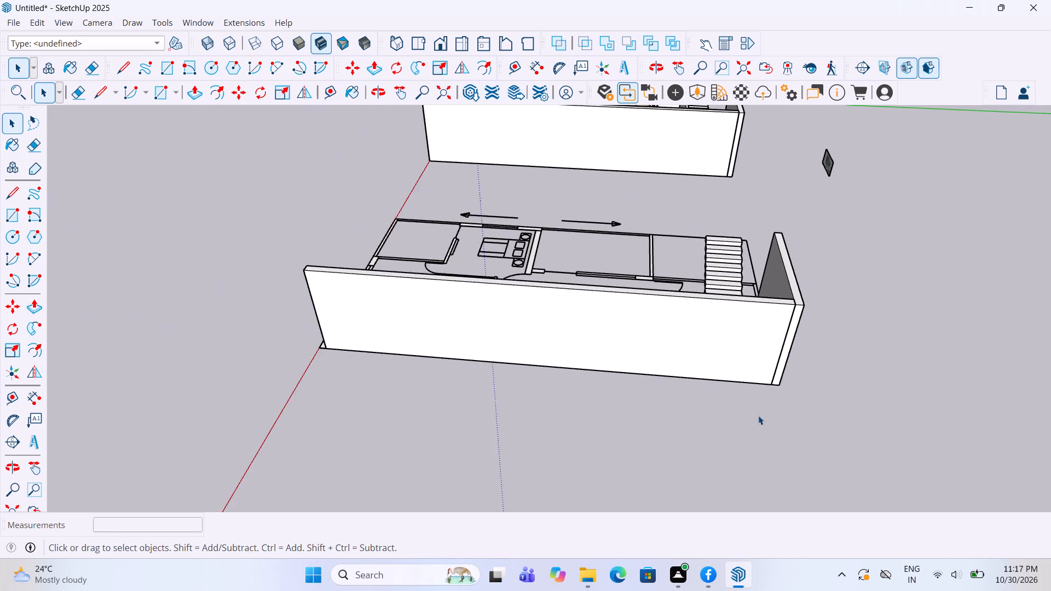
{"action": "scroll", "coordinate": [758, 415], "scroll_direction": "down", "scroll_amount": 3}
{"action": "middle_click_drag", "start_coordinate": [454, 369], "coordinate": [867, 351]}
{"action": "scroll", "coordinate": [633, 279], "scroll_direction": "up", "scroll_amount": 6}
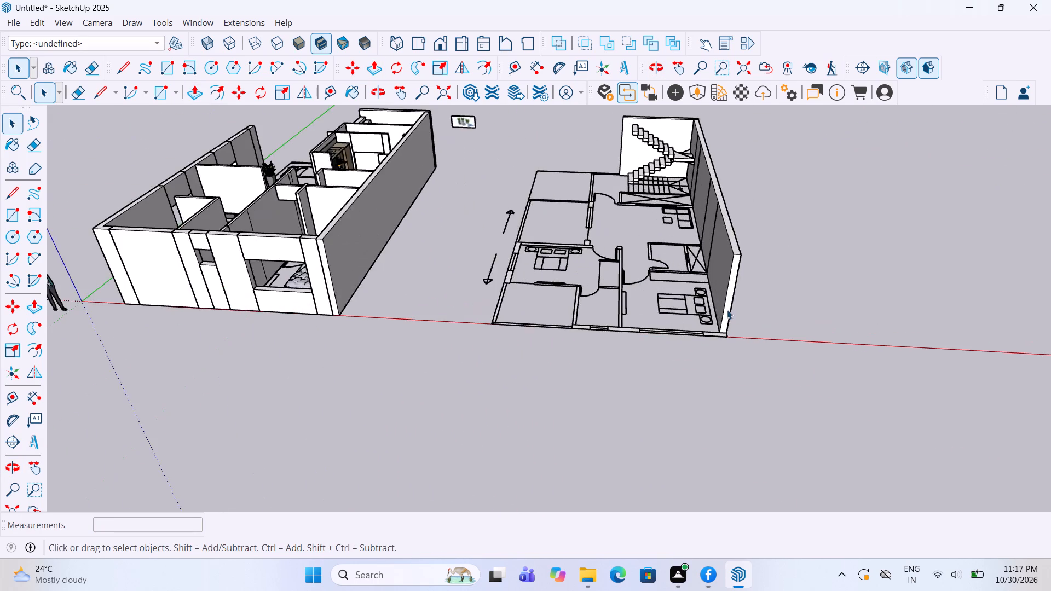
{"action": "scroll", "coordinate": [727, 310], "scroll_direction": "up", "scroll_amount": 7}
{"action": "double_click", "coordinate": [702, 345]}
{"action": "key", "text": "p"}
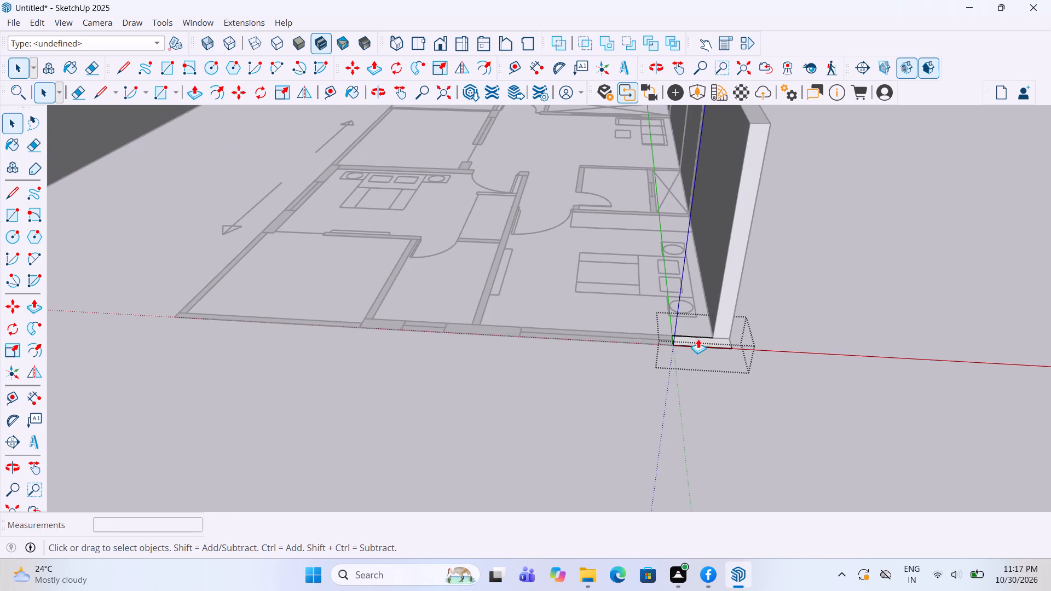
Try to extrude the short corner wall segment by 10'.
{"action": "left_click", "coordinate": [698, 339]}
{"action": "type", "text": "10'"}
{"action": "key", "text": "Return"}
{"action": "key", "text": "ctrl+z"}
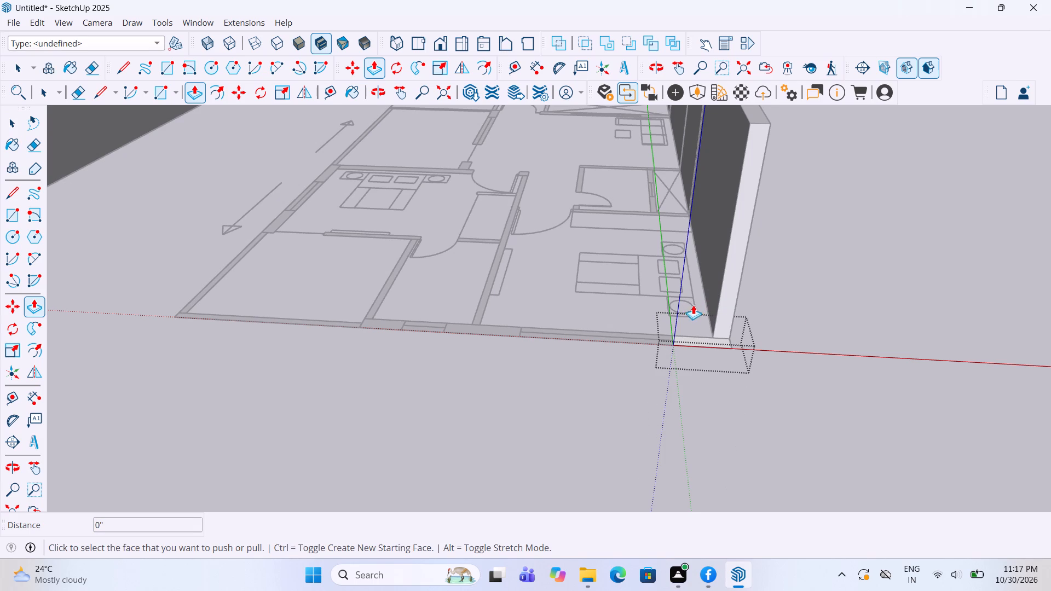
Extrude the short corner wall segment up to the top of the adjoining long side wall.
{"action": "left_click", "coordinate": [698, 335]}
{"action": "scroll", "coordinate": [698, 325], "scroll_direction": "down", "scroll_amount": 4}
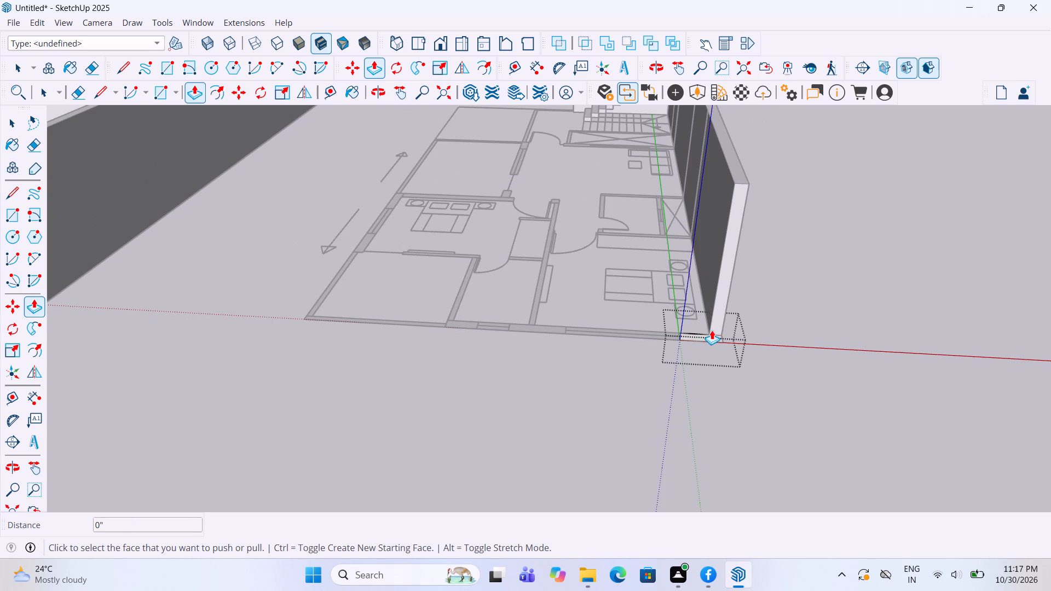
{"action": "left_click", "coordinate": [707, 335]}
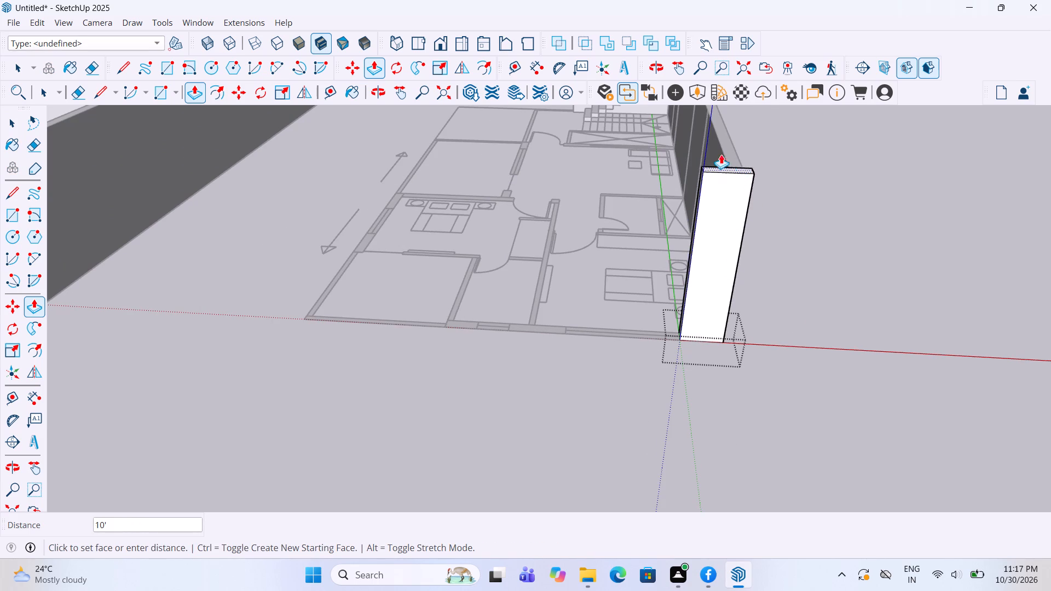
{"action": "left_click", "coordinate": [711, 129]}
{"action": "key", "text": "space"}
{"action": "left_click", "coordinate": [822, 245]}
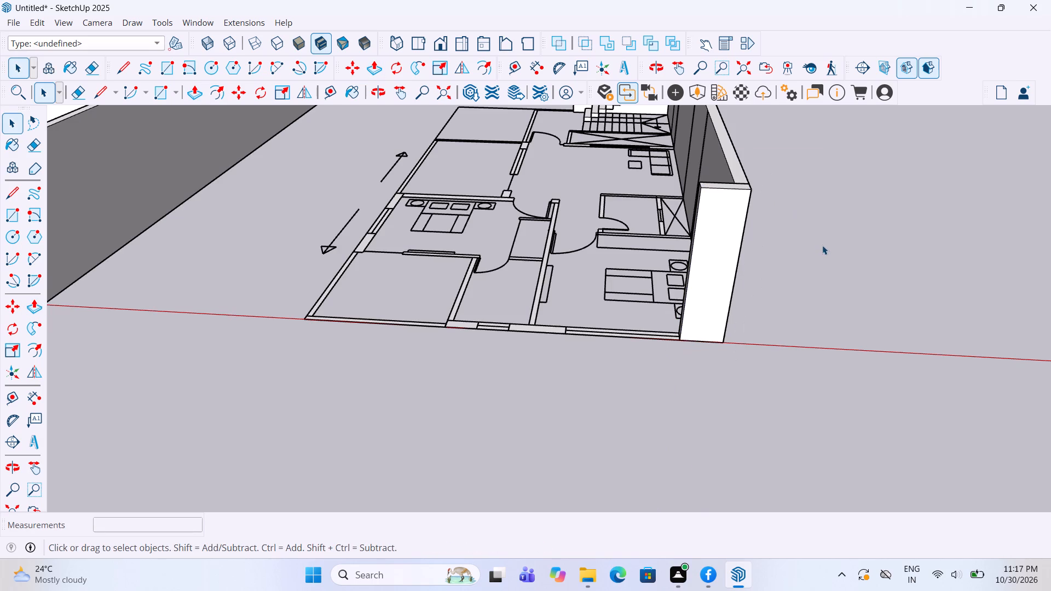
Extrude the rear wall segment between the two windows inside its group, repeating the corner segment's extrusion height.
{"action": "scroll", "coordinate": [552, 535], "scroll_direction": "down", "scroll_amount": 4}
{"action": "scroll", "coordinate": [639, 316], "scroll_direction": "up", "scroll_amount": 3}
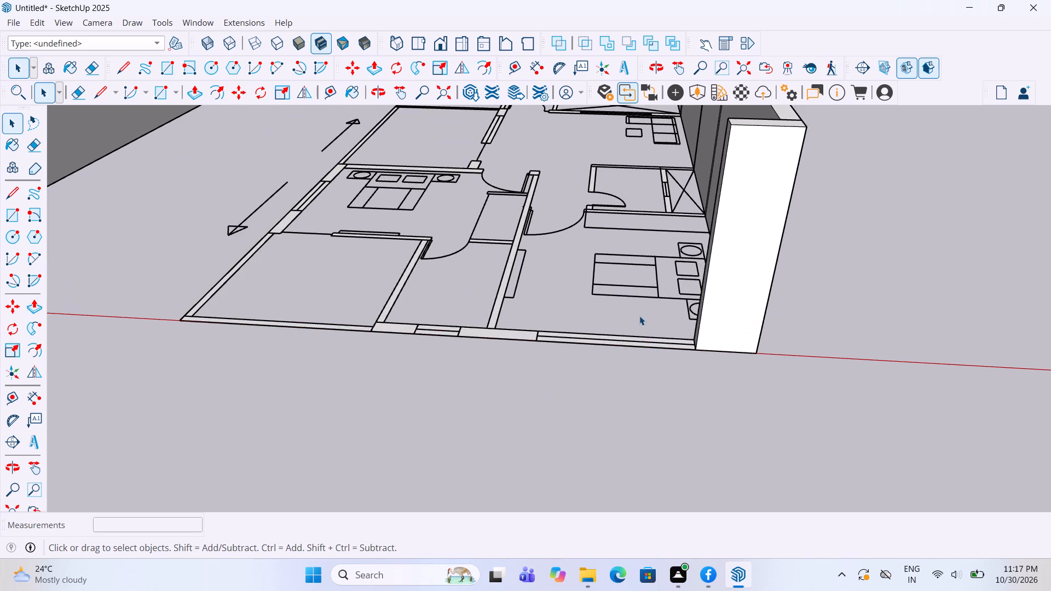
{"action": "middle_click_drag", "start_coordinate": [686, 366], "coordinate": [743, 496]}
{"action": "scroll", "coordinate": [716, 448], "scroll_direction": "down", "scroll_amount": 3}
{"action": "middle_click_drag", "start_coordinate": [694, 436], "coordinate": [661, 427]}
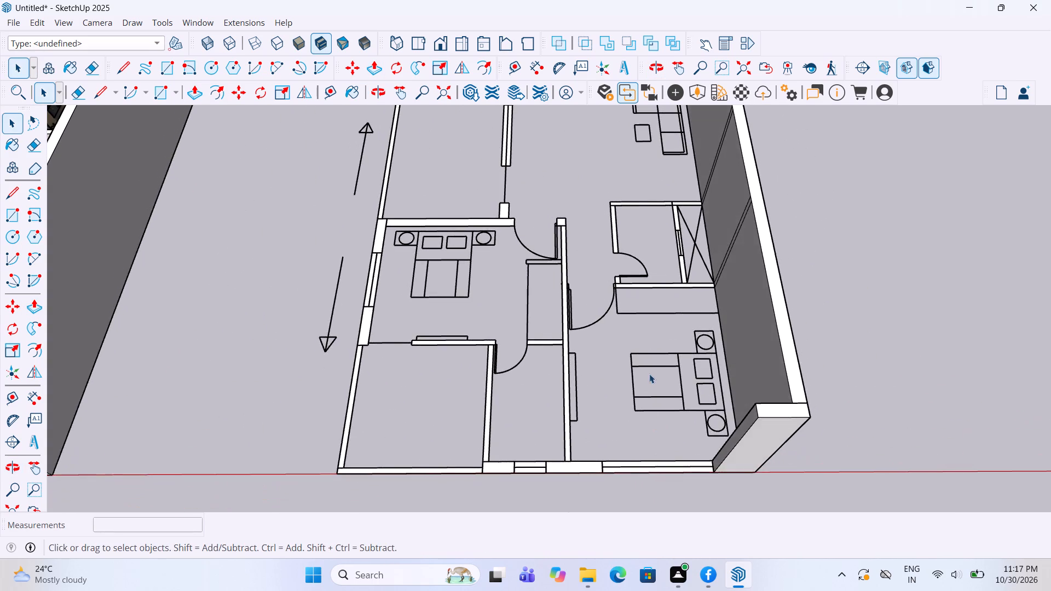
{"action": "scroll", "coordinate": [649, 374], "scroll_direction": "down", "scroll_amount": 5}
{"action": "scroll", "coordinate": [620, 471], "scroll_direction": "up", "scroll_amount": 4}
{"action": "scroll", "coordinate": [598, 429], "scroll_direction": "up", "scroll_amount": 4}
{"action": "double_click", "coordinate": [593, 415]}
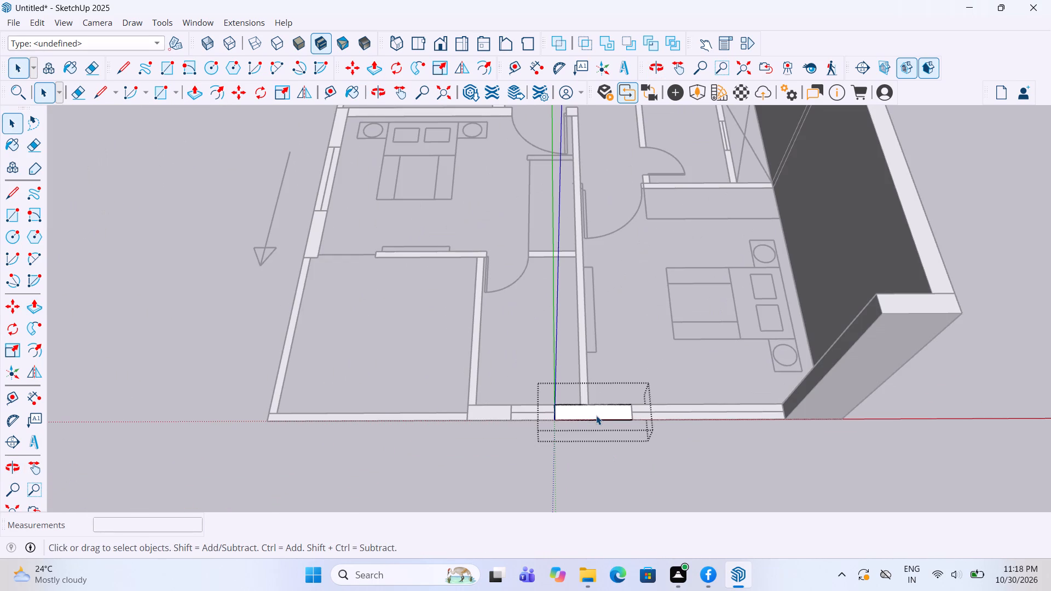
{"action": "key", "text": "p"}
{"action": "double_click", "coordinate": [594, 411]}
{"action": "key", "text": "space"}
{"action": "left_click", "coordinate": [693, 460]}
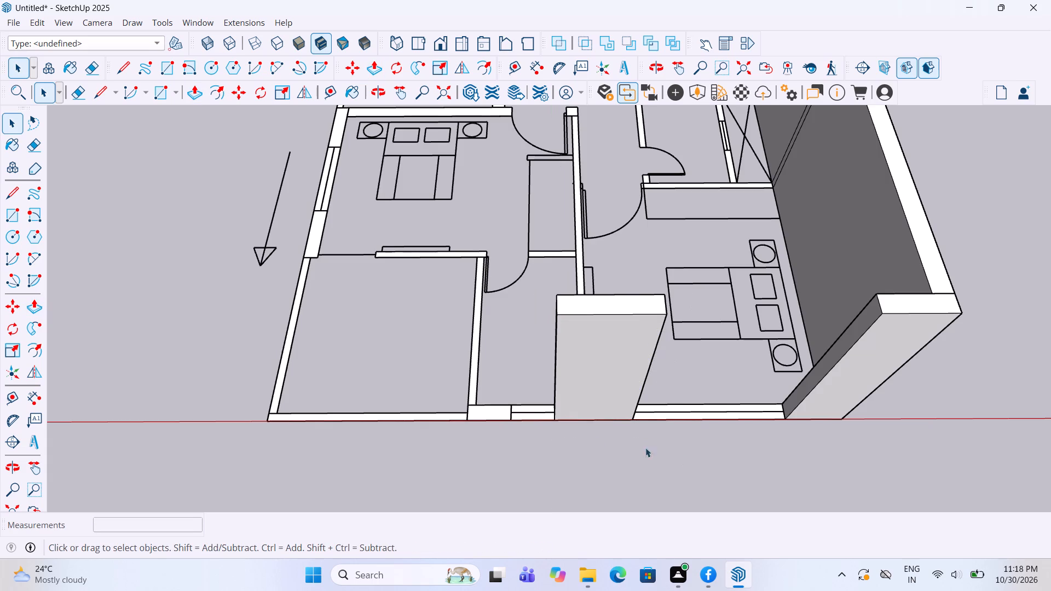
Extrude the short rear wall segment beside the corner room inside its group, repeating the previous segment's extrusion height.
{"action": "double_click", "coordinate": [493, 414]}
{"action": "key", "text": "p"}
{"action": "double_click", "coordinate": [493, 412]}
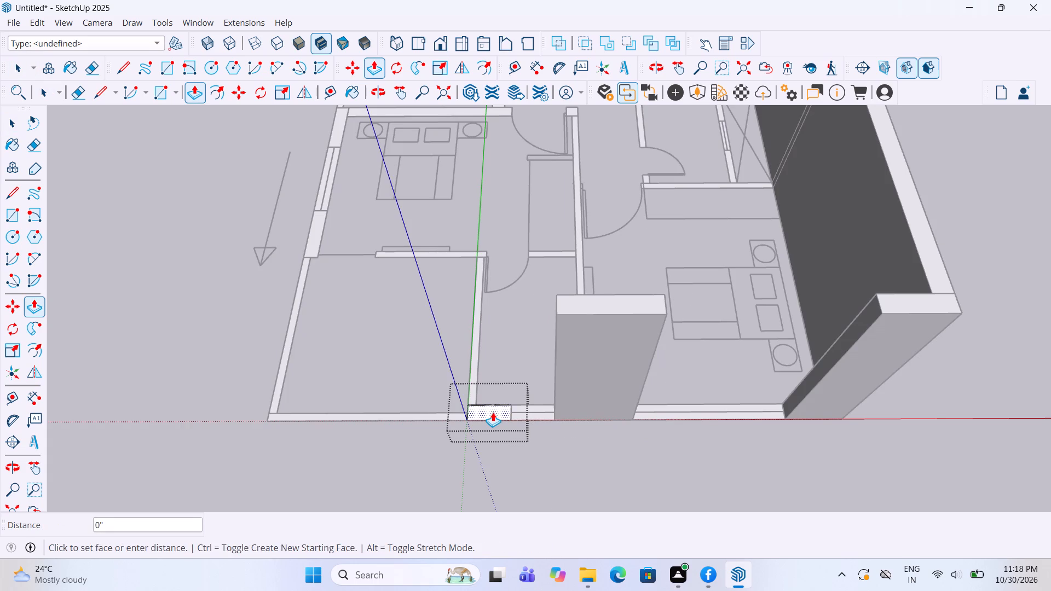
{"action": "key", "text": "space"}
{"action": "left_click", "coordinate": [676, 434]}
Extrude the corner room's rear wall by 10' inside its group, level with the tops of the raised rear segments.
{"action": "scroll", "coordinate": [678, 438], "scroll_direction": "down", "scroll_amount": 4}
{"action": "scroll", "coordinate": [440, 449], "scroll_direction": "up", "scroll_amount": 2}
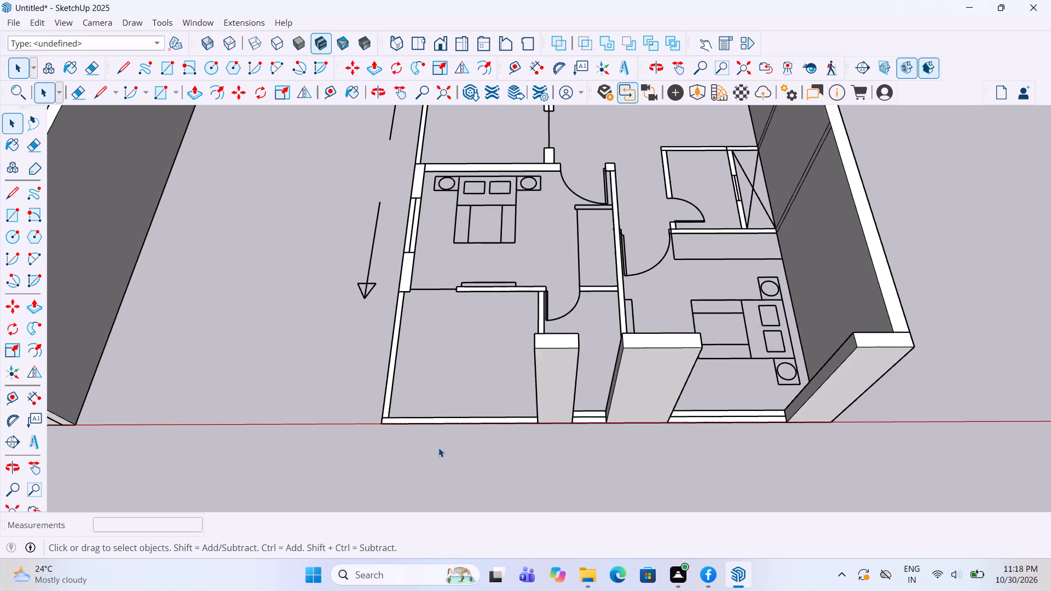
{"action": "scroll", "coordinate": [438, 448], "scroll_direction": "up", "scroll_amount": 1}
{"action": "scroll", "coordinate": [449, 412], "scroll_direction": "down", "scroll_amount": 3}
{"action": "middle_click_drag", "start_coordinate": [458, 408], "coordinate": [484, 409]}
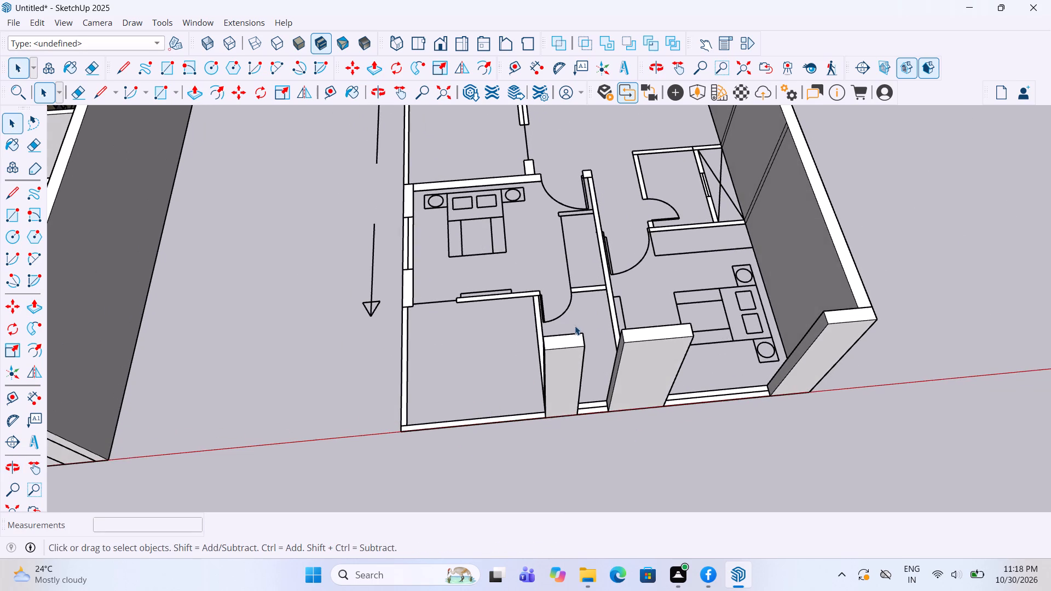
{"action": "scroll", "coordinate": [579, 323], "scroll_direction": "down", "scroll_amount": 10}
{"action": "scroll", "coordinate": [547, 289], "scroll_direction": "up", "scroll_amount": 2}
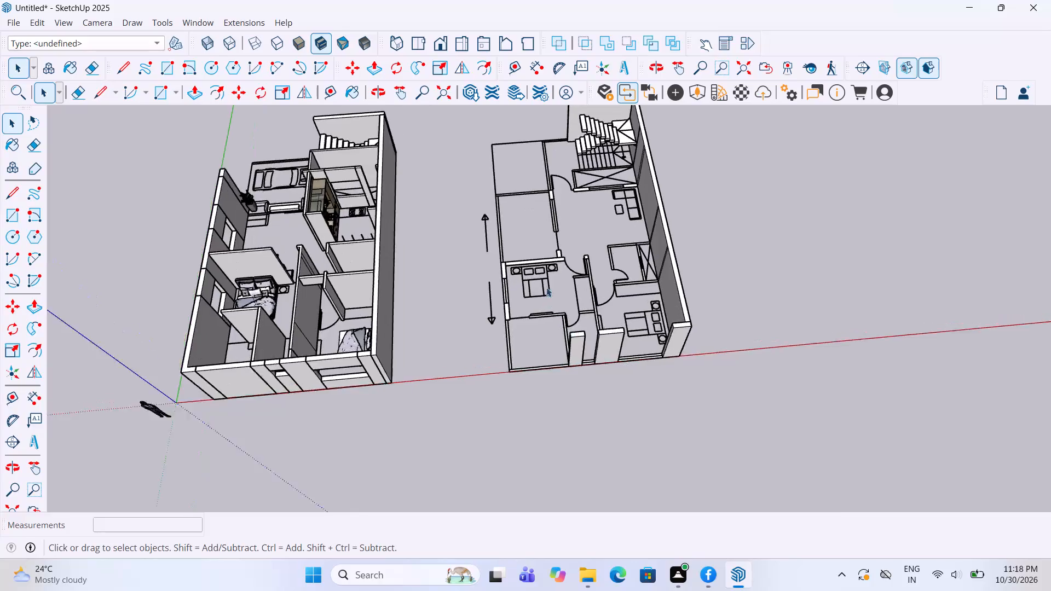
{"action": "scroll", "coordinate": [546, 287], "scroll_direction": "up", "scroll_amount": 7}
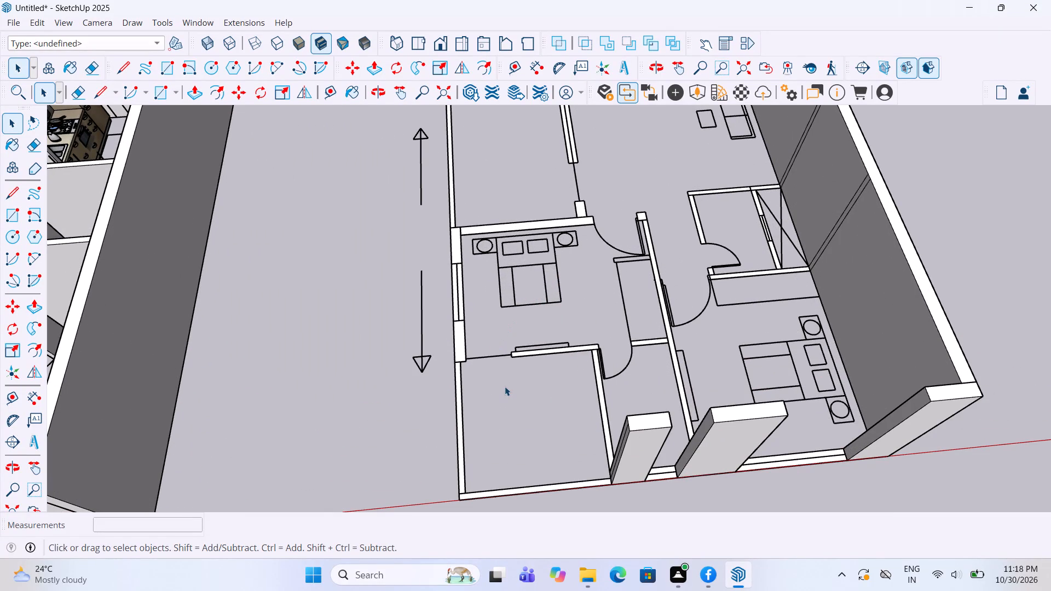
{"action": "scroll", "coordinate": [519, 348], "scroll_direction": "down", "scroll_amount": 4}
{"action": "scroll", "coordinate": [499, 422], "scroll_direction": "up", "scroll_amount": 3}
{"action": "scroll", "coordinate": [496, 467], "scroll_direction": "up", "scroll_amount": 3}
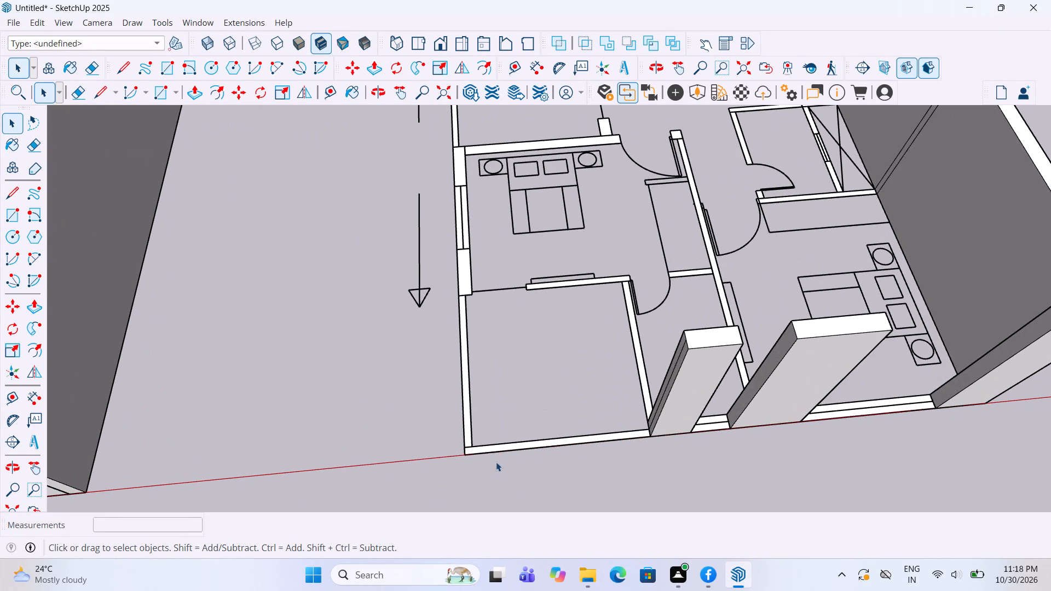
{"action": "left_click", "coordinate": [491, 443]}
{"action": "double_click", "coordinate": [495, 447]}
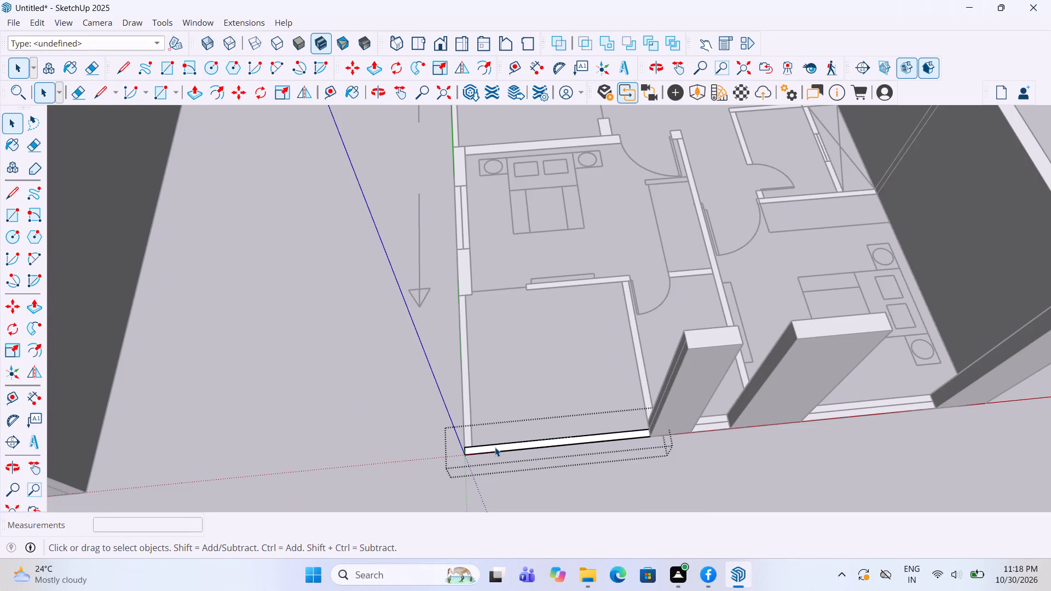
{"action": "key", "text": "space"}
{"action": "type", "text": "p"}
{"action": "triple_click", "coordinate": [495, 443]}
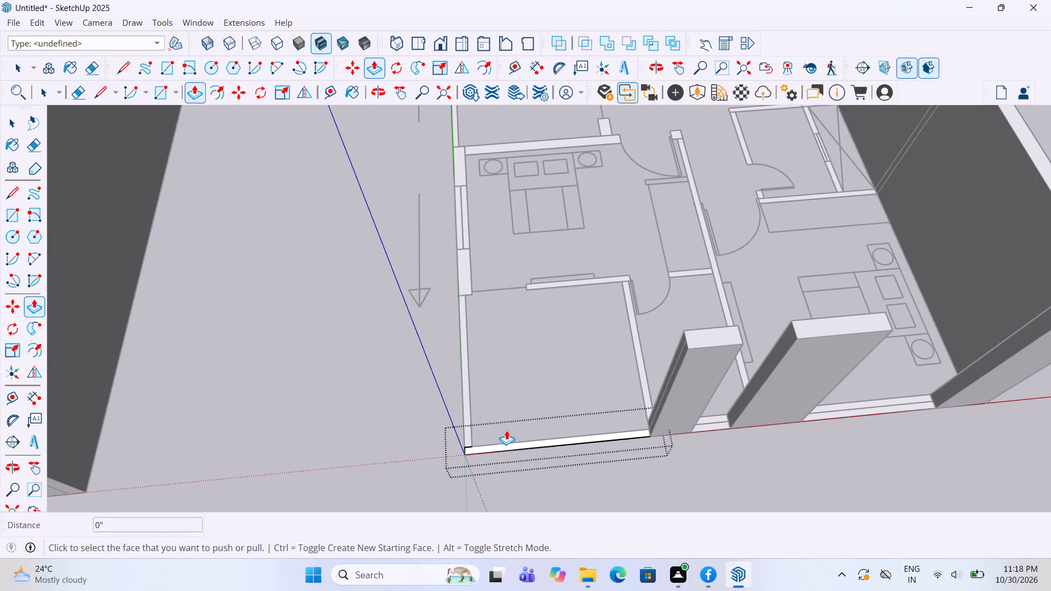
{"action": "left_click", "coordinate": [534, 441]}
{"action": "key", "text": "space"}
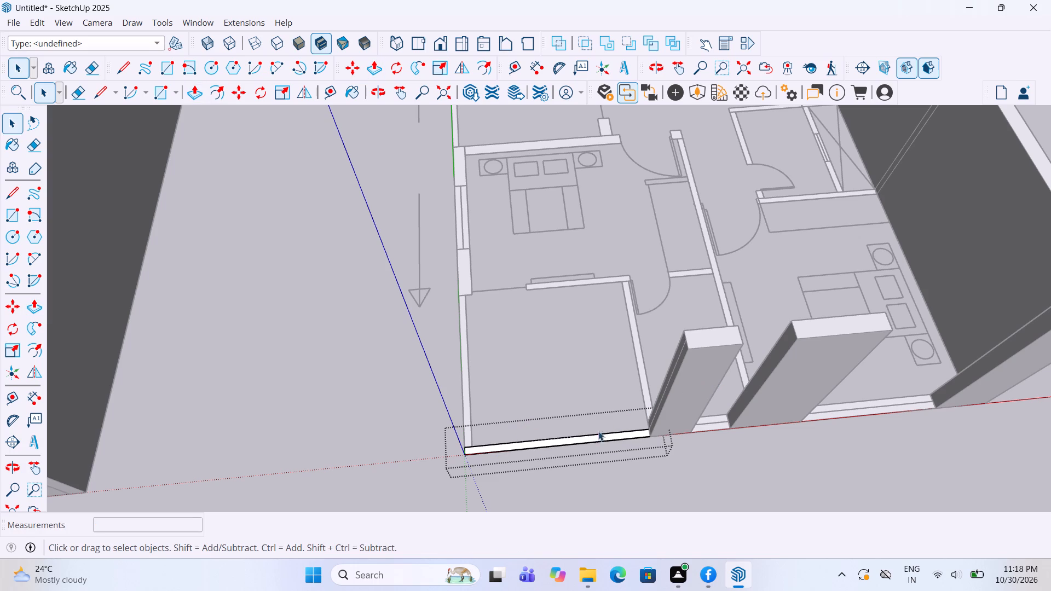
{"action": "key", "text": "p"}
{"action": "left_click", "coordinate": [580, 438]}
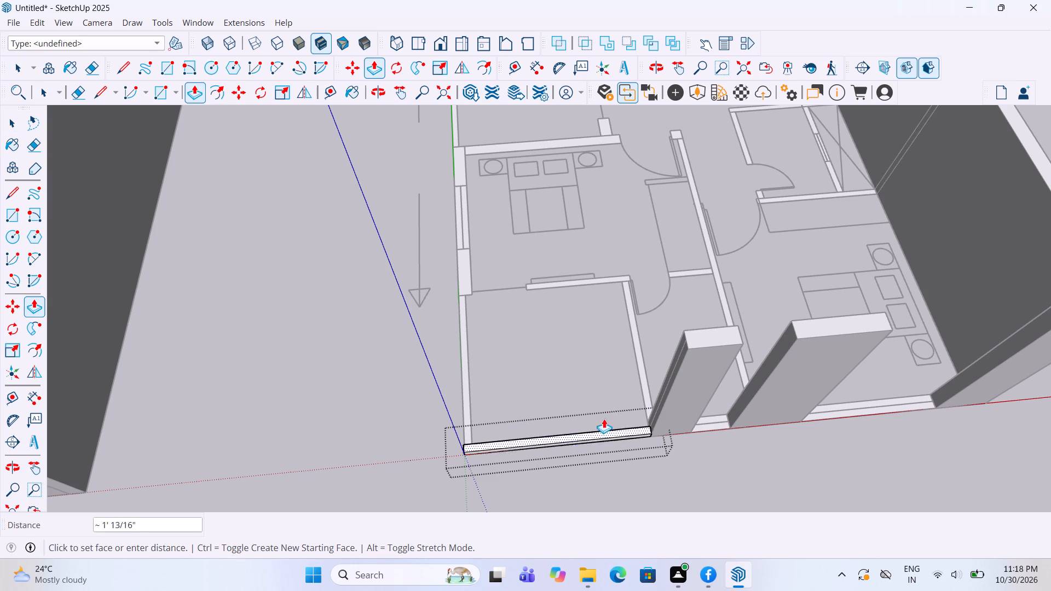
{"action": "left_click", "coordinate": [807, 331]}
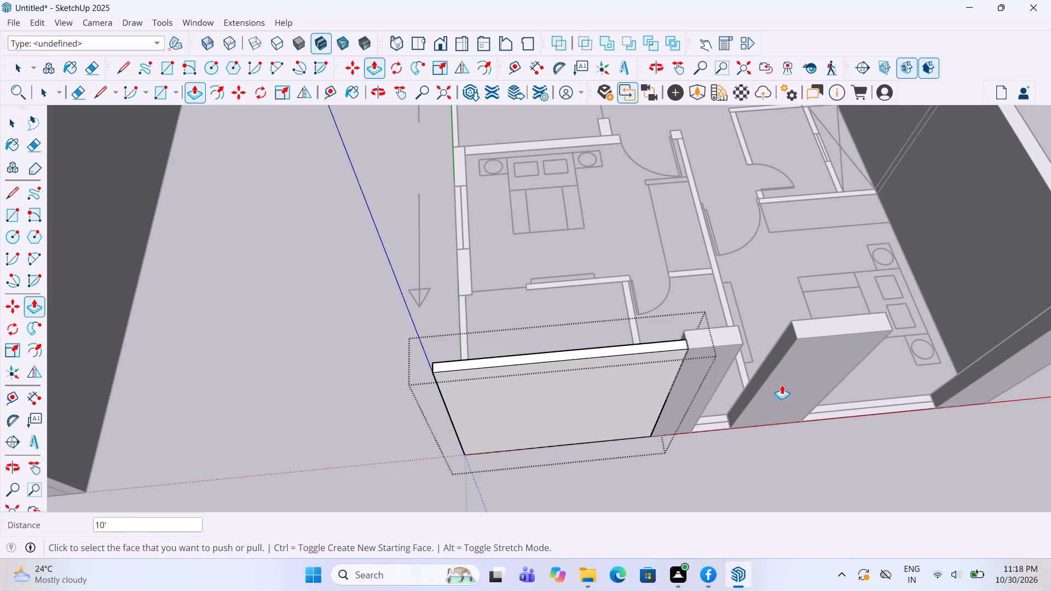
{"action": "key", "text": "space"}
{"action": "left_click", "coordinate": [743, 447]}
Extrude the corner room's outer side wall by 10' inside its group, up to the top of the adjoining rear wall.
{"action": "scroll", "coordinate": [742, 447], "scroll_direction": "down", "scroll_amount": 3}
{"action": "middle_click_drag", "start_coordinate": [400, 454], "coordinate": [703, 450]}
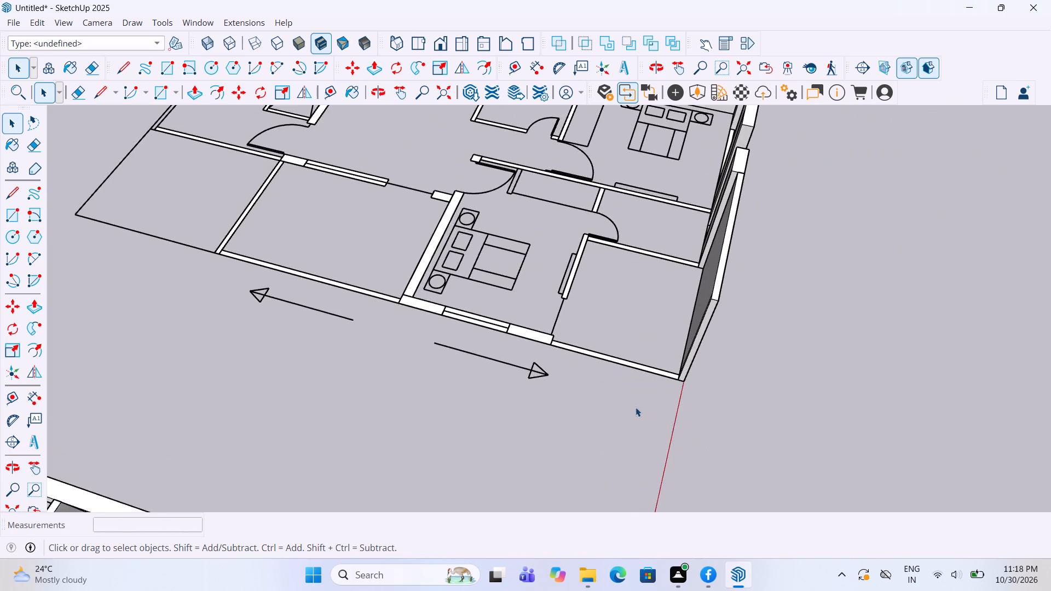
{"action": "scroll", "coordinate": [629, 397], "scroll_direction": "up", "scroll_amount": 3}
{"action": "double_click", "coordinate": [640, 357]}
{"action": "key", "text": "p"}
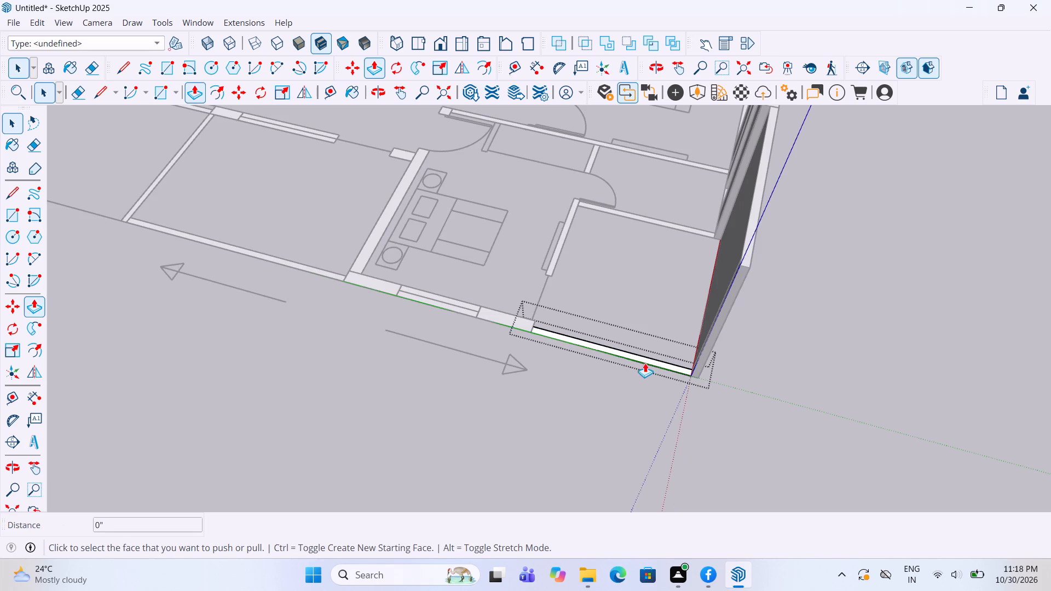
{"action": "left_click", "coordinate": [637, 357]}
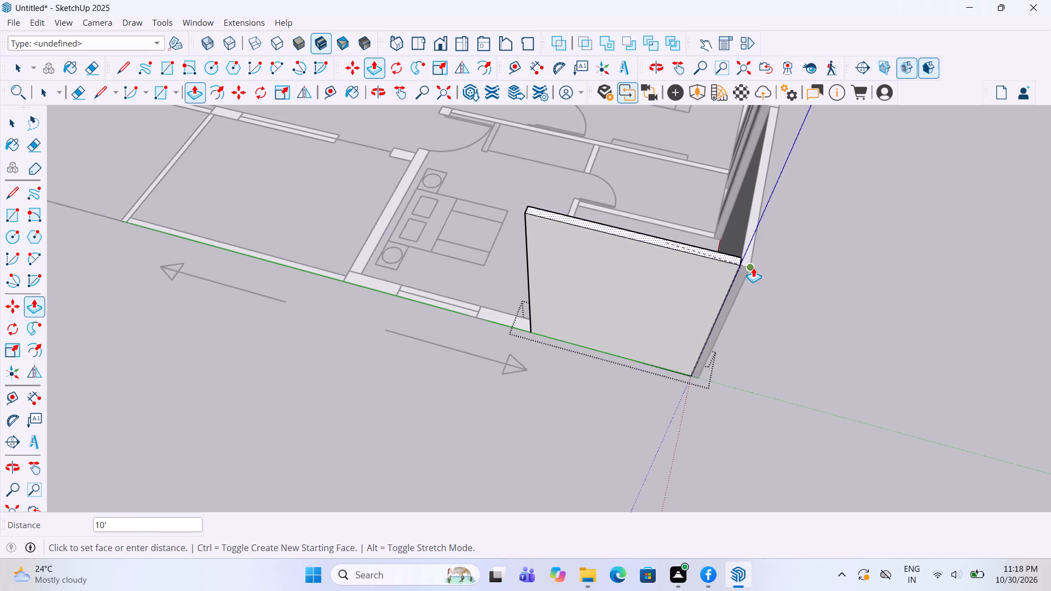
{"action": "left_click", "coordinate": [753, 267]}
{"action": "key", "text": "space"}
{"action": "left_click", "coordinate": [777, 326]}
Extrude the short side wall segment between the corner room and the bedroom window, repeating the 10' height.
{"action": "scroll", "coordinate": [749, 390], "scroll_direction": "down", "scroll_amount": 5}
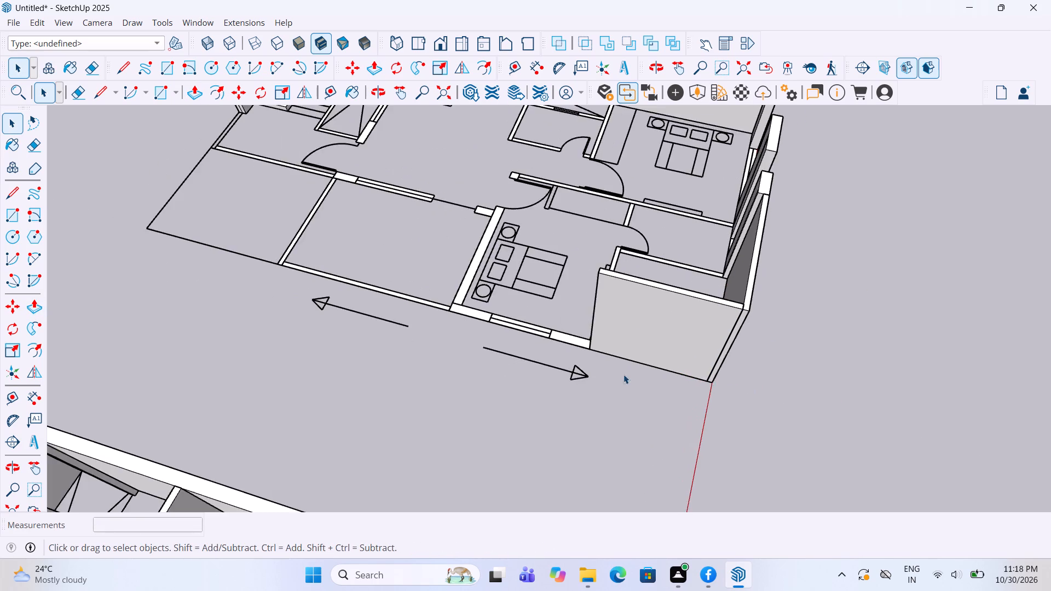
{"action": "middle_click_drag", "start_coordinate": [627, 376], "coordinate": [778, 367]}
{"action": "scroll", "coordinate": [607, 327], "scroll_direction": "up", "scroll_amount": 4}
{"action": "double_click", "coordinate": [590, 312]}
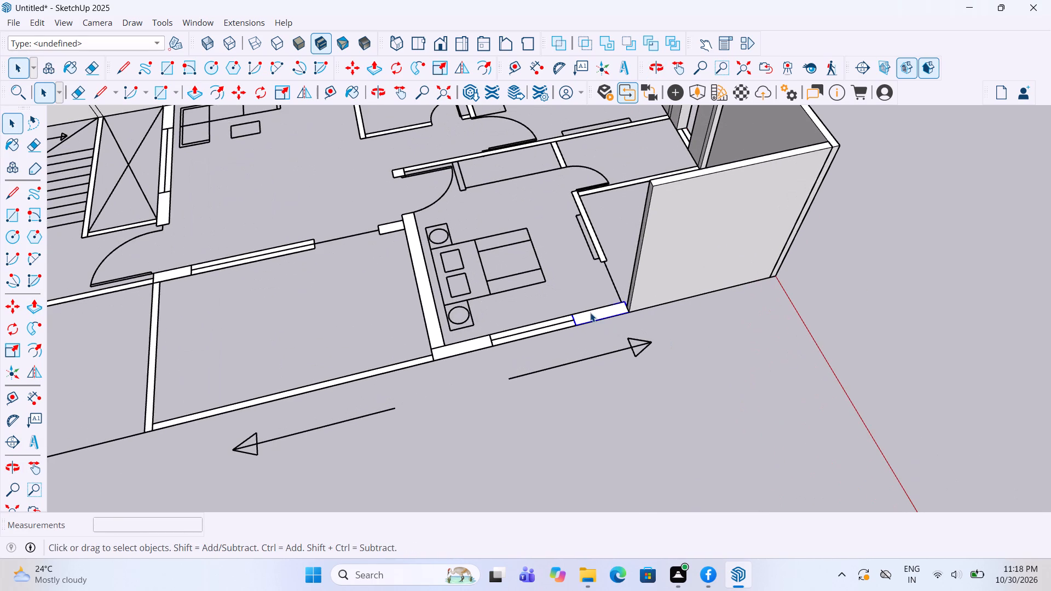
{"action": "key", "text": "p"}
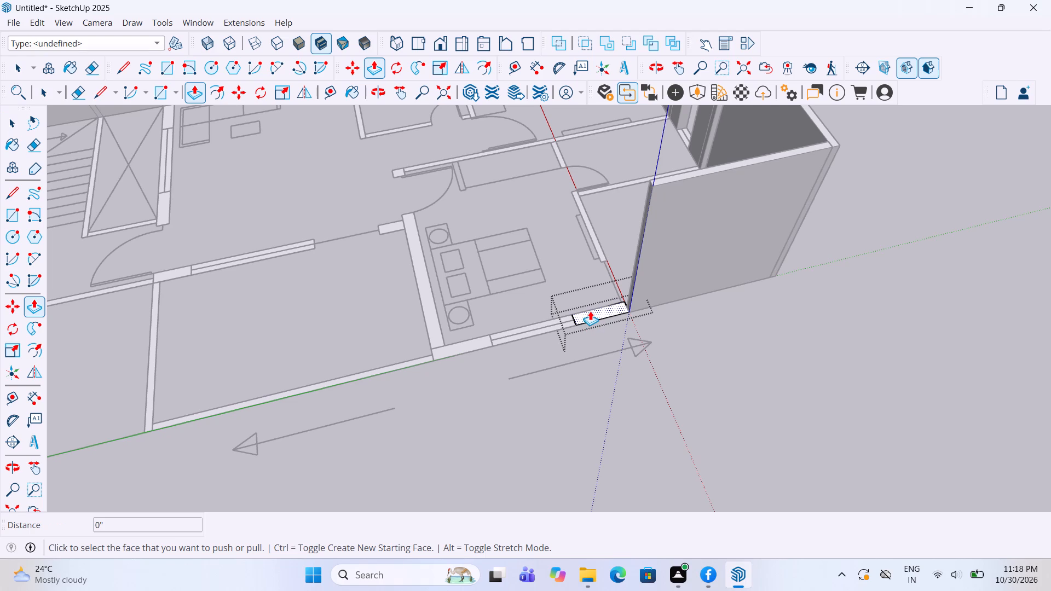
{"action": "double_click", "coordinate": [590, 311]}
{"action": "key", "text": "space"}
{"action": "left_click", "coordinate": [656, 407]}
Extrude the cross wall behind the bedroom's headboard inside its group, repeating the 10' height.
{"action": "scroll", "coordinate": [658, 407], "scroll_direction": "down", "scroll_amount": 3}
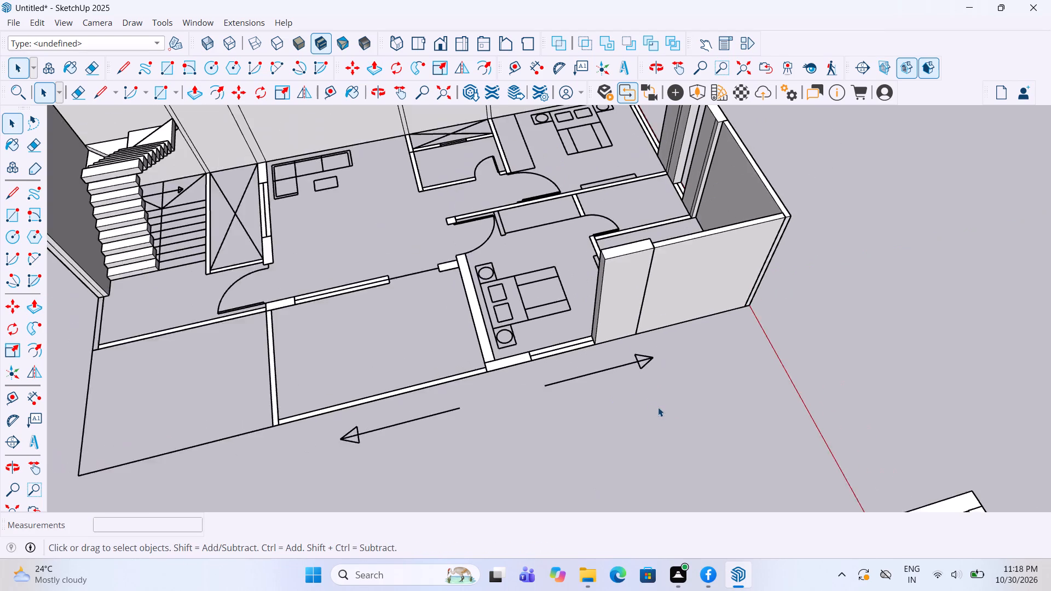
{"action": "scroll", "coordinate": [658, 407], "scroll_direction": "down", "scroll_amount": 2}
{"action": "scroll", "coordinate": [523, 394], "scroll_direction": "up", "scroll_amount": 4}
{"action": "left_click", "coordinate": [482, 329]}
{"action": "left_click", "coordinate": [482, 329]}
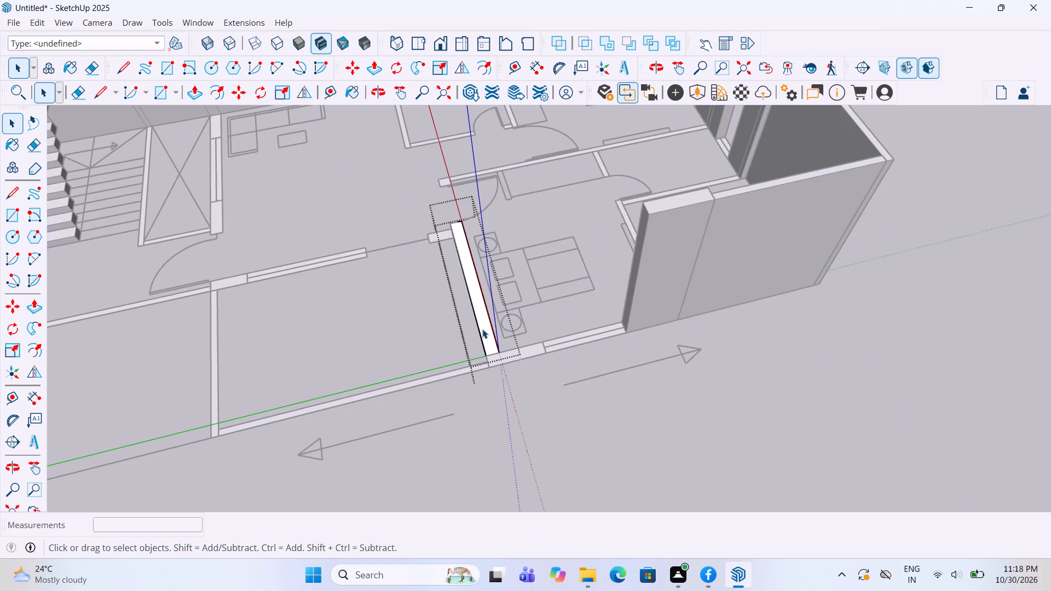
{"action": "key", "text": "p"}
{"action": "double_click", "coordinate": [486, 315]}
{"action": "key", "text": "space"}
{"action": "left_click", "coordinate": [530, 394]}
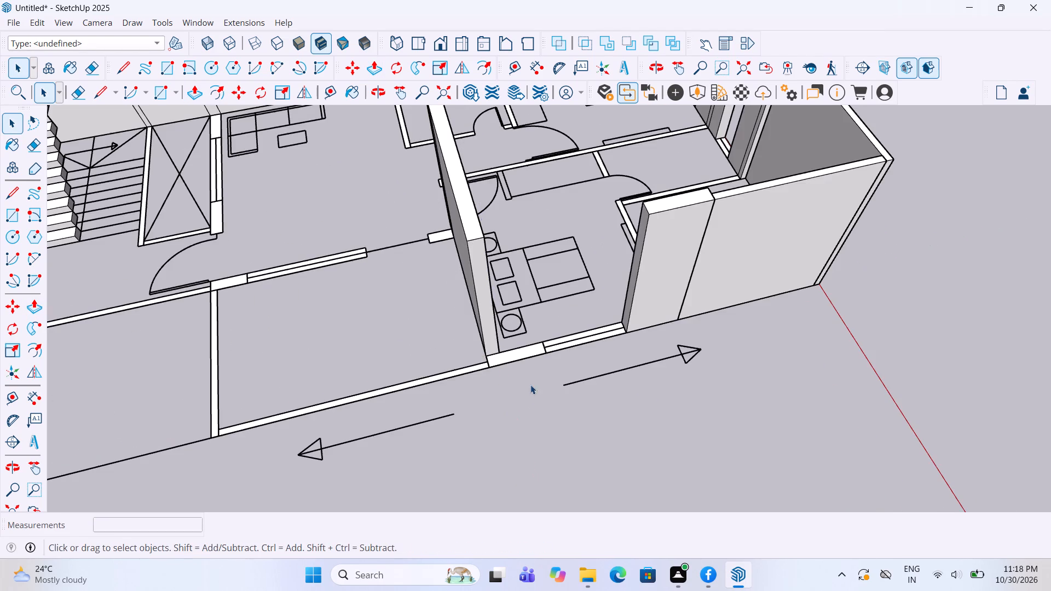
Extrude the short outer side wall segment between the headboard wall and the bedroom window, repeating the 10' height.
{"action": "double_click", "coordinate": [523, 349]}
{"action": "key", "text": "p"}
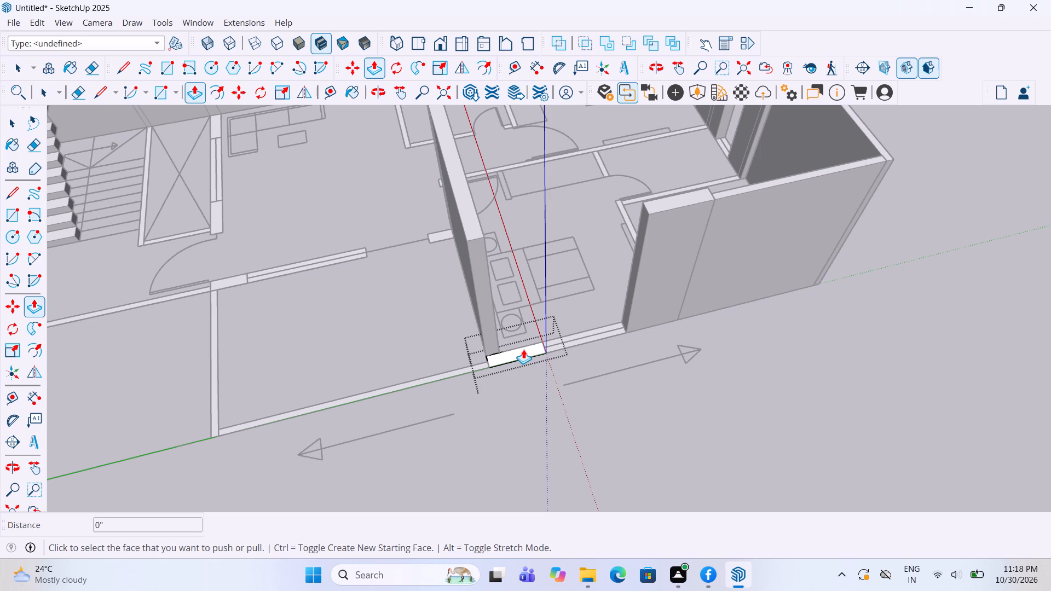
{"action": "double_click", "coordinate": [523, 349]}
{"action": "key", "text": "space"}
{"action": "left_click", "coordinate": [564, 392]}
Extrude the short wall stub at the inner end of the headboard wall, repeating the 10' height.
{"action": "scroll", "coordinate": [570, 390], "scroll_direction": "down", "scroll_amount": 5}
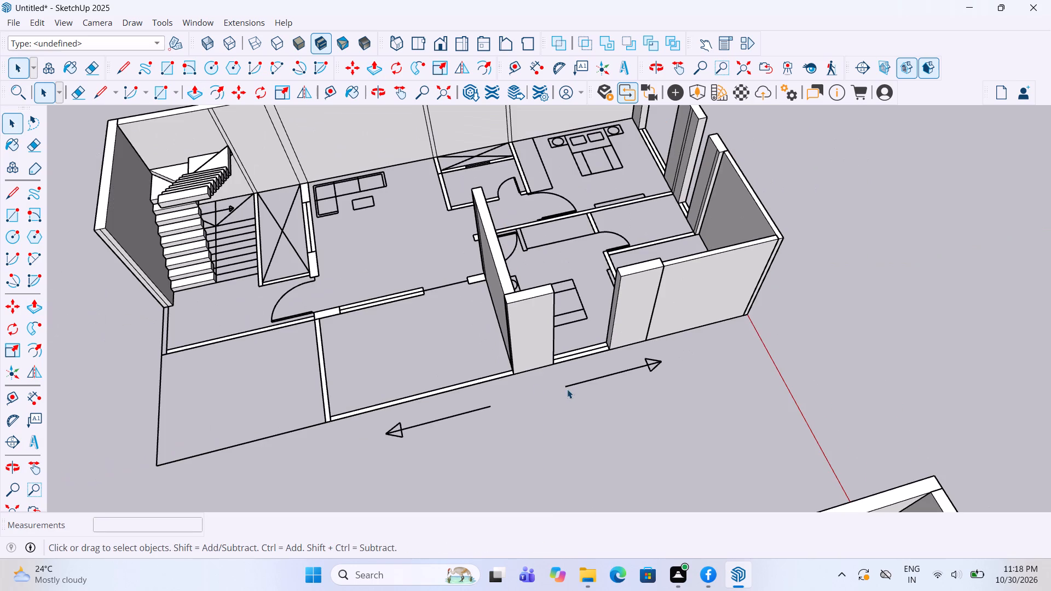
{"action": "scroll", "coordinate": [471, 284], "scroll_direction": "up", "scroll_amount": 4}
{"action": "double_click", "coordinate": [474, 279]}
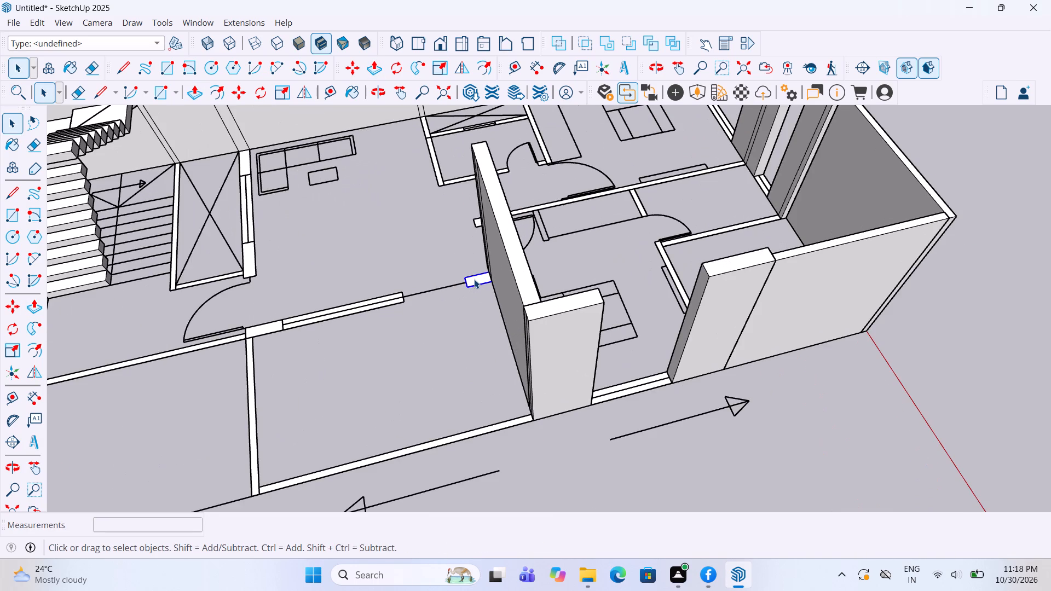
{"action": "key", "text": "p"}
{"action": "double_click", "coordinate": [479, 281]}
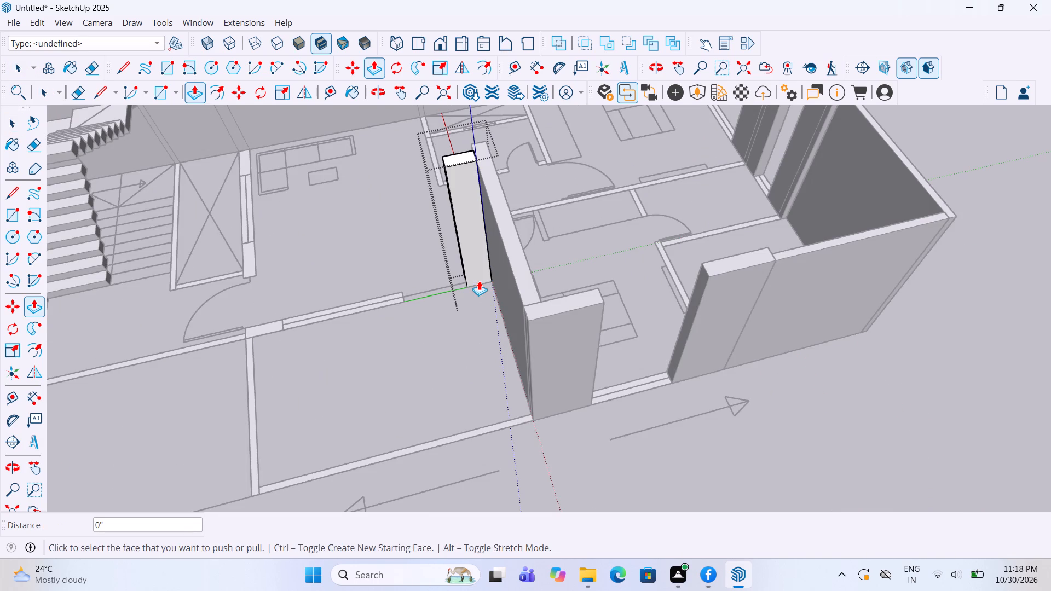
{"action": "key", "text": "space"}
{"action": "left_click", "coordinate": [517, 370]}
Group the loose face and edges of the outer side wall running from the headboard wall to the next cross wall.
{"action": "scroll", "coordinate": [515, 370], "scroll_direction": "down", "scroll_amount": 5}
{"action": "scroll", "coordinate": [386, 441], "scroll_direction": "up", "scroll_amount": 5}
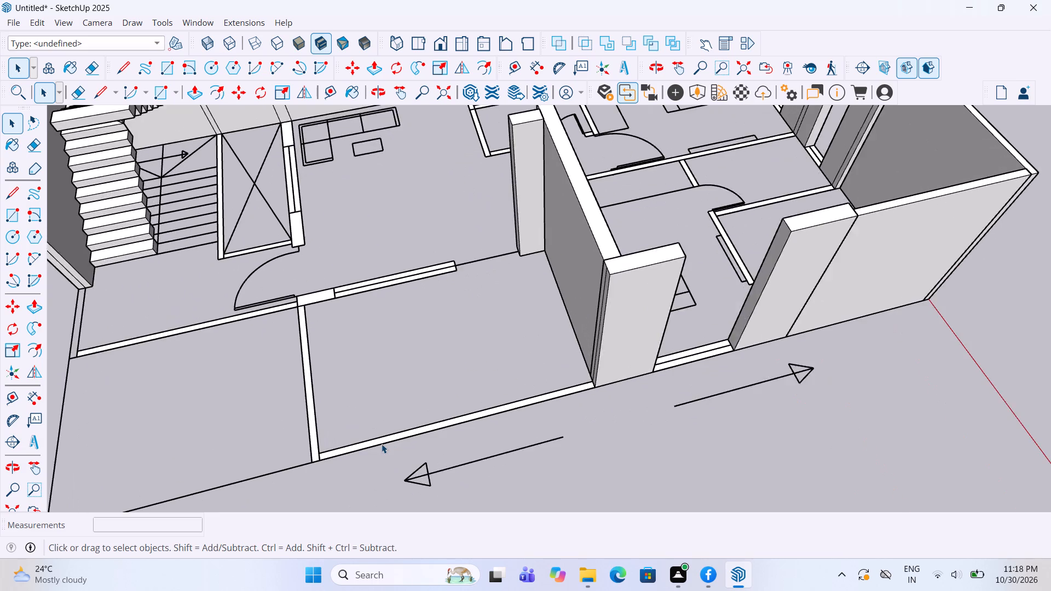
{"action": "double_click", "coordinate": [380, 441]}
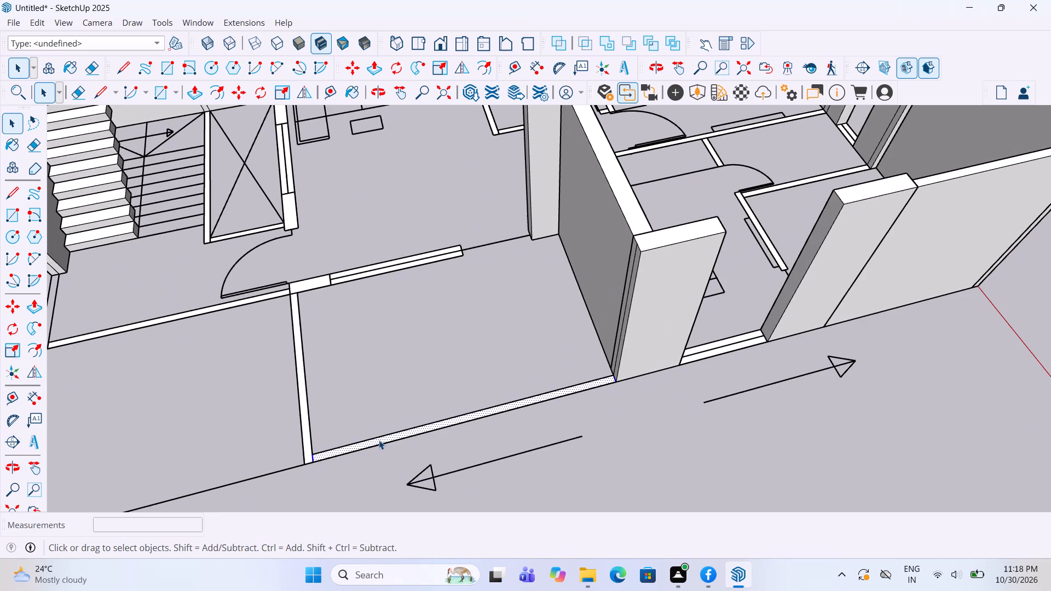
{"action": "left_click", "coordinate": [379, 440]}
{"action": "right_click", "coordinate": [379, 440]}
{"action": "left_click", "coordinate": [439, 289]}
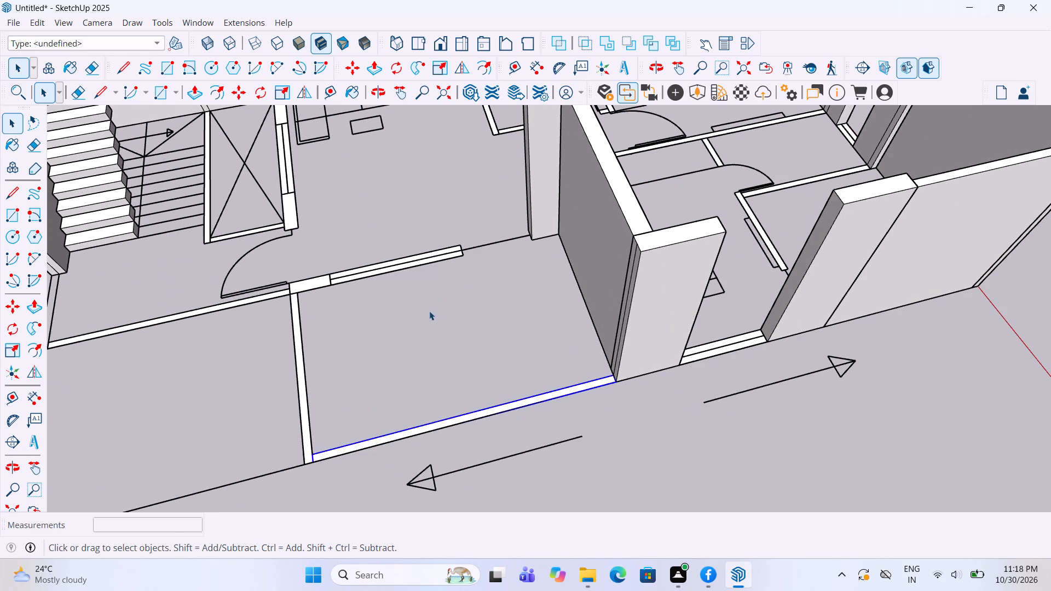
{"action": "left_click", "coordinate": [305, 405]}
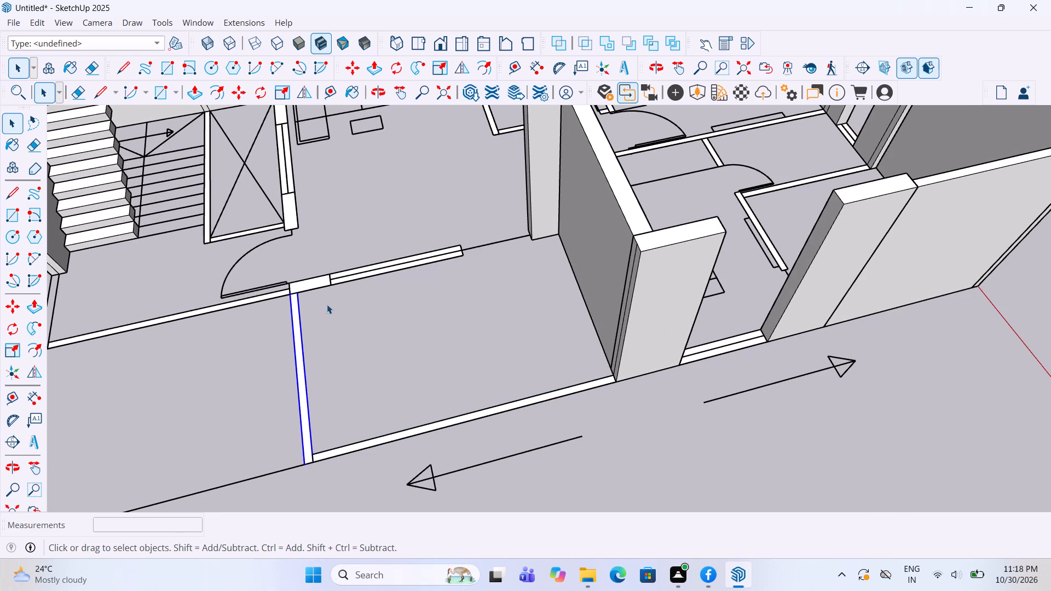
{"action": "left_click", "coordinate": [307, 284]}
{"action": "left_click", "coordinate": [367, 268]}
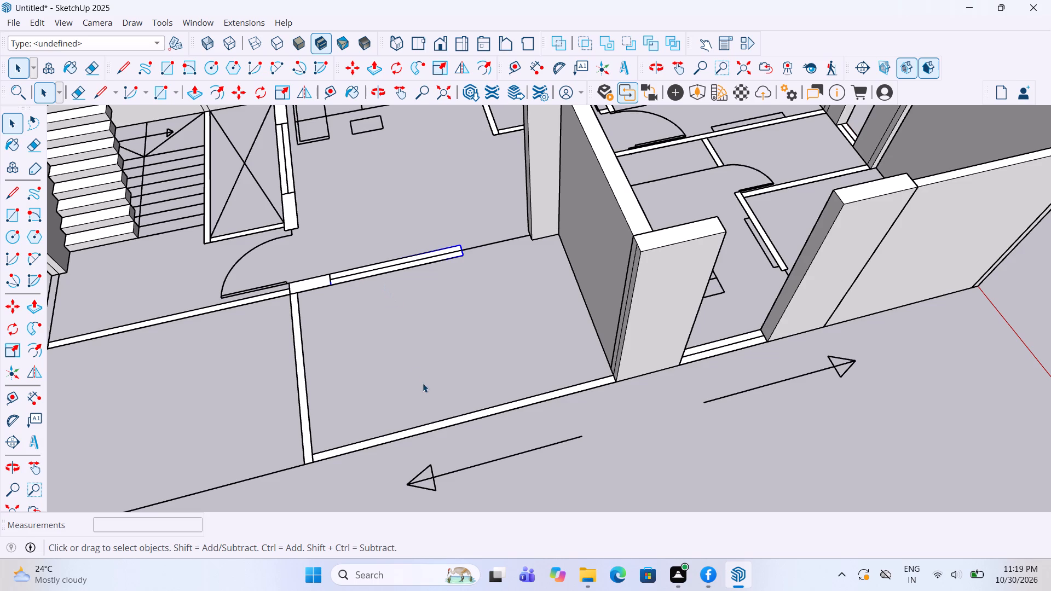
Extrude the newly grouped outer side wall up to the top of the raised wall segment beside the bedroom window.
{"action": "double_click", "coordinate": [438, 428]}
{"action": "key", "text": "p"}
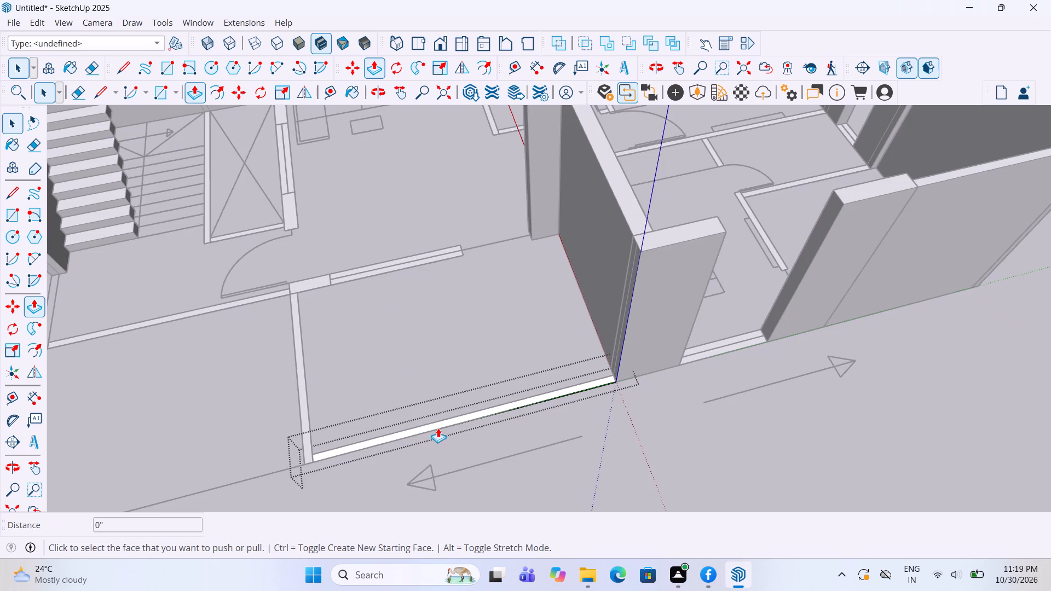
{"action": "triple_click", "coordinate": [437, 420]}
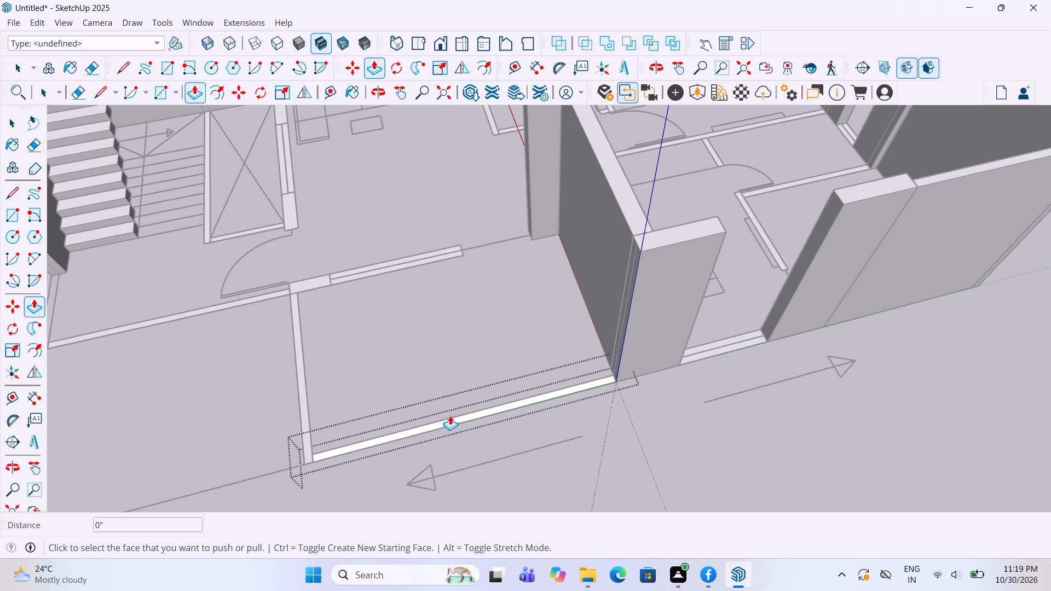
{"action": "left_click", "coordinate": [455, 417]}
{"action": "left_click", "coordinate": [455, 417]}
{"action": "left_click", "coordinate": [457, 417]}
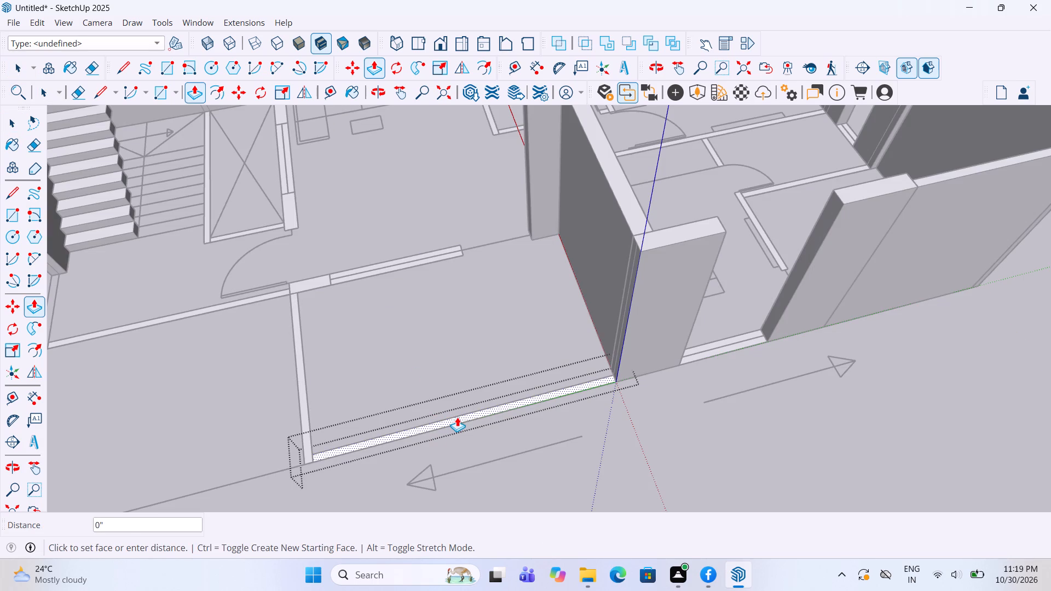
{"action": "left_click", "coordinate": [670, 246]}
{"action": "key", "text": "space"}
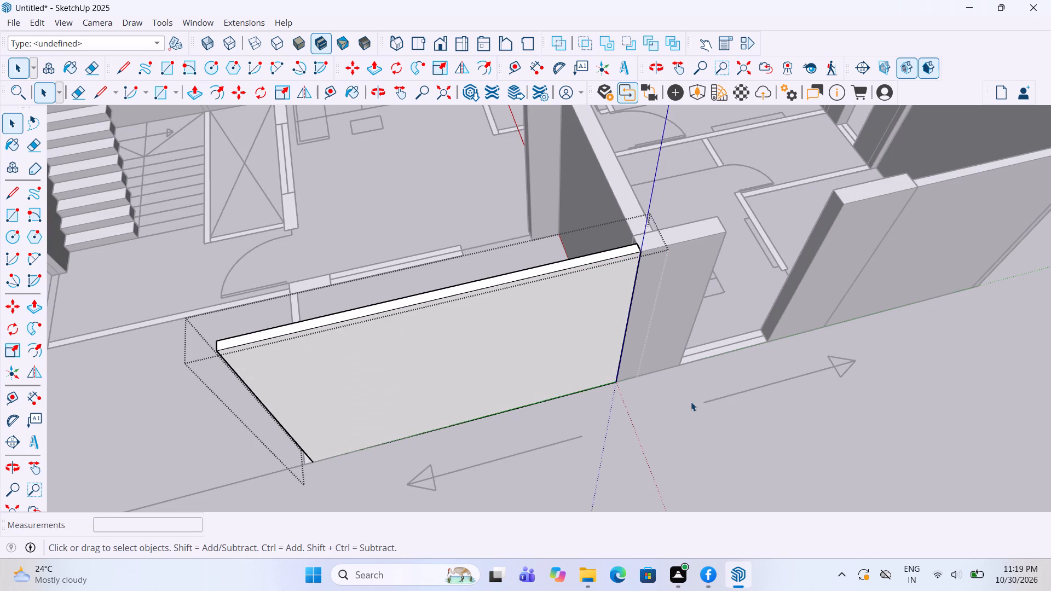
{"action": "left_click", "coordinate": [691, 402]}
Extrude the cross wall running from the free end of the newly raised outer side wall to the main door opening, repeating the 10' height.
{"action": "scroll", "coordinate": [690, 401], "scroll_direction": "down", "scroll_amount": 5}
{"action": "middle_click_drag", "start_coordinate": [360, 462], "coordinate": [565, 415]}
{"action": "middle_click", "coordinate": [565, 415]}
{"action": "scroll", "coordinate": [565, 415], "scroll_direction": "up", "scroll_amount": 3}
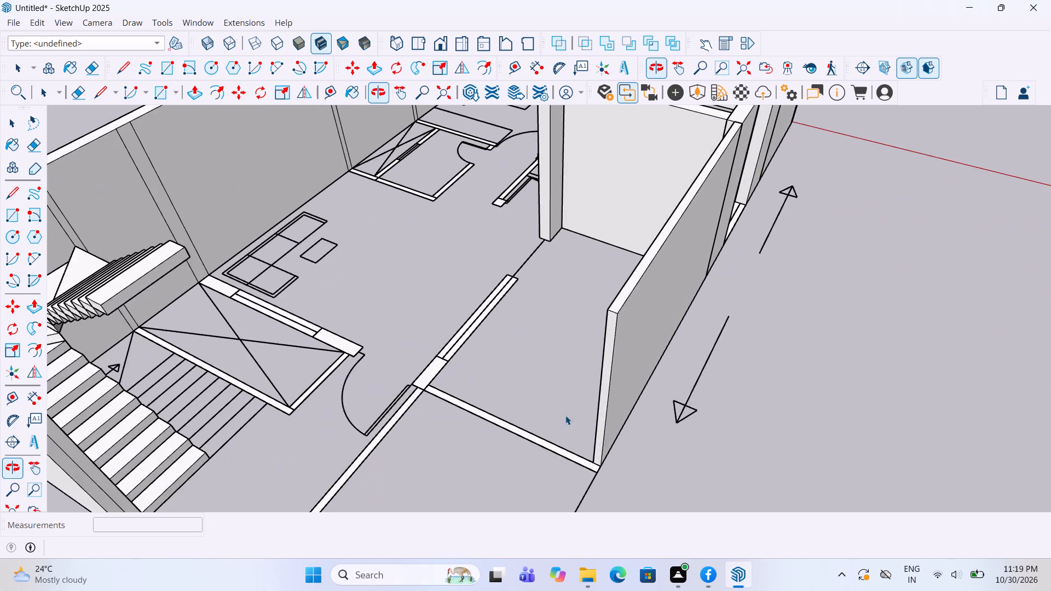
{"action": "scroll", "coordinate": [555, 431], "scroll_direction": "up", "scroll_amount": 3}
{"action": "left_click", "coordinate": [548, 448]}
{"action": "double_click", "coordinate": [548, 454]}
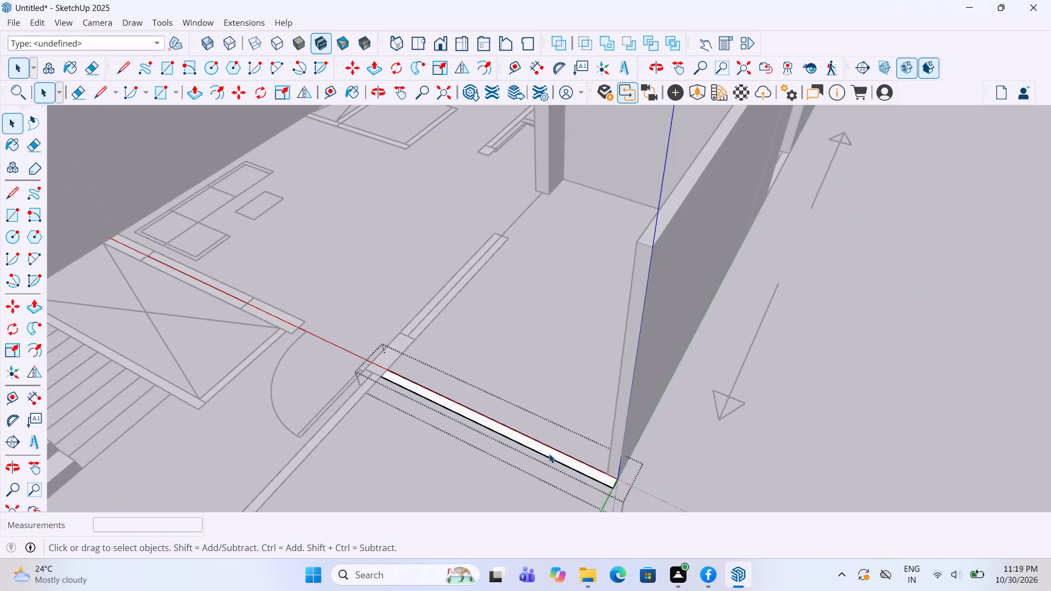
{"action": "key", "text": "p"}
{"action": "double_click", "coordinate": [553, 455]}
{"action": "key", "text": "space"}
{"action": "left_click", "coordinate": [688, 391]}
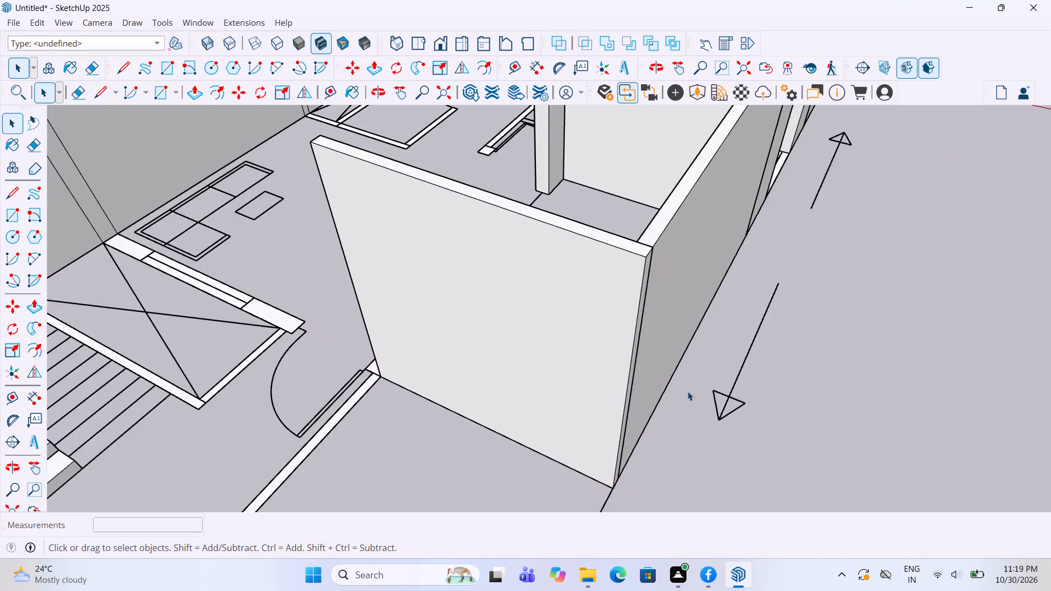
Extrude the long partition wall dividing the rear bedroom with the bed from the neighbouring middle room, repeating the 10' height.
{"action": "scroll", "coordinate": [688, 389], "scroll_direction": "down", "scroll_amount": 11}
{"action": "scroll", "coordinate": [388, 381], "scroll_direction": "down", "scroll_amount": 5}
{"action": "scroll", "coordinate": [668, 194], "scroll_direction": "up", "scroll_amount": 4}
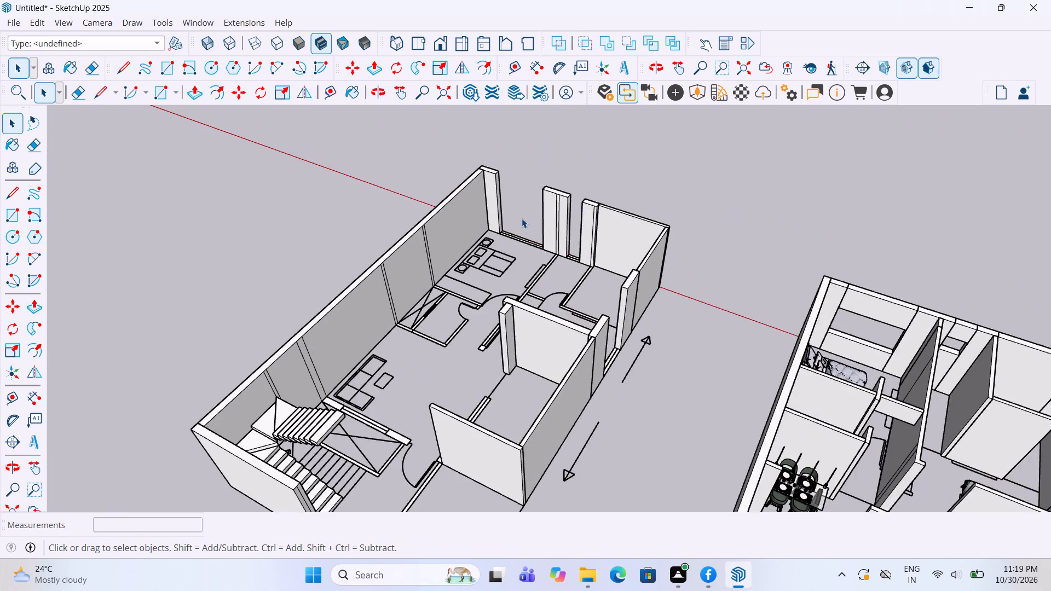
{"action": "scroll", "coordinate": [522, 218], "scroll_direction": "up", "scroll_amount": 5}
{"action": "scroll", "coordinate": [542, 270], "scroll_direction": "up", "scroll_amount": 9}
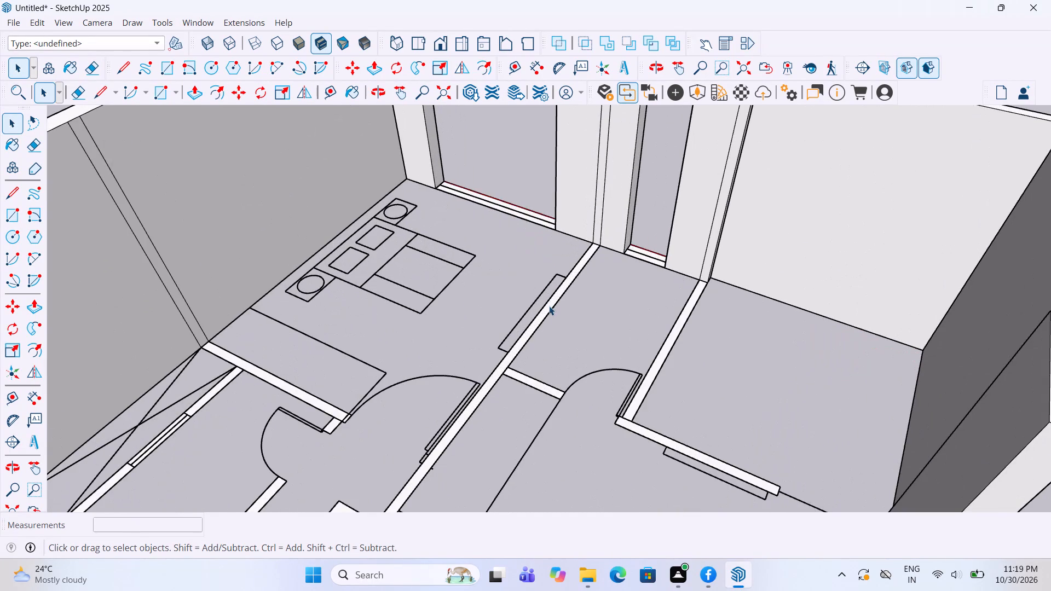
{"action": "double_click", "coordinate": [549, 306]}
{"action": "key", "text": "p"}
{"action": "double_click", "coordinate": [544, 317]}
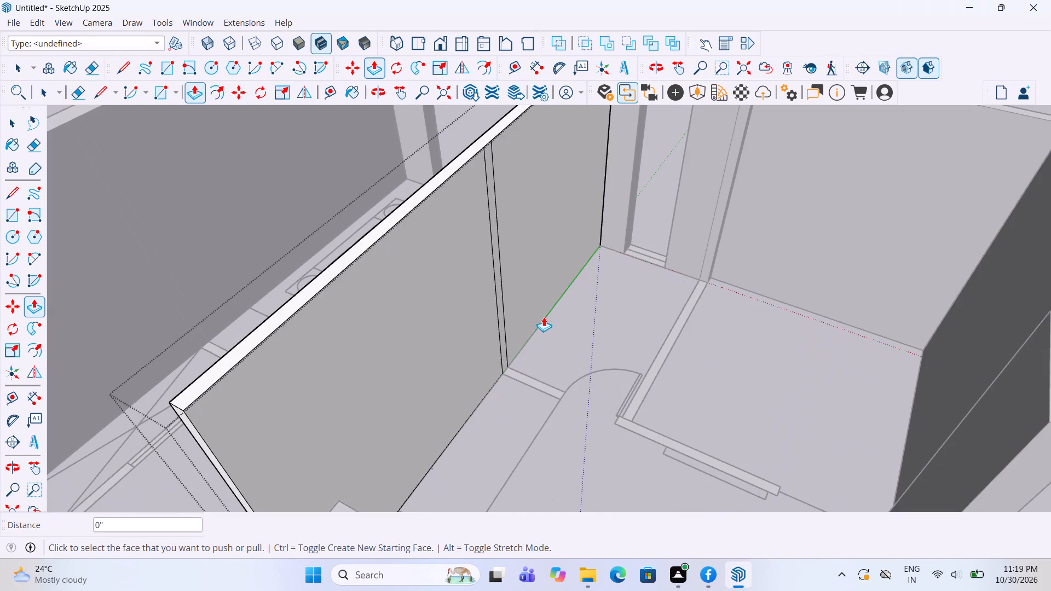
{"action": "key", "text": "space"}
{"action": "left_click", "coordinate": [562, 337]}
Extrude the short cross partition branching off the long bedroom partition beside the door swing, repeating the 10' height.
{"action": "double_click", "coordinate": [535, 380]}
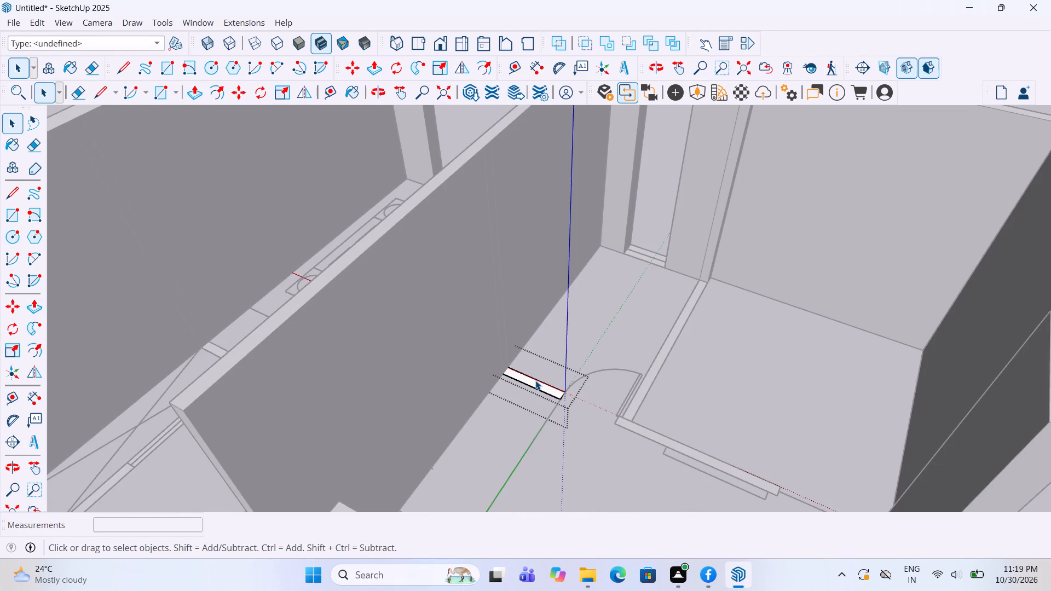
{"action": "key", "text": "p"}
{"action": "double_click", "coordinate": [536, 381]}
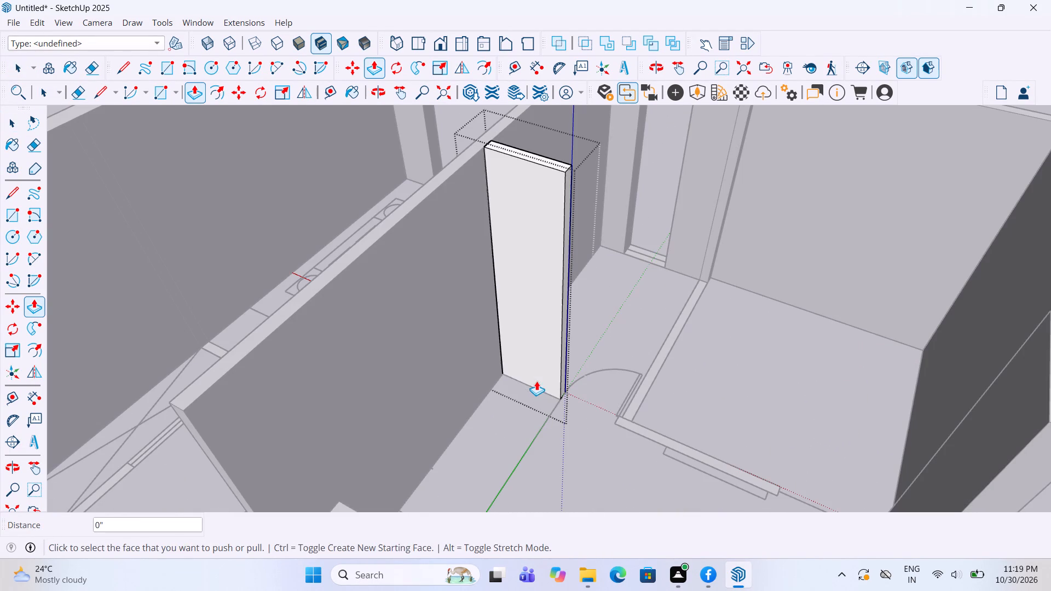
{"action": "key", "text": "space"}
{"action": "left_click", "coordinate": [609, 323]}
Extrude the partition wall between the middle room and the rear corner room, repeating the 10' height.
{"action": "scroll", "coordinate": [389, 421], "scroll_direction": "down", "scroll_amount": 3}
{"action": "scroll", "coordinate": [506, 408], "scroll_direction": "up", "scroll_amount": 2}
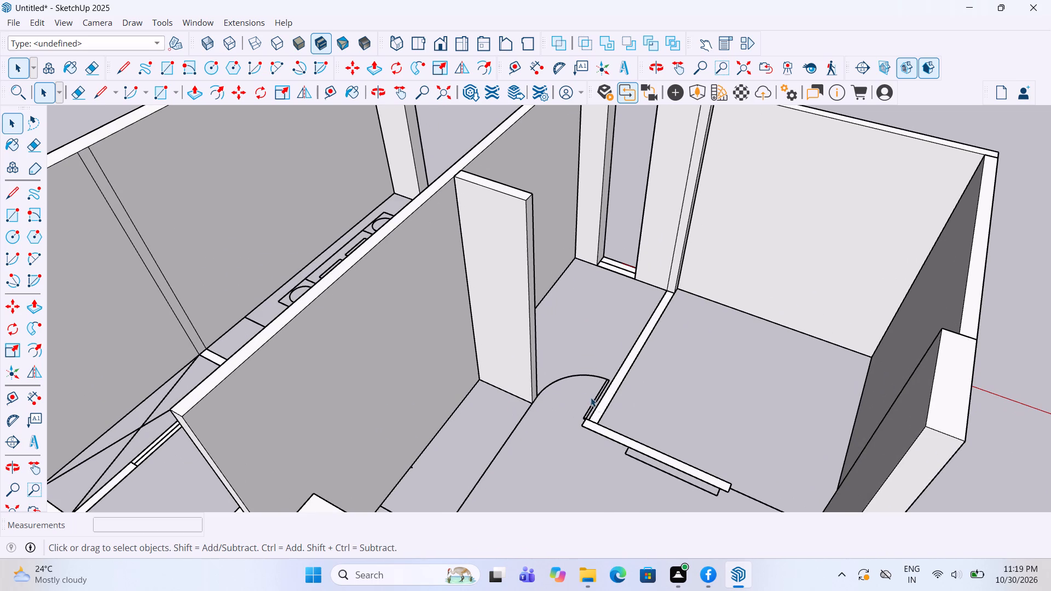
{"action": "left_click", "coordinate": [599, 405]}
{"action": "double_click", "coordinate": [602, 409]}
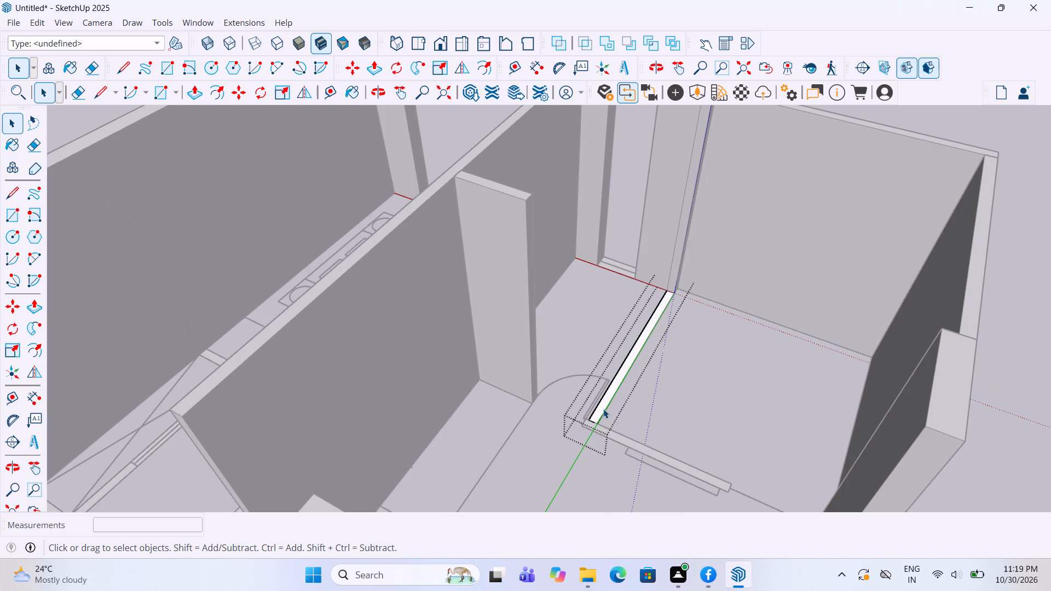
{"action": "key", "text": "p"}
{"action": "double_click", "coordinate": [605, 405]}
{"action": "key", "text": "space"}
{"action": "left_click", "coordinate": [532, 440]}
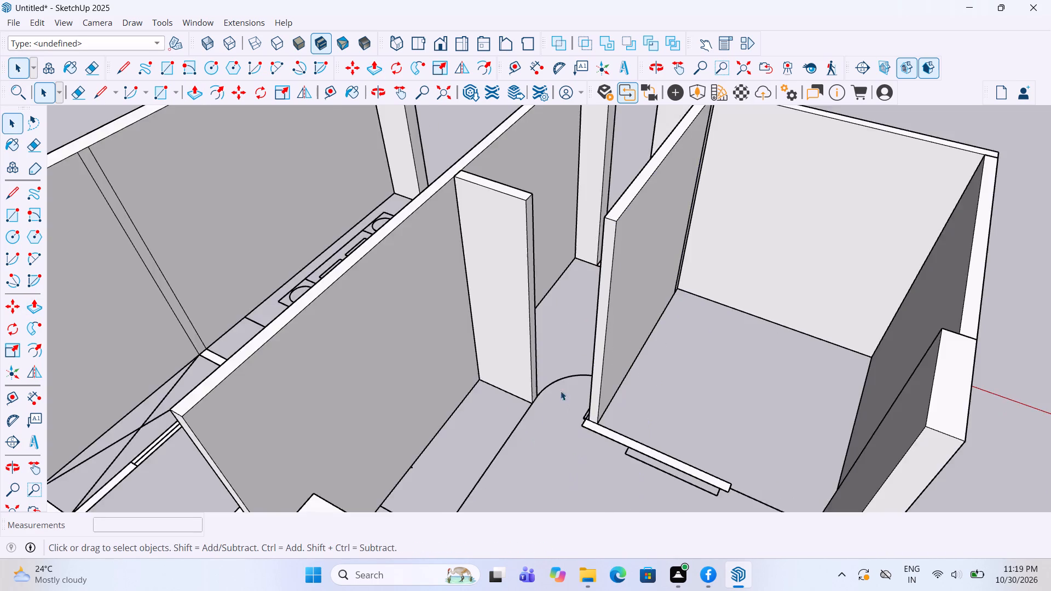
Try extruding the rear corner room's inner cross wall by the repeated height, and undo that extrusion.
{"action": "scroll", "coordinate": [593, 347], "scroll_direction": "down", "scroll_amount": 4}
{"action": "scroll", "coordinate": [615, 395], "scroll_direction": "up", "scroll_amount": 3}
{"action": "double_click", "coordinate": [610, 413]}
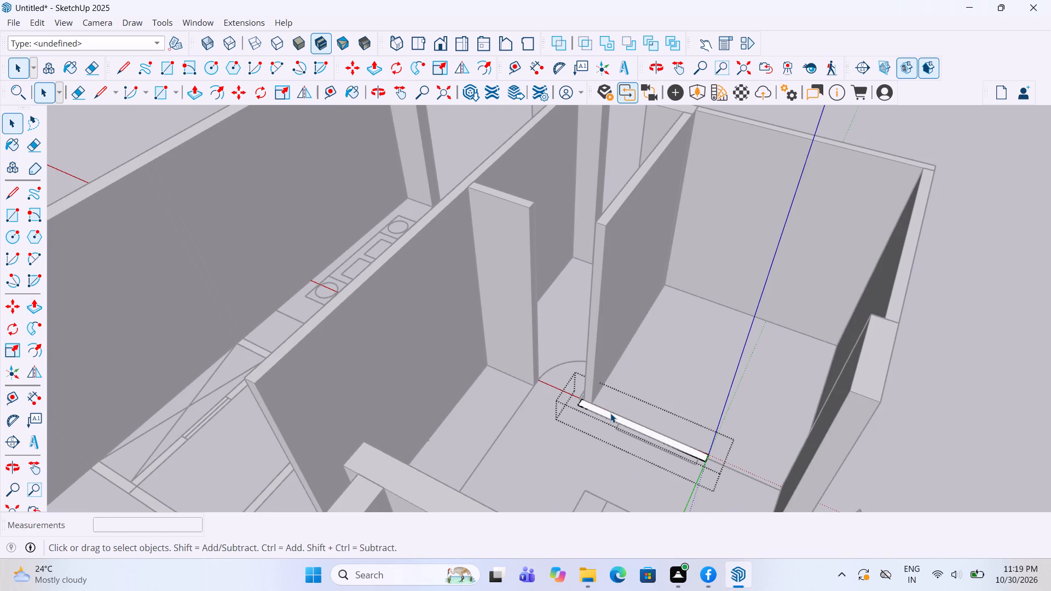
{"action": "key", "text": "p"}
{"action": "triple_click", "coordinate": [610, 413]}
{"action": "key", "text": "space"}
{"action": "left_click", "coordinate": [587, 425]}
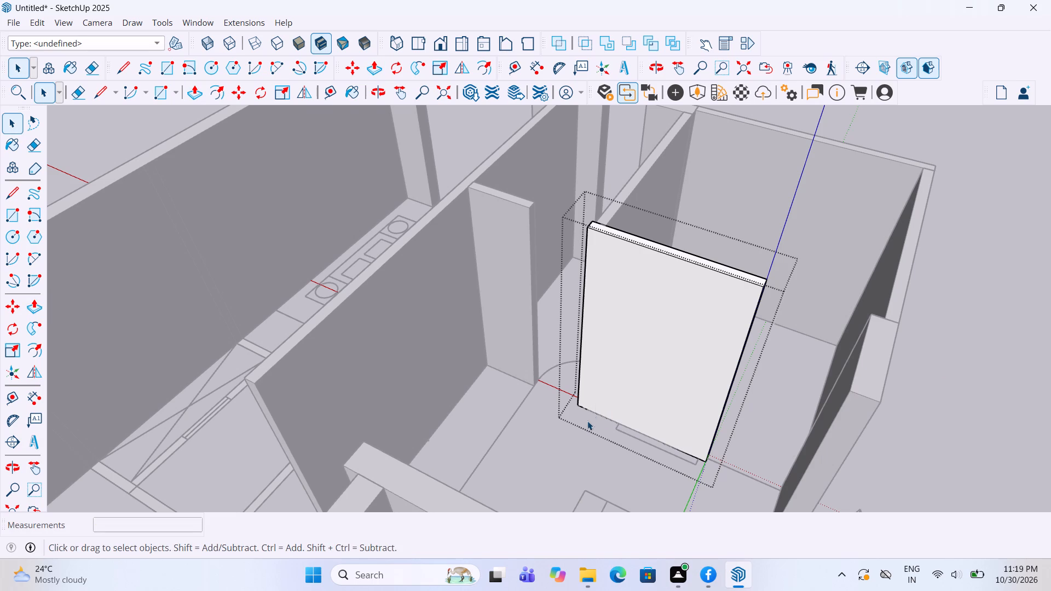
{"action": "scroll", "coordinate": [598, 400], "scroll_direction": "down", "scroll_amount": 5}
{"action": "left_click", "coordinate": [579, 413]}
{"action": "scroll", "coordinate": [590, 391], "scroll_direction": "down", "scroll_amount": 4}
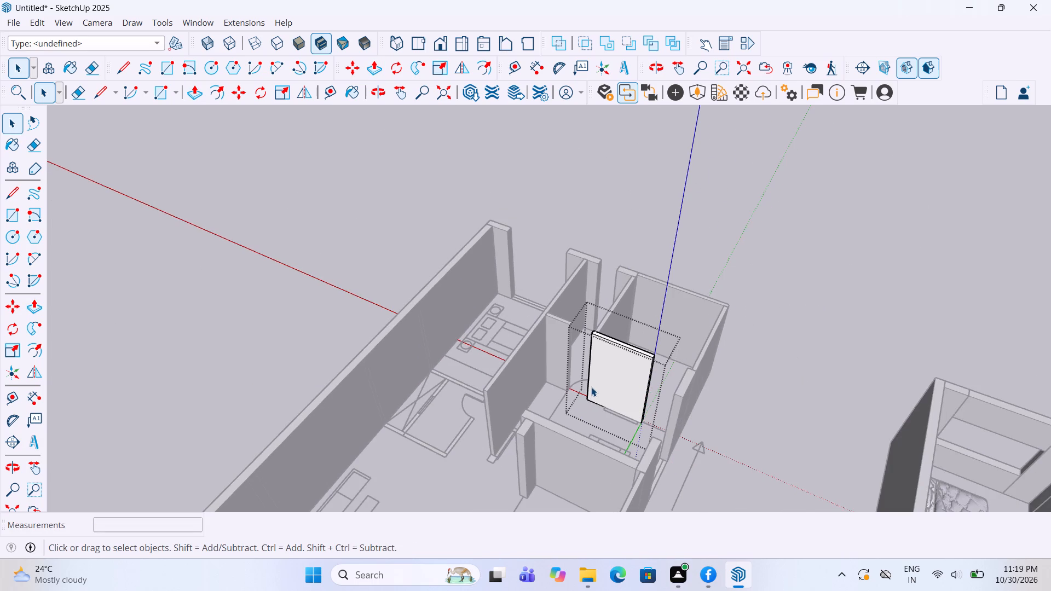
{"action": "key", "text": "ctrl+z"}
Extrude the rear corner room's inner cross wall up to the top of the long bedroom partition.
{"action": "scroll", "coordinate": [602, 401], "scroll_direction": "up", "scroll_amount": 6}
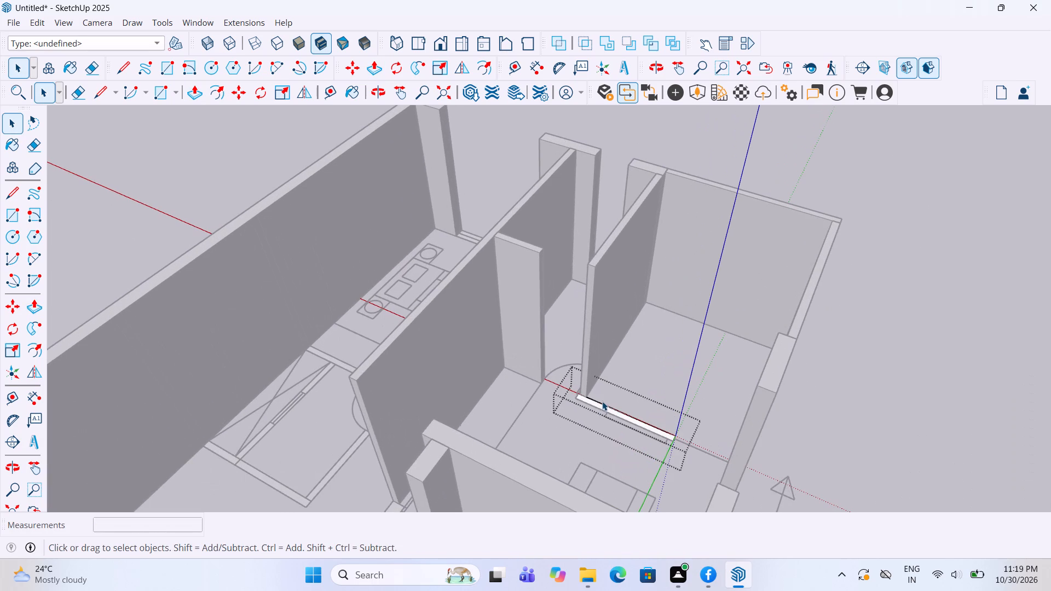
{"action": "key", "text": "p"}
{"action": "left_click", "coordinate": [613, 410]}
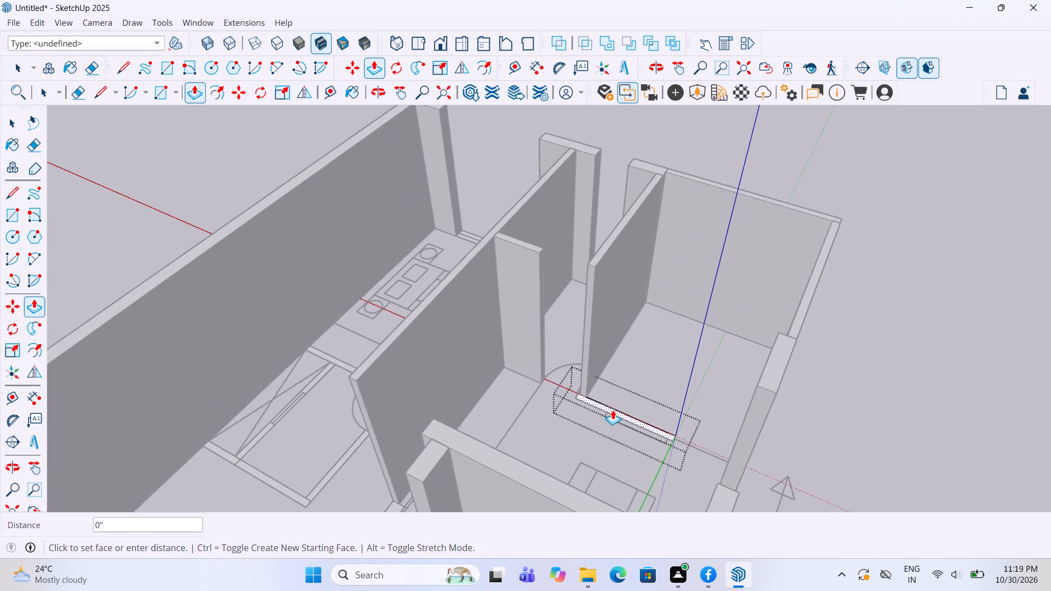
{"action": "left_click", "coordinate": [422, 309]}
{"action": "key", "text": "space"}
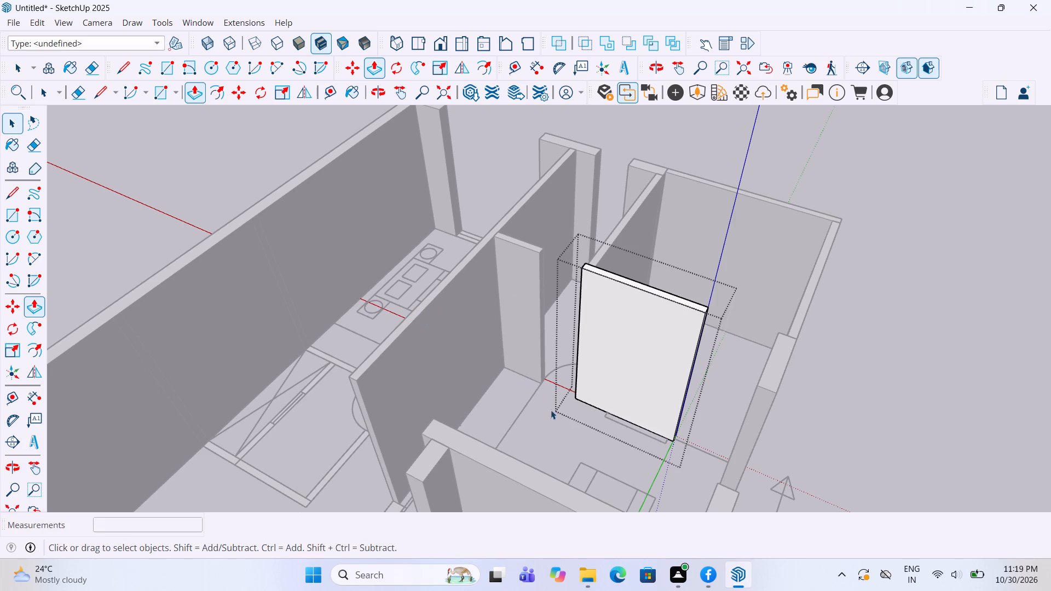
{"action": "left_click", "coordinate": [556, 415]}
Extrude the cross wall behind the rear bedroom's wardrobe, repeating the 10' height.
{"action": "scroll", "coordinate": [564, 409], "scroll_direction": "down", "scroll_amount": 4}
{"action": "middle_click_drag", "start_coordinate": [450, 374], "coordinate": [557, 378]}
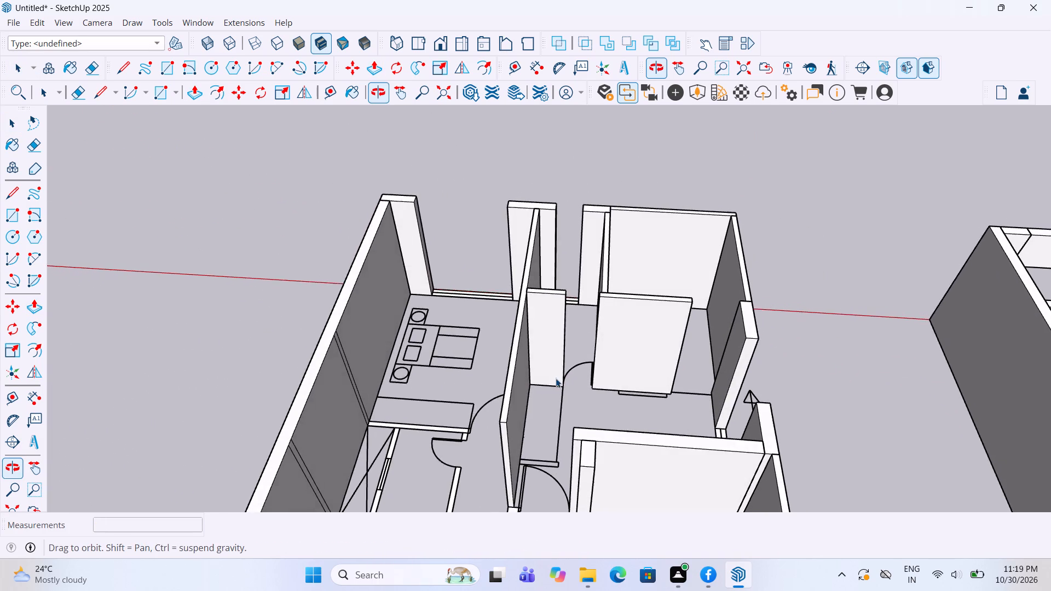
{"action": "scroll", "coordinate": [428, 410], "scroll_direction": "up", "scroll_amount": 3}
{"action": "double_click", "coordinate": [421, 428]}
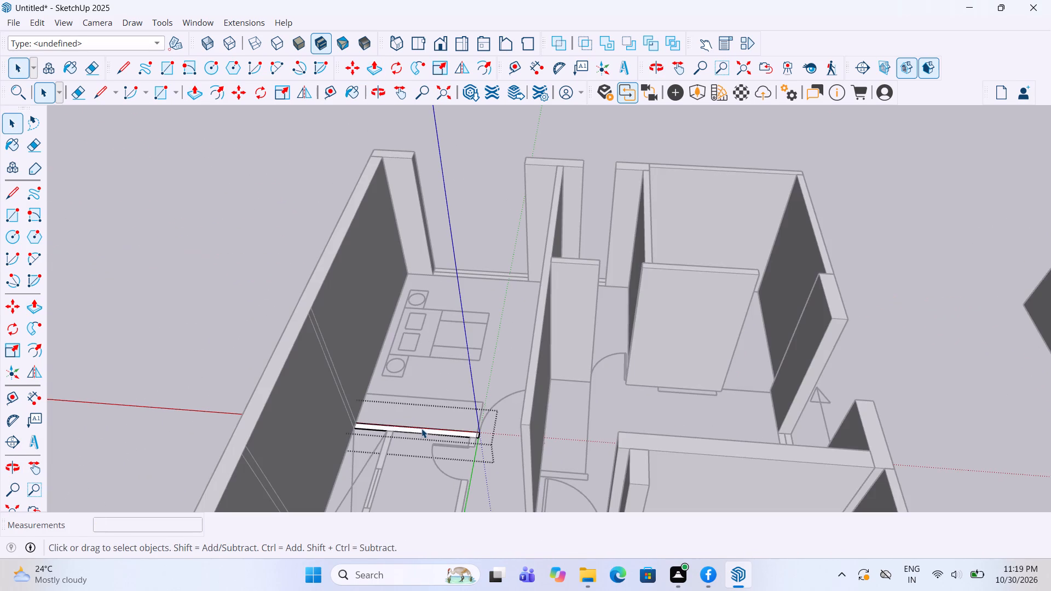
{"action": "key", "text": "p"}
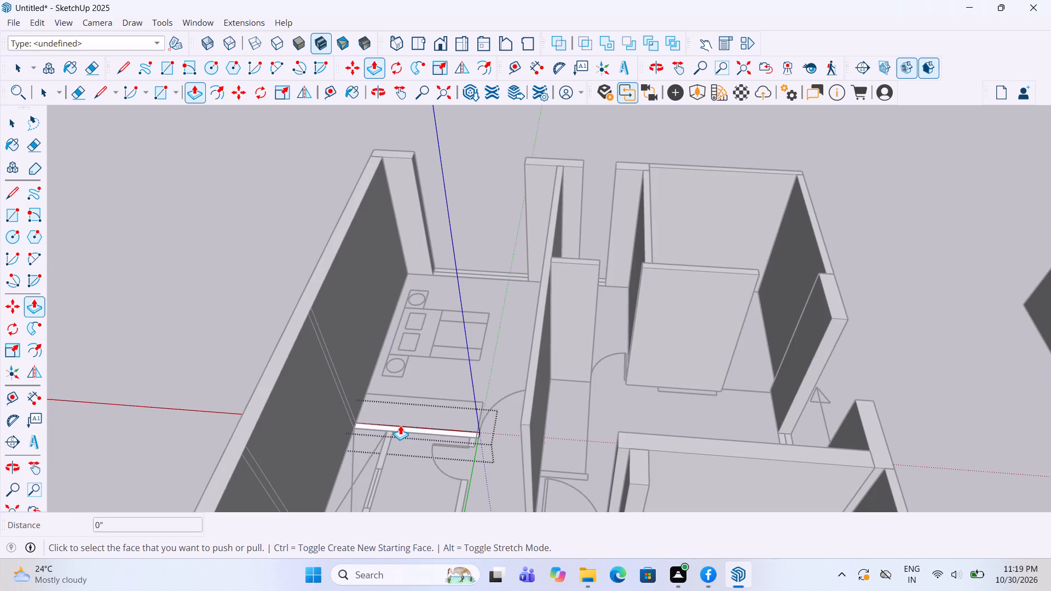
{"action": "double_click", "coordinate": [395, 430]}
{"action": "key", "text": "space"}
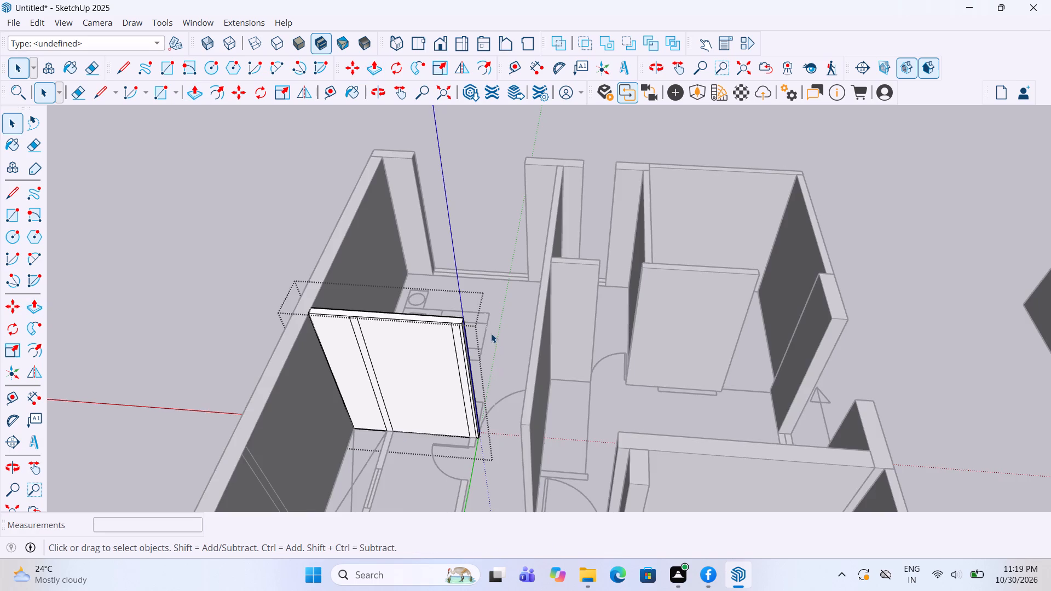
{"action": "left_click", "coordinate": [491, 333]}
Extrude the short wall segment between the bedroom cross wall and the shaft-side window up to the top of the long side wall.
{"action": "scroll", "coordinate": [483, 304], "scroll_direction": "down", "scroll_amount": 4}
{"action": "scroll", "coordinate": [414, 438], "scroll_direction": "up", "scroll_amount": 4}
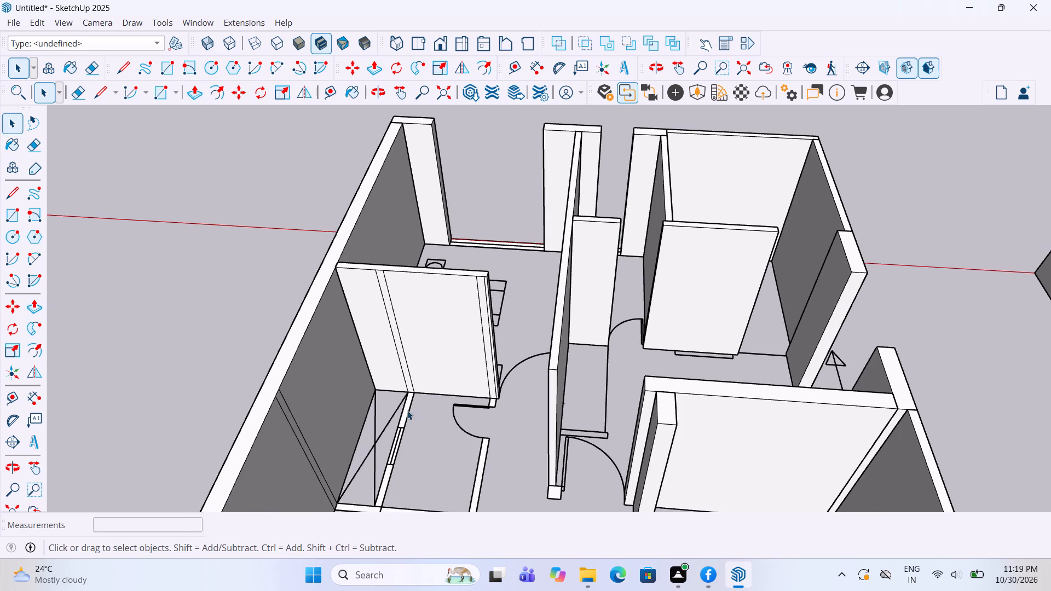
{"action": "left_click", "coordinate": [404, 407]}
{"action": "left_click", "coordinate": [406, 410]}
{"action": "double_click", "coordinate": [406, 410]}
{"action": "key", "text": "p"}
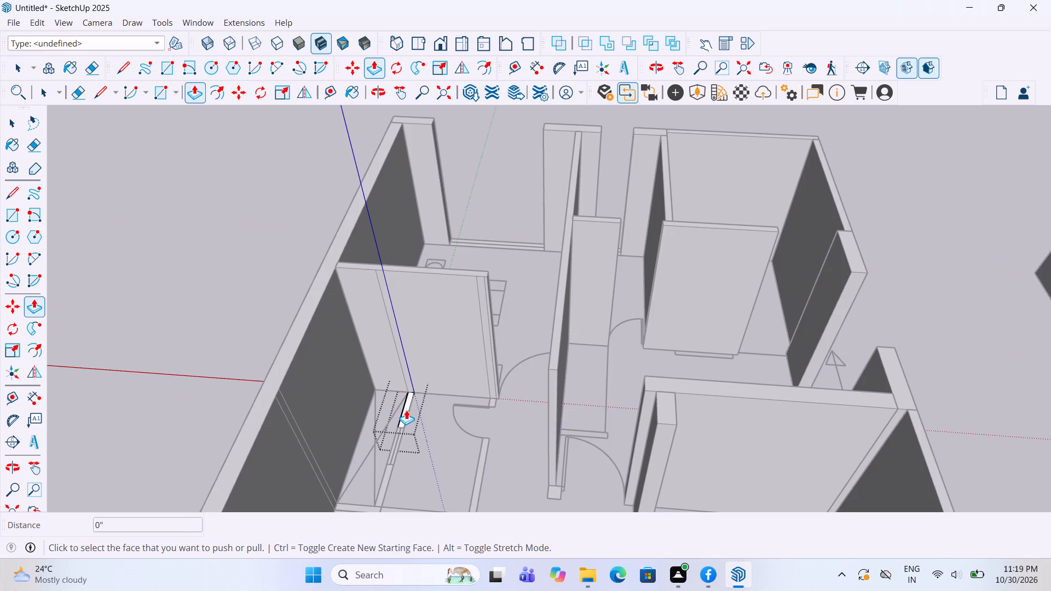
{"action": "double_click", "coordinate": [405, 404]}
{"action": "left_click", "coordinate": [405, 411]}
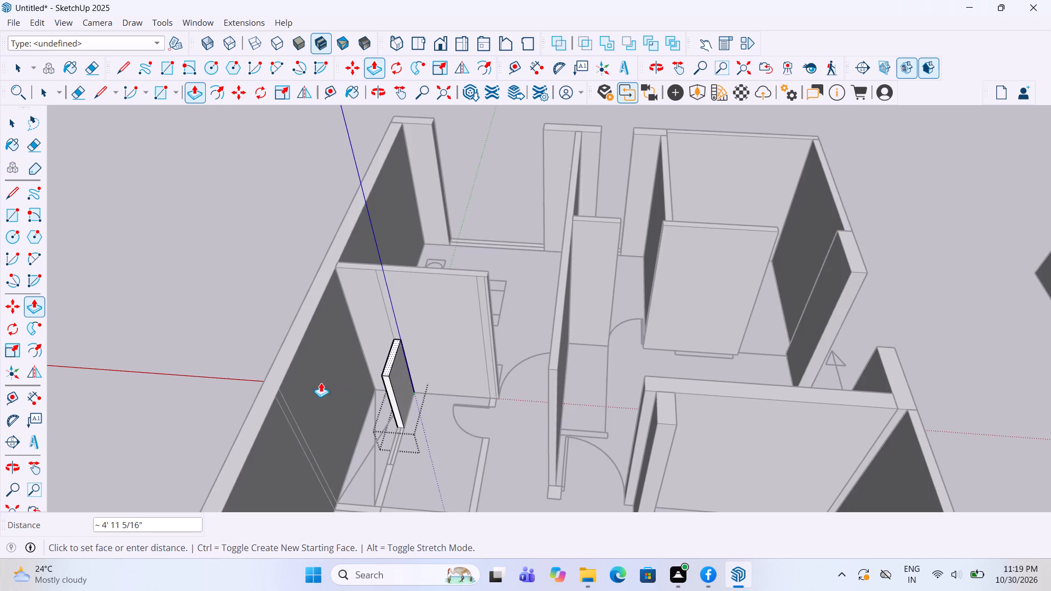
{"action": "left_click", "coordinate": [259, 419]}
{"action": "key", "text": "space"}
{"action": "left_click", "coordinate": [489, 433]}
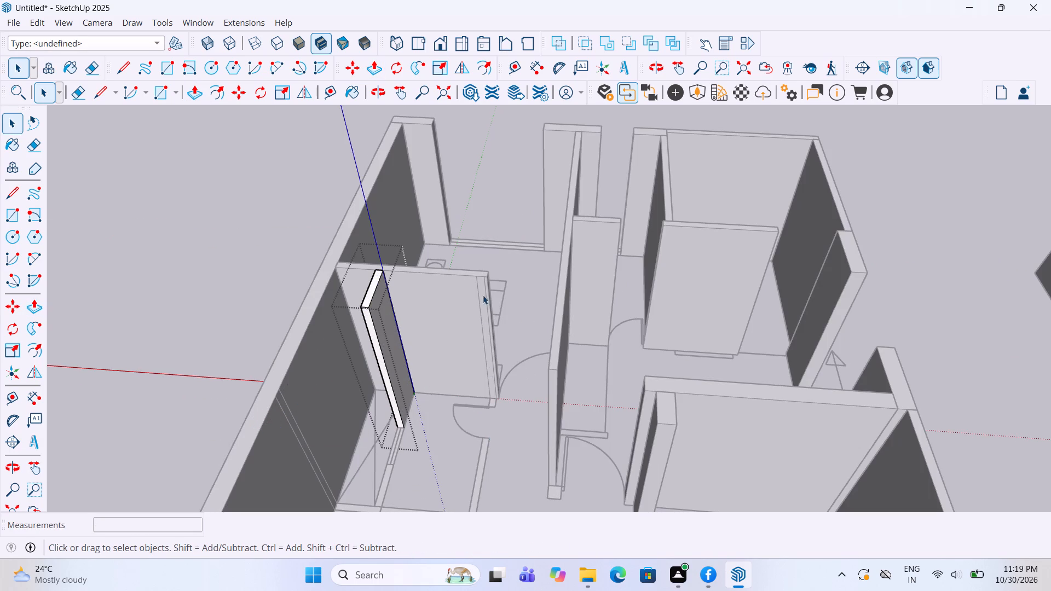
Extrude the wall segment on the other side of the shaft-side window up to the top of the long side wall.
{"action": "scroll", "coordinate": [483, 295], "scroll_direction": "down", "scroll_amount": 5}
{"action": "scroll", "coordinate": [414, 420], "scroll_direction": "up", "scroll_amount": 7}
{"action": "double_click", "coordinate": [424, 429]}
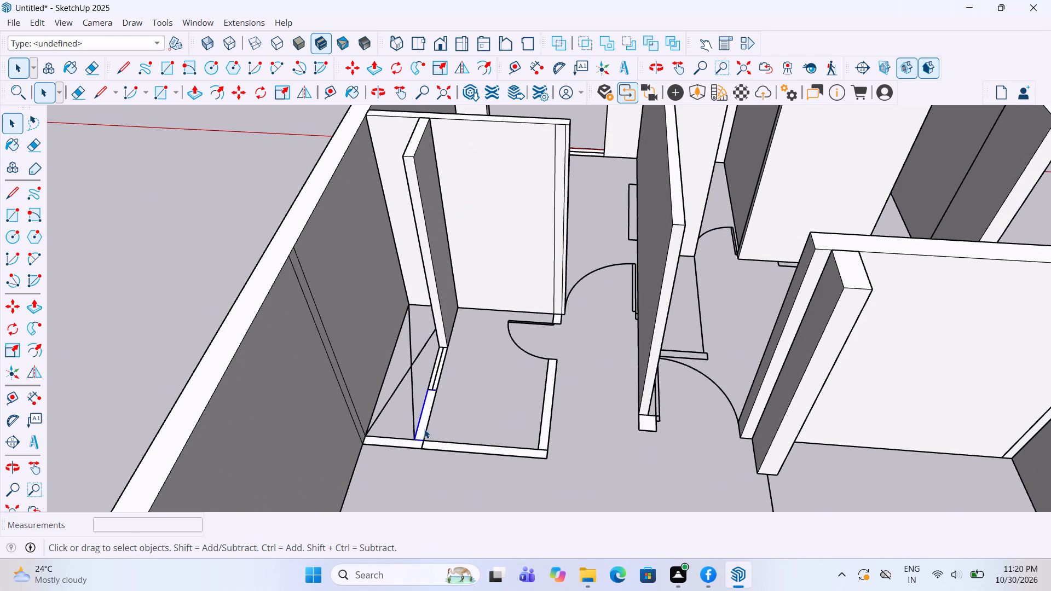
{"action": "key", "text": "p"}
{"action": "left_click", "coordinate": [425, 422]}
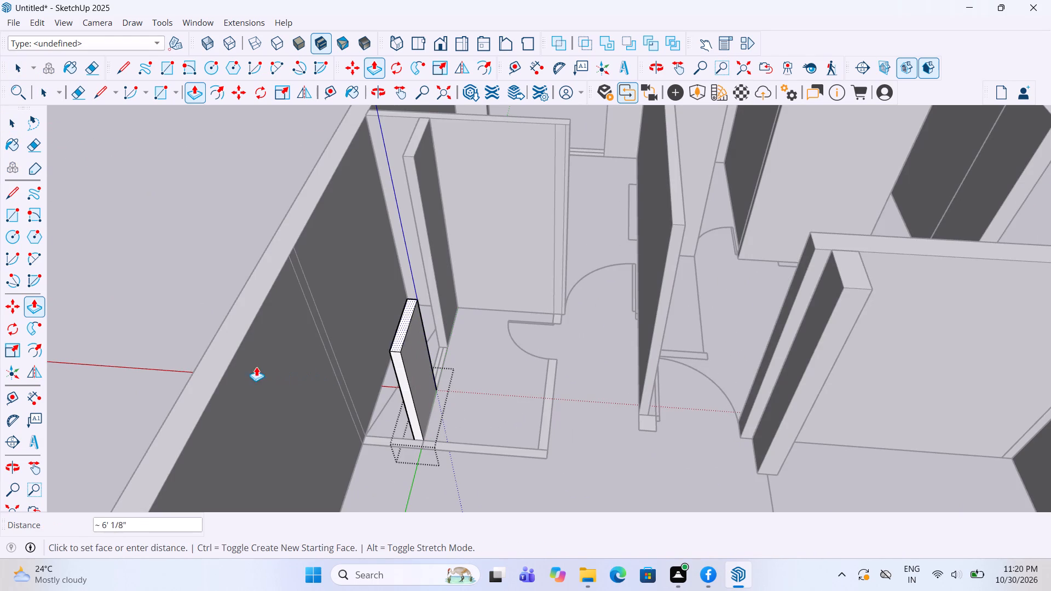
{"action": "left_click", "coordinate": [205, 384]}
{"action": "key", "text": "space"}
{"action": "left_click", "coordinate": [400, 445]}
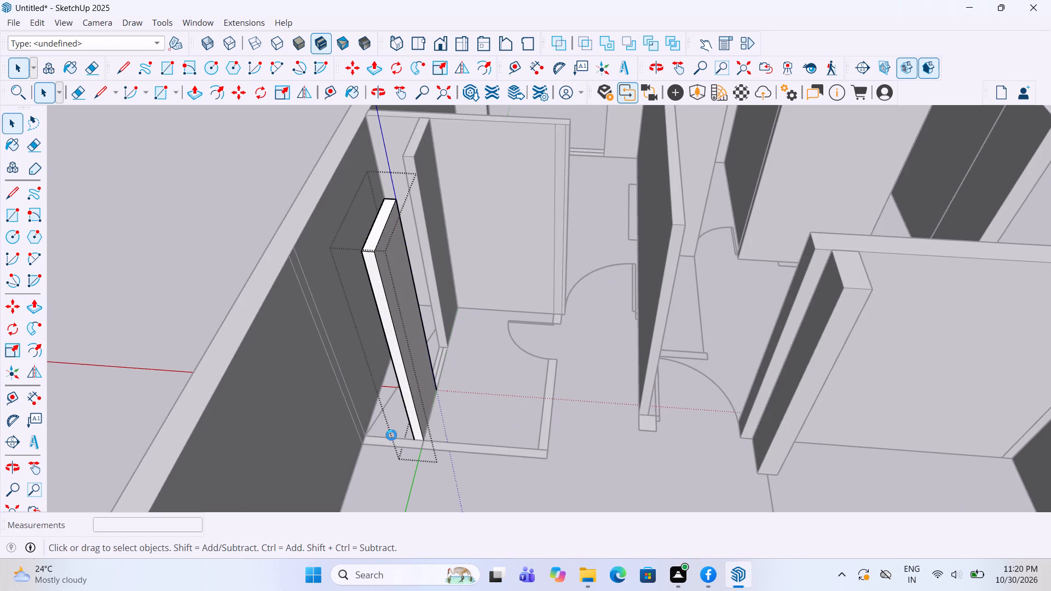
{"action": "key", "text": "space"}
Extrude the small room's cross wall facing the sofa area up to the top of the long side wall.
{"action": "left_click", "coordinate": [456, 454]}
{"action": "double_click", "coordinate": [461, 445]}
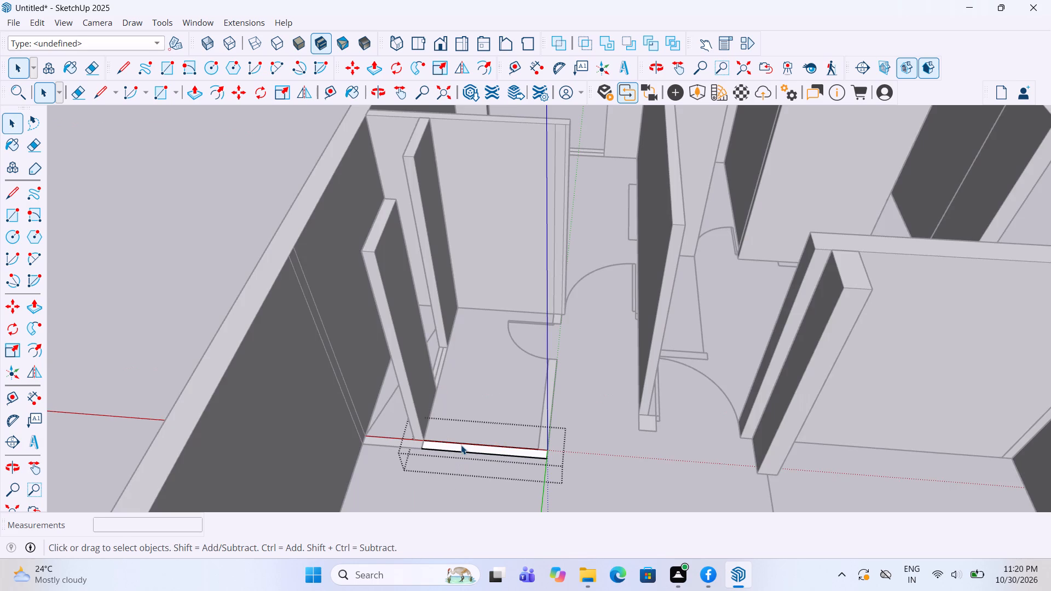
{"action": "key", "text": "p"}
{"action": "left_click", "coordinate": [464, 442]}
{"action": "left_click", "coordinate": [464, 444]}
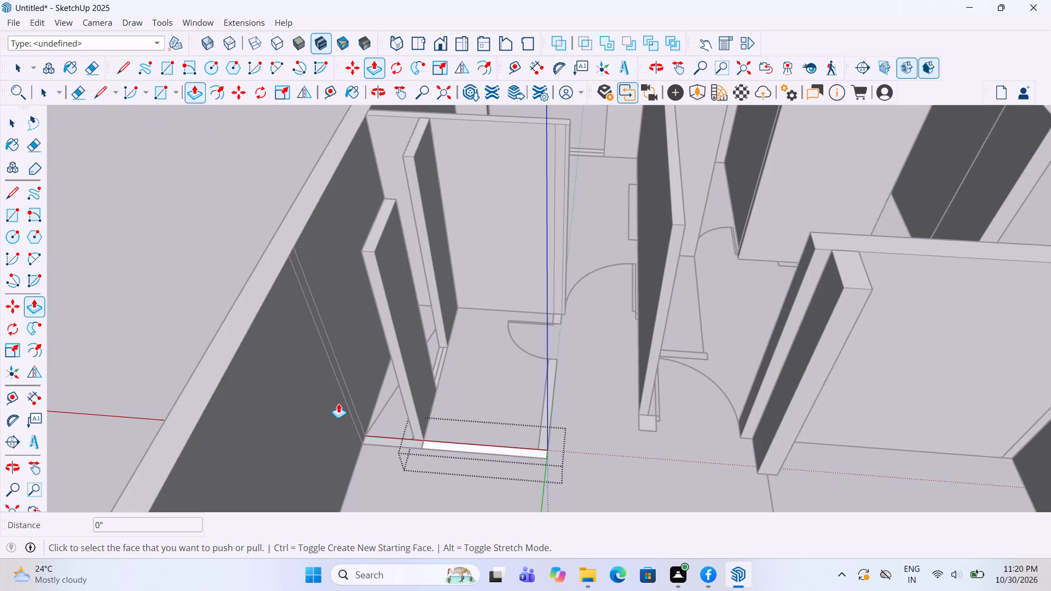
{"action": "left_click", "coordinate": [461, 444]}
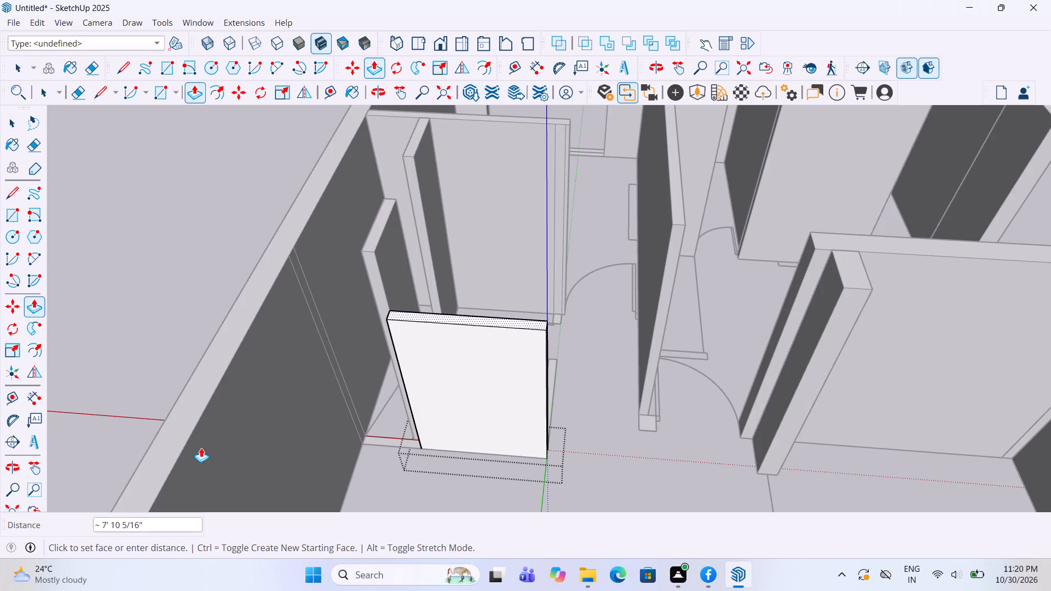
{"action": "left_click", "coordinate": [178, 429]}
{"action": "key", "text": "space"}
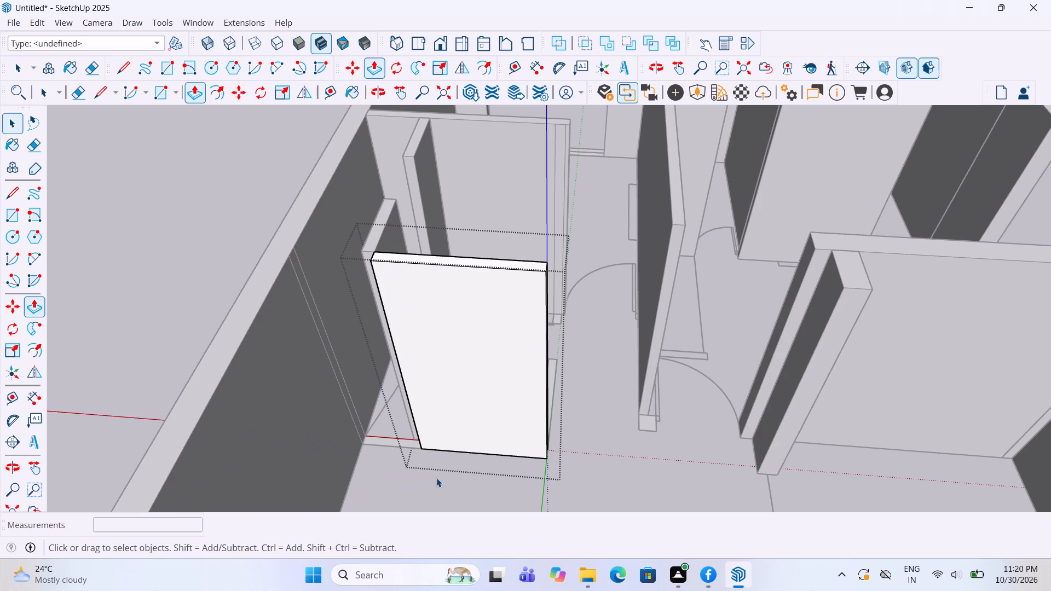
{"action": "left_click", "coordinate": [437, 478]}
Extrude the short wall piece closing the shaft, beside the small room's cross wall, 10' up to the long side wall's top.
{"action": "triple_click", "coordinate": [378, 441]}
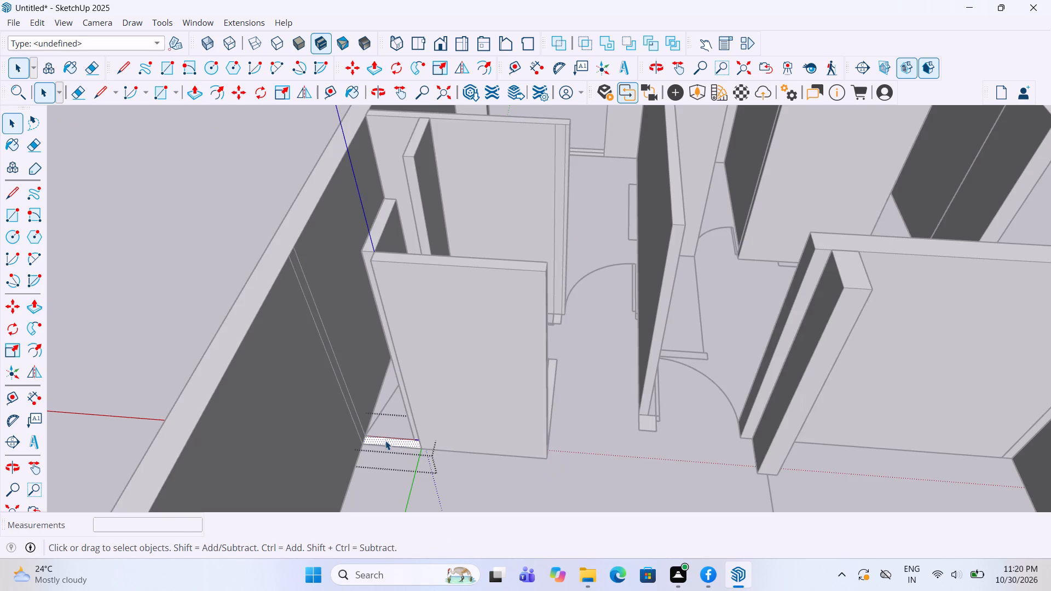
{"action": "key", "text": "p"}
{"action": "left_click", "coordinate": [386, 441]}
{"action": "left_click", "coordinate": [188, 415]}
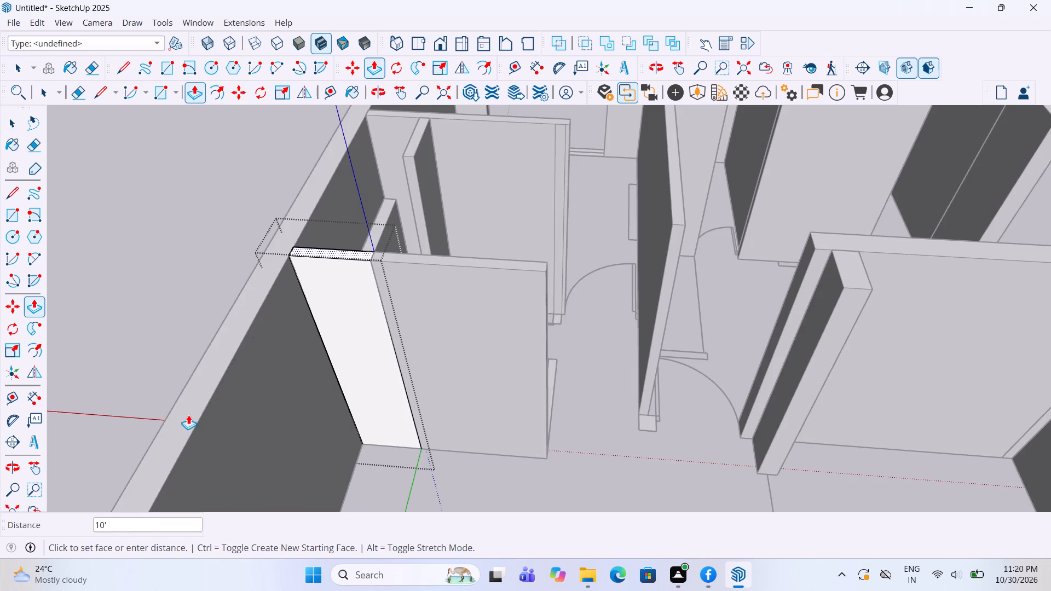
Extrude the small room's wall parallel to the long side wall up to the top of the adjoining cross wall.
{"action": "key", "text": "space"}
{"action": "left_click", "coordinate": [507, 489]}
{"action": "scroll", "coordinate": [449, 449], "scroll_direction": "down", "scroll_amount": 5}
{"action": "middle_click_drag", "start_coordinate": [650, 311], "coordinate": [481, 389]}
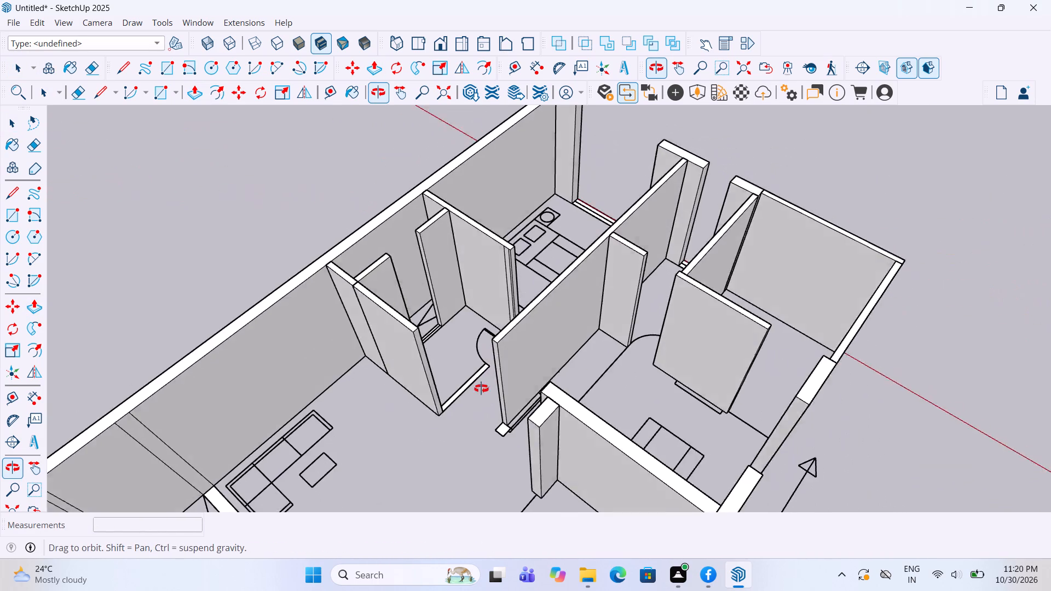
{"action": "middle_click_drag", "start_coordinate": [481, 389], "coordinate": [473, 403]}
{"action": "scroll", "coordinate": [463, 387], "scroll_direction": "up", "scroll_amount": 7}
{"action": "double_click", "coordinate": [452, 381]}
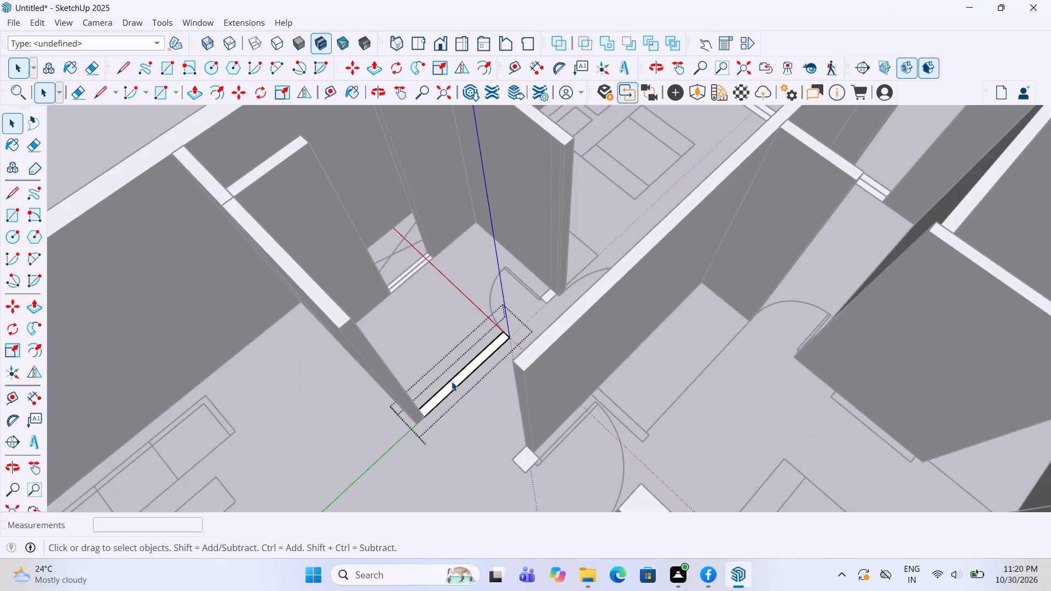
{"action": "key", "text": "p"}
{"action": "left_click", "coordinate": [453, 384]}
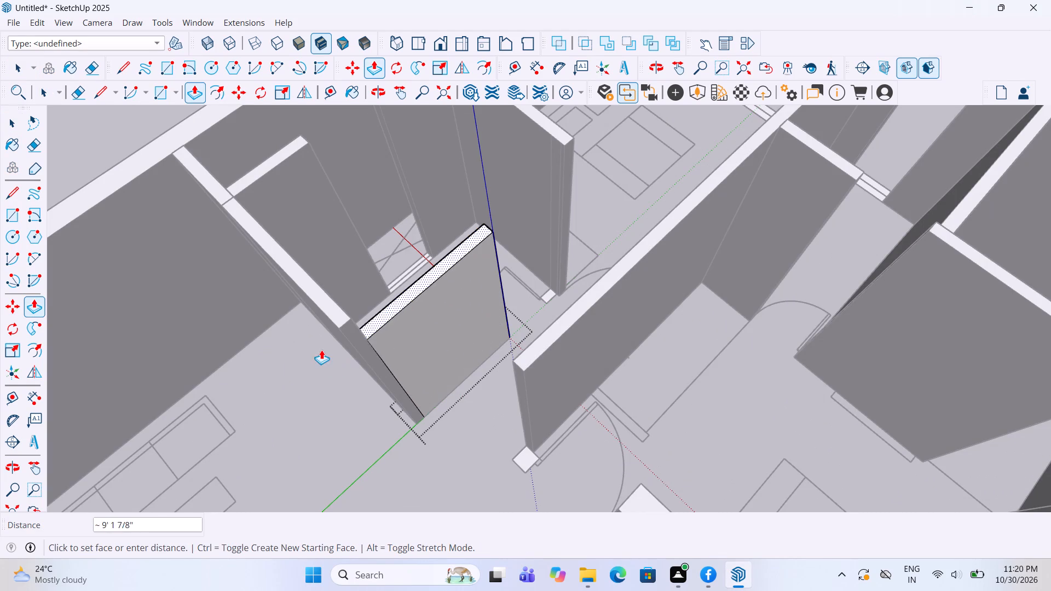
{"action": "left_click", "coordinate": [336, 312]}
{"action": "key", "text": "space"}
{"action": "left_click", "coordinate": [475, 427]}
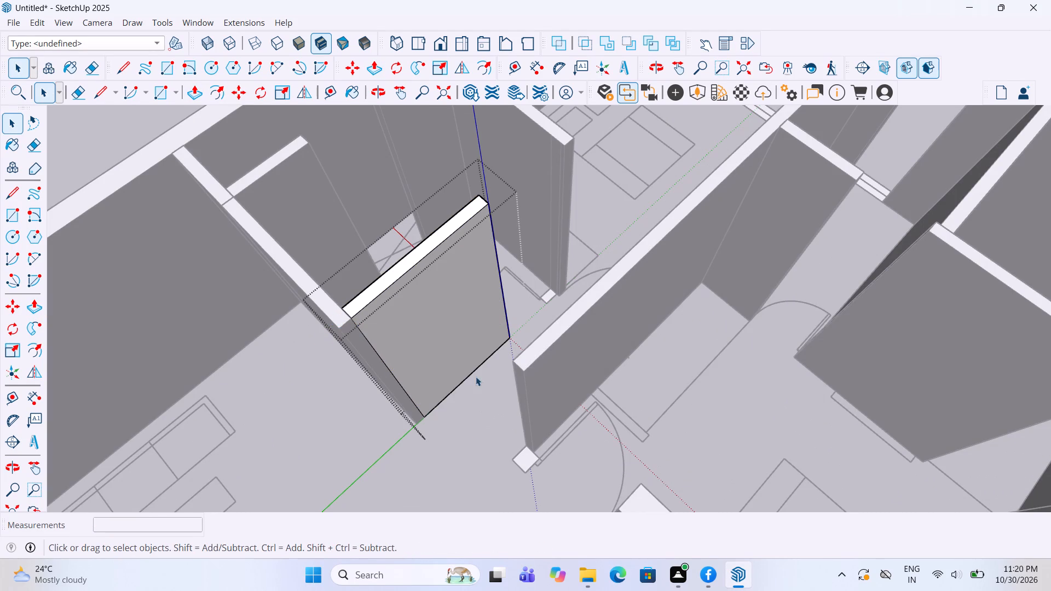
Extrude the small wall stub beside the small room's door, at the end of the bedroom cross wall, to 10'.
{"action": "scroll", "coordinate": [476, 370], "scroll_direction": "down", "scroll_amount": 5}
{"action": "scroll", "coordinate": [440, 355], "scroll_direction": "up", "scroll_amount": 4}
{"action": "middle_click_drag", "start_coordinate": [405, 319], "coordinate": [118, 307]}
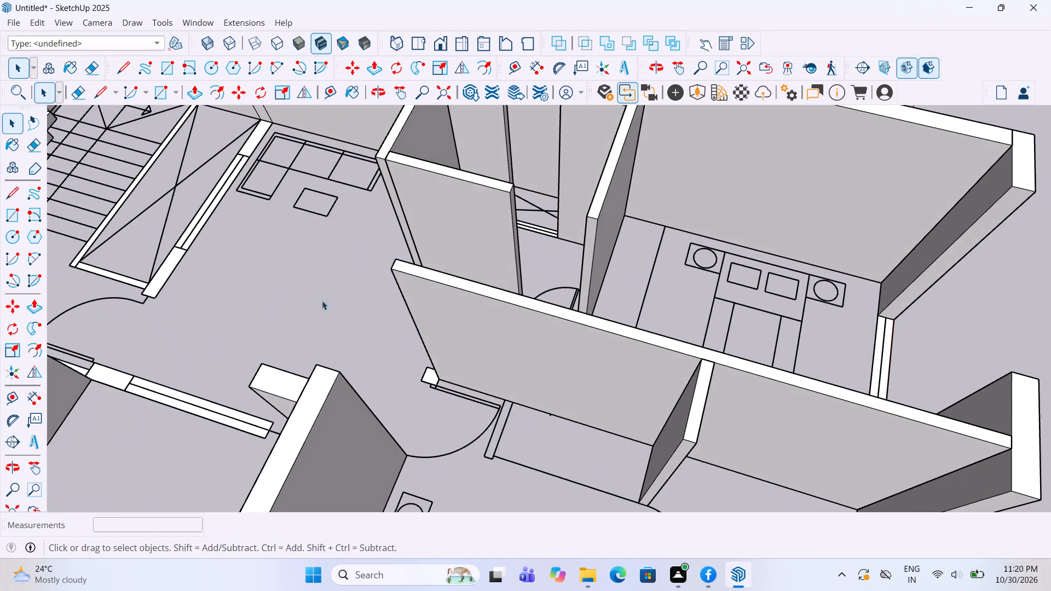
{"action": "scroll", "coordinate": [586, 227], "scroll_direction": "up", "scroll_amount": 2}
{"action": "middle_click_drag", "start_coordinate": [586, 225], "coordinate": [784, 279]}
{"action": "scroll", "coordinate": [567, 322], "scroll_direction": "up", "scroll_amount": 2}
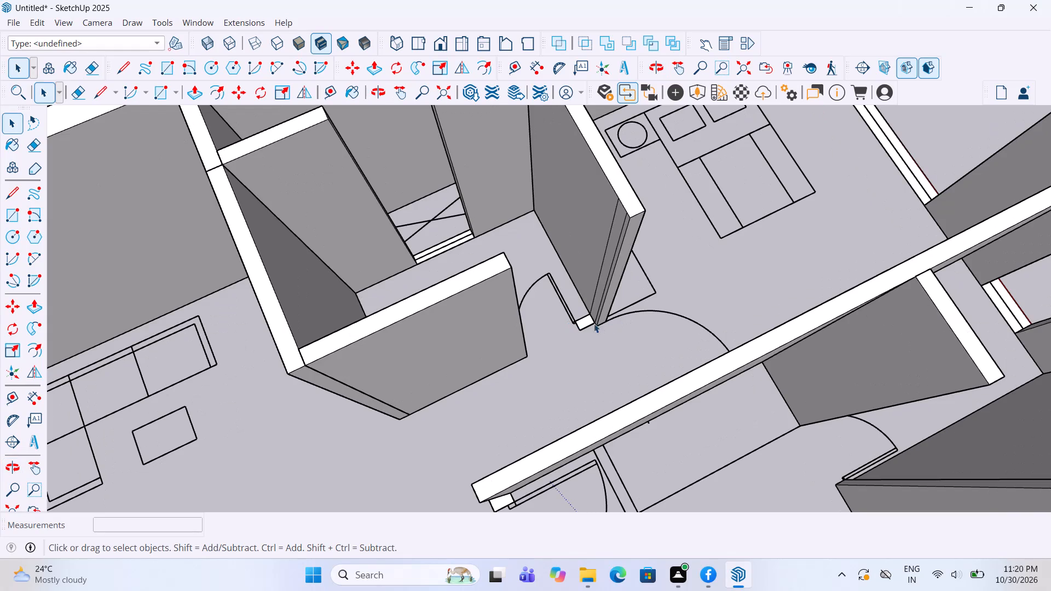
{"action": "double_click", "coordinate": [590, 321]}
{"action": "key", "text": "p"}
{"action": "left_click", "coordinate": [588, 321]}
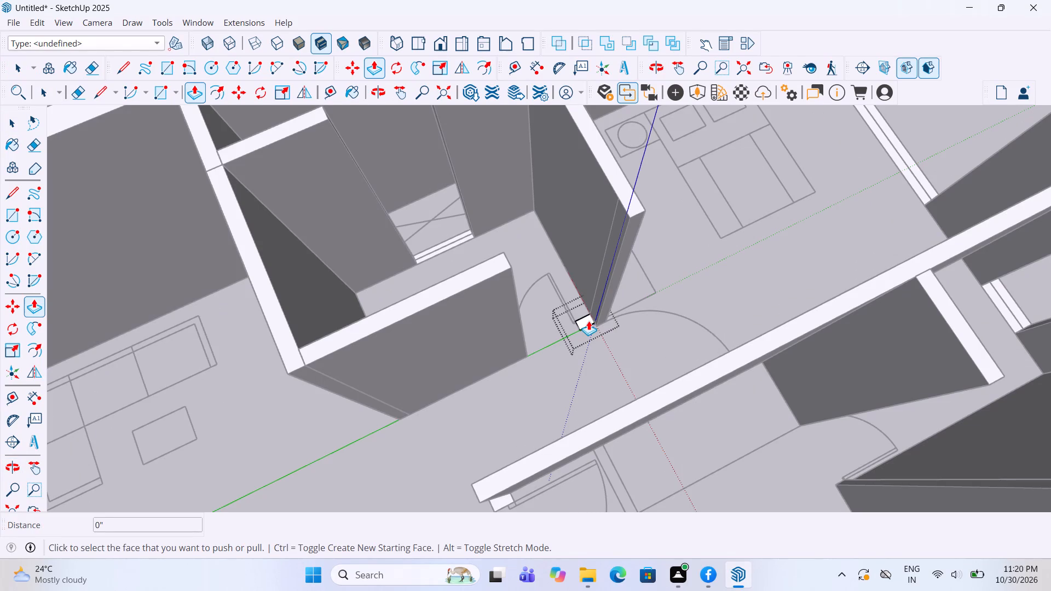
{"action": "left_click", "coordinate": [366, 338]}
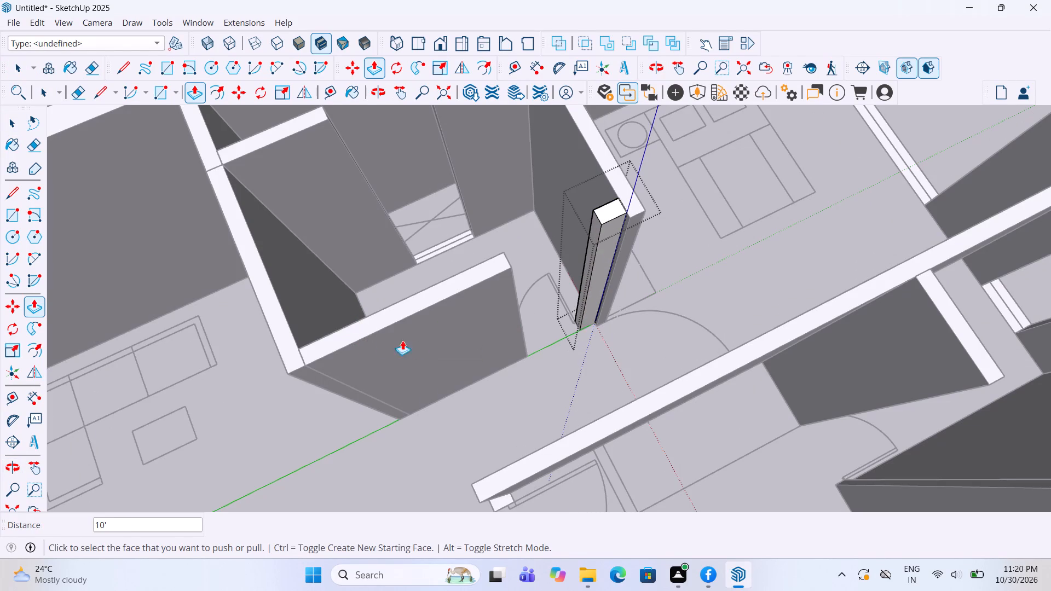
{"action": "key", "text": "space"}
{"action": "left_click", "coordinate": [453, 387]}
Extrude the square wall stub at the sofa-area end of the long interior partition 10', level with the partition's top.
{"action": "scroll", "coordinate": [541, 321], "scroll_direction": "down", "scroll_amount": 9}
{"action": "middle_click_drag", "start_coordinate": [609, 303], "coordinate": [649, 277]}
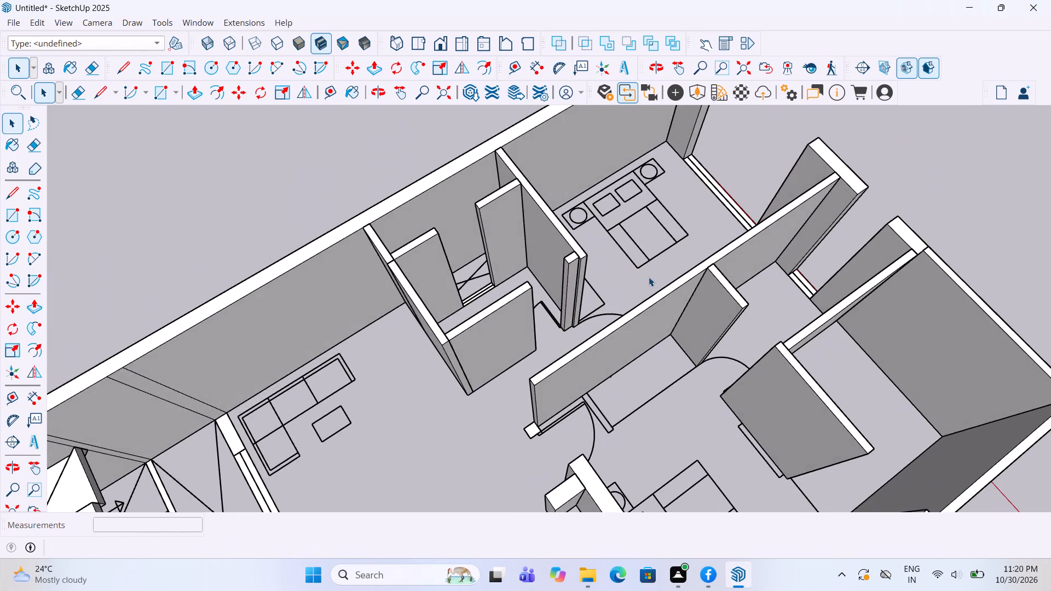
{"action": "scroll", "coordinate": [649, 277], "scroll_direction": "down", "scroll_amount": 5}
{"action": "scroll", "coordinate": [604, 370], "scroll_direction": "up", "scroll_amount": 4}
{"action": "scroll", "coordinate": [557, 395], "scroll_direction": "up", "scroll_amount": 5}
{"action": "double_click", "coordinate": [549, 391]}
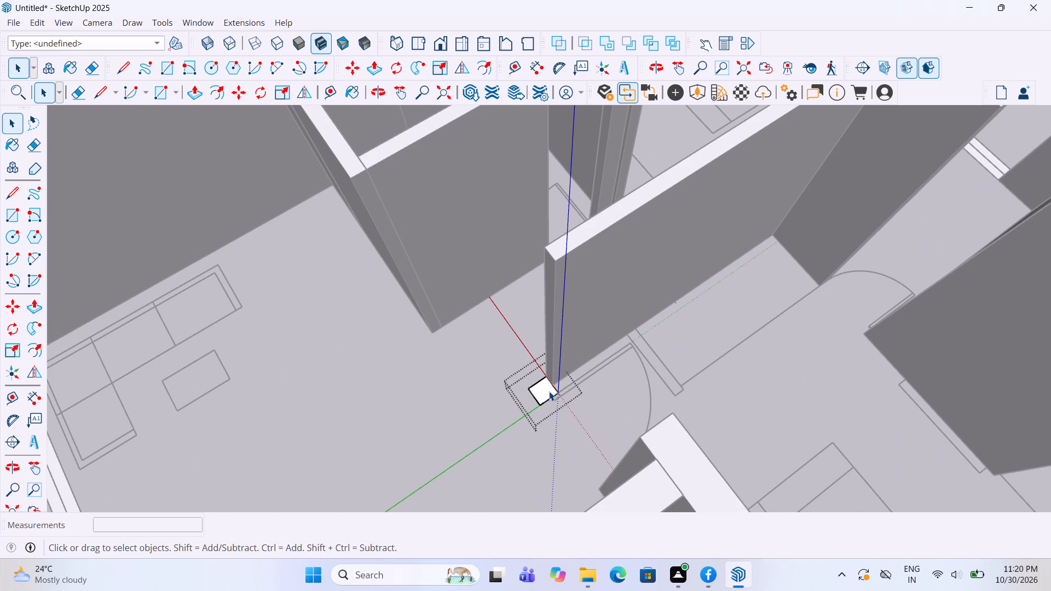
{"action": "key", "text": "p"}
{"action": "left_click", "coordinate": [547, 385]}
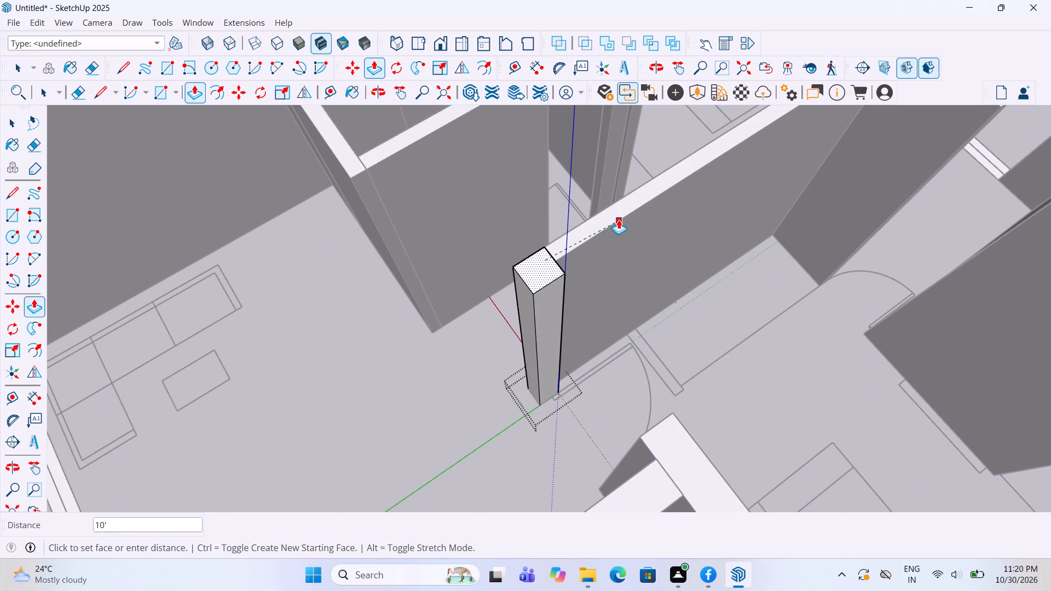
{"action": "left_click", "coordinate": [619, 219]}
{"action": "key", "text": "space"}
{"action": "left_click", "coordinate": [504, 410]}
Extrude the wall segment behind the sofa, between the long side wall and the window, up to the side wall's top.
{"action": "scroll", "coordinate": [546, 390], "scroll_direction": "down", "scroll_amount": 11}
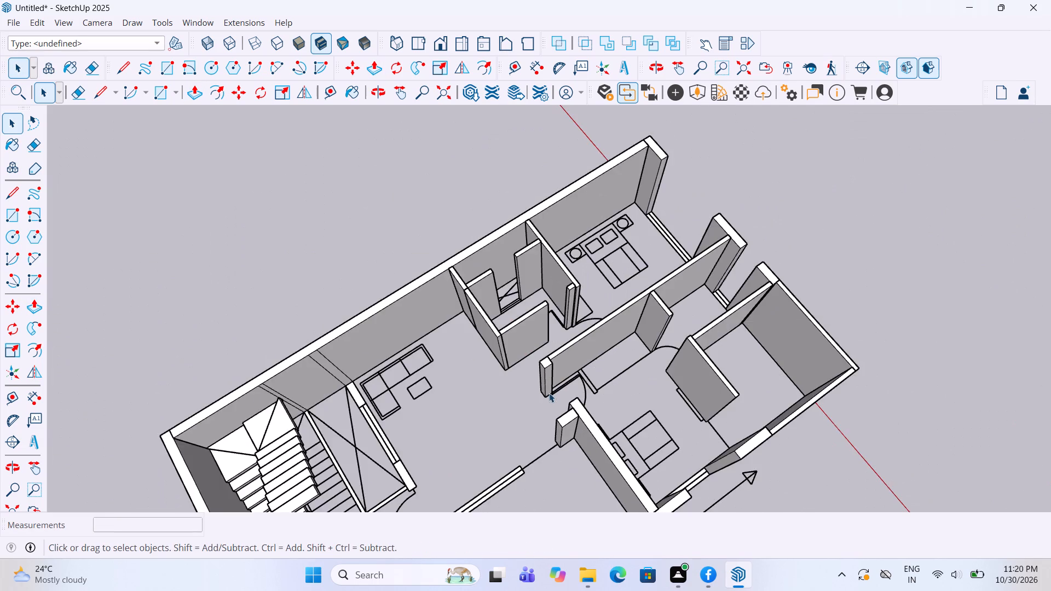
{"action": "scroll", "coordinate": [549, 393], "scroll_direction": "down", "scroll_amount": 5}
{"action": "scroll", "coordinate": [476, 428], "scroll_direction": "up", "scroll_amount": 4}
{"action": "scroll", "coordinate": [392, 388], "scroll_direction": "up", "scroll_amount": 7}
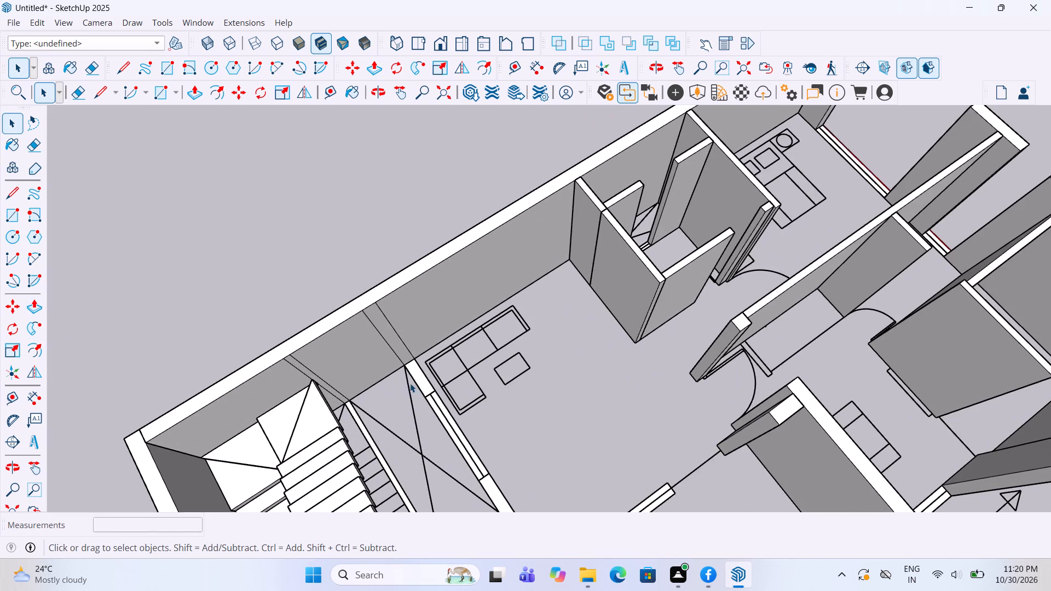
{"action": "triple_click", "coordinate": [426, 384]}
{"action": "key", "text": "p"}
{"action": "left_click", "coordinate": [426, 384]}
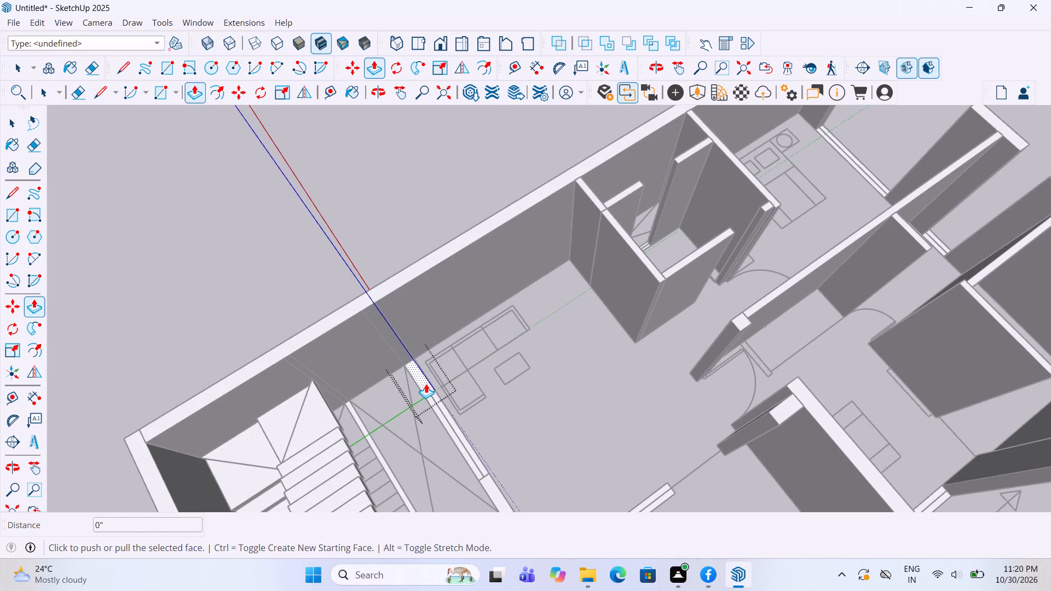
{"action": "left_click", "coordinate": [260, 360]}
{"action": "key", "text": "space"}
{"action": "left_click", "coordinate": [500, 399]}
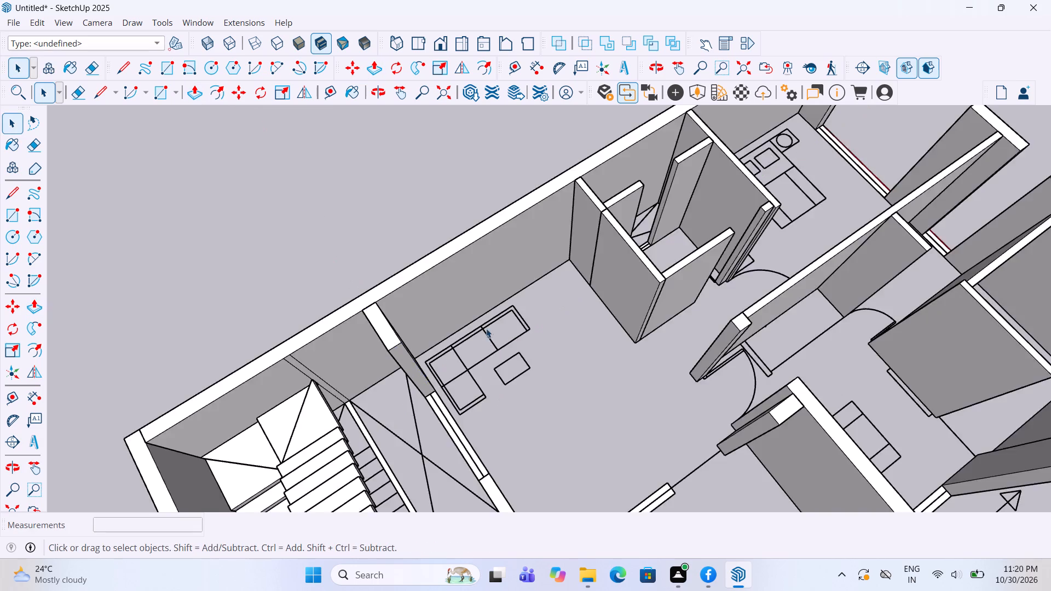
Extrude the wall segment at the other end of the sofa-area window, near the entrance door, to 10'.
{"action": "scroll", "coordinate": [486, 328], "scroll_direction": "down", "scroll_amount": 4}
{"action": "scroll", "coordinate": [499, 434], "scroll_direction": "up", "scroll_amount": 3}
{"action": "triple_click", "coordinate": [496, 451]}
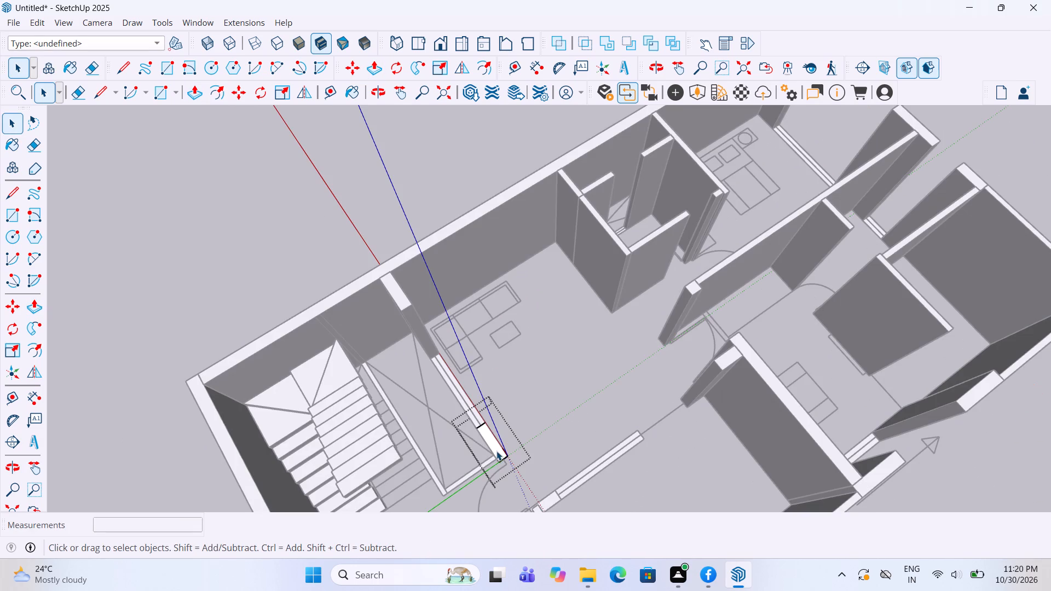
{"action": "key", "text": "p"}
{"action": "left_click", "coordinate": [496, 444]}
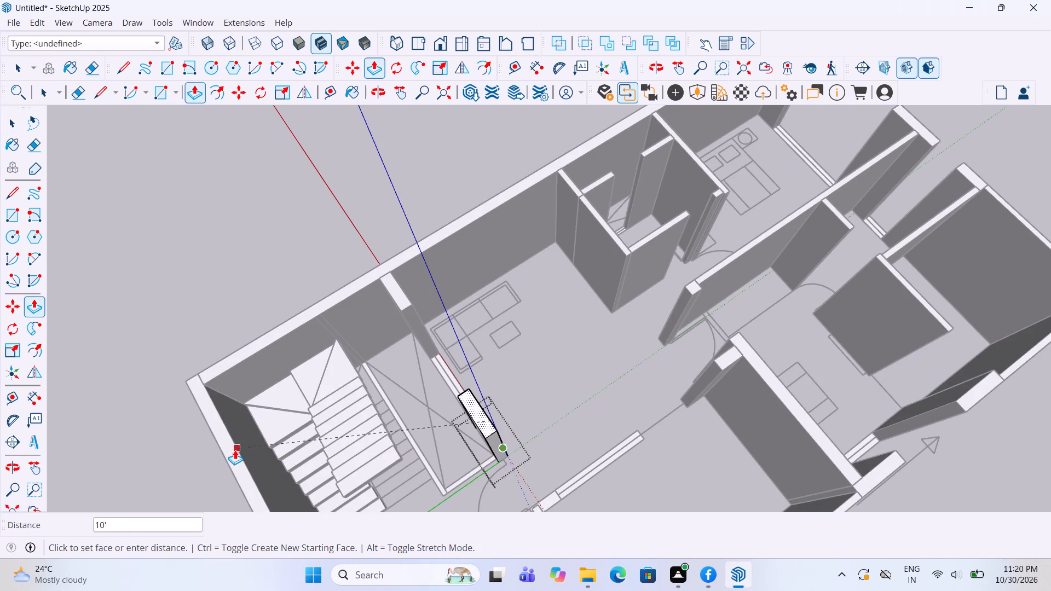
{"action": "left_click", "coordinate": [235, 450]}
{"action": "key", "text": "space"}
{"action": "left_click", "coordinate": [515, 419]}
Make a group from the thin wall face running between the staircase and the crossed shaft area.
{"action": "scroll", "coordinate": [555, 331], "scroll_direction": "down", "scroll_amount": 5}
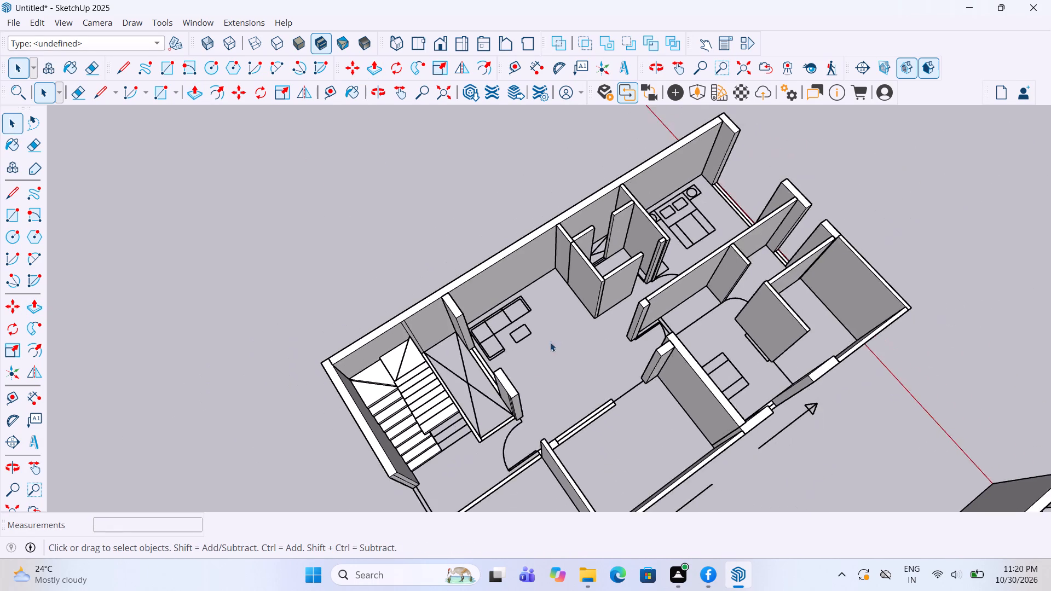
{"action": "scroll", "coordinate": [420, 434], "scroll_direction": "up", "scroll_amount": 5}
{"action": "scroll", "coordinate": [479, 413], "scroll_direction": "up", "scroll_amount": 3}
{"action": "middle_click_drag", "start_coordinate": [529, 435], "coordinate": [461, 443]}
{"action": "scroll", "coordinate": [476, 419], "scroll_direction": "up", "scroll_amount": 1}
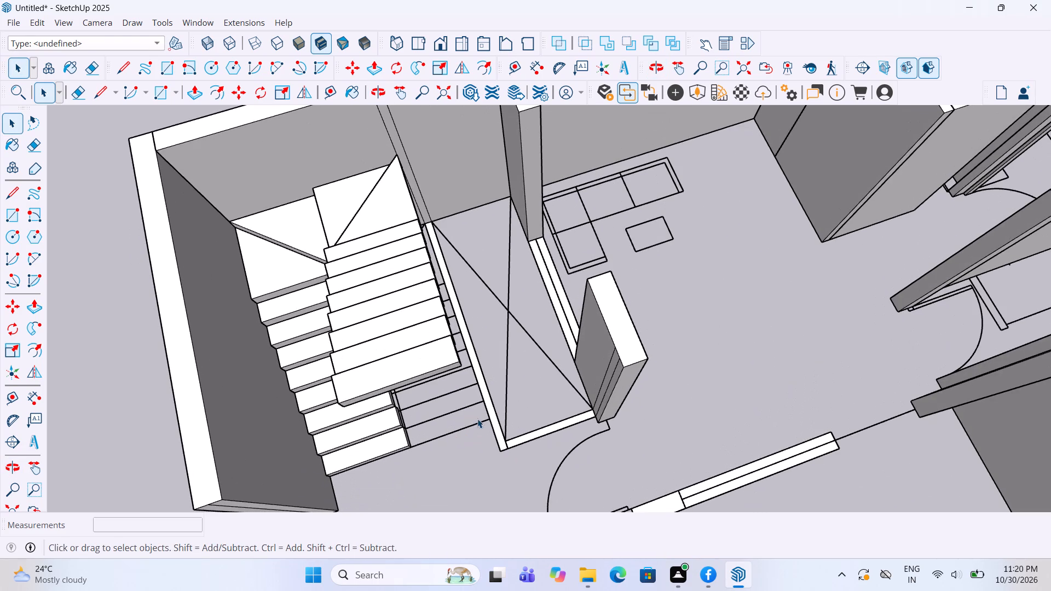
{"action": "triple_click", "coordinate": [496, 429]}
{"action": "key", "text": "p"}
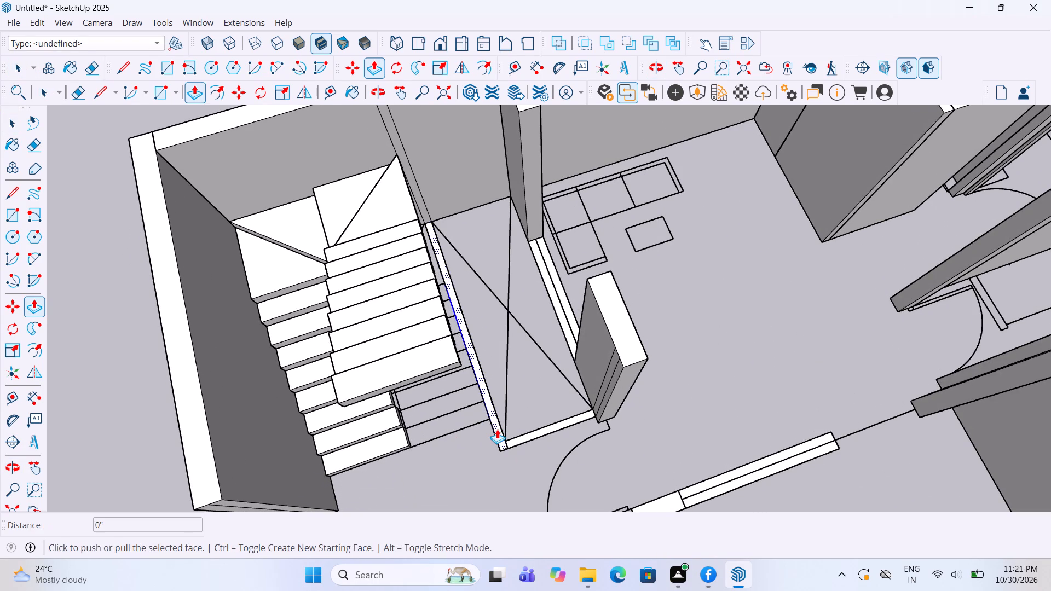
{"action": "key", "text": "space"}
{"action": "left_click", "coordinate": [497, 429]}
{"action": "right_click", "coordinate": [498, 430]}
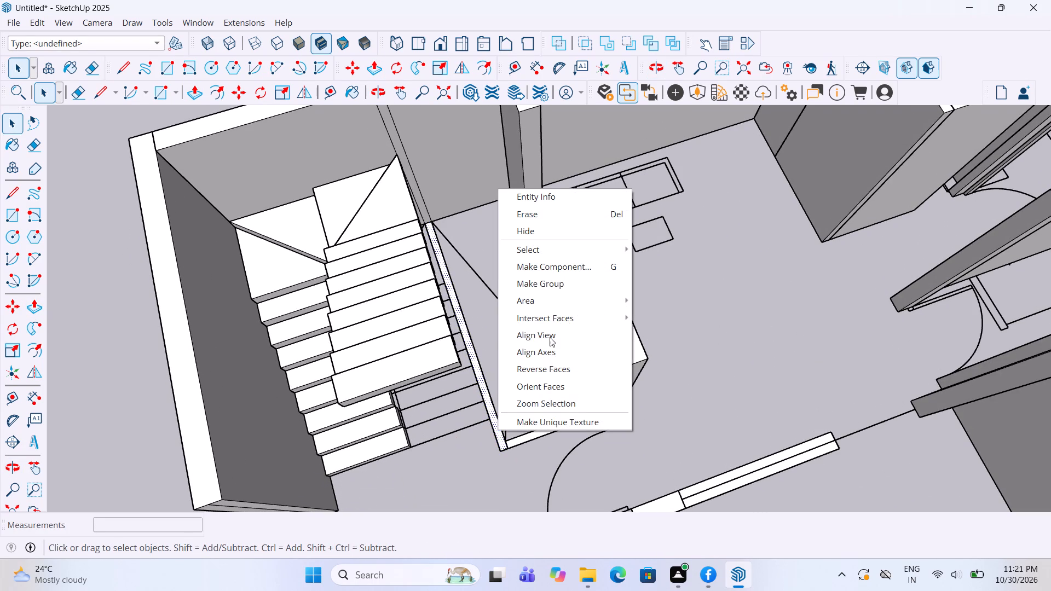
{"action": "left_click", "coordinate": [542, 286]}
Extrude the short wall closing the shaft area next to the entrance door 10', level with the adjoining wall segment.
{"action": "left_click", "coordinate": [535, 433]}
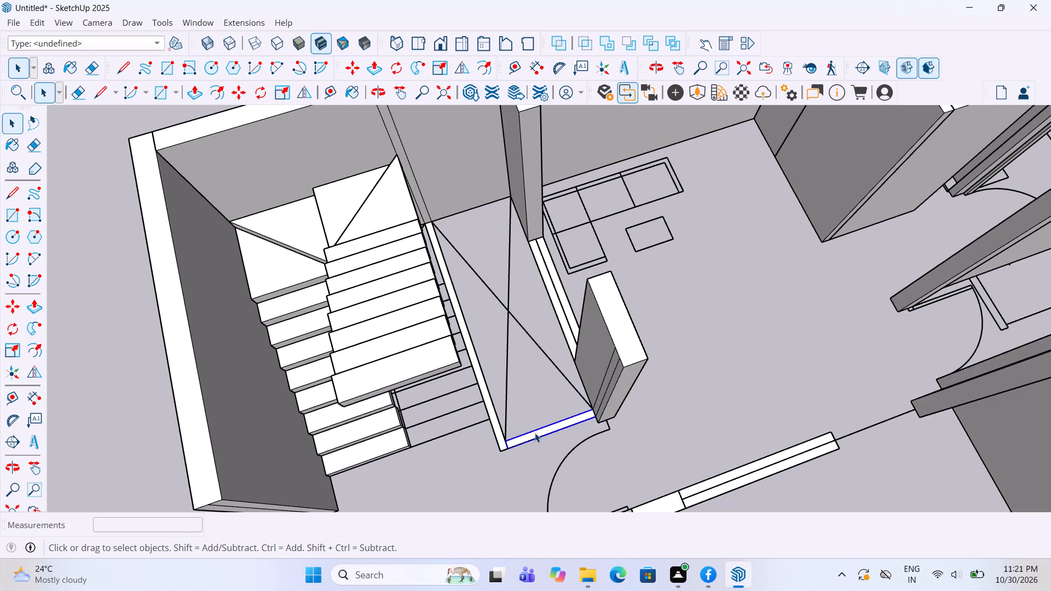
{"action": "double_click", "coordinate": [535, 433]}
{"action": "key", "text": "p"}
{"action": "left_click", "coordinate": [535, 433]}
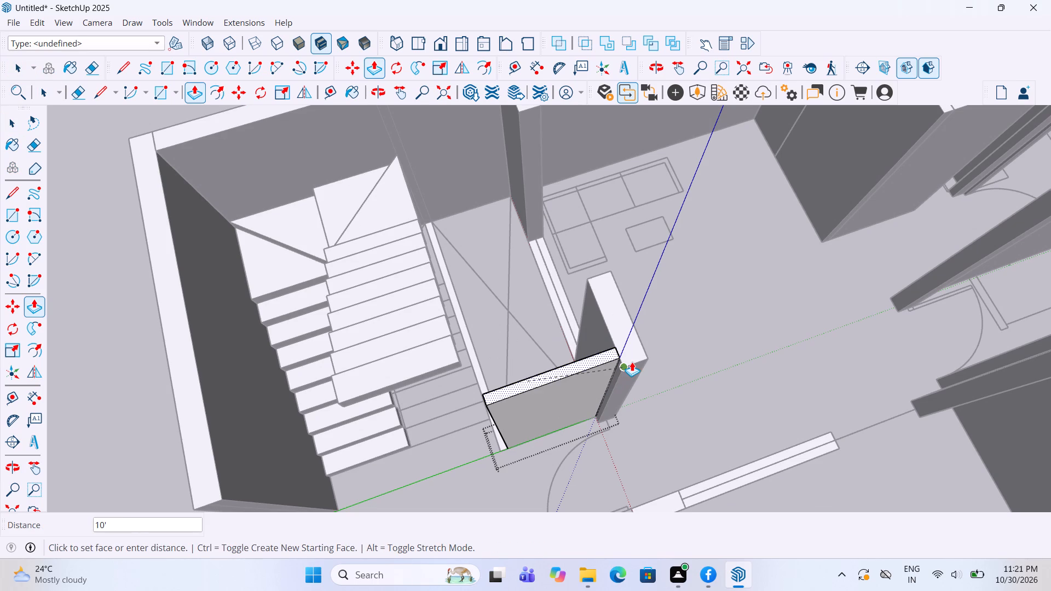
{"action": "left_click", "coordinate": [632, 361]}
{"action": "key", "text": "space"}
{"action": "left_click", "coordinate": [493, 340]}
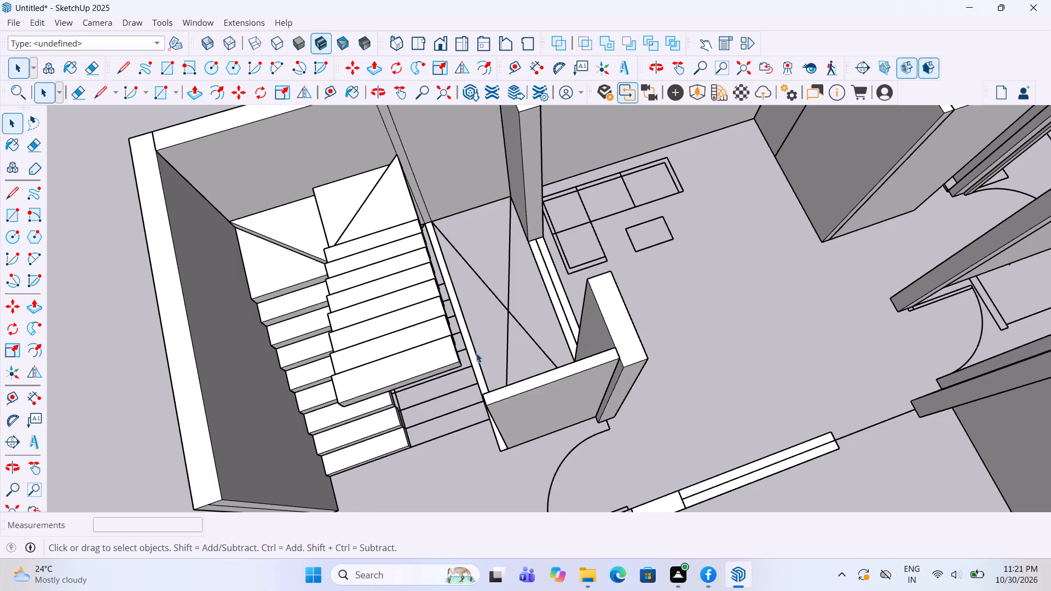
Extrude the grouped thin wall between the staircase and the shaft area 10', level with the outer stair wall.
{"action": "double_click", "coordinate": [472, 363]}
{"action": "key", "text": "p"}
{"action": "left_click", "coordinate": [472, 363]}
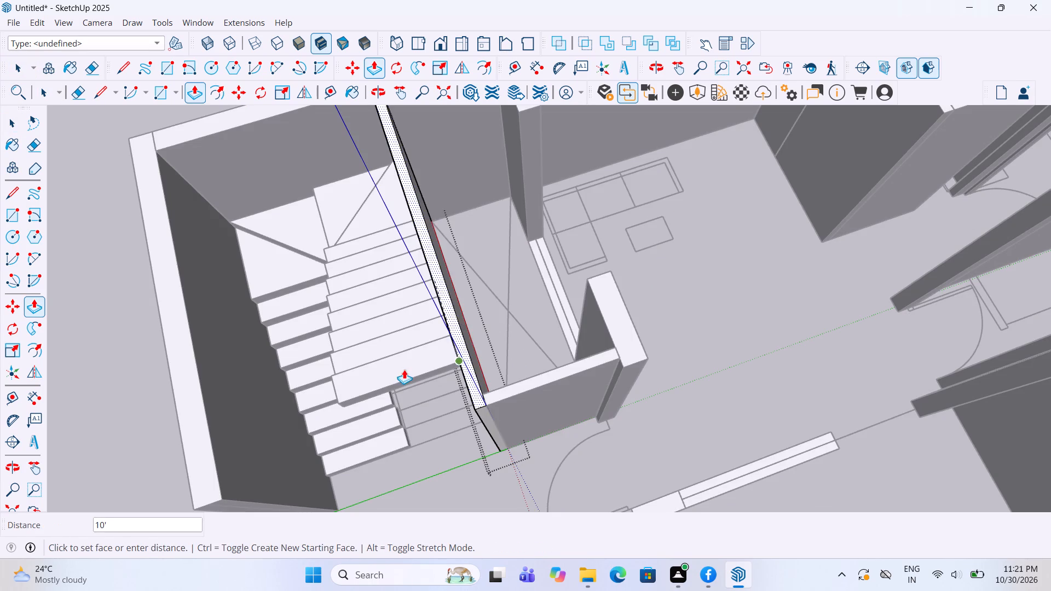
{"action": "left_click", "coordinate": [199, 438]}
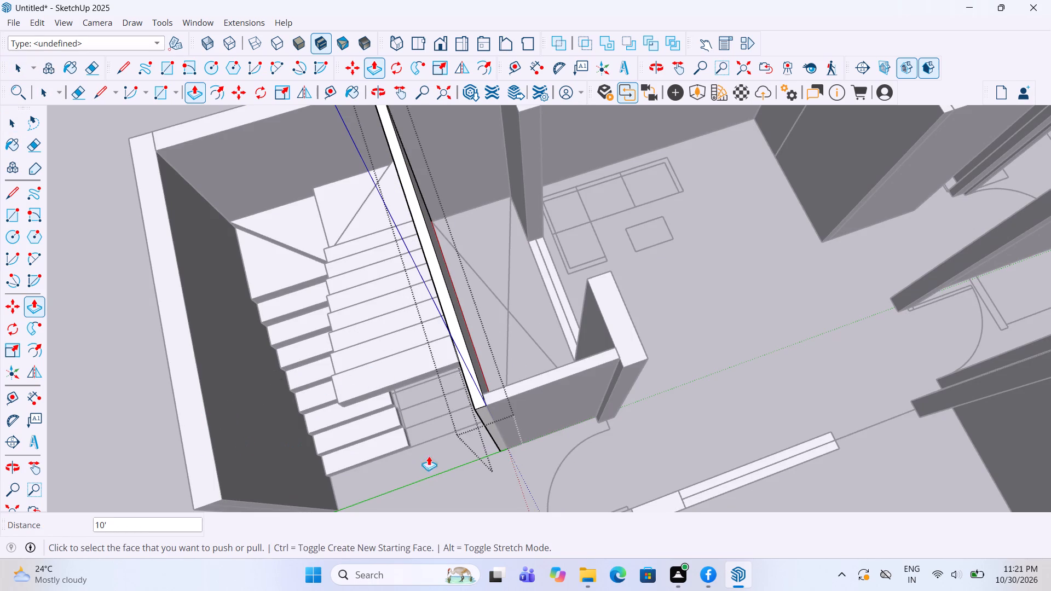
{"action": "key", "text": "space"}
{"action": "left_click", "coordinate": [511, 454]}
{"action": "scroll", "coordinate": [493, 333], "scroll_direction": "down", "scroll_amount": 4}
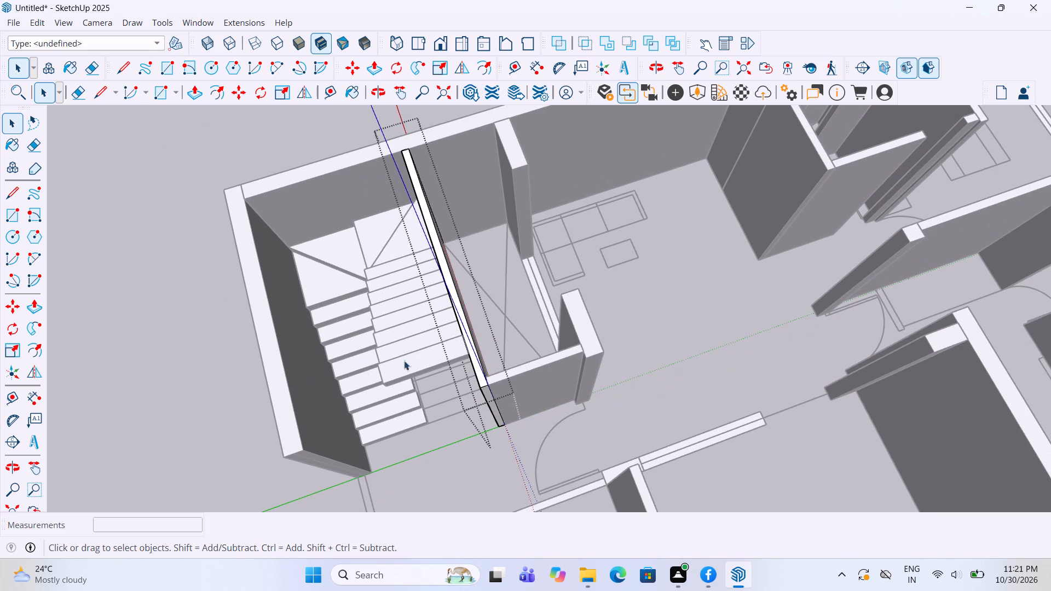
{"action": "left_click", "coordinate": [251, 390]}
Extrude the short wall segment between the entrance door and the adjacent room's window 10', level with the room's front wall.
{"action": "middle_click_drag", "start_coordinate": [296, 388], "coordinate": [434, 277]}
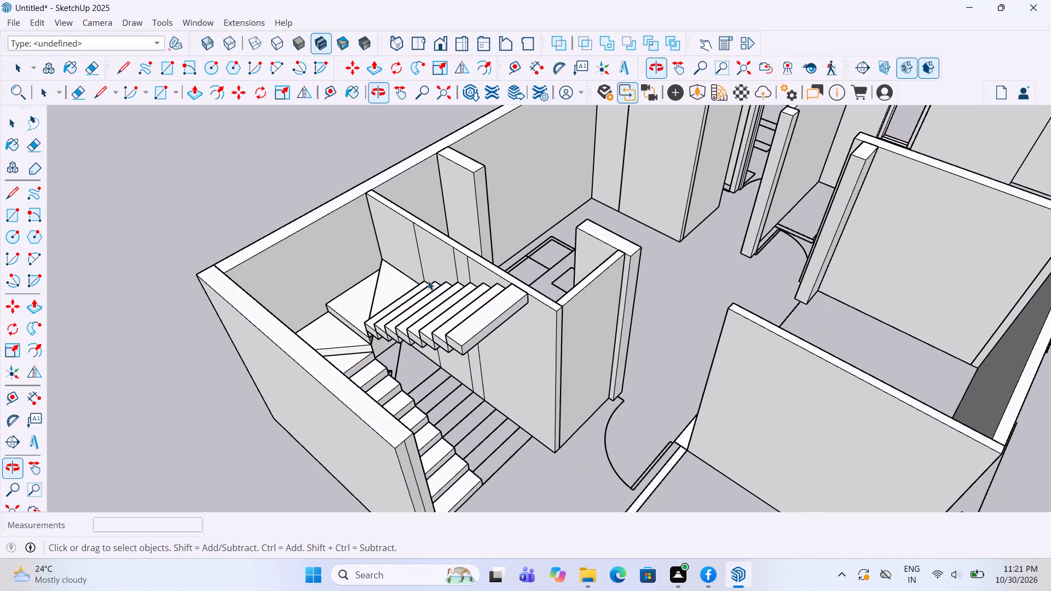
{"action": "scroll", "coordinate": [428, 281], "scroll_direction": "down", "scroll_amount": 6}
{"action": "scroll", "coordinate": [439, 269], "scroll_direction": "up", "scroll_amount": 4}
{"action": "scroll", "coordinate": [439, 269], "scroll_direction": "down", "scroll_amount": 4}
{"action": "scroll", "coordinate": [446, 317], "scroll_direction": "down", "scroll_amount": 5}
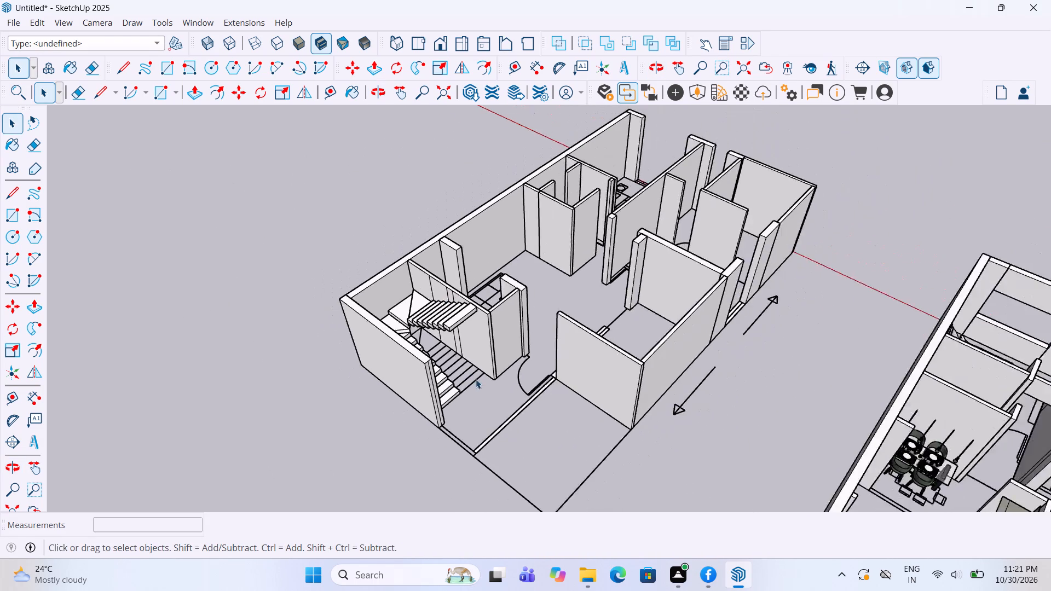
{"action": "middle_click_drag", "start_coordinate": [511, 402], "coordinate": [682, 509]}
{"action": "scroll", "coordinate": [562, 337], "scroll_direction": "up", "scroll_amount": 4}
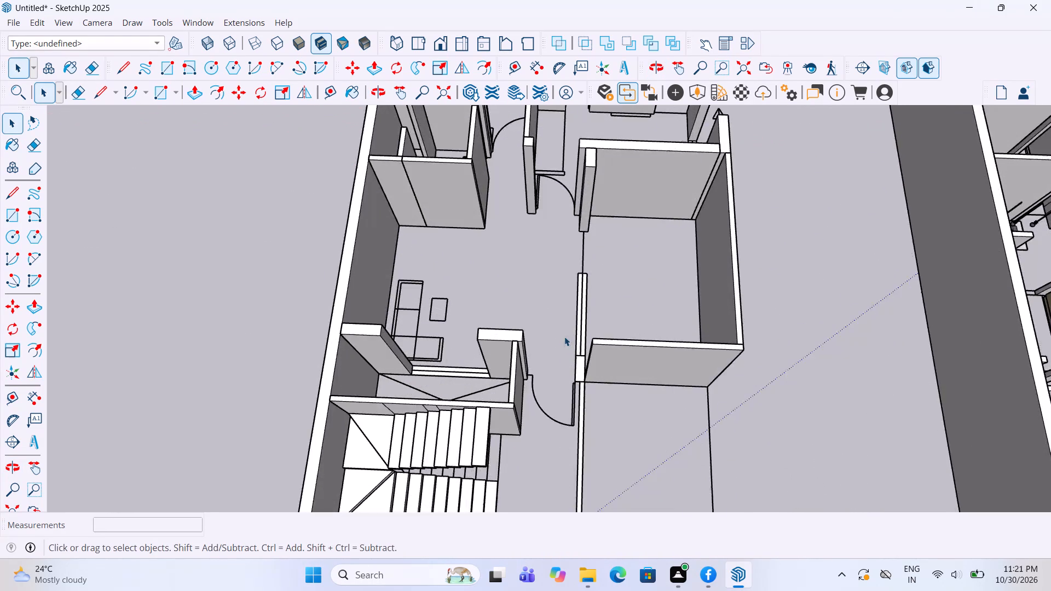
{"action": "scroll", "coordinate": [564, 337], "scroll_direction": "up", "scroll_amount": 5}
{"action": "left_click", "coordinate": [580, 366]}
{"action": "triple_click", "coordinate": [580, 366]}
{"action": "left_click", "coordinate": [580, 366]}
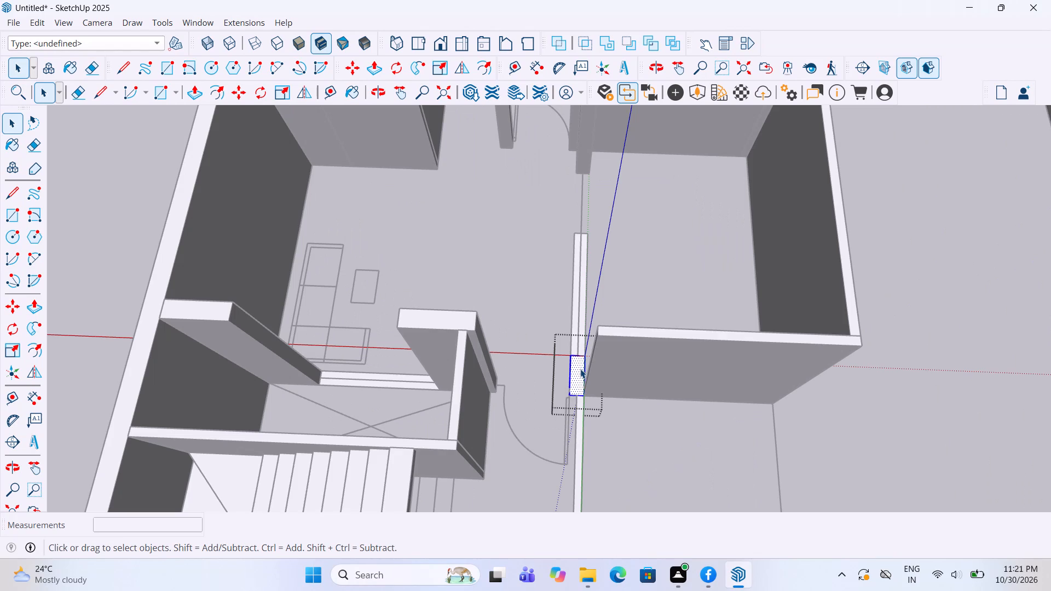
{"action": "key", "text": "p"}
{"action": "left_click", "coordinate": [574, 379]}
{"action": "left_click", "coordinate": [685, 339]}
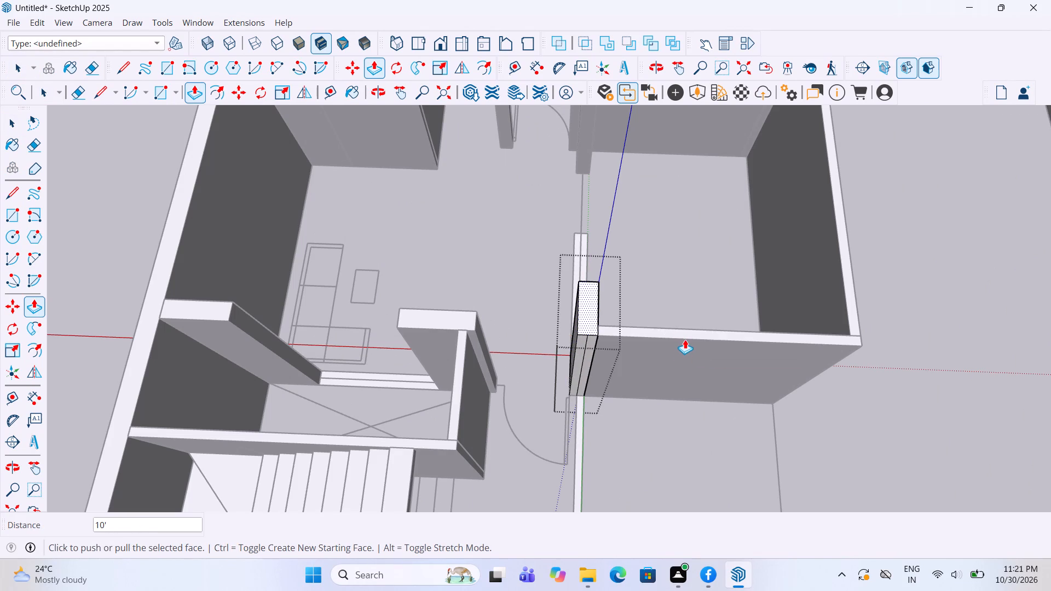
{"action": "scroll", "coordinate": [627, 302], "scroll_direction": "down", "scroll_amount": 5}
{"action": "key", "text": "space"}
{"action": "left_click", "coordinate": [629, 433]}
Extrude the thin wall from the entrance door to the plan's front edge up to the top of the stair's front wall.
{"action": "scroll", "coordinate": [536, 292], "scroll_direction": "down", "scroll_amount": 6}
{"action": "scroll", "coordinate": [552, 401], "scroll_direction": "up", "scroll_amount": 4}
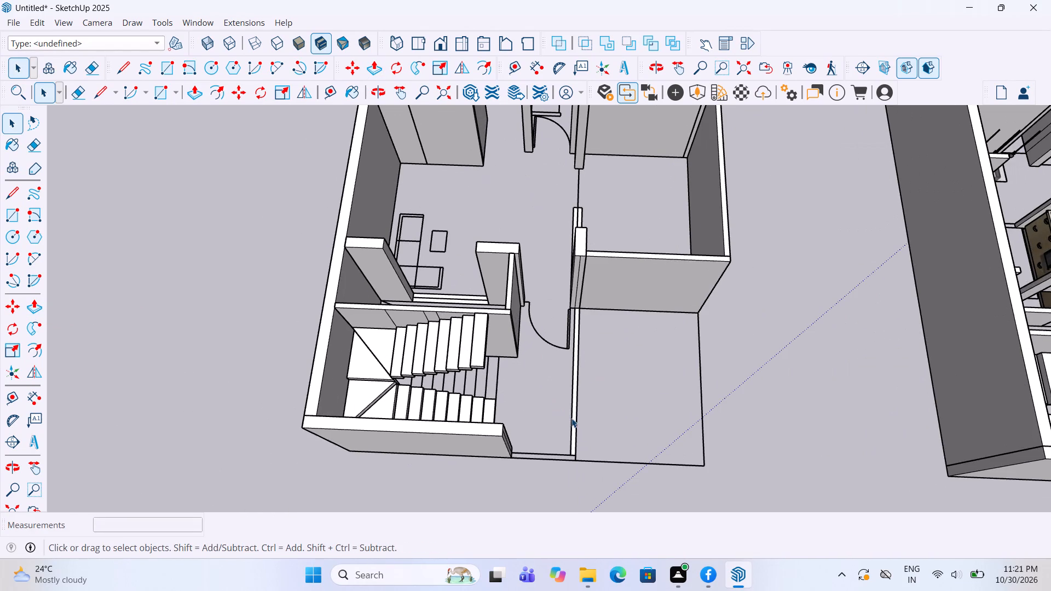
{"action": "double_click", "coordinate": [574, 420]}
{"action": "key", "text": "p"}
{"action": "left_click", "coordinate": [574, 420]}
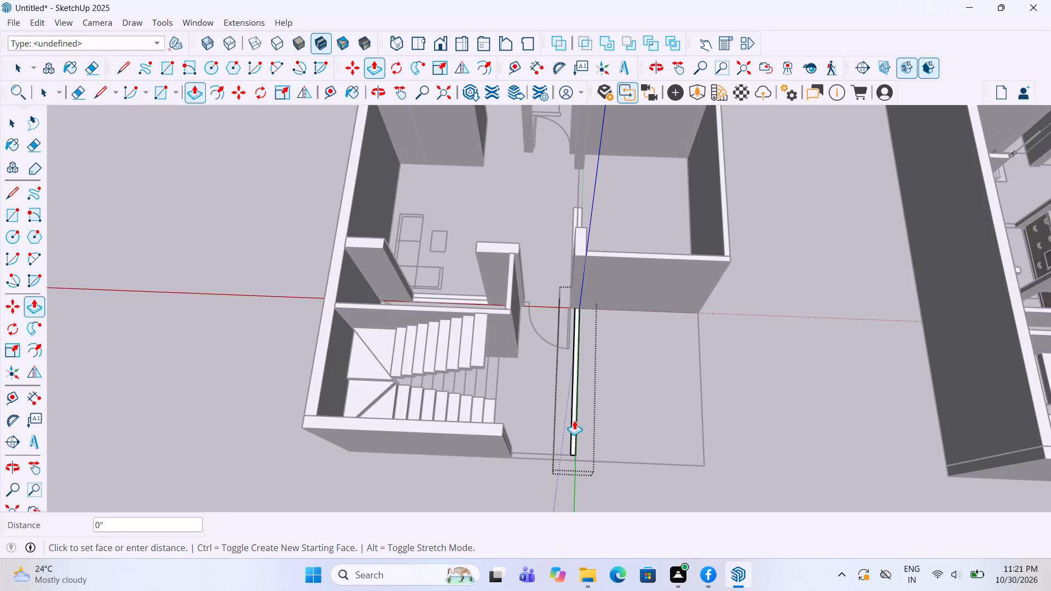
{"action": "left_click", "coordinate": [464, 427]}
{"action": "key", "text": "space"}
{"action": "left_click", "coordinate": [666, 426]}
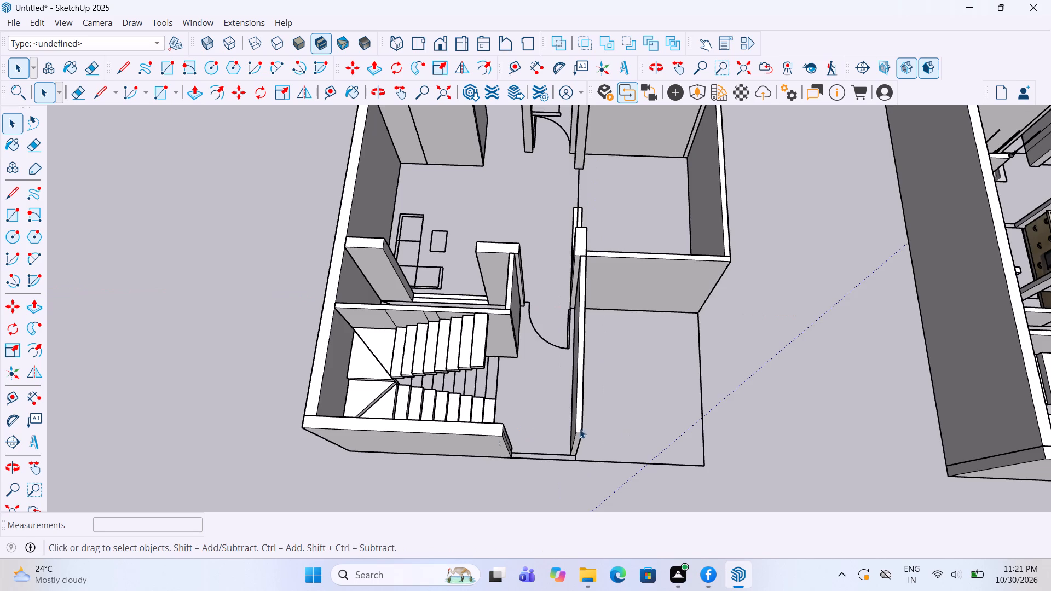
Delete the thin wall running from the entrance door to the plan's front edge.
{"action": "scroll", "coordinate": [477, 442], "scroll_direction": "down", "scroll_amount": 2}
{"action": "middle_click_drag", "start_coordinate": [487, 422], "coordinate": [534, 383]}
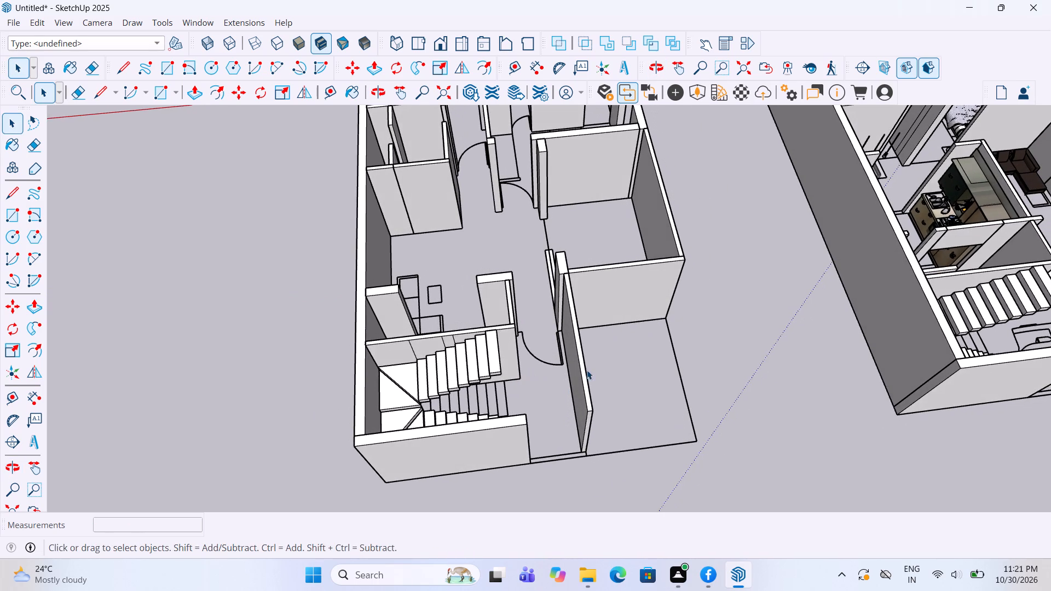
{"action": "scroll", "coordinate": [601, 365], "scroll_direction": "up", "scroll_amount": 3}
{"action": "left_click", "coordinate": [573, 391]}
{"action": "key", "text": "Delete"}
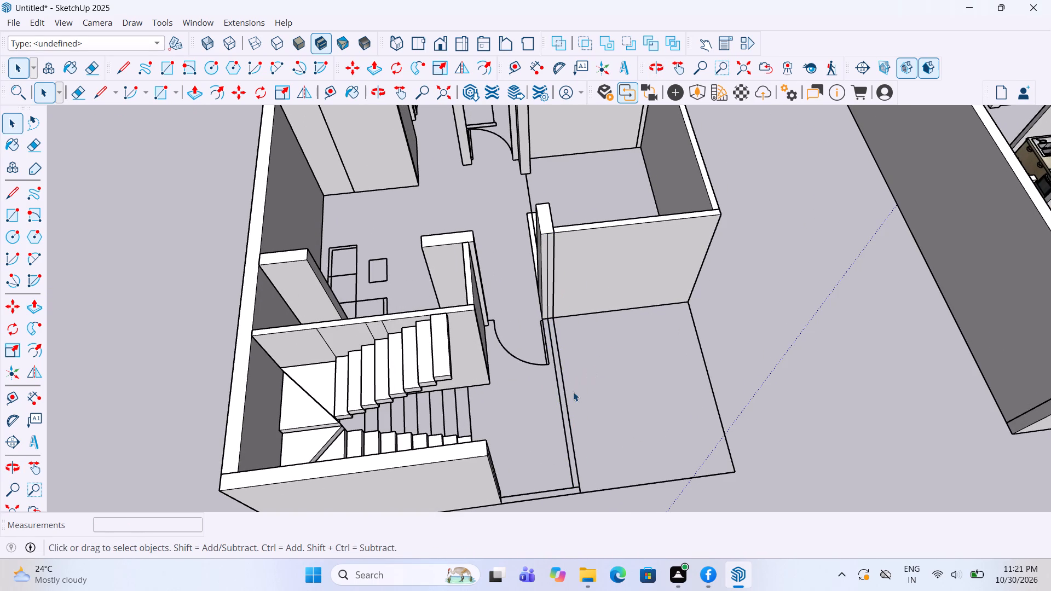
Examine the second floor's raised walls from the entrance to the rear bedrooms, alongside the furnished floor model.
{"action": "middle_click_drag", "start_coordinate": [563, 399], "coordinate": [511, 444]}
{"action": "scroll", "coordinate": [391, 457], "scroll_direction": "down", "scroll_amount": 7}
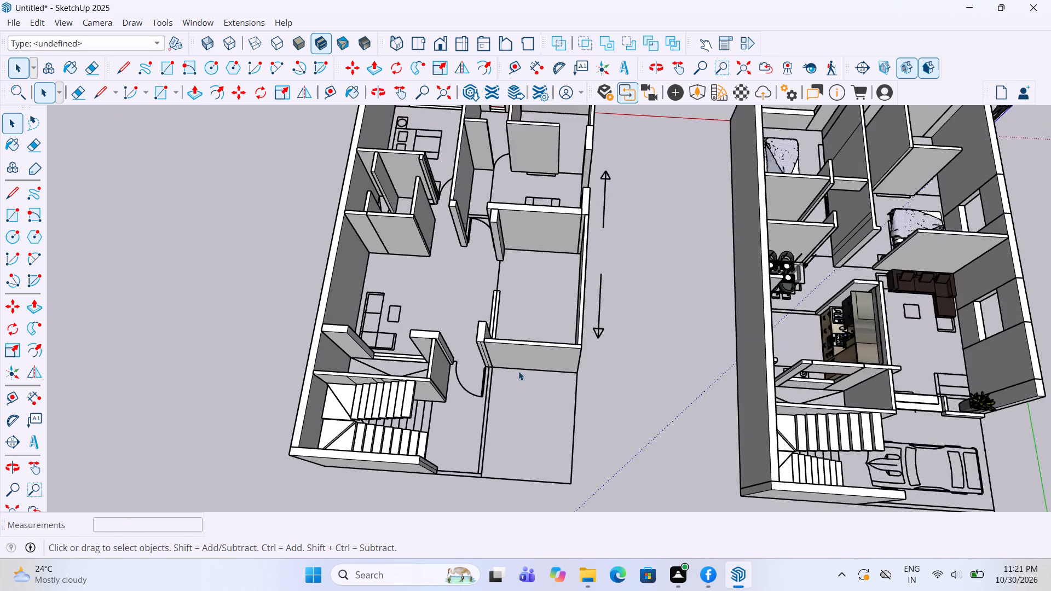
{"action": "scroll", "coordinate": [532, 305], "scroll_direction": "up", "scroll_amount": 4}
{"action": "middle_click_drag", "start_coordinate": [535, 260], "coordinate": [508, 260]}
{"action": "scroll", "coordinate": [490, 307], "scroll_direction": "up", "scroll_amount": 1}
{"action": "scroll", "coordinate": [403, 427], "scroll_direction": "down", "scroll_amount": 10}
{"action": "scroll", "coordinate": [449, 362], "scroll_direction": "up", "scroll_amount": 4}
{"action": "scroll", "coordinate": [457, 402], "scroll_direction": "down", "scroll_amount": 6}
{"action": "scroll", "coordinate": [500, 276], "scroll_direction": "up", "scroll_amount": 5}
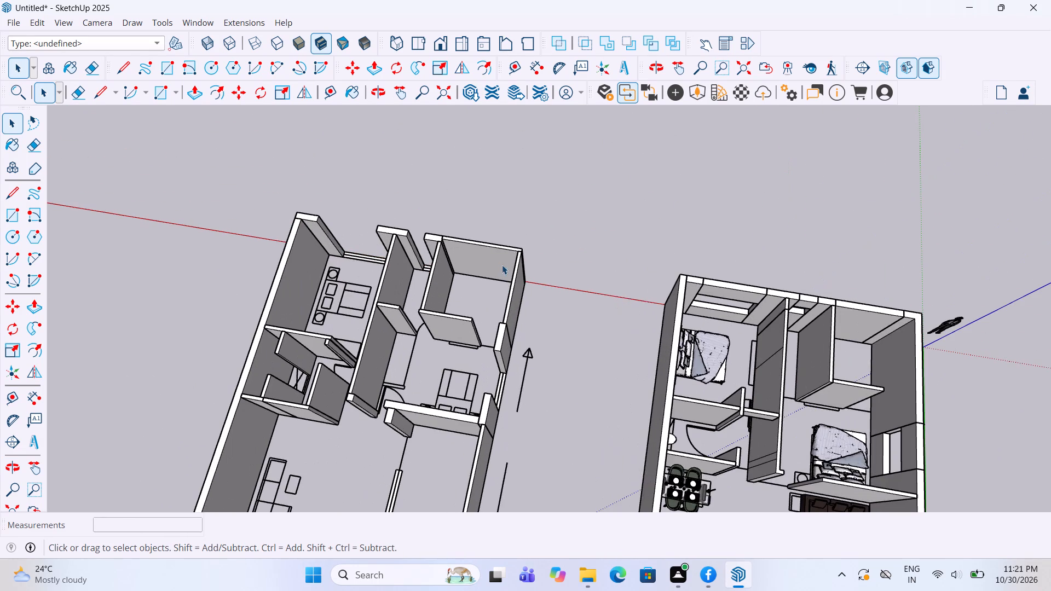
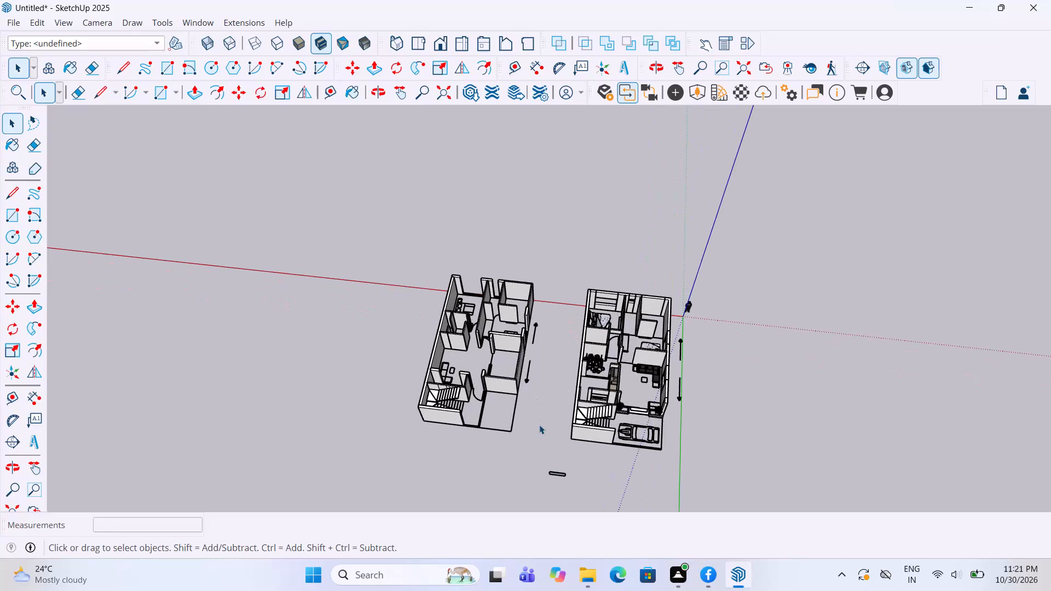
Save the model as g+1n in the Documents folder, purging unused items and turning off future purge prompts.
{"action": "key", "text": "ctrl+s"}
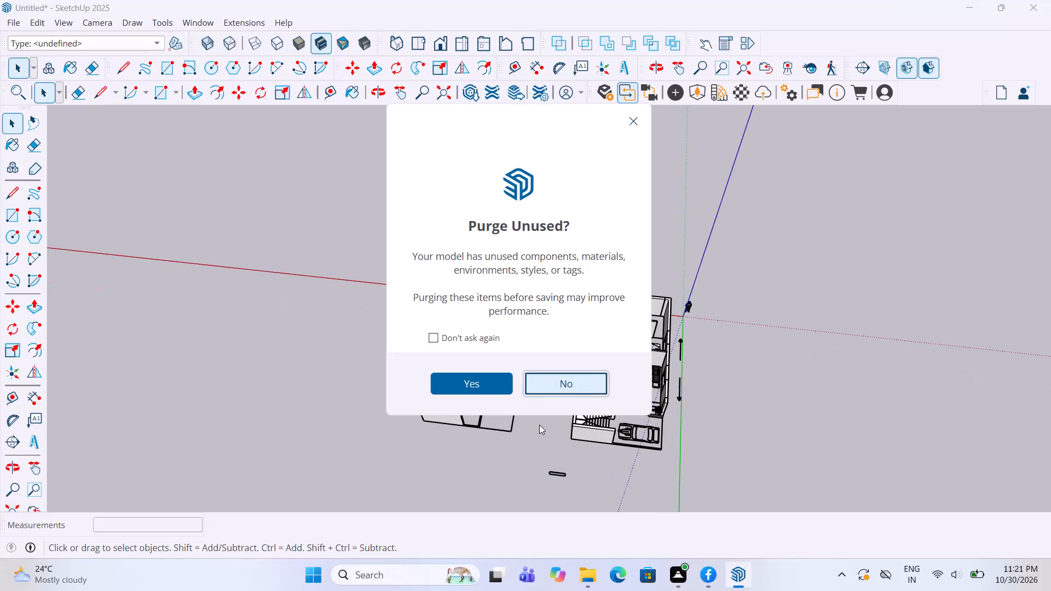
{"action": "left_click", "coordinate": [430, 339]}
{"action": "left_click", "coordinate": [459, 384]}
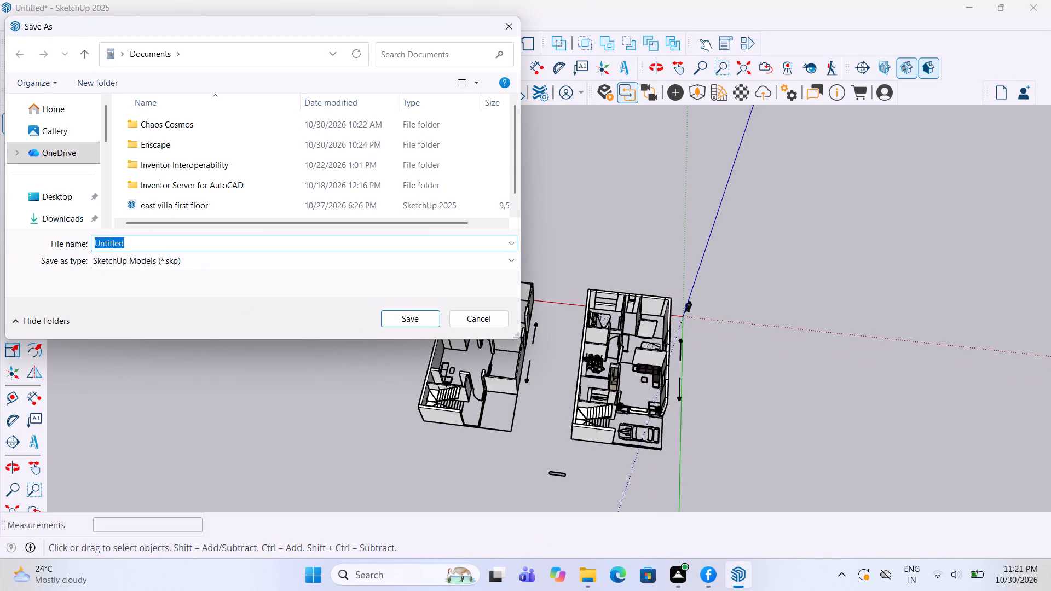
{"action": "key", "text": "g"}
{"action": "key", "text": "shift+plus"}
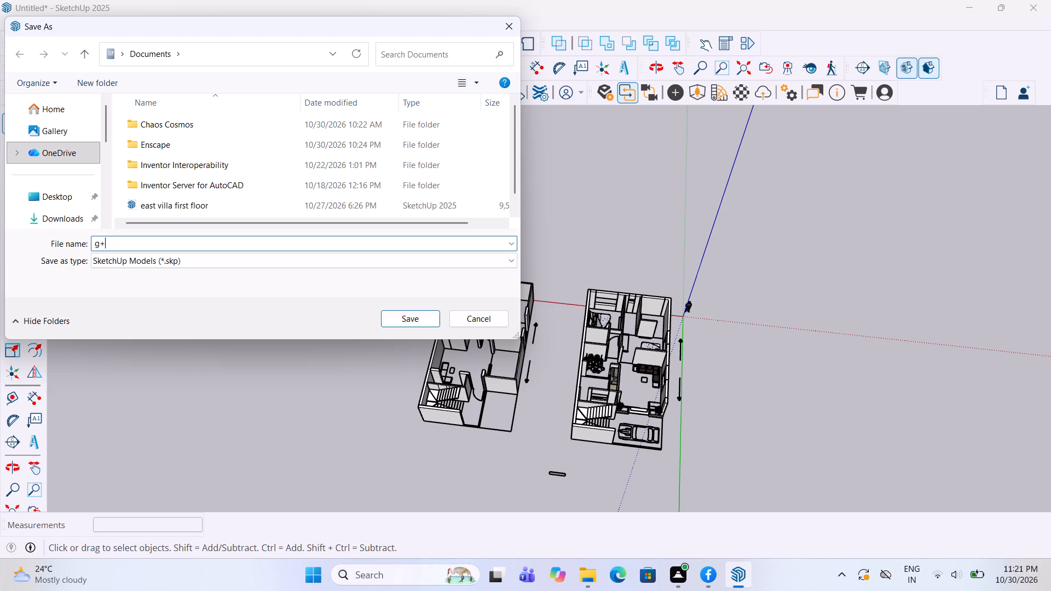
{"action": "type", "text": "1n"}
{"action": "key", "text": "Return"}
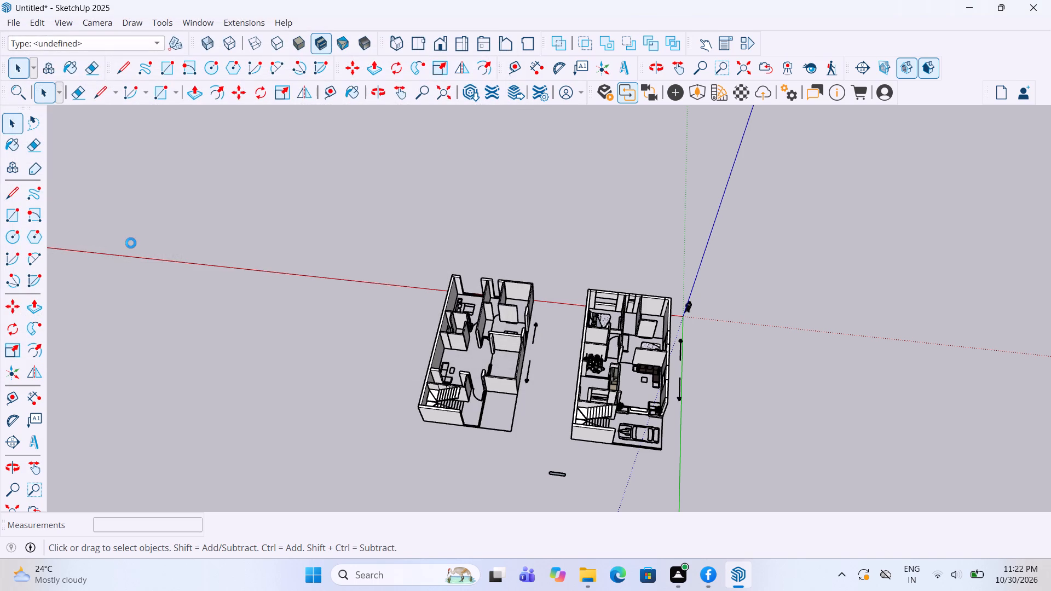
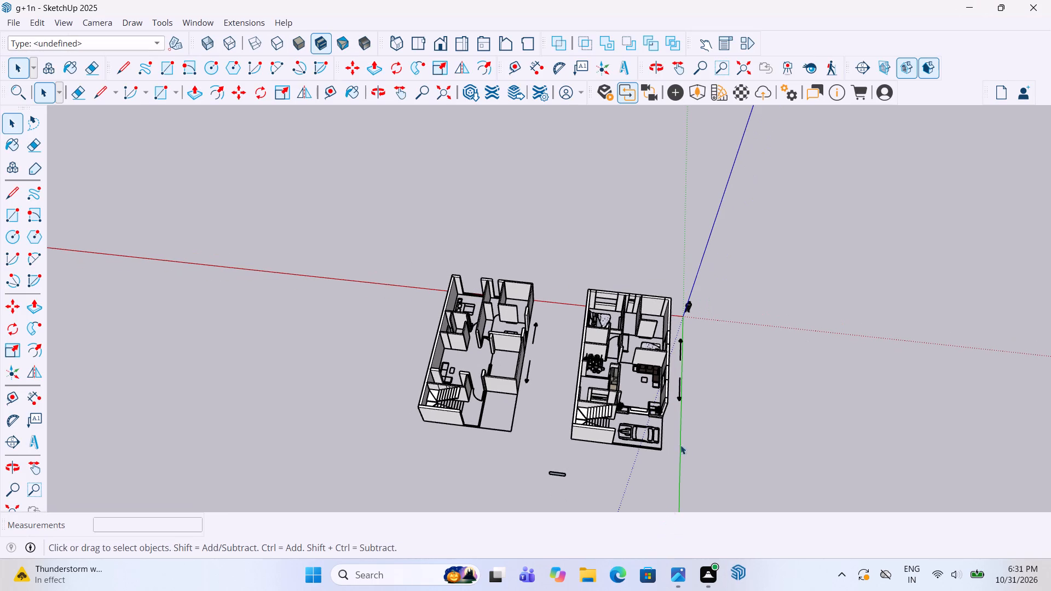
Raise the wide low sill at the second-floor bedroom's outer wall with Push/Pull, level with the neighbouring wall tops.
{"action": "scroll", "coordinate": [400, 475], "scroll_direction": "up", "scroll_amount": 4}
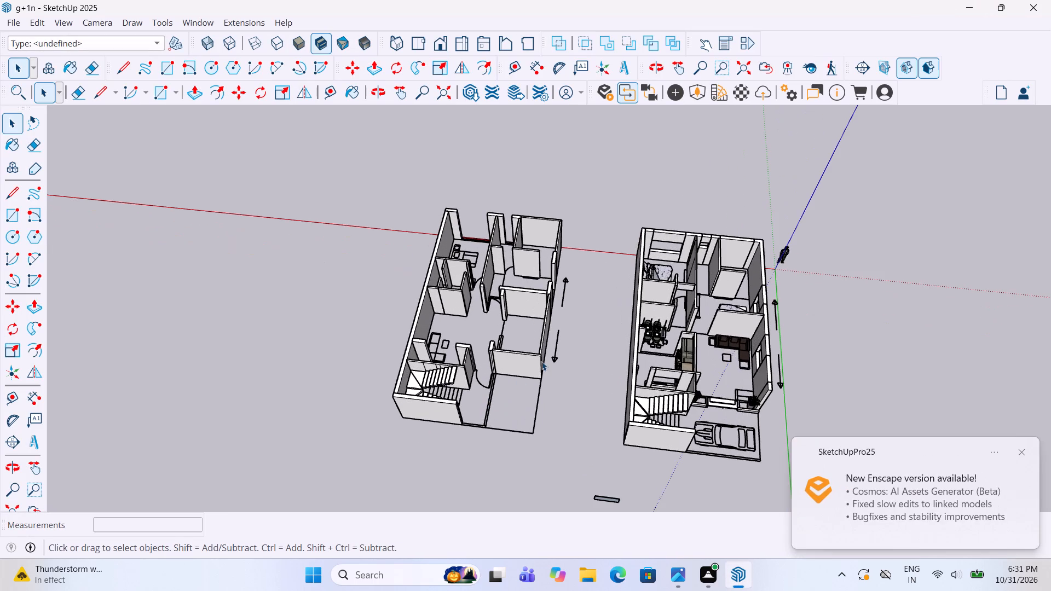
{"action": "left_click", "coordinate": [1022, 448]}
{"action": "scroll", "coordinate": [775, 414], "scroll_direction": "up", "scroll_amount": 2}
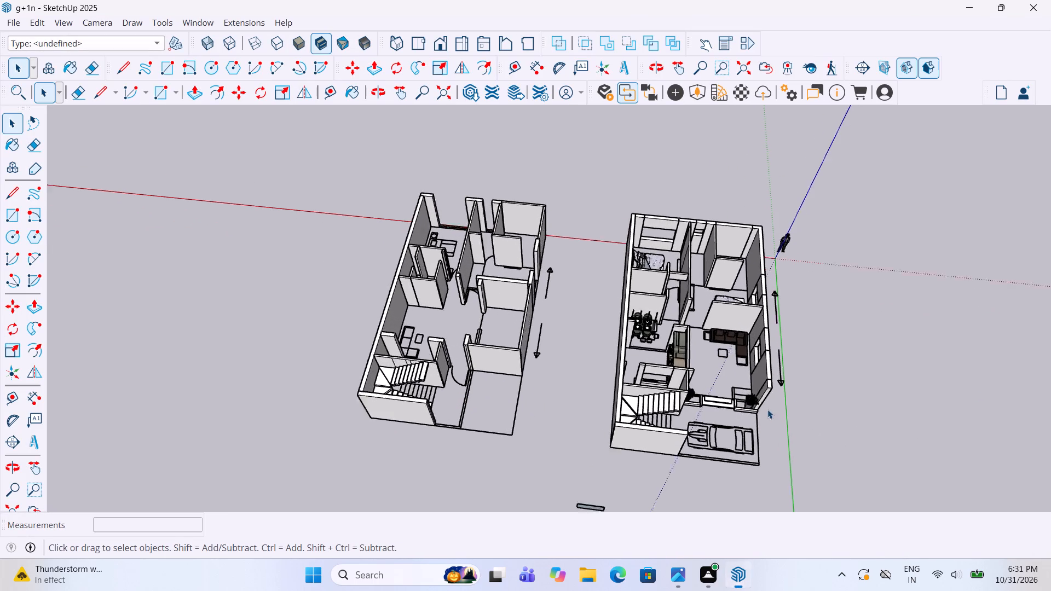
{"action": "scroll", "coordinate": [767, 409], "scroll_direction": "up", "scroll_amount": 4}
{"action": "middle_click_drag", "start_coordinate": [113, 405], "coordinate": [499, 322]}
{"action": "scroll", "coordinate": [556, 286], "scroll_direction": "down", "scroll_amount": 5}
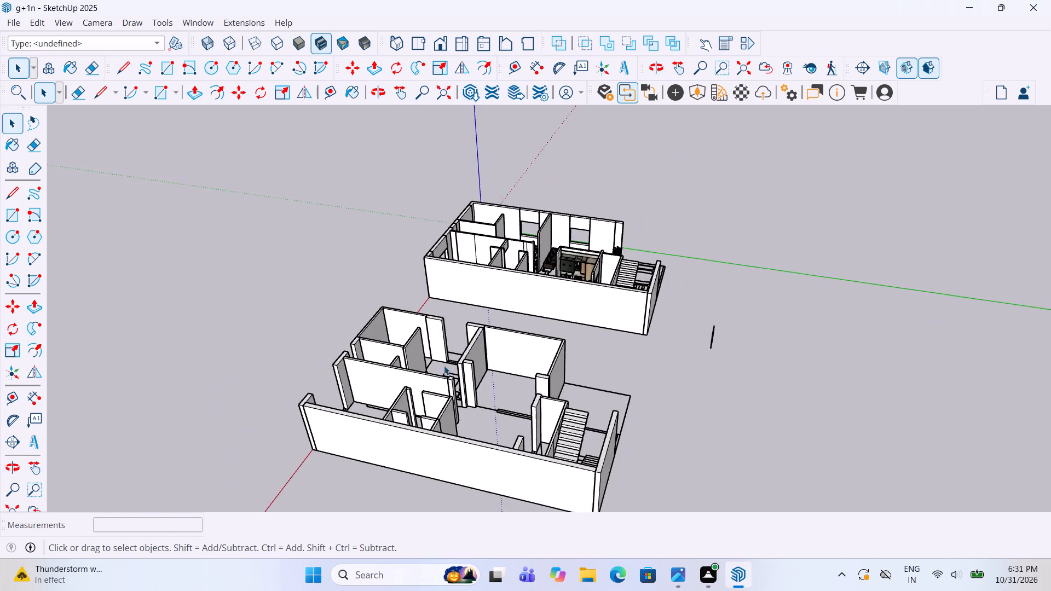
{"action": "scroll", "coordinate": [418, 369], "scroll_direction": "up", "scroll_amount": 4}
{"action": "middle_click_drag", "start_coordinate": [222, 423], "coordinate": [604, 410]}
{"action": "scroll", "coordinate": [601, 354], "scroll_direction": "down", "scroll_amount": 3}
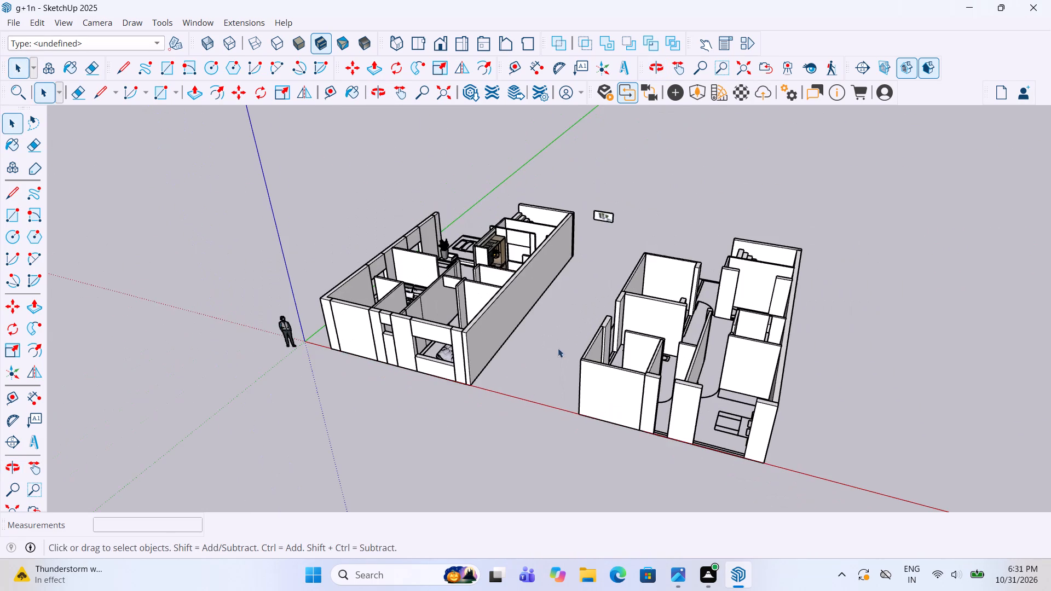
{"action": "middle_click_drag", "start_coordinate": [540, 372], "coordinate": [652, 447]}
{"action": "scroll", "coordinate": [821, 391], "scroll_direction": "up", "scroll_amount": 5}
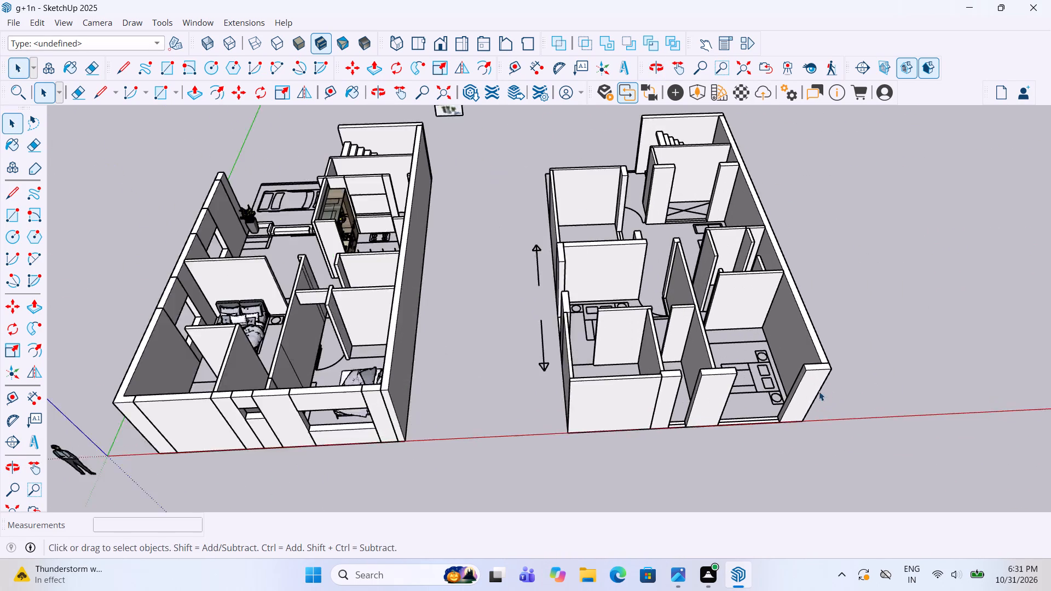
{"action": "scroll", "coordinate": [782, 437], "scroll_direction": "up", "scroll_amount": 5}
{"action": "scroll", "coordinate": [732, 415], "scroll_direction": "up", "scroll_amount": 8}
{"action": "left_click", "coordinate": [695, 423]}
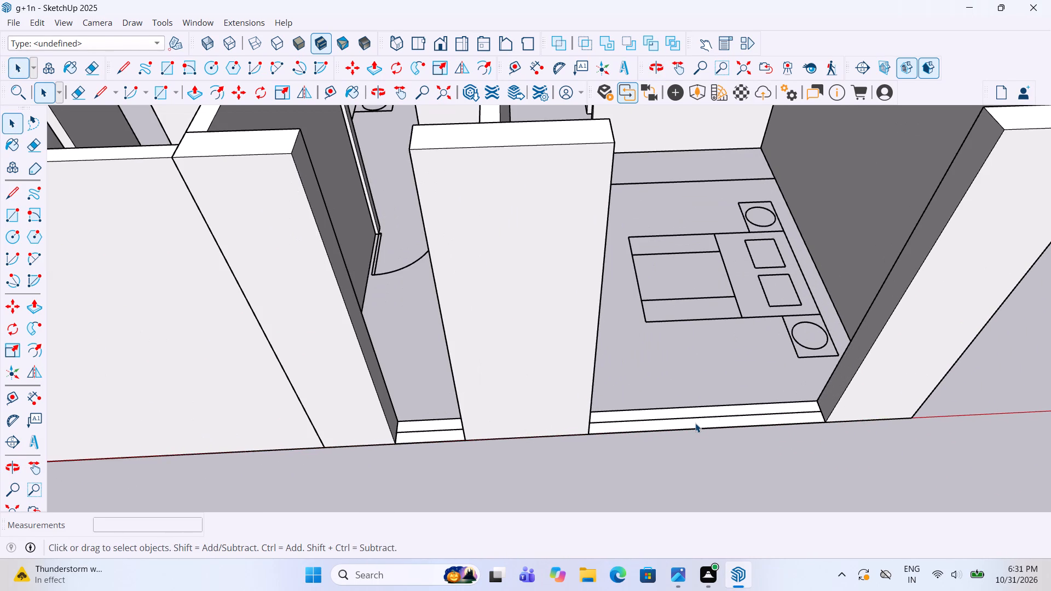
{"action": "left_click", "coordinate": [695, 423]}
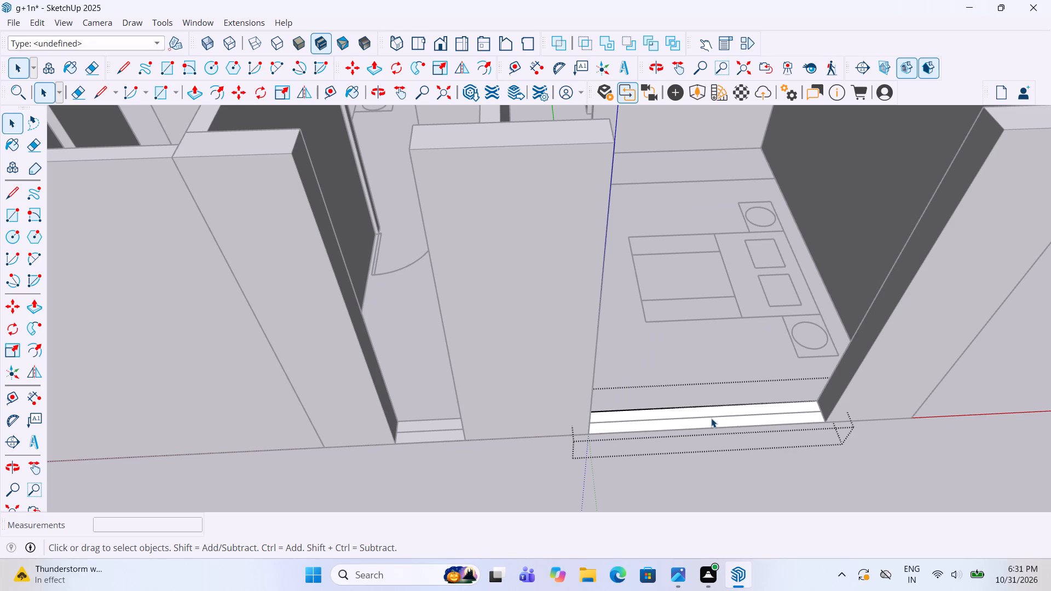
{"action": "key", "text": "p"}
{"action": "left_click", "coordinate": [717, 412]}
{"action": "scroll", "coordinate": [717, 409], "scroll_direction": "down", "scroll_amount": 2}
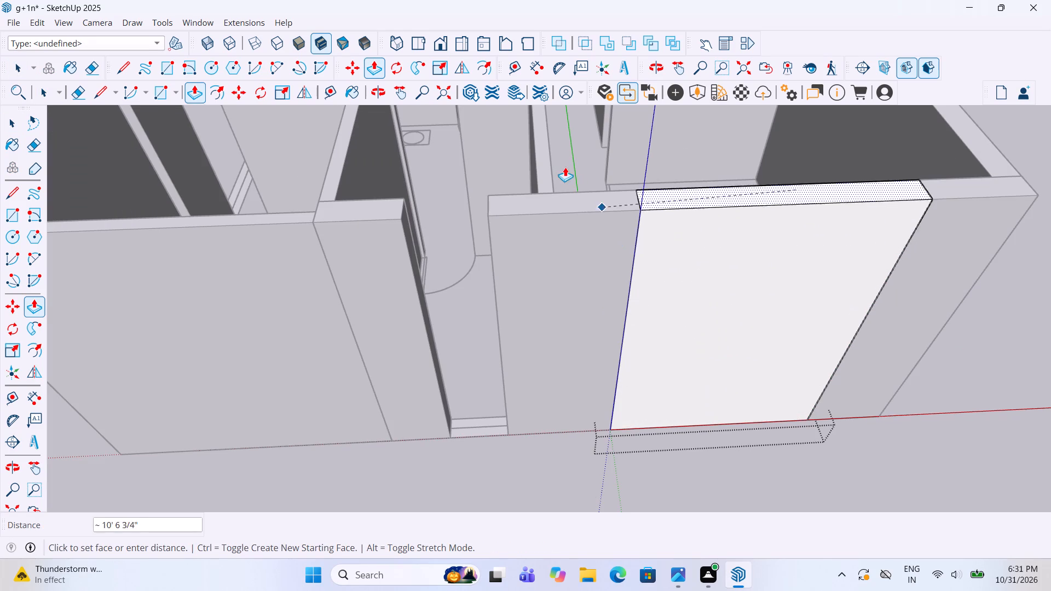
{"action": "left_click", "coordinate": [565, 196]}
{"action": "key", "text": "space"}
{"action": "left_click", "coordinate": [542, 458]}
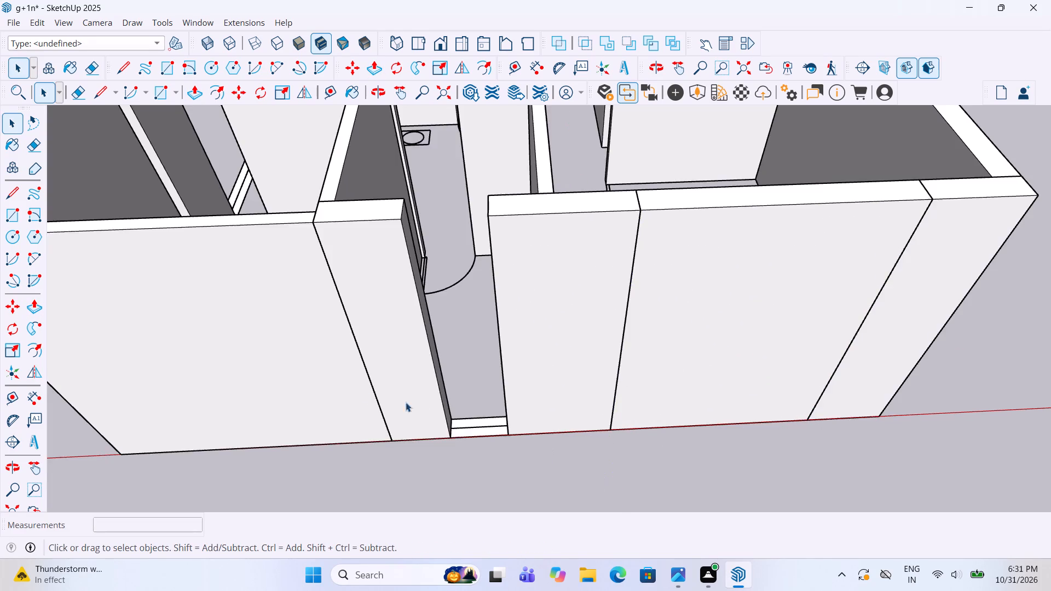
Place a horizontal guide 3' above the base of the wide bedroom wall panel and another 4' above that guide.
{"action": "scroll", "coordinate": [368, 393], "scroll_direction": "down", "scroll_amount": 4}
{"action": "scroll", "coordinate": [285, 338], "scroll_direction": "down", "scroll_amount": 5}
{"action": "middle_click_drag", "start_coordinate": [397, 337], "coordinate": [396, 328]}
{"action": "scroll", "coordinate": [468, 331], "scroll_direction": "up", "scroll_amount": 5}
{"action": "middle_click_drag", "start_coordinate": [564, 338], "coordinate": [548, 324]}
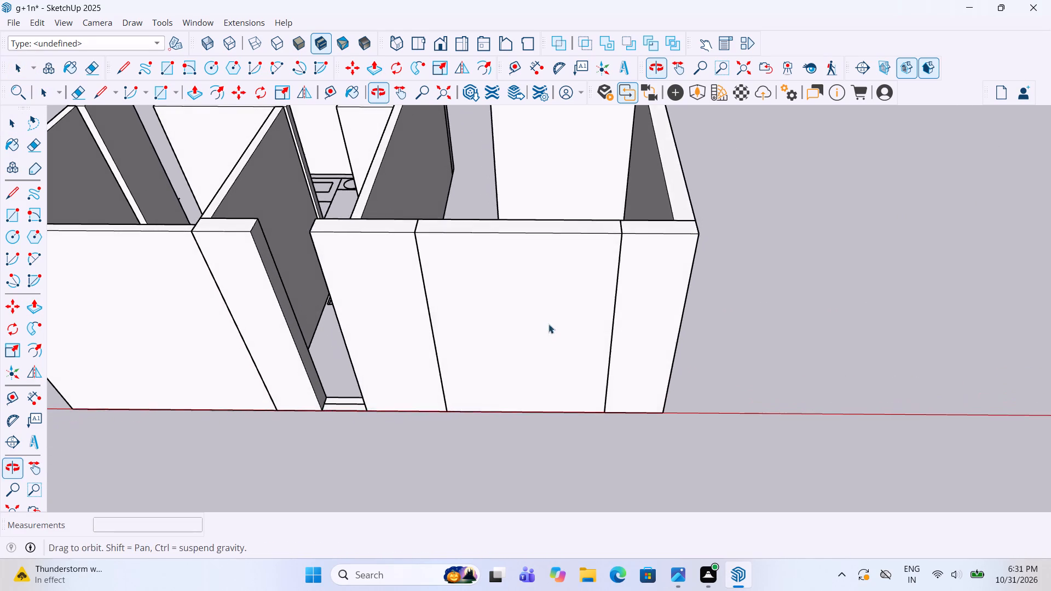
{"action": "left_click", "coordinate": [10, 393]}
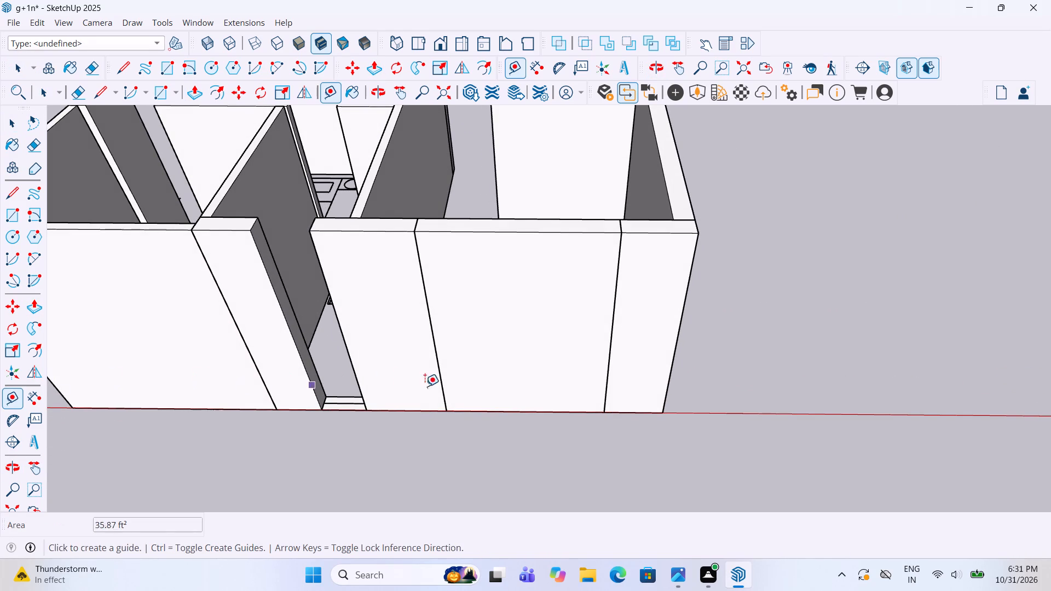
{"action": "left_click", "coordinate": [524, 408]}
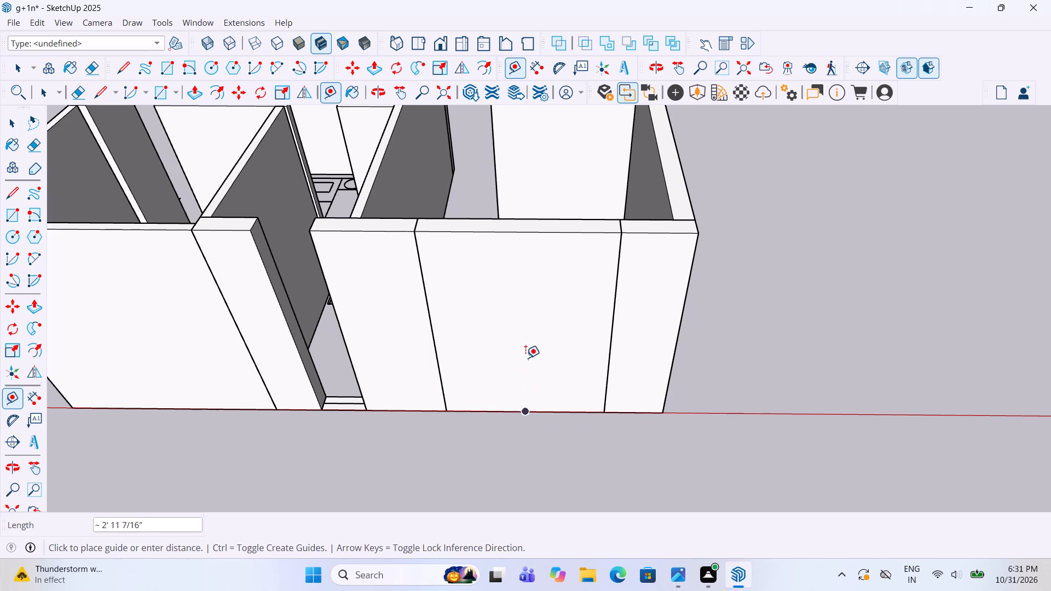
{"action": "left_click", "coordinate": [16, 405]}
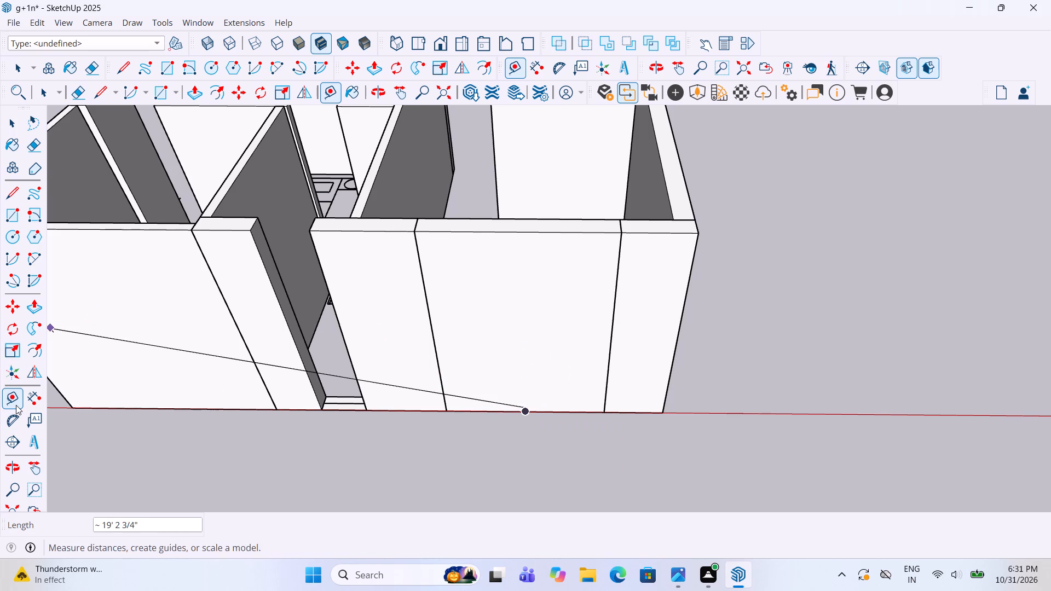
{"action": "left_click", "coordinate": [578, 410]}
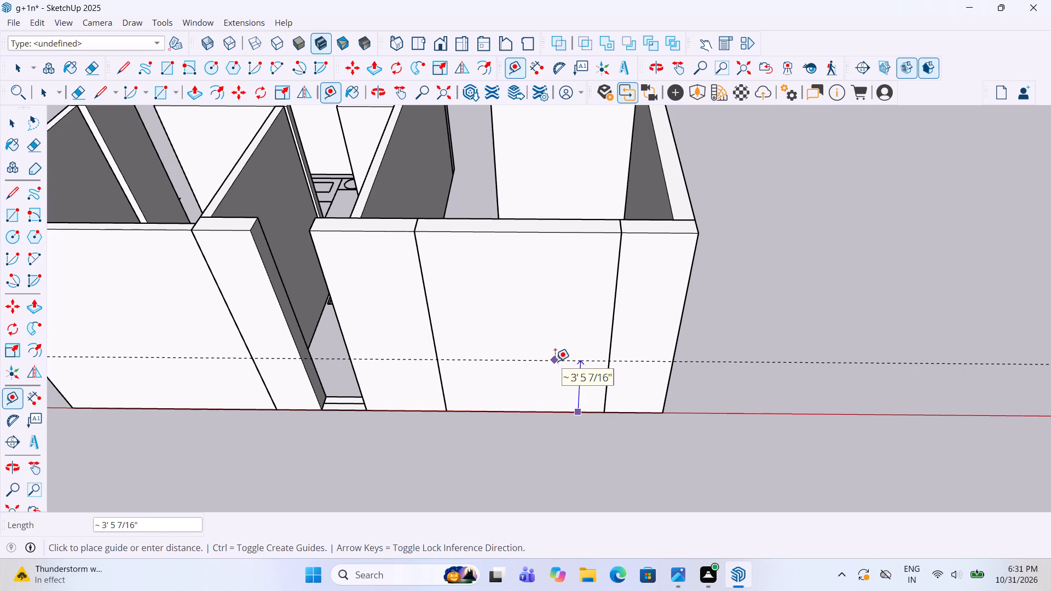
{"action": "type", "text": "3'"}
{"action": "key", "text": "Return"}
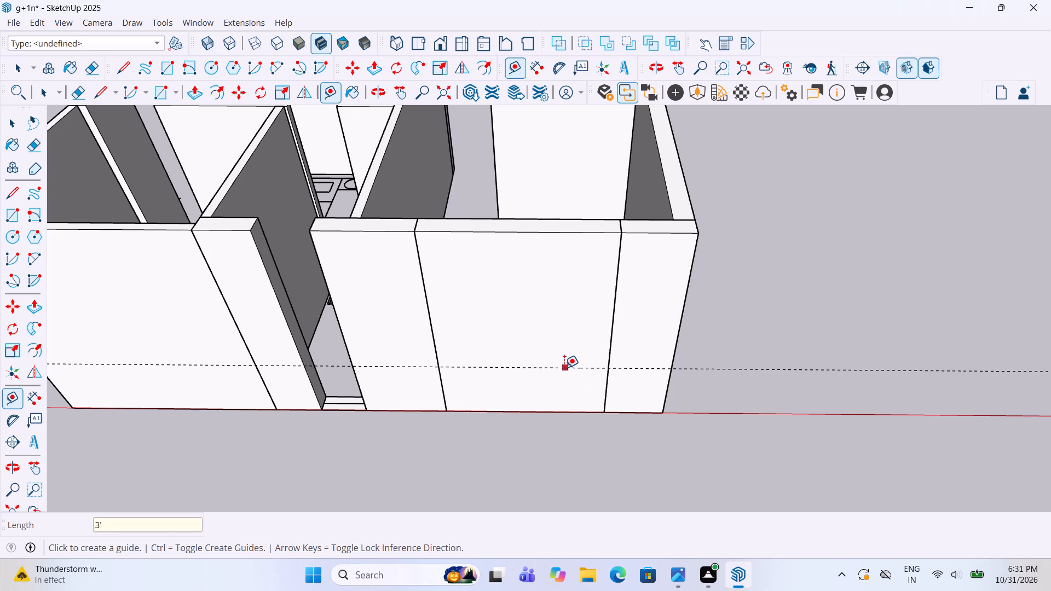
{"action": "left_click", "coordinate": [564, 368]}
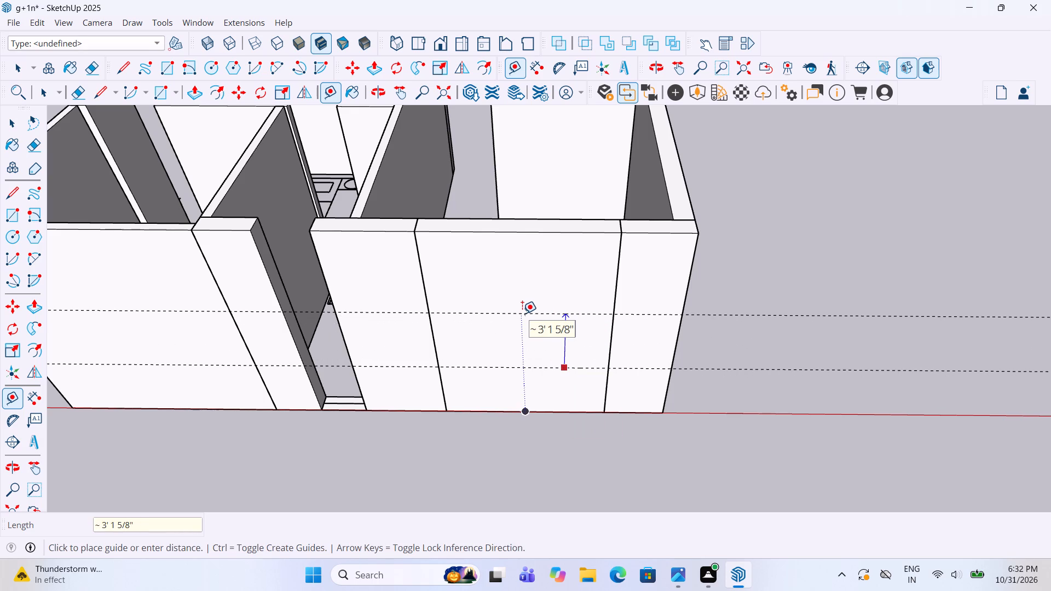
{"action": "type", "text": "4'"}
{"action": "key", "text": "Return"}
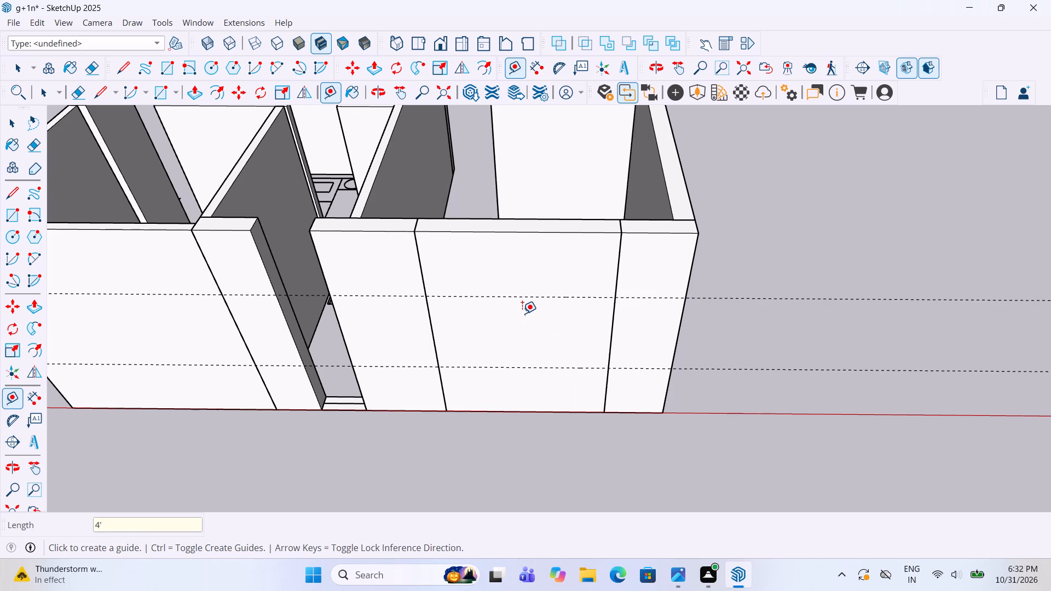
{"action": "key", "text": "Escape"}
{"action": "key", "text": "space"}
Cut a 4' high, full-width window opening between the guides by pushing a rectangle 9" through the bedroom wall panel and deleting its face.
{"action": "double_click", "coordinate": [523, 320]}
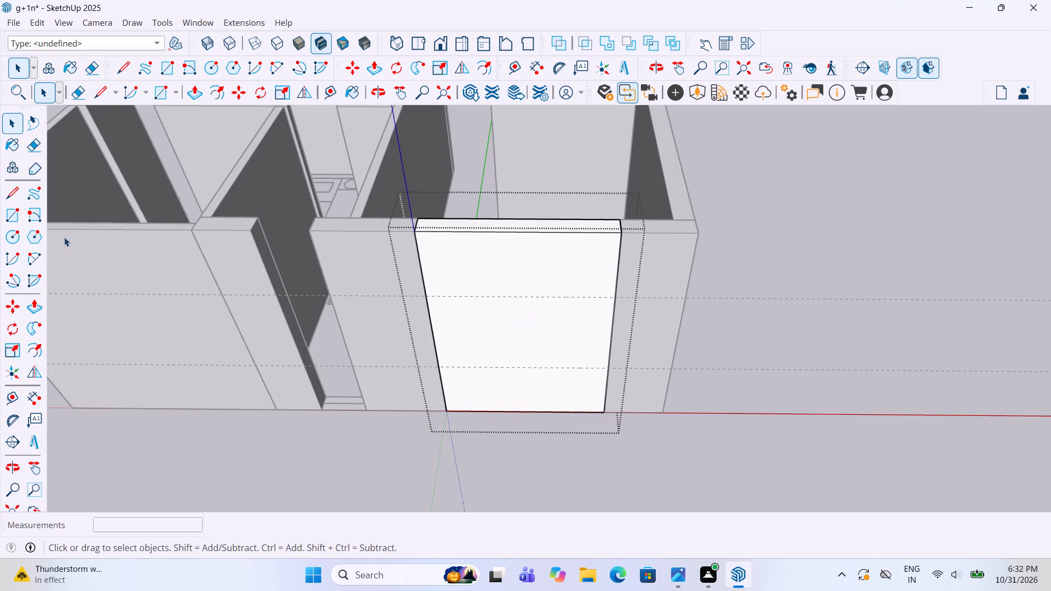
{"action": "left_click", "coordinate": [7, 214]}
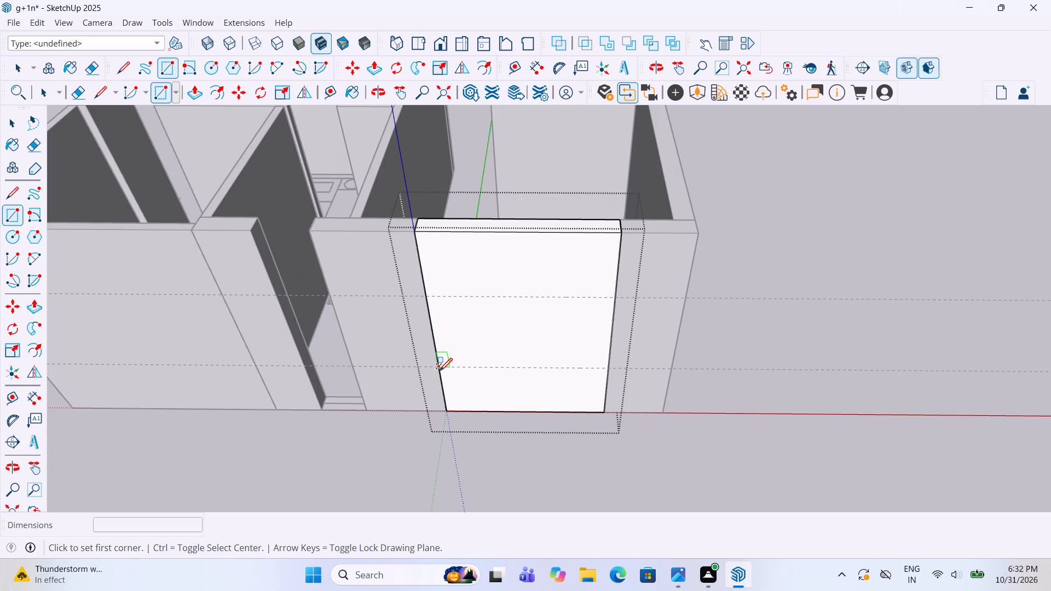
{"action": "left_click", "coordinate": [441, 369]}
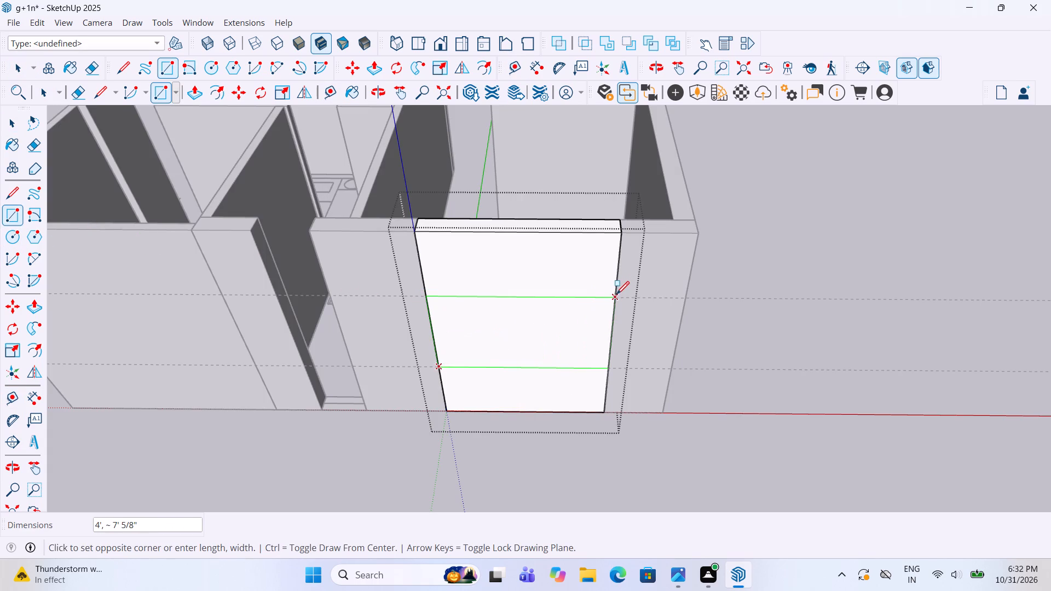
{"action": "left_click", "coordinate": [615, 298]}
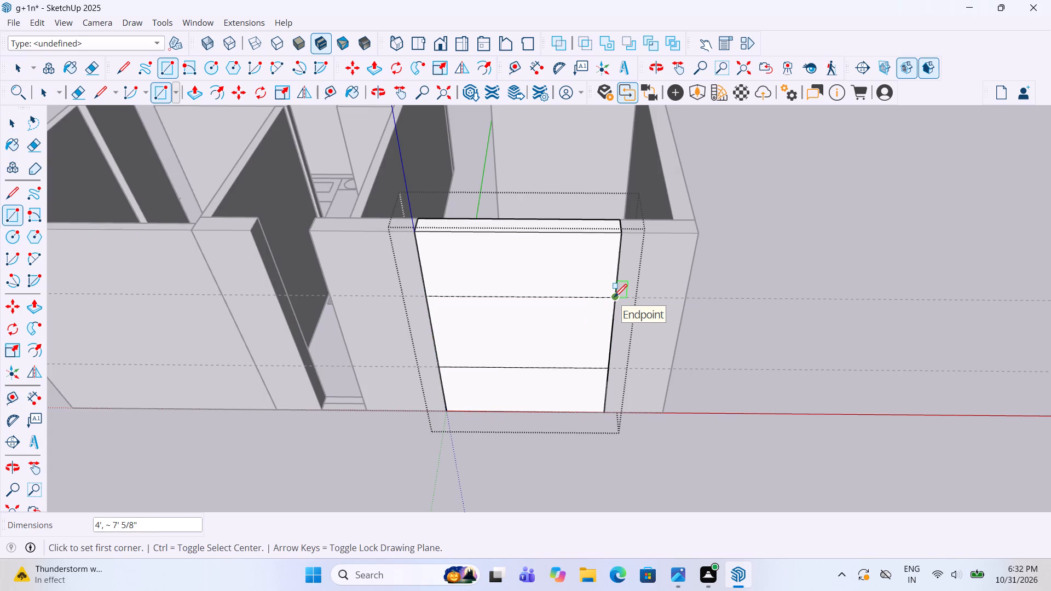
{"action": "key", "text": "space"}
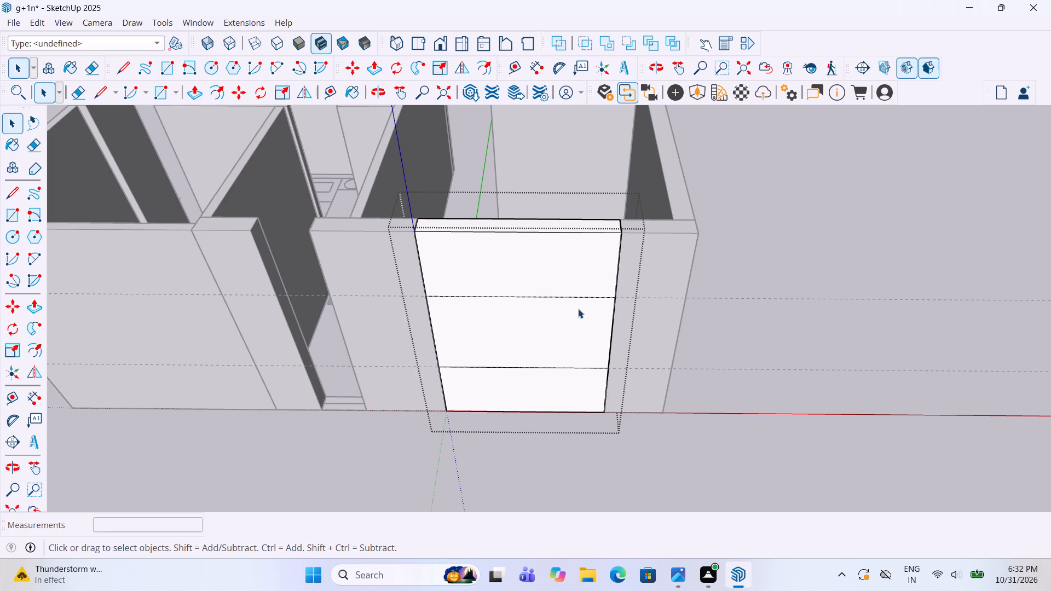
{"action": "key", "text": "p"}
{"action": "left_click", "coordinate": [553, 333]}
{"action": "left_click", "coordinate": [540, 306]}
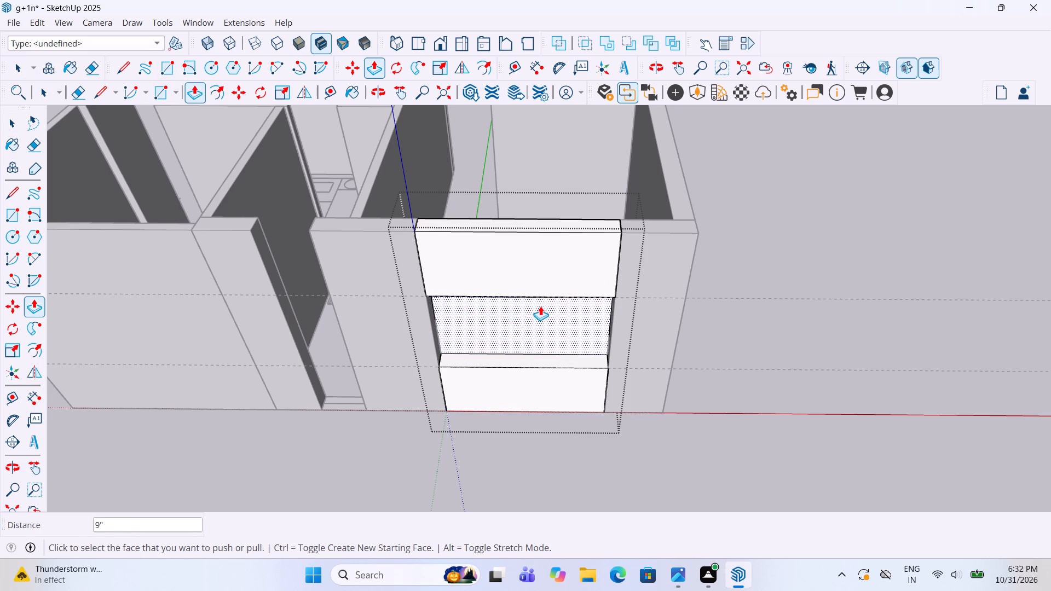
{"action": "key", "text": "space"}
{"action": "left_click", "coordinate": [540, 319]}
{"action": "key", "text": "Delete"}
{"action": "left_click", "coordinate": [951, 255]}
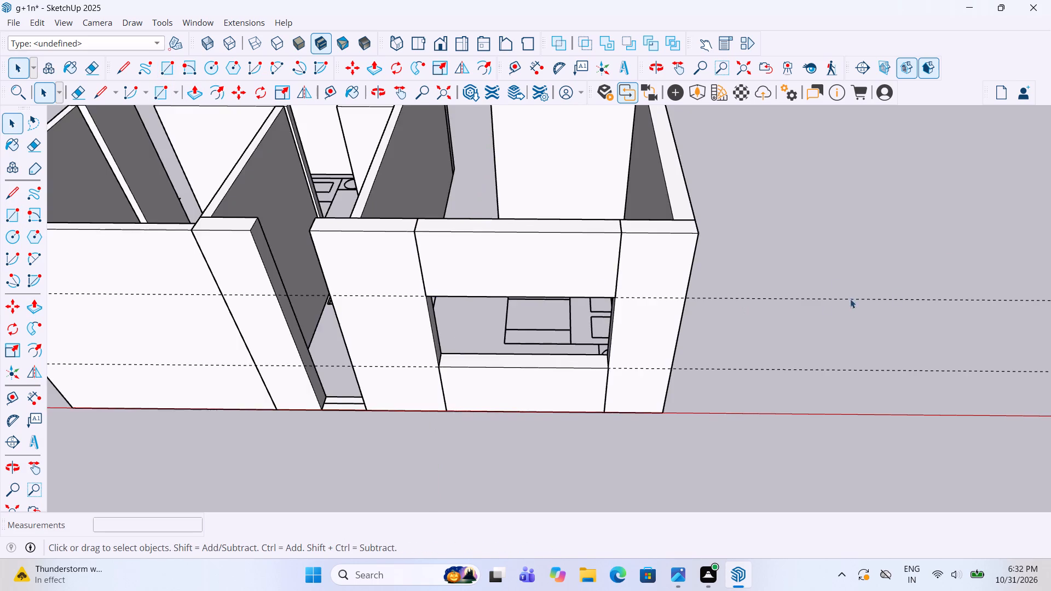
Raise the low sill in the narrow gap beside the window wall with Push/Pull, level with the adjacent wall tops.
{"action": "scroll", "coordinate": [812, 308], "scroll_direction": "down", "scroll_amount": 3}
{"action": "middle_click_drag", "start_coordinate": [492, 307], "coordinate": [954, 285]}
{"action": "middle_click_drag", "start_coordinate": [950, 302], "coordinate": [954, 329]}
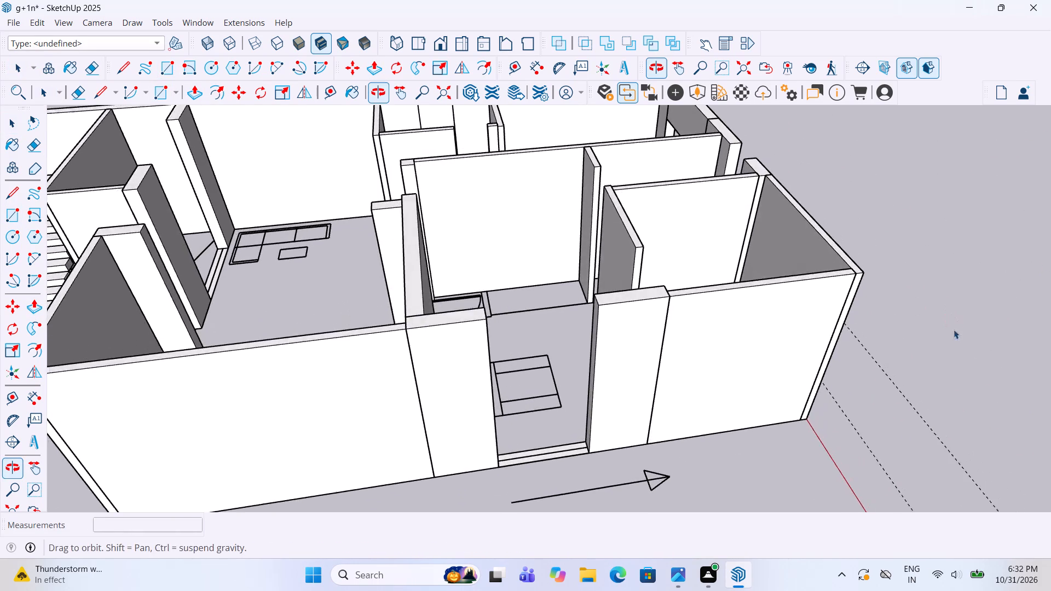
{"action": "middle_click_drag", "start_coordinate": [954, 329], "coordinate": [954, 327]}
{"action": "middle_click_drag", "start_coordinate": [954, 331], "coordinate": [935, 329]}
{"action": "middle_click_drag", "start_coordinate": [812, 311], "coordinate": [339, 337]}
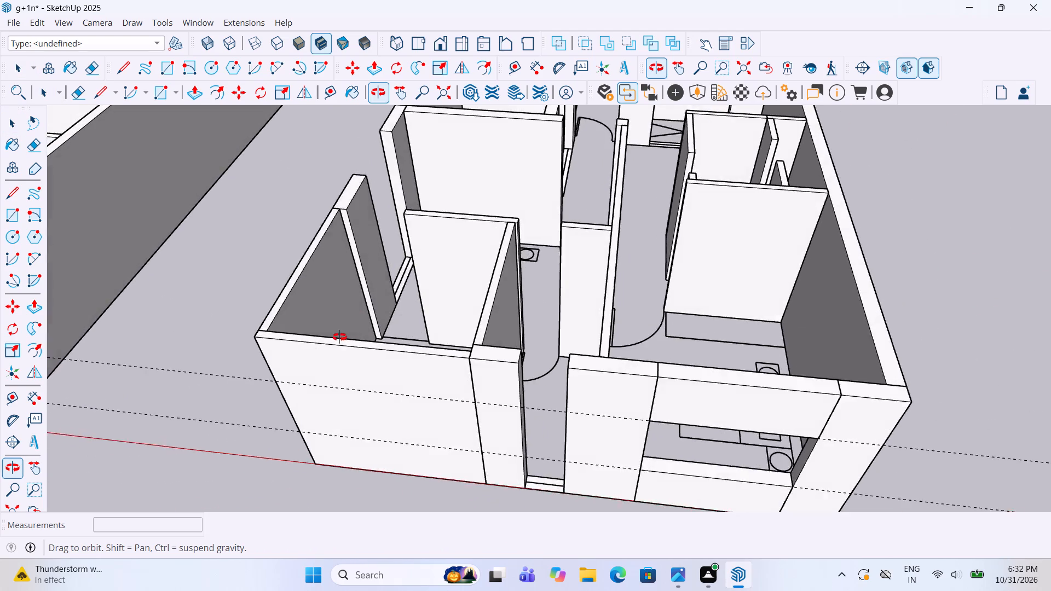
{"action": "middle_click_drag", "start_coordinate": [339, 337], "coordinate": [378, 306]}
{"action": "scroll", "coordinate": [382, 309], "scroll_direction": "down", "scroll_amount": 5}
{"action": "scroll", "coordinate": [634, 333], "scroll_direction": "up", "scroll_amount": 8}
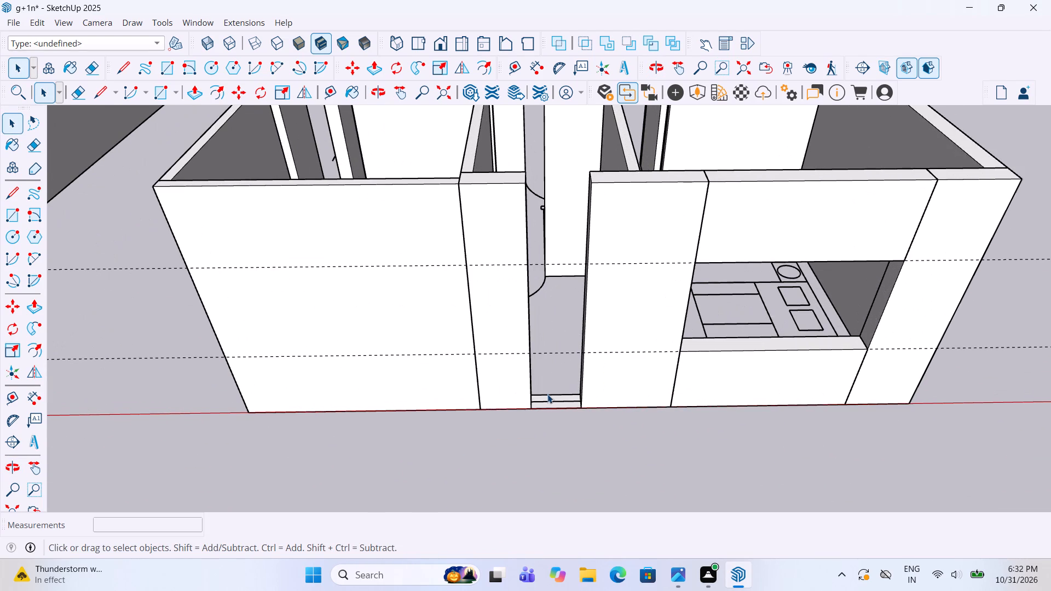
{"action": "double_click", "coordinate": [548, 400]}
{"action": "key", "text": "p"}
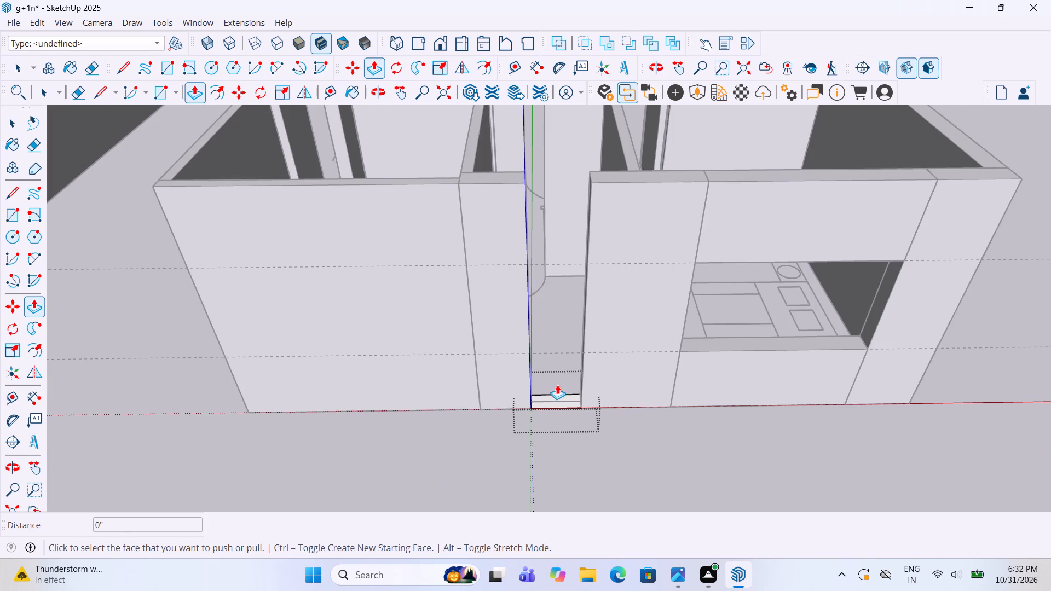
{"action": "double_click", "coordinate": [567, 394]}
{"action": "double_click", "coordinate": [563, 399]}
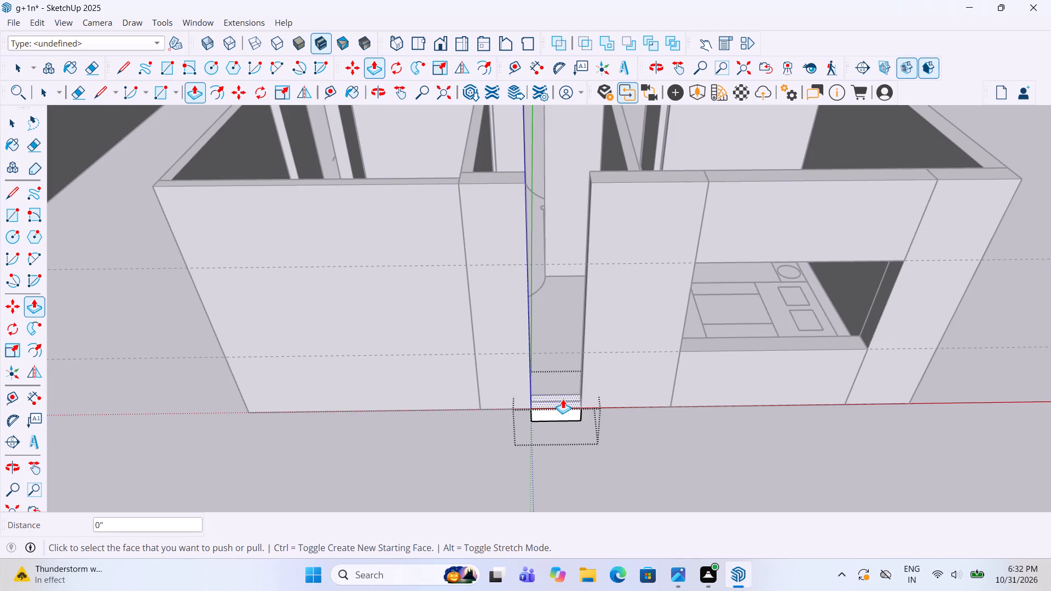
{"action": "key", "text": "ctrl+z"}
{"action": "left_click_drag", "start_coordinate": [564, 396], "coordinate": [567, 391]}
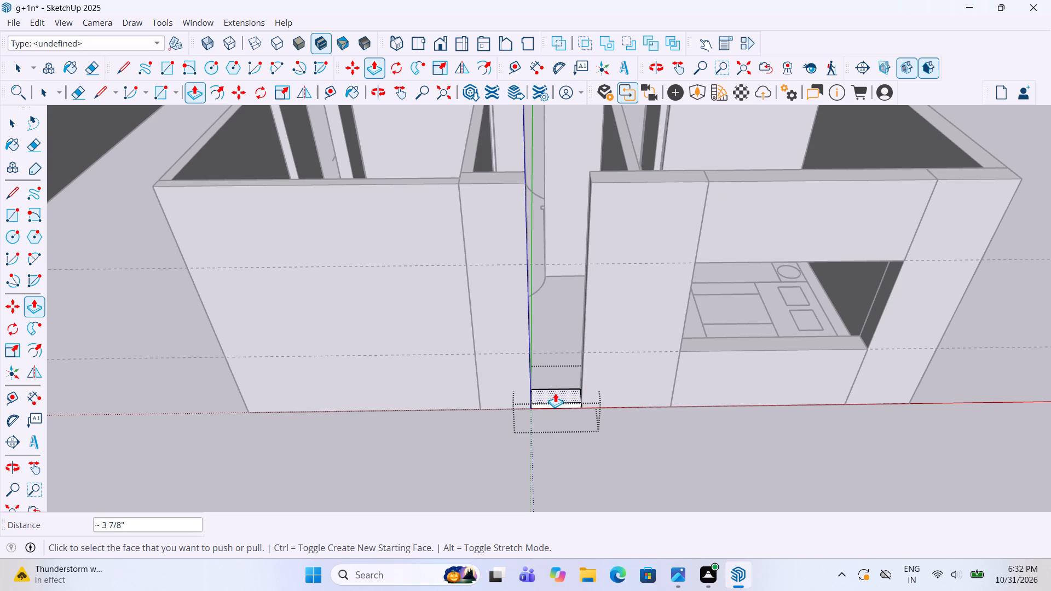
{"action": "left_click_drag", "start_coordinate": [555, 393], "coordinate": [556, 388]}
{"action": "left_click_drag", "start_coordinate": [556, 390], "coordinate": [593, 255]}
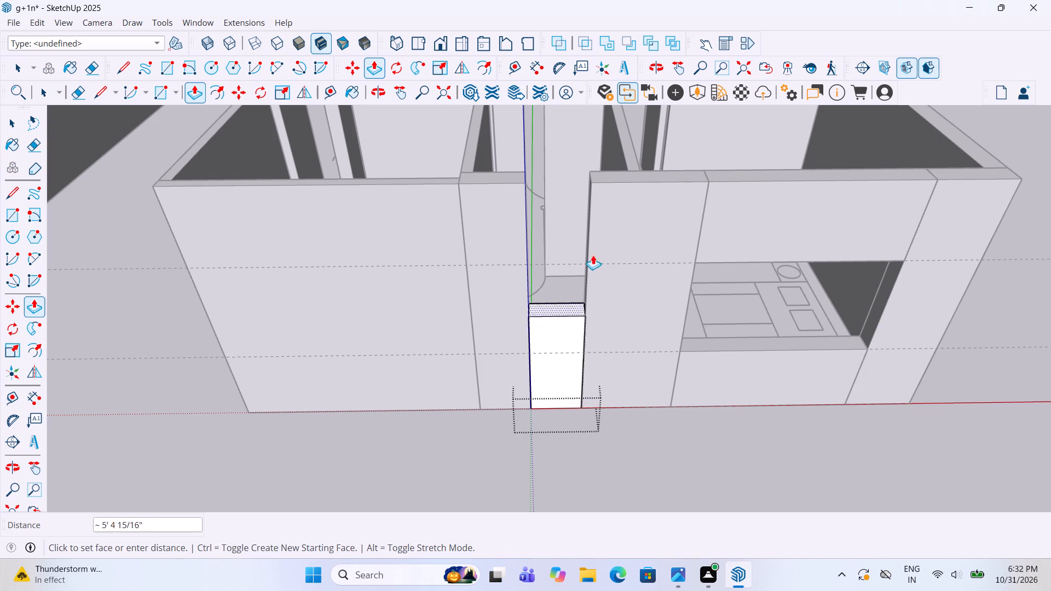
{"action": "left_click_drag", "start_coordinate": [593, 255], "coordinate": [652, 178]}
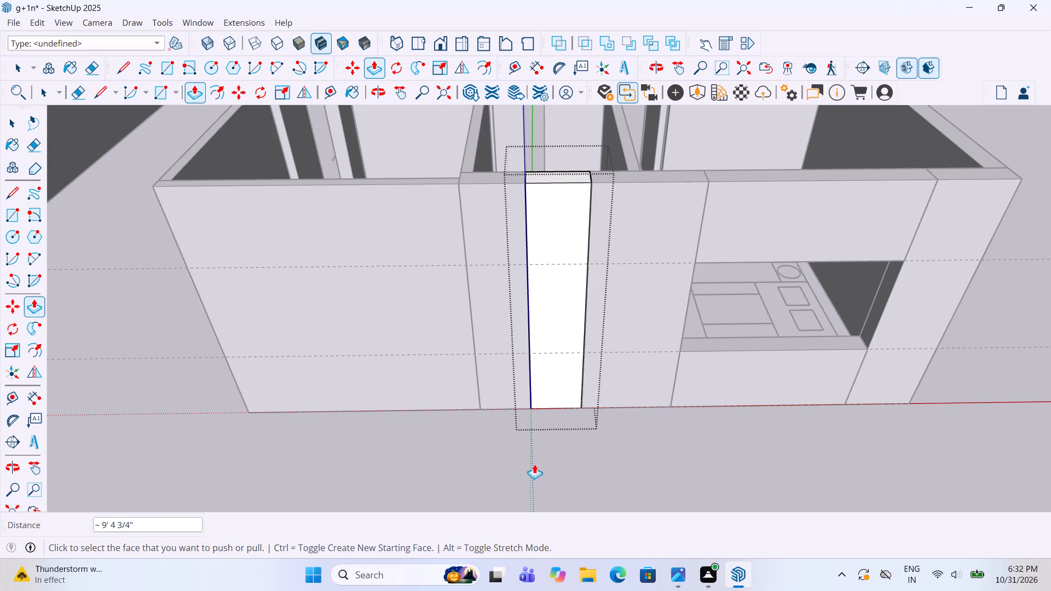
{"action": "key", "text": "space"}
{"action": "left_click", "coordinate": [530, 447]}
Delete the two horizontal guide lines crossing the window wall.
{"action": "left_click_drag", "start_coordinate": [189, 366], "coordinate": [184, 327]}
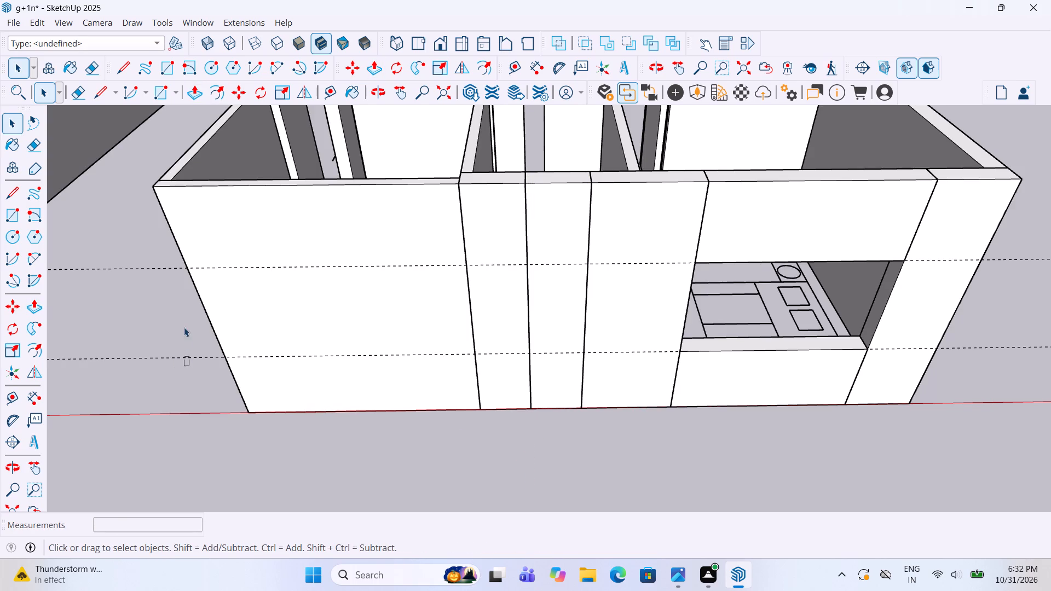
{"action": "left_click_drag", "start_coordinate": [184, 327], "coordinate": [173, 306]}
{"action": "key", "text": "Delete"}
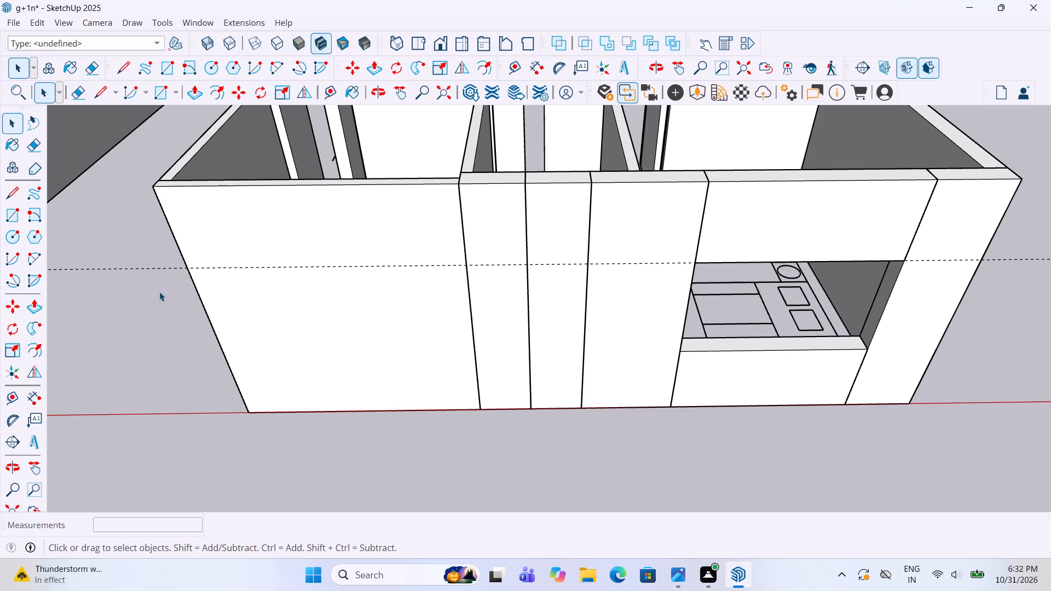
{"action": "left_click_drag", "start_coordinate": [137, 282], "coordinate": [111, 237]}
{"action": "key", "text": "Delete"}
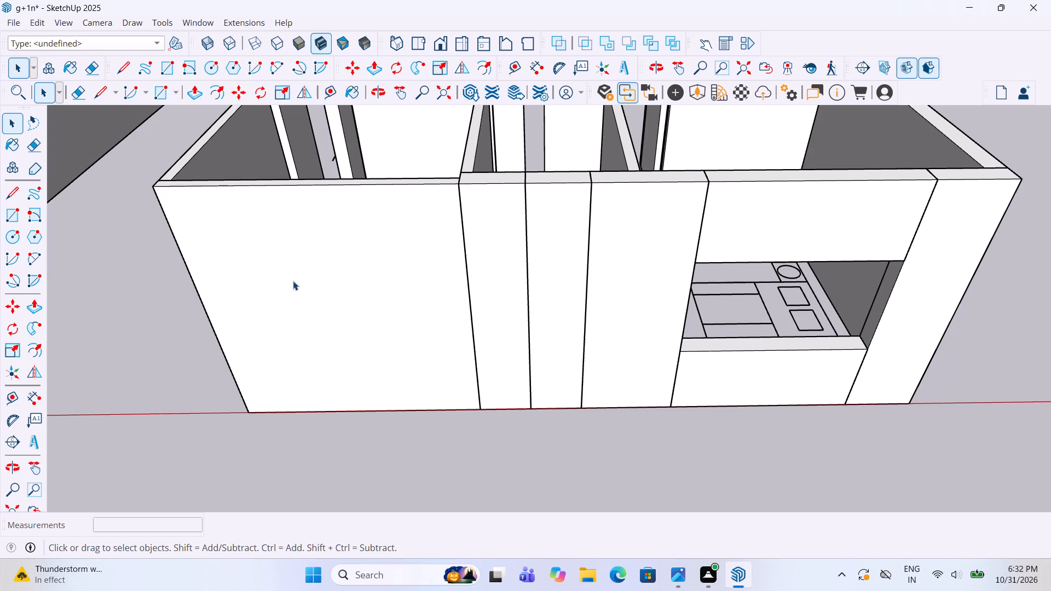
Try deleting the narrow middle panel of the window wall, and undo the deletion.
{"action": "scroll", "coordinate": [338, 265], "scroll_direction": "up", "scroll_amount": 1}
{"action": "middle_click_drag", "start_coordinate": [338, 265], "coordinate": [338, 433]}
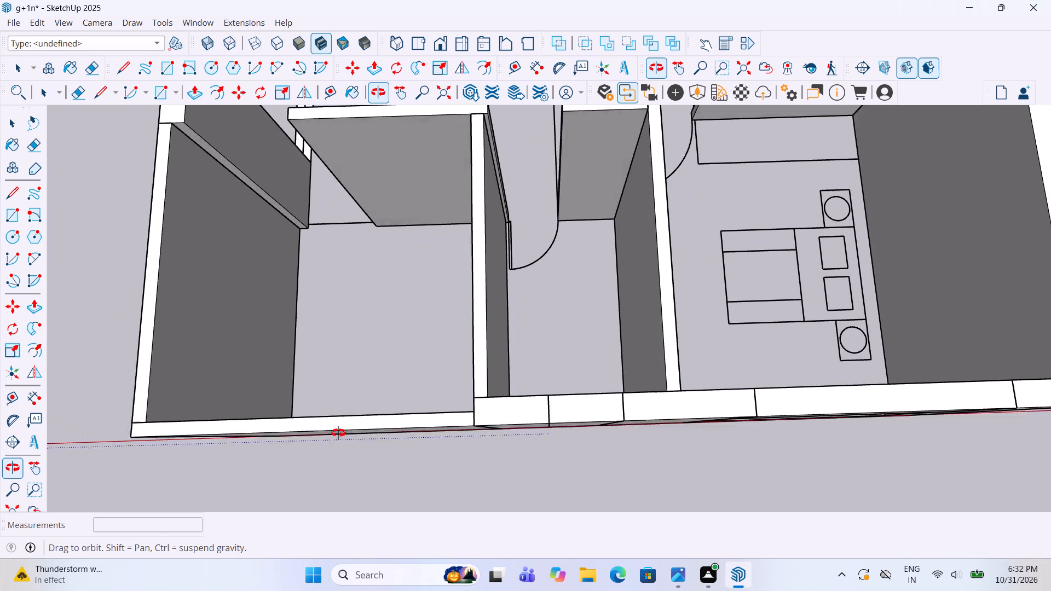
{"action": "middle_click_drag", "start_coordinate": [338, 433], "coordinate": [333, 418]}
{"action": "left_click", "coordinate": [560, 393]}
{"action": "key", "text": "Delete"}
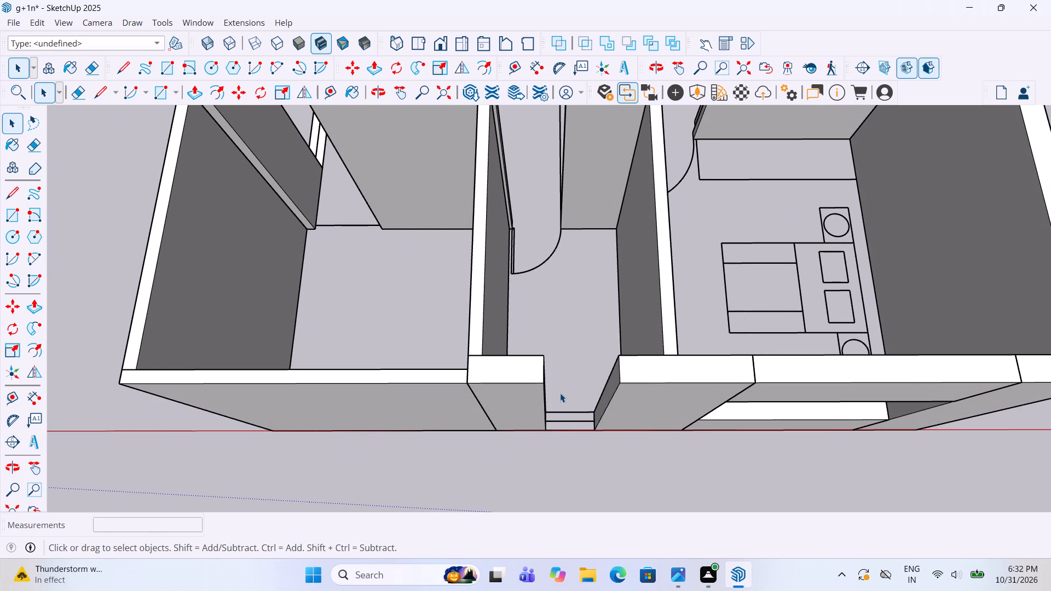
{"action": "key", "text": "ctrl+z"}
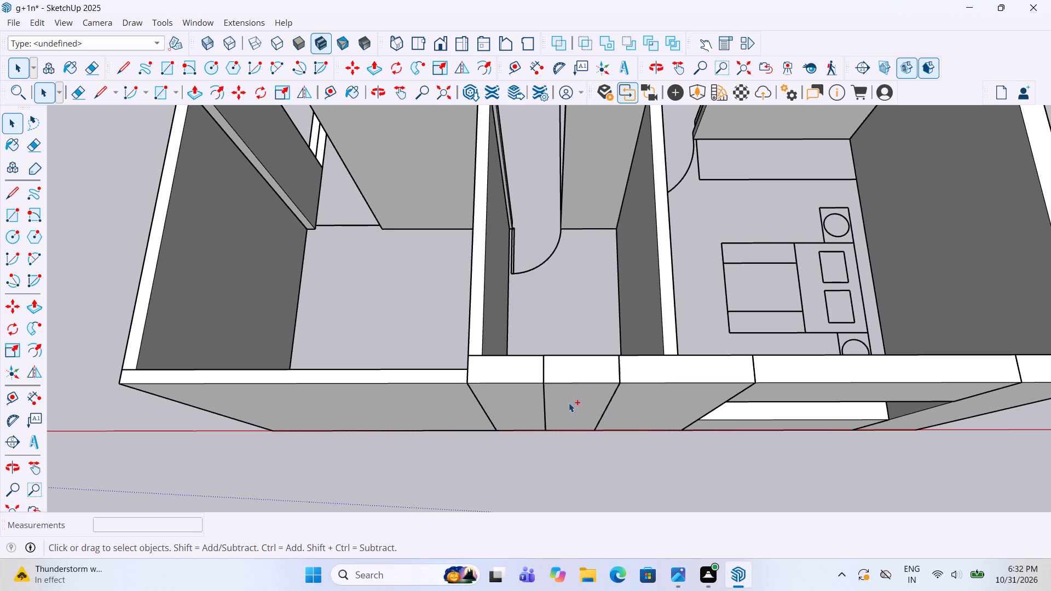
Place a horizontal guide 6' above the base of the narrow middle wall panel and another 2' above that guide.
{"action": "middle_click_drag", "start_coordinate": [592, 384], "coordinate": [579, 269]}
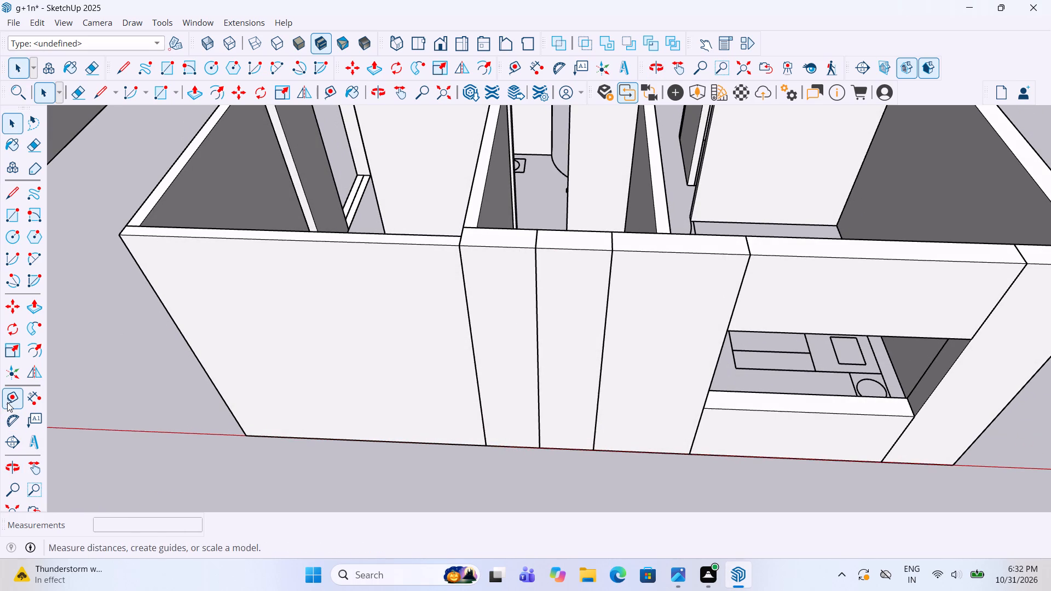
{"action": "left_click", "coordinate": [7, 402]}
{"action": "left_click", "coordinate": [579, 450]}
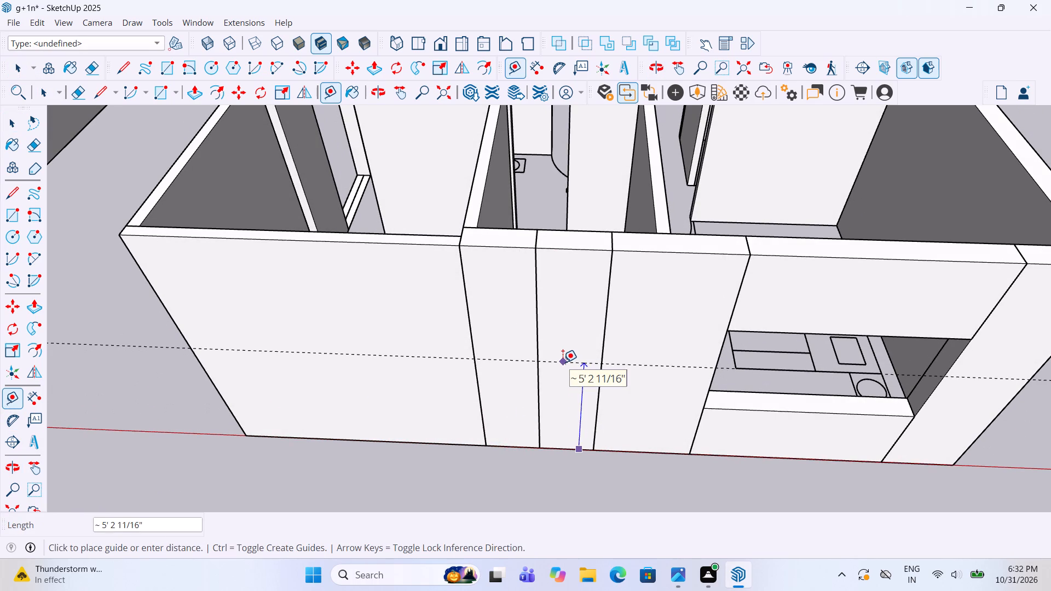
{"action": "type", "text": "6'"}
{"action": "key", "text": "Return"}
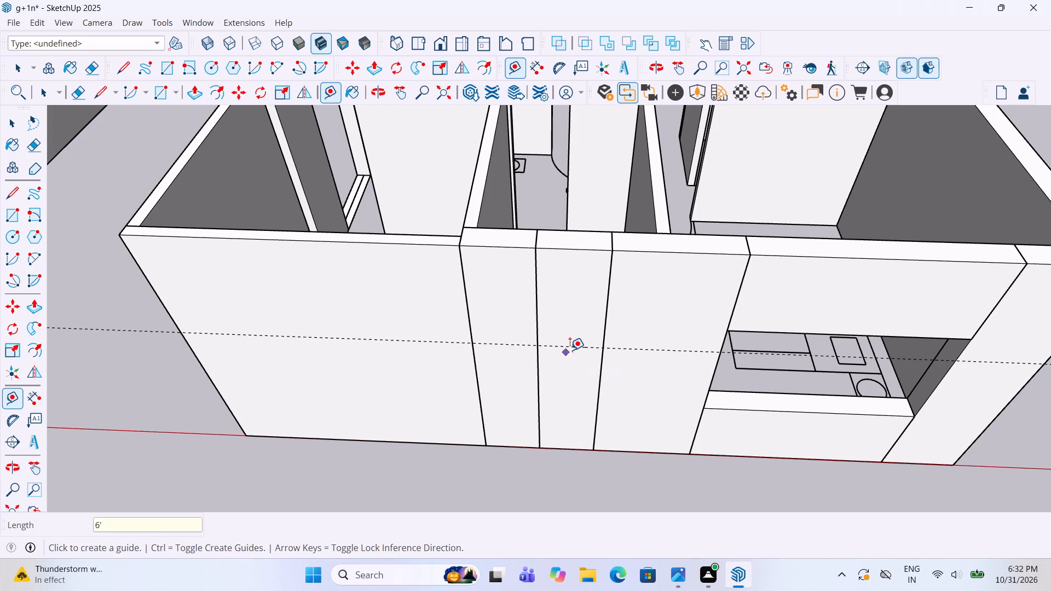
{"action": "left_click", "coordinate": [574, 347]}
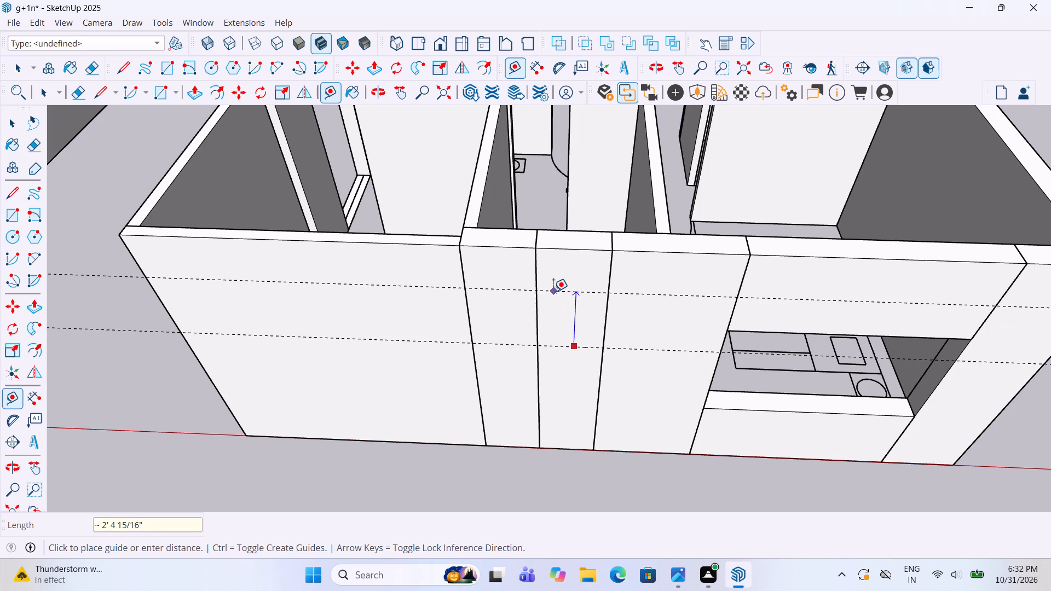
{"action": "type", "text": "2'"}
{"action": "key", "text": "Return"}
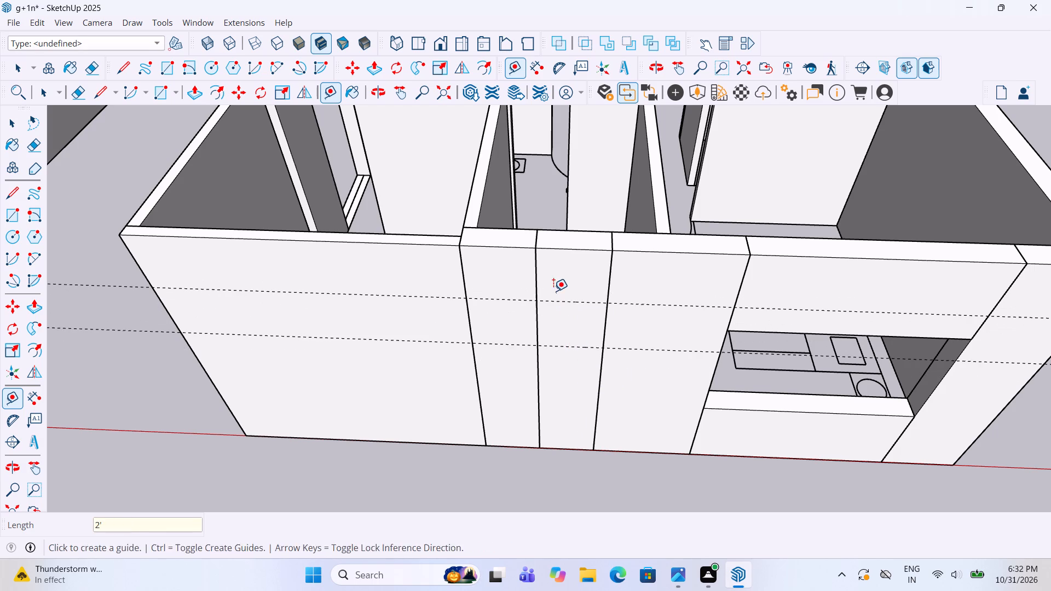
Cut a 2' high, full-width opening between the guides by pushing a rectangle through the narrow wall panel and deleting its remaining face.
{"action": "key", "text": "space"}
{"action": "double_click", "coordinate": [565, 328]}
{"action": "left_click", "coordinate": [7, 215]}
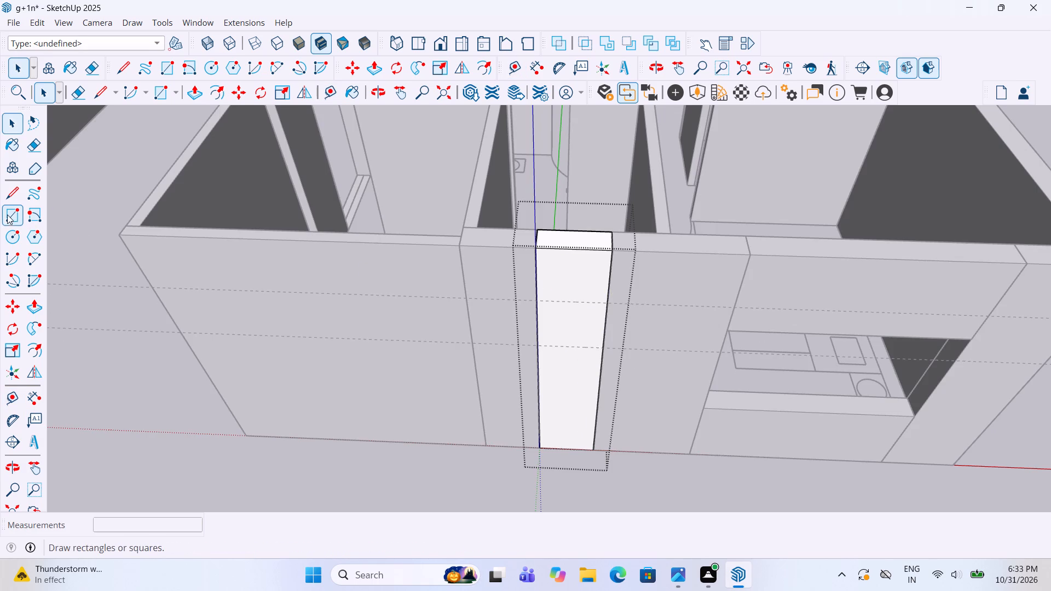
{"action": "left_click", "coordinate": [542, 347]}
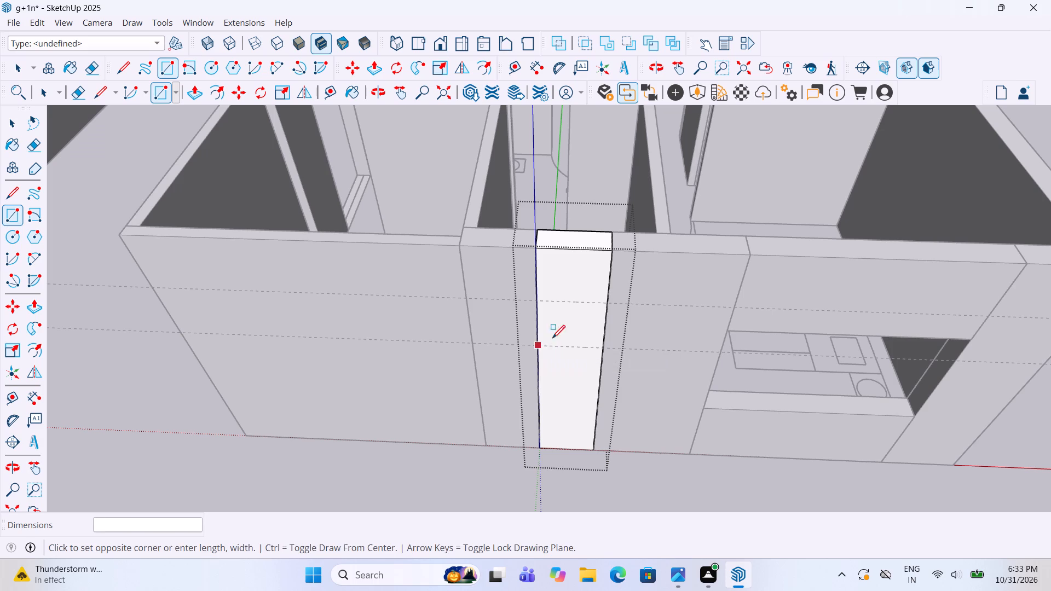
{"action": "left_click", "coordinate": [608, 302]}
{"action": "key", "text": "space"}
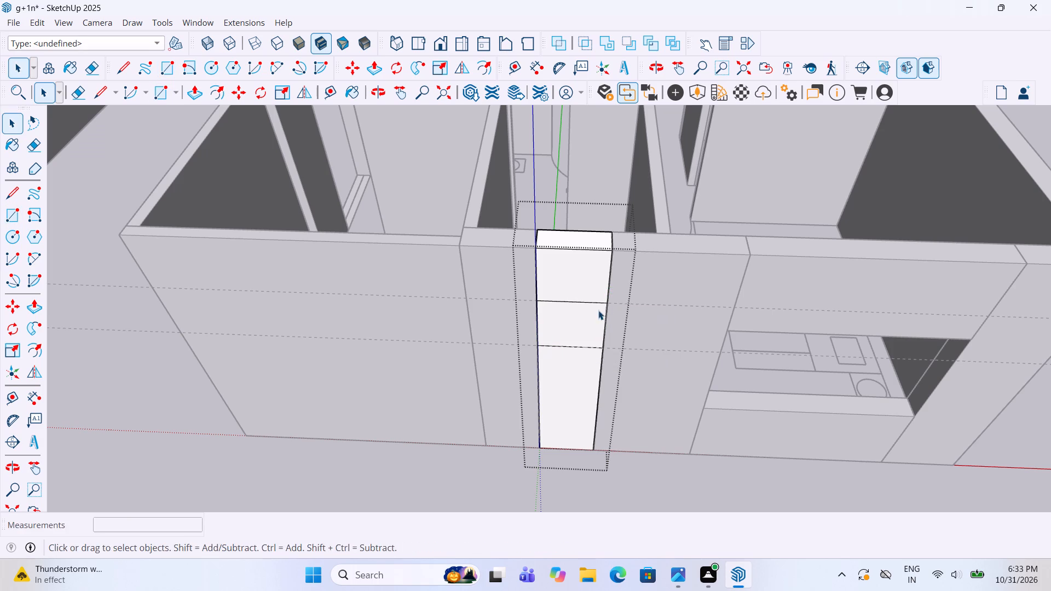
{"action": "key", "text": "p"}
{"action": "left_click", "coordinate": [578, 332]}
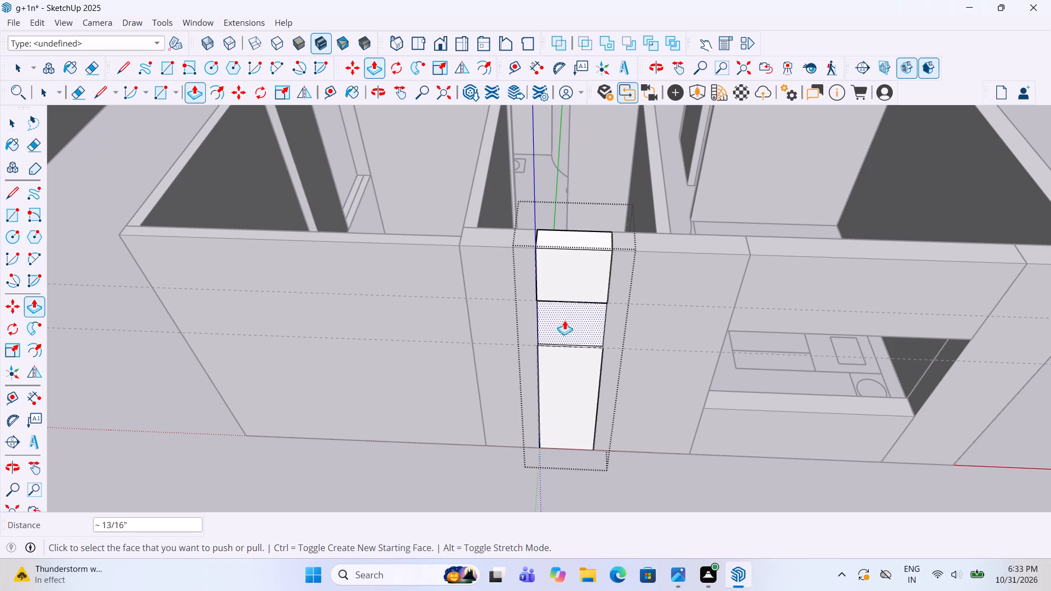
{"action": "left_click", "coordinate": [573, 328]}
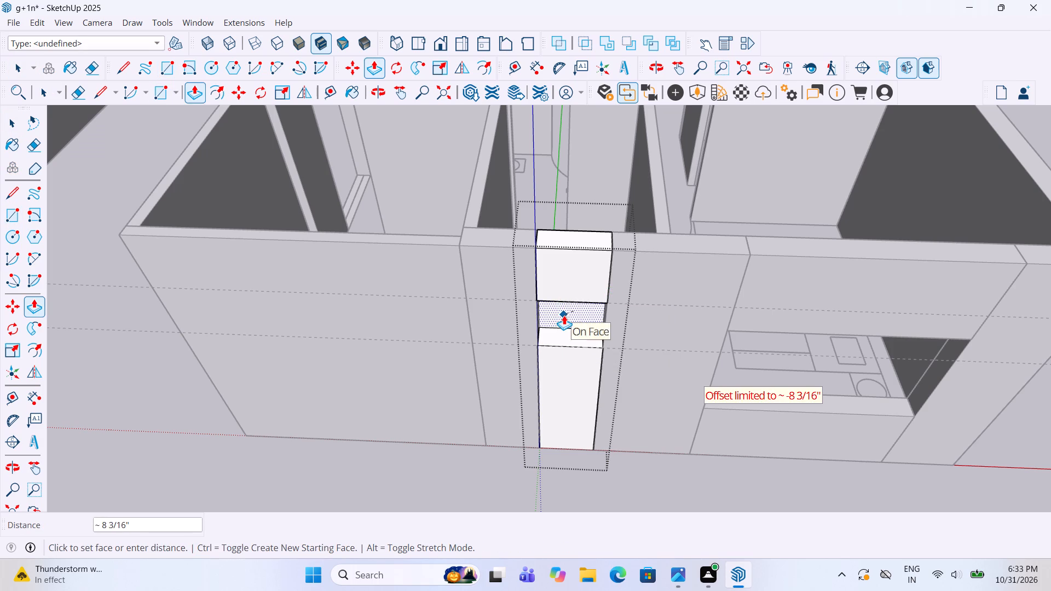
{"action": "left_click", "coordinate": [564, 315]}
{"action": "key", "text": "space"}
{"action": "left_click", "coordinate": [564, 314]}
{"action": "key", "text": "Delete"}
{"action": "middle_click_drag", "start_coordinate": [440, 348], "coordinate": [800, 370]}
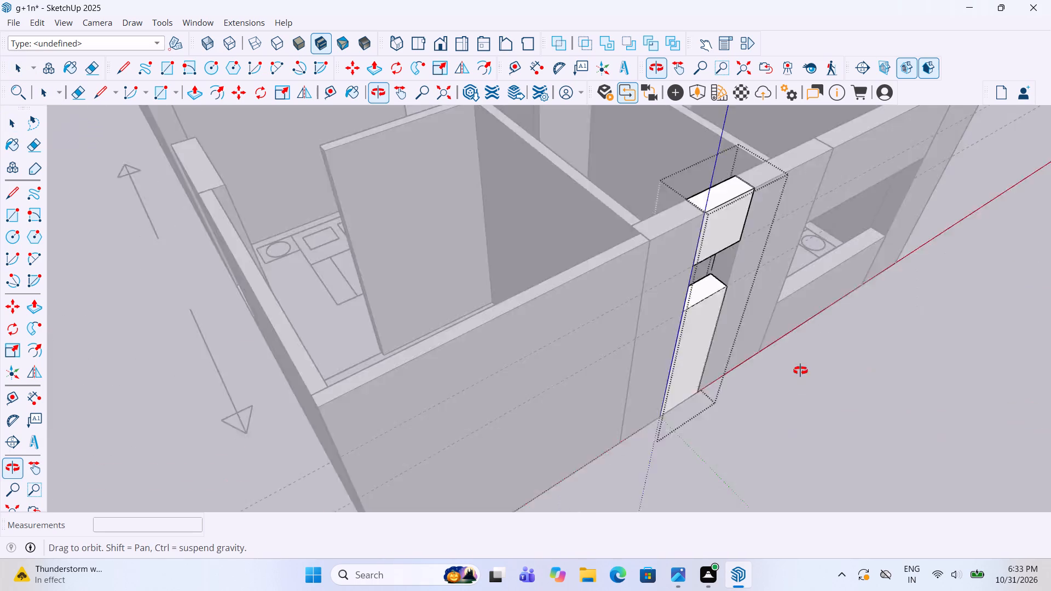
{"action": "middle_click_drag", "start_coordinate": [800, 370], "coordinate": [972, 438]}
{"action": "left_click", "coordinate": [881, 147]}
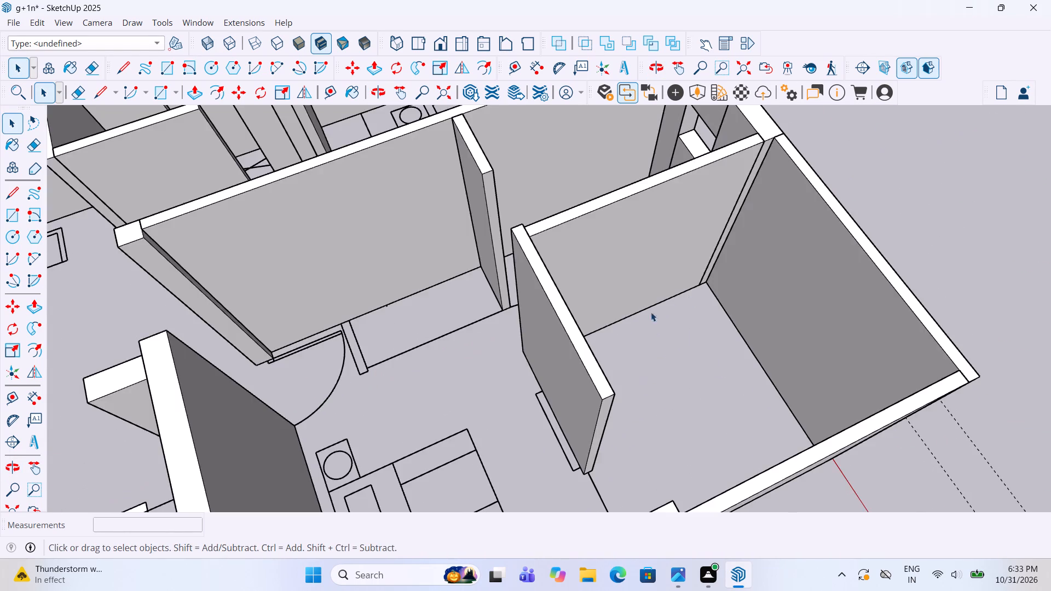
Raise the low sill in the side wall gap beside the bed 10' with Push/Pull, level with the adjacent wall tops.
{"action": "scroll", "coordinate": [619, 330], "scroll_direction": "down", "scroll_amount": 5}
{"action": "middle_click_drag", "start_coordinate": [775, 305], "coordinate": [386, 272]}
{"action": "scroll", "coordinate": [496, 308], "scroll_direction": "down", "scroll_amount": 2}
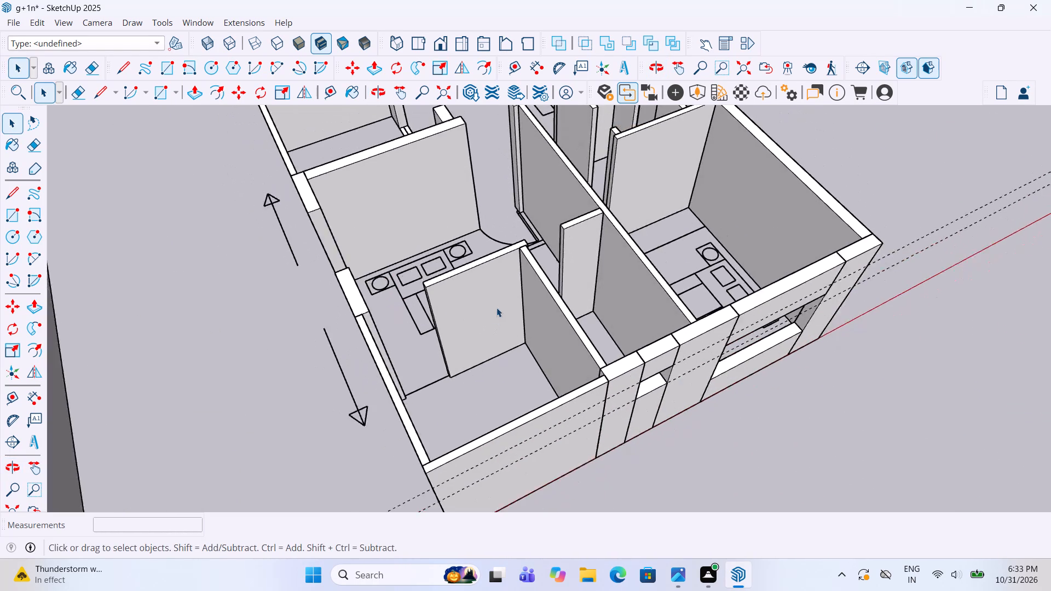
{"action": "scroll", "coordinate": [496, 308], "scroll_direction": "down", "scroll_amount": 2}
{"action": "middle_click_drag", "start_coordinate": [459, 366], "coordinate": [711, 370]}
{"action": "scroll", "coordinate": [487, 448], "scroll_direction": "up", "scroll_amount": 8}
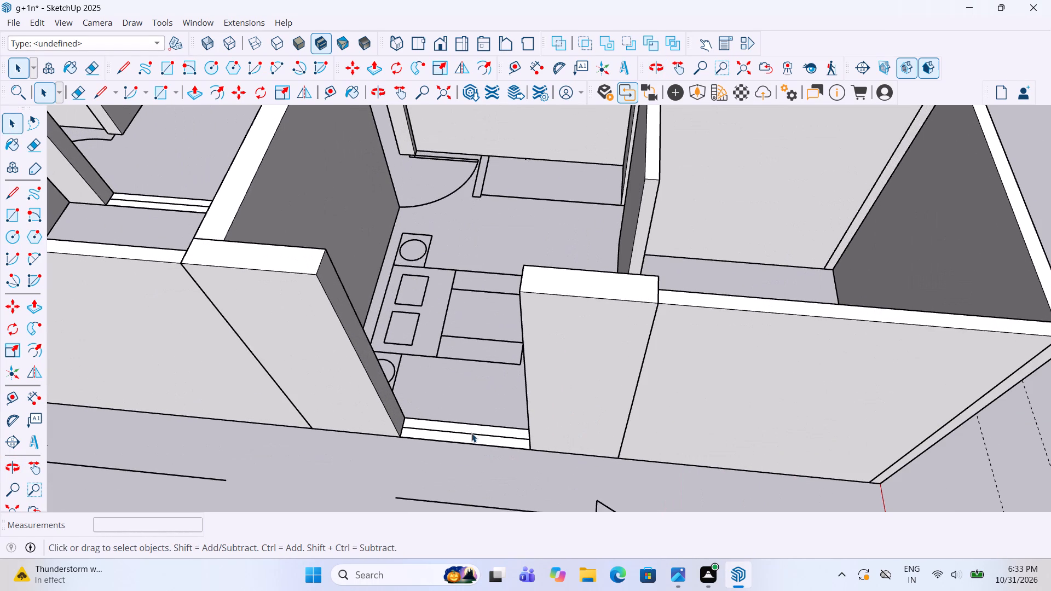
{"action": "double_click", "coordinate": [460, 440]}
{"action": "key", "text": "p"}
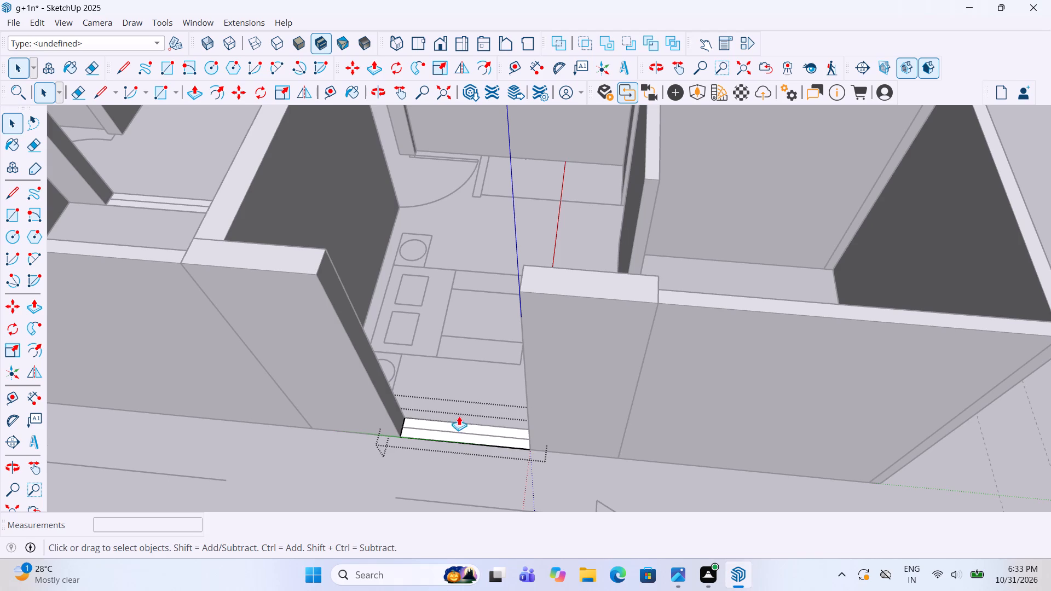
{"action": "left_click", "coordinate": [452, 434]}
{"action": "left_click", "coordinate": [584, 292]}
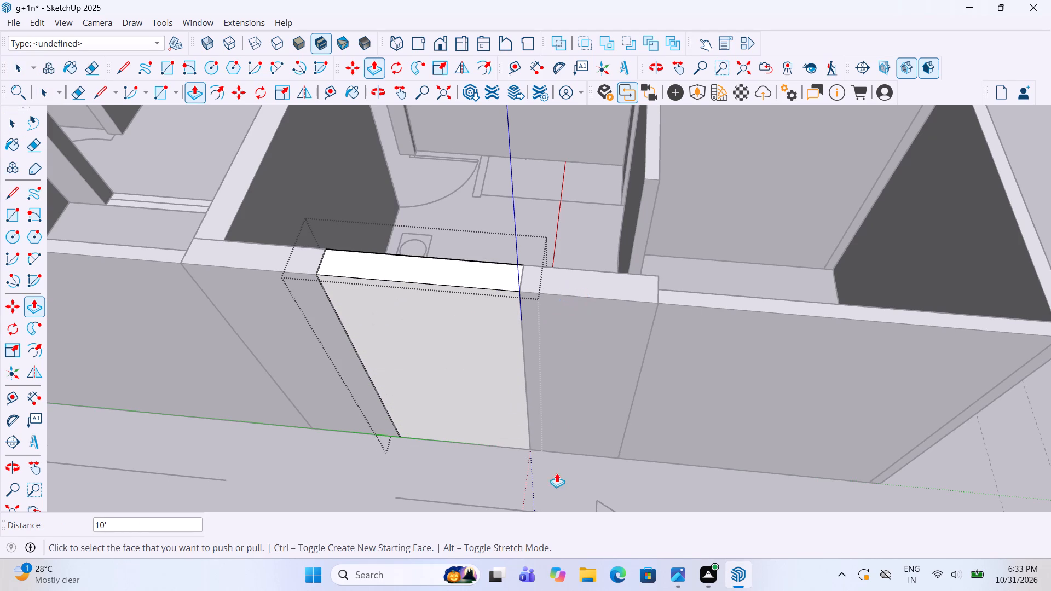
{"action": "key", "text": "space"}
{"action": "left_click", "coordinate": [553, 474]}
Place a horizontal guide 3' above the base of the raised bedroom side wall panel and another 4' above that guide.
{"action": "scroll", "coordinate": [577, 367], "scroll_direction": "down", "scroll_amount": 2}
{"action": "middle_click_drag", "start_coordinate": [574, 361], "coordinate": [596, 271]}
{"action": "middle_click_drag", "start_coordinate": [597, 275], "coordinate": [611, 316]}
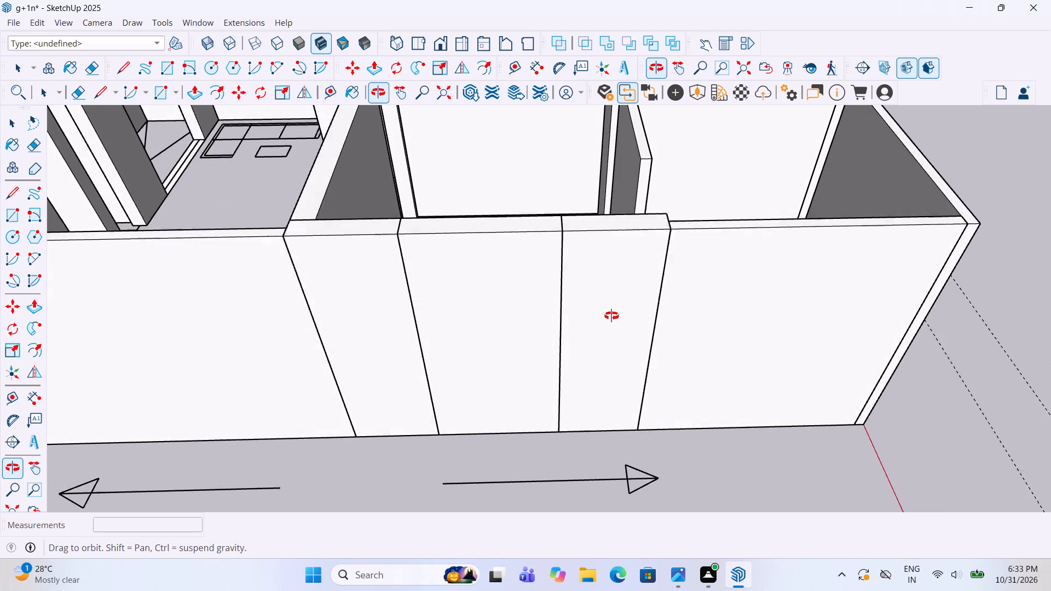
{"action": "middle_click_drag", "start_coordinate": [611, 316], "coordinate": [605, 318]}
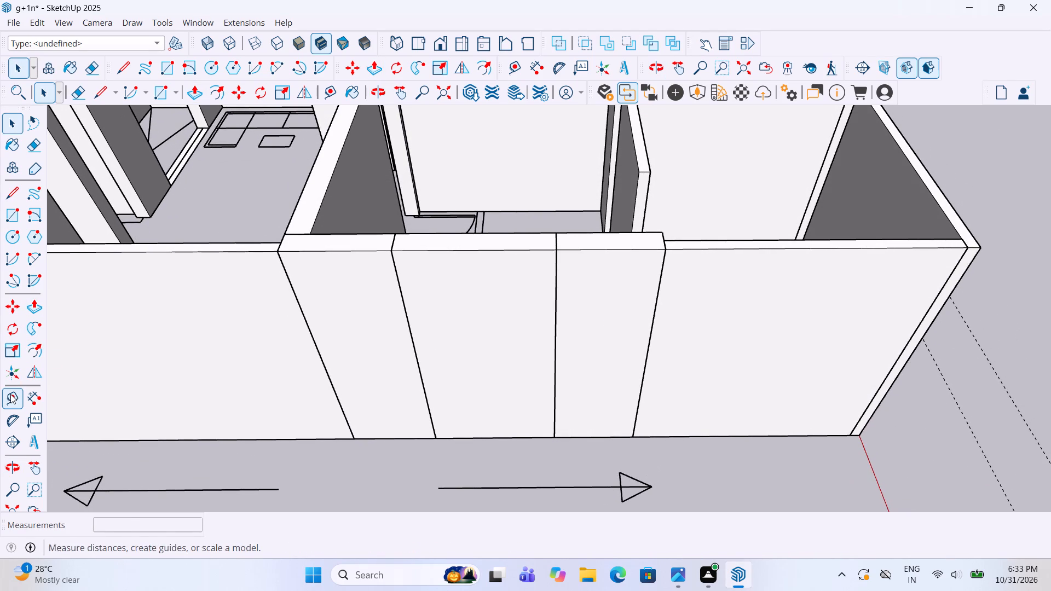
{"action": "left_click", "coordinate": [10, 394]}
{"action": "left_click", "coordinate": [524, 434]}
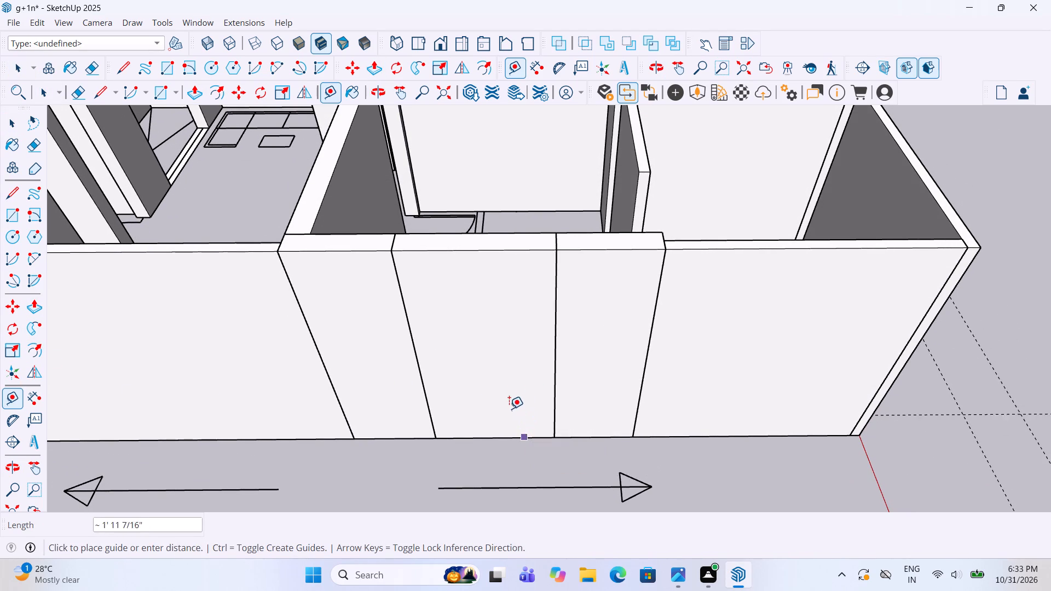
{"action": "type", "text": "3'"}
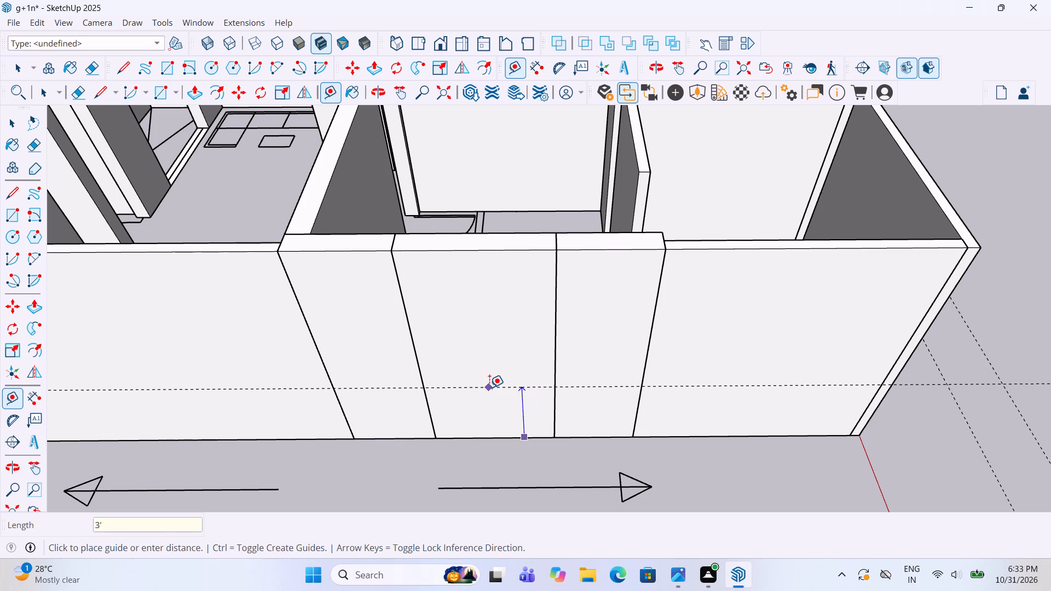
{"action": "key", "text": "Return"}
{"action": "left_click", "coordinate": [522, 392]}
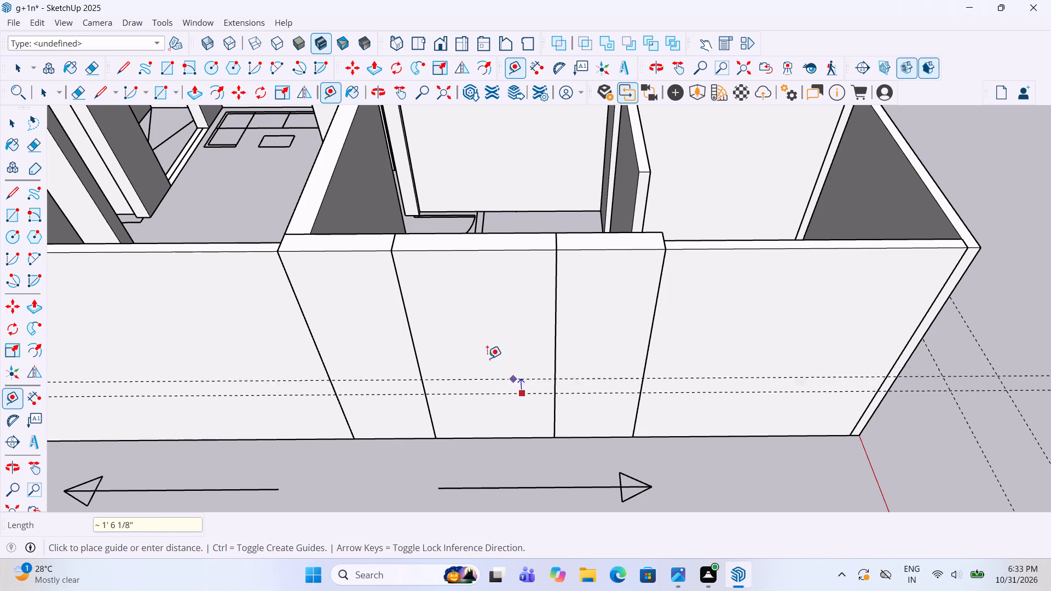
{"action": "type", "text": "4'"}
{"action": "key", "text": "Return"}
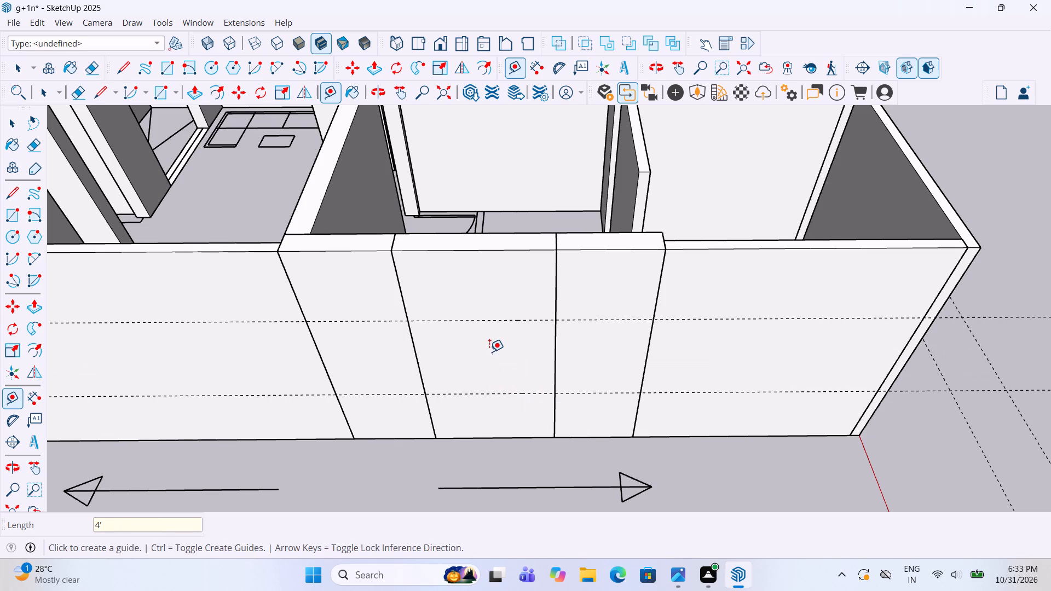
Cut a 4' high, full-width window opening between the guides by pushing a rectangle 9" through the raised side wall panel and deleting its face.
{"action": "key", "text": "space"}
{"action": "double_click", "coordinate": [489, 352]}
{"action": "left_click", "coordinate": [9, 210]}
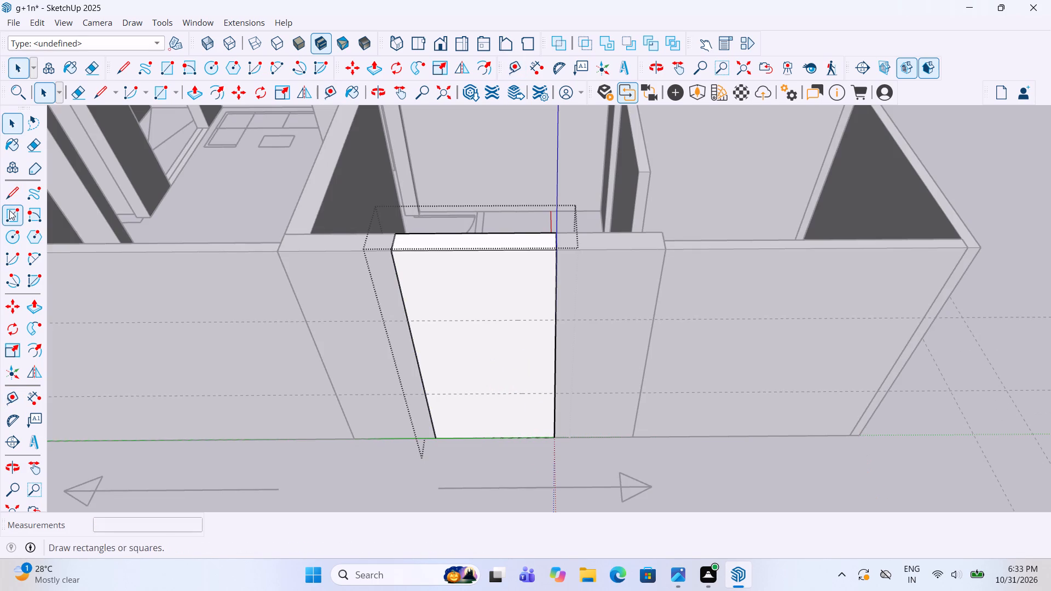
{"action": "left_click", "coordinate": [427, 393]}
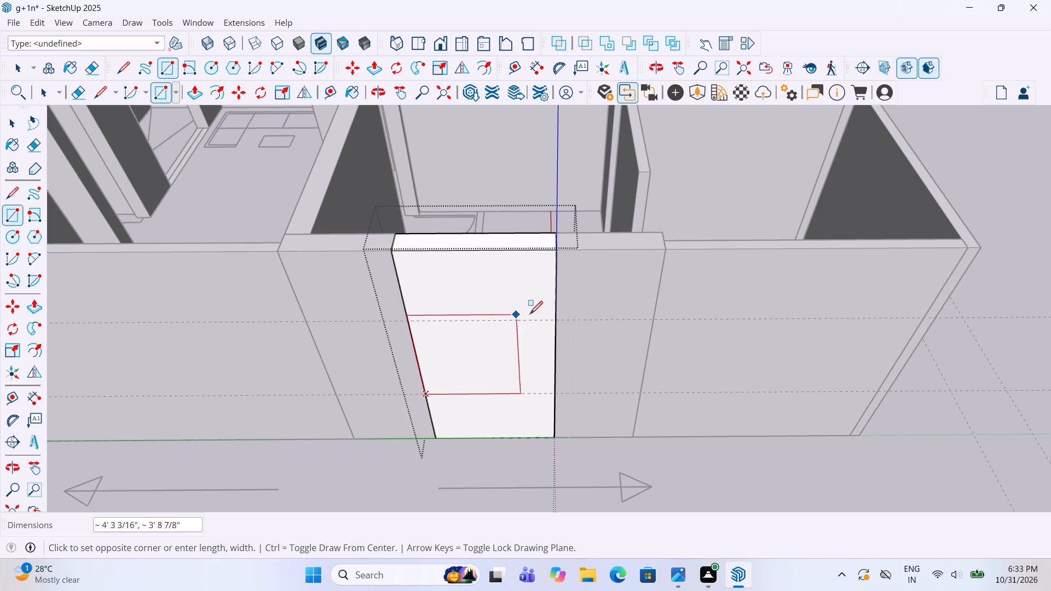
{"action": "left_click", "coordinate": [556, 321]}
{"action": "key", "text": "p"}
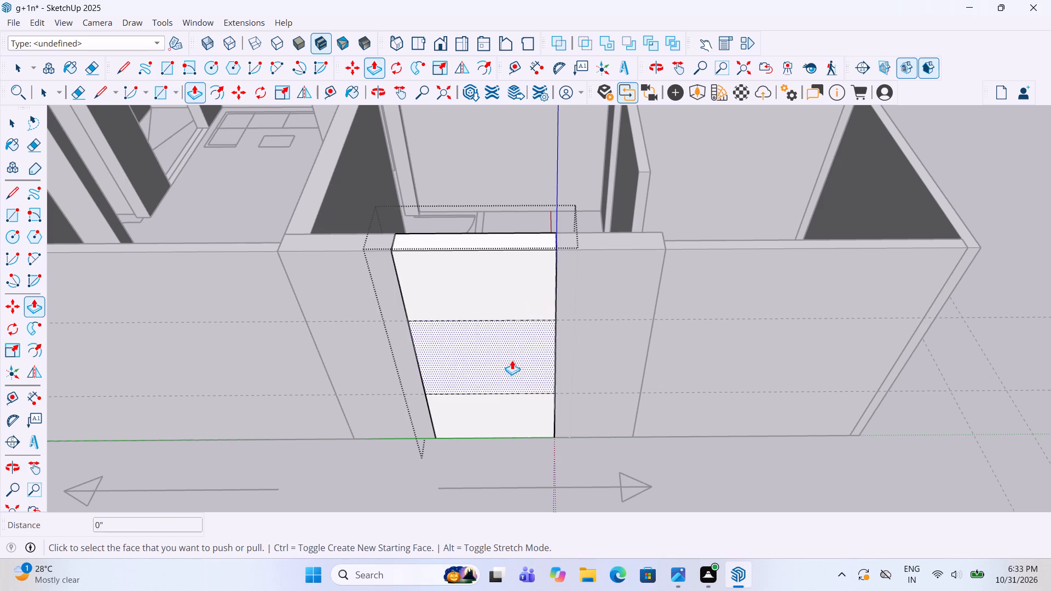
{"action": "left_click", "coordinate": [503, 369]}
{"action": "left_click", "coordinate": [507, 336]}
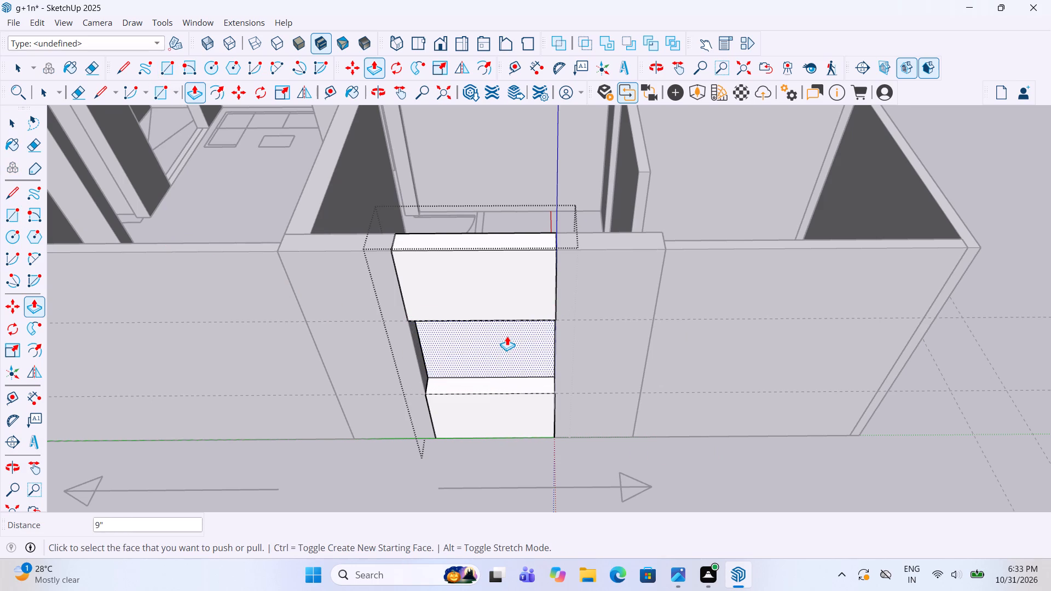
{"action": "left_click", "coordinate": [507, 336]}
{"action": "key", "text": "Delete"}
{"action": "key", "text": "space"}
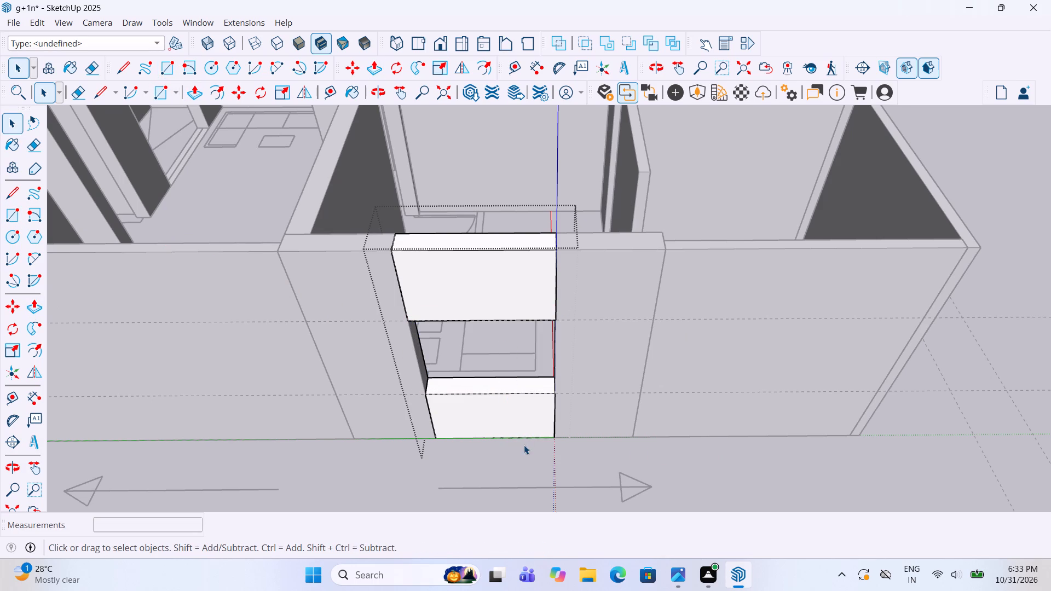
{"action": "left_click", "coordinate": [526, 450]}
{"action": "scroll", "coordinate": [689, 347], "scroll_direction": "down", "scroll_amount": 3}
{"action": "left_click", "coordinate": [552, 467]}
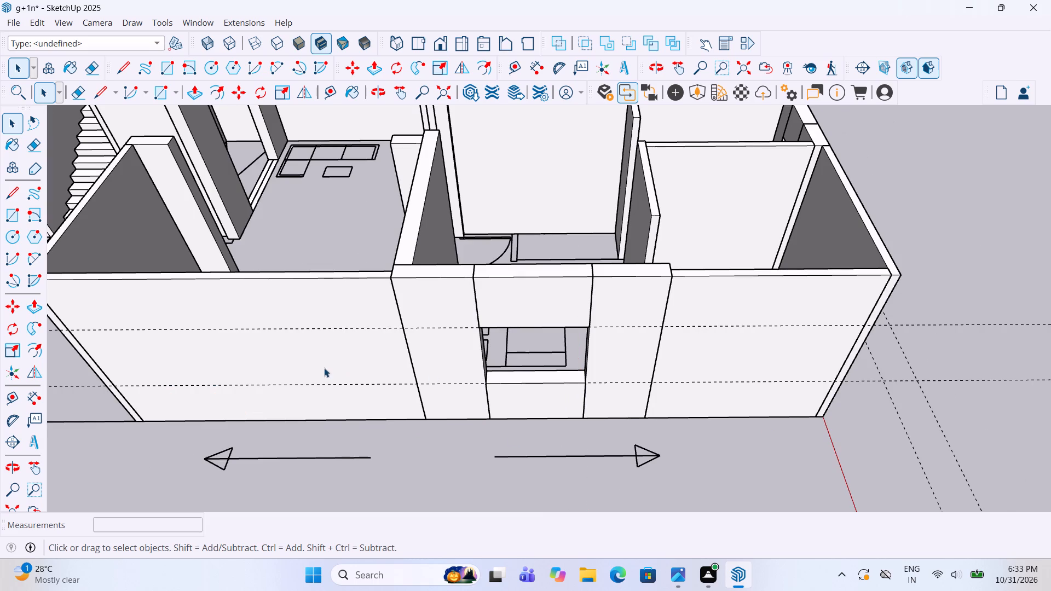
Inspect the second floor's rooms from several sides for wall gaps and low sills still left at floor level.
{"action": "middle_click_drag", "start_coordinate": [492, 264], "coordinate": [717, 346]}
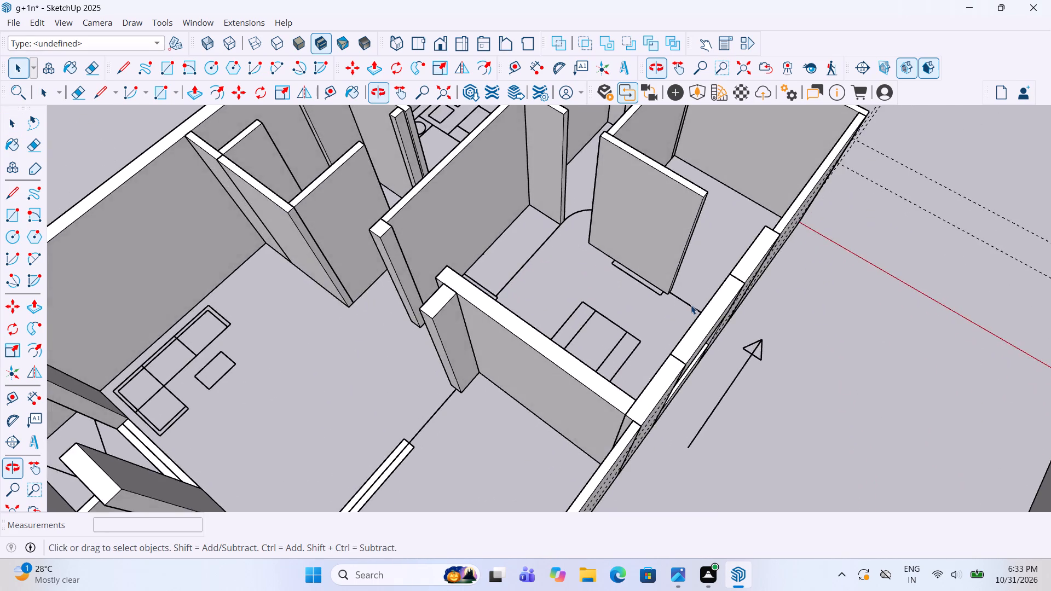
{"action": "scroll", "coordinate": [691, 305], "scroll_direction": "down", "scroll_amount": 8}
{"action": "scroll", "coordinate": [410, 489], "scroll_direction": "up", "scroll_amount": 5}
{"action": "middle_click_drag", "start_coordinate": [443, 388], "coordinate": [625, 397]}
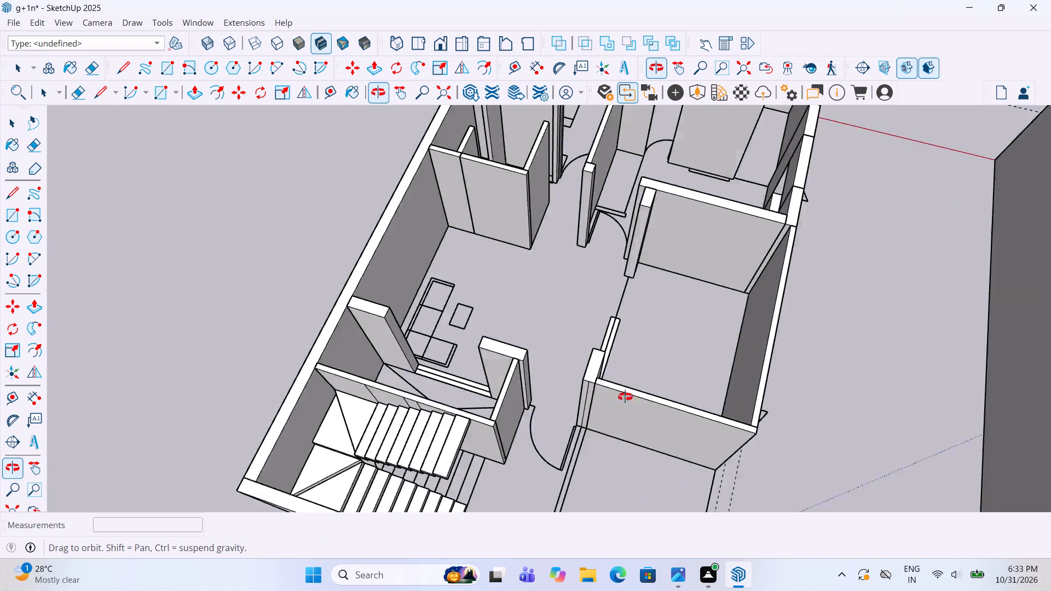
{"action": "middle_click_drag", "start_coordinate": [625, 397], "coordinate": [840, 373]}
{"action": "scroll", "coordinate": [603, 332], "scroll_direction": "down", "scroll_amount": 4}
{"action": "scroll", "coordinate": [682, 236], "scroll_direction": "up", "scroll_amount": 5}
{"action": "middle_click_drag", "start_coordinate": [521, 343], "coordinate": [634, 343]}
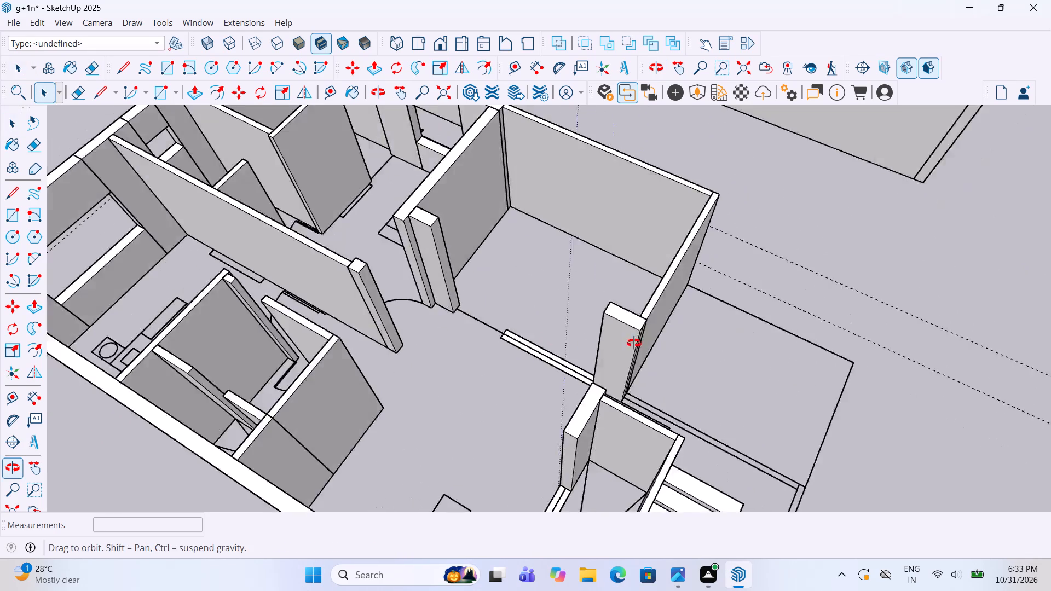
{"action": "middle_click_drag", "start_coordinate": [634, 343], "coordinate": [652, 337]}
{"action": "middle_click_drag", "start_coordinate": [498, 373], "coordinate": [578, 424]}
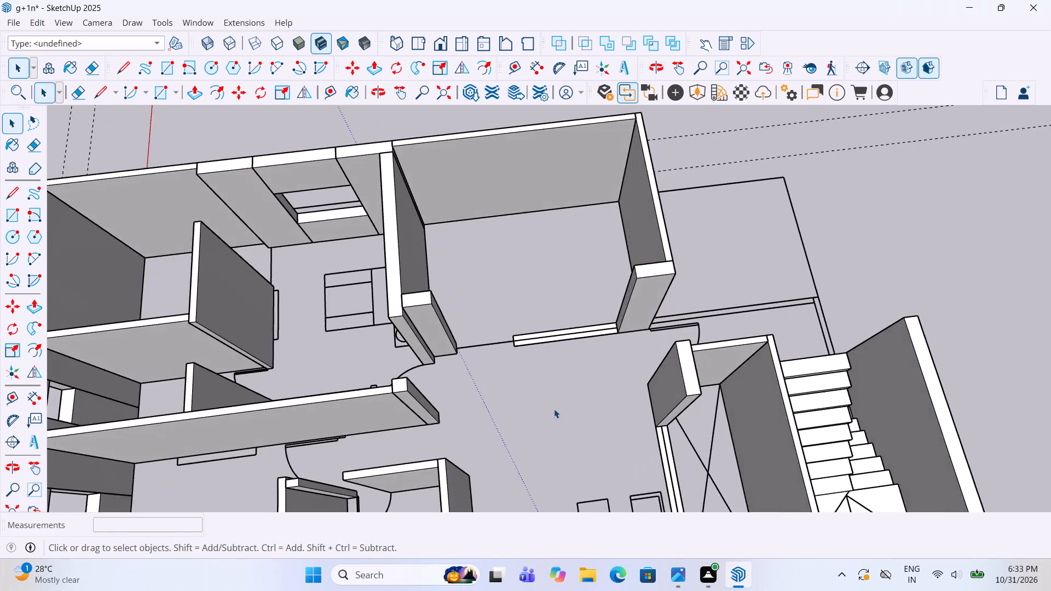
{"action": "scroll", "coordinate": [518, 302], "scroll_direction": "up", "scroll_amount": 1}
{"action": "scroll", "coordinate": [518, 302], "scroll_direction": "down", "scroll_amount": 5}
{"action": "middle_click_drag", "start_coordinate": [779, 292], "coordinate": [462, 322]}
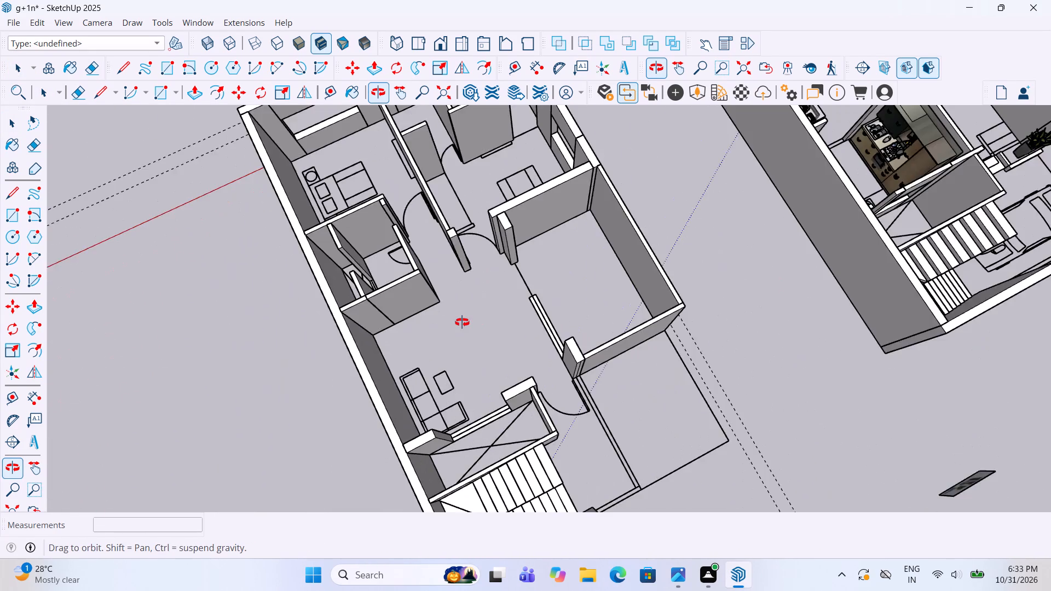
{"action": "middle_click_drag", "start_coordinate": [462, 322], "coordinate": [686, 288]}
Raise the low sill between the living area and the corner room with Push/Pull, level with the adjoining wall top.
{"action": "scroll", "coordinate": [680, 325], "scroll_direction": "up", "scroll_amount": 4}
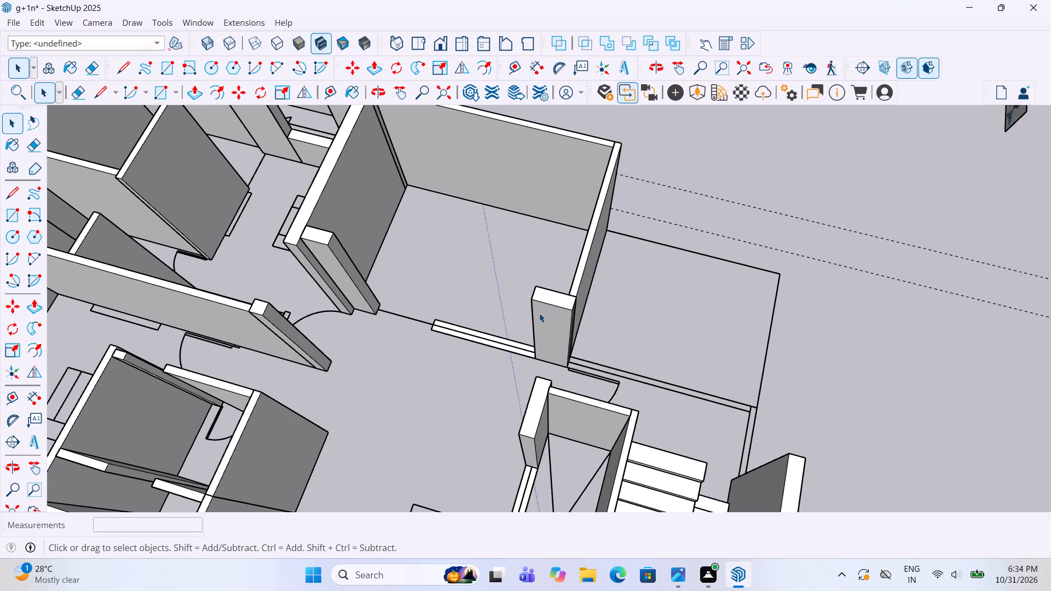
{"action": "scroll", "coordinate": [475, 323], "scroll_direction": "up", "scroll_amount": 5}
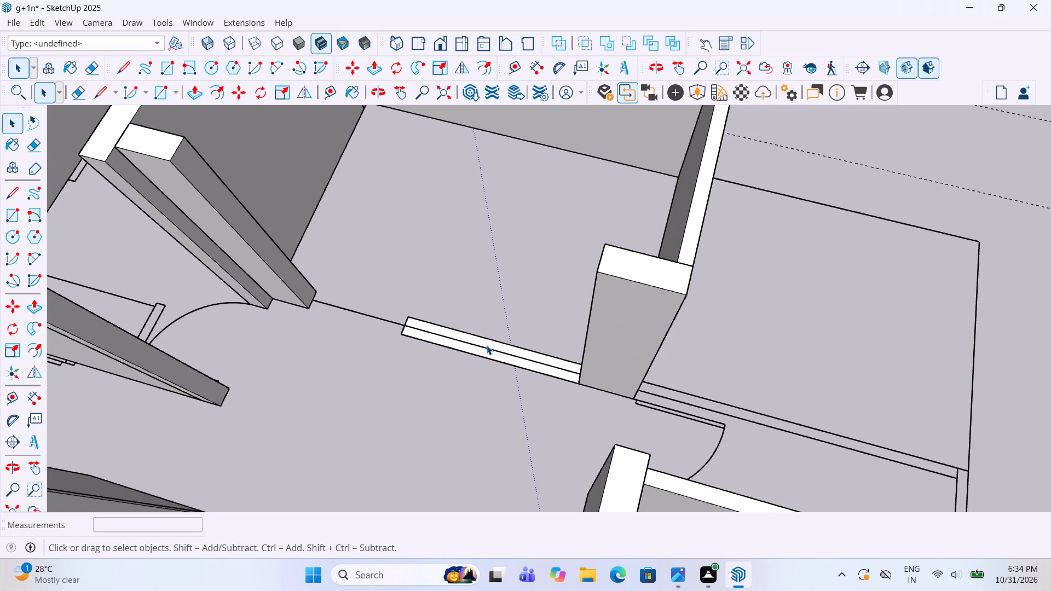
{"action": "double_click", "coordinate": [487, 345]}
{"action": "key", "text": "p"}
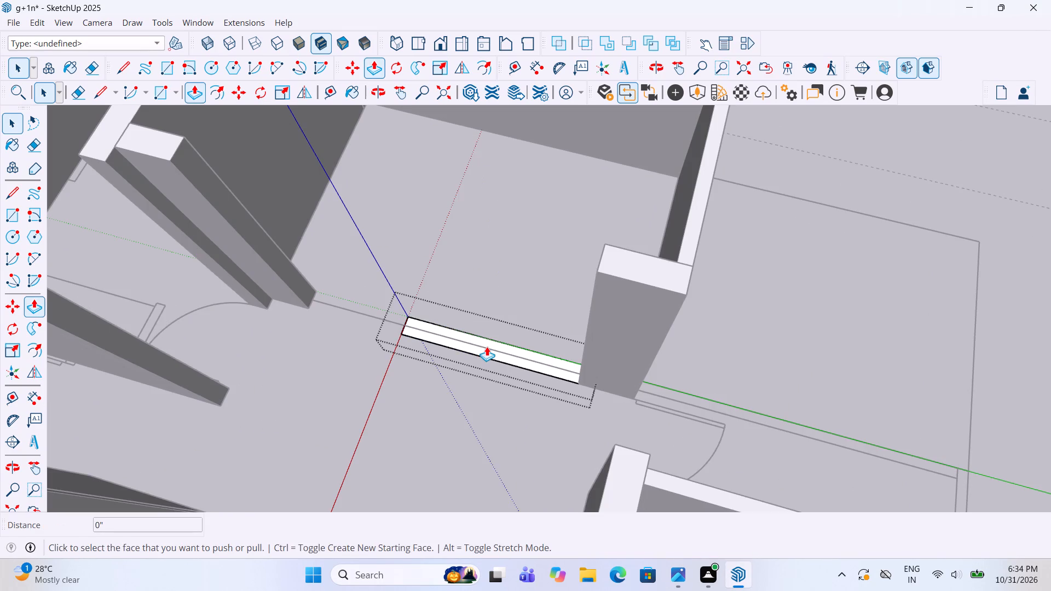
{"action": "left_click", "coordinate": [489, 346]}
{"action": "left_click", "coordinate": [671, 287]}
{"action": "key", "text": "space"}
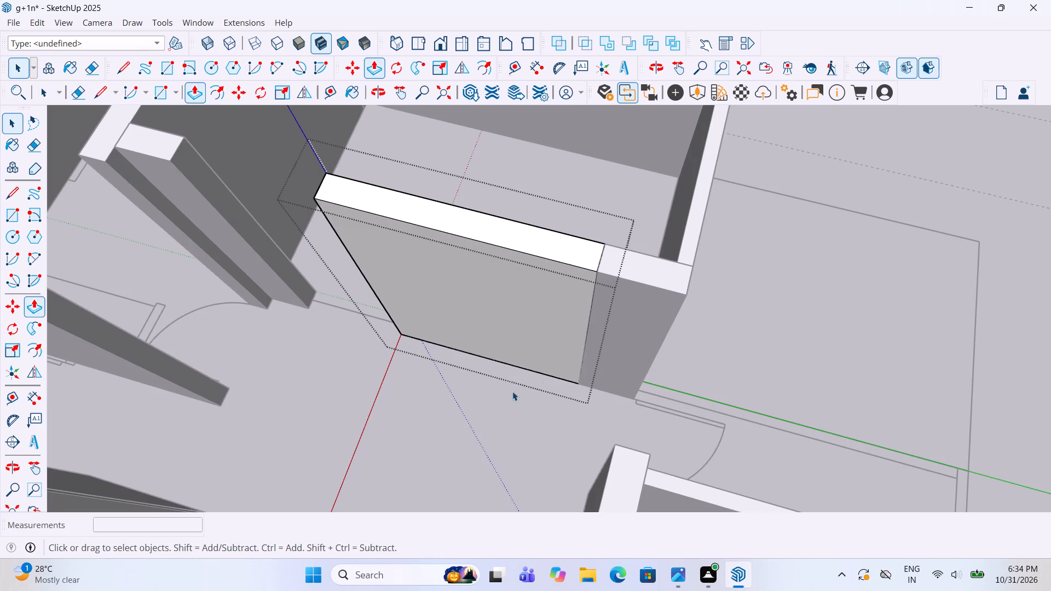
{"action": "left_click", "coordinate": [492, 396]}
Place a horizontal guide 3' above the base of the raised living-area panel and another 4' above that guide.
{"action": "scroll", "coordinate": [488, 401], "scroll_direction": "down", "scroll_amount": 1}
{"action": "middle_click_drag", "start_coordinate": [494, 401], "coordinate": [550, 298]}
{"action": "left_click", "coordinate": [8, 395]}
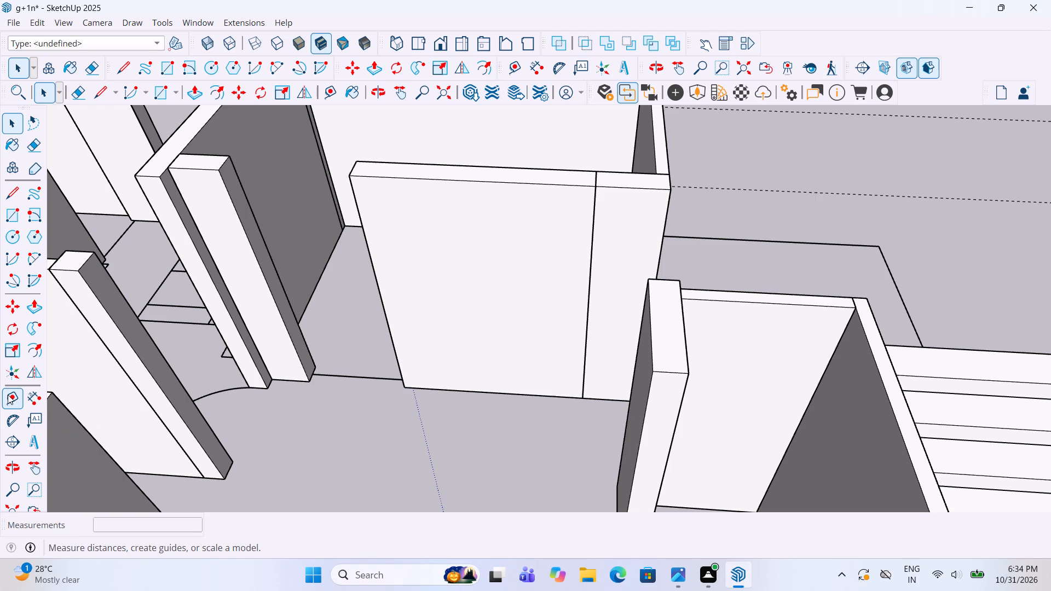
{"action": "left_click", "coordinate": [417, 389]}
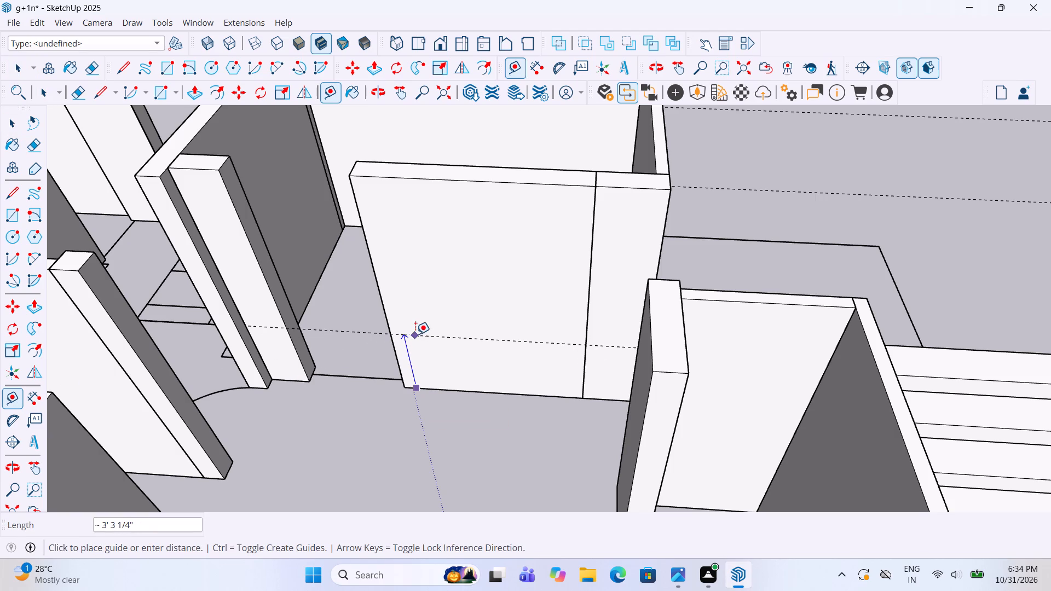
{"action": "type", "text": "3'"}
{"action": "key", "text": "Return"}
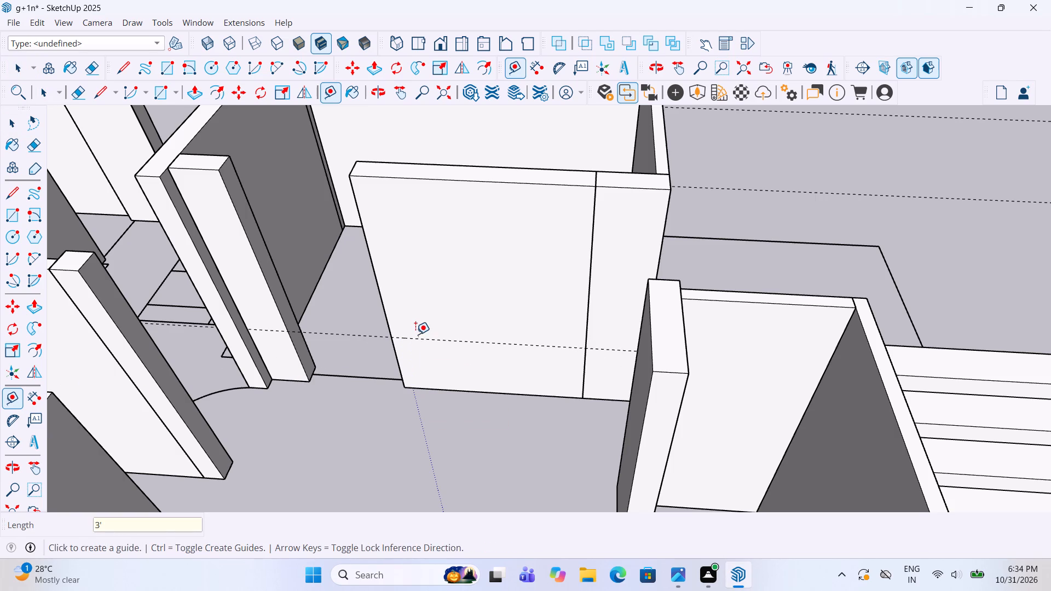
{"action": "left_click", "coordinate": [552, 347]}
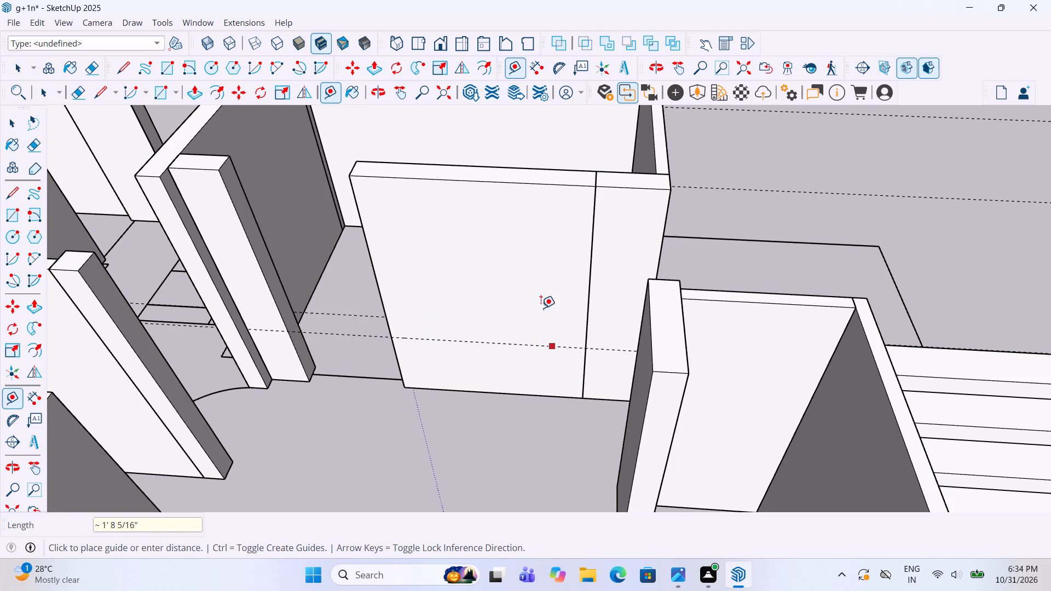
{"action": "type", "text": "4'"}
{"action": "key", "text": "Return"}
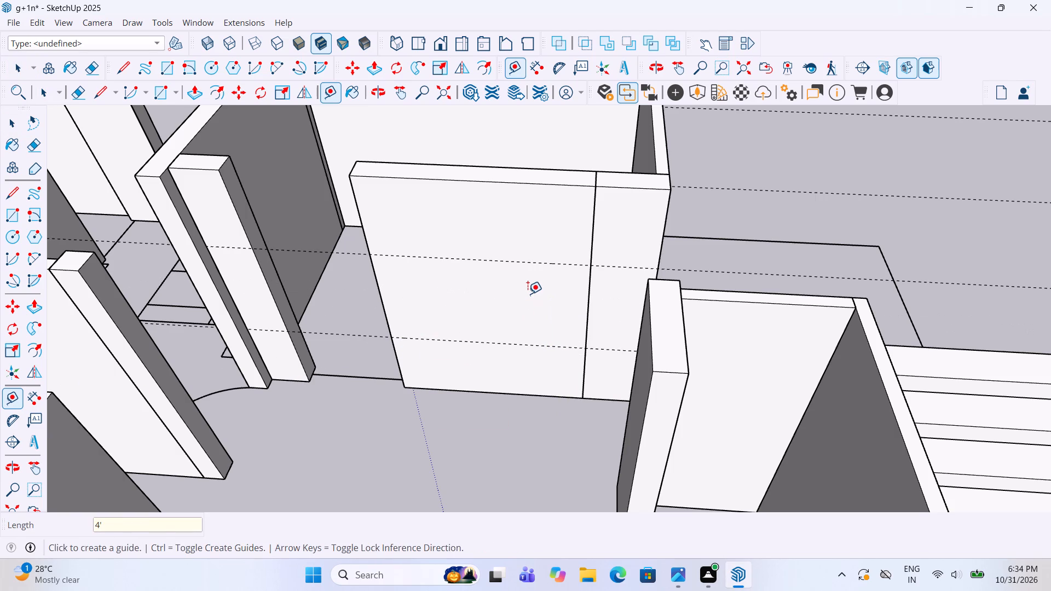
Draw a 4' high, full-width rectangle between the guides on the living-area panel and push it back through the panel's thickness.
{"action": "key", "text": "space"}
{"action": "double_click", "coordinate": [542, 310]}
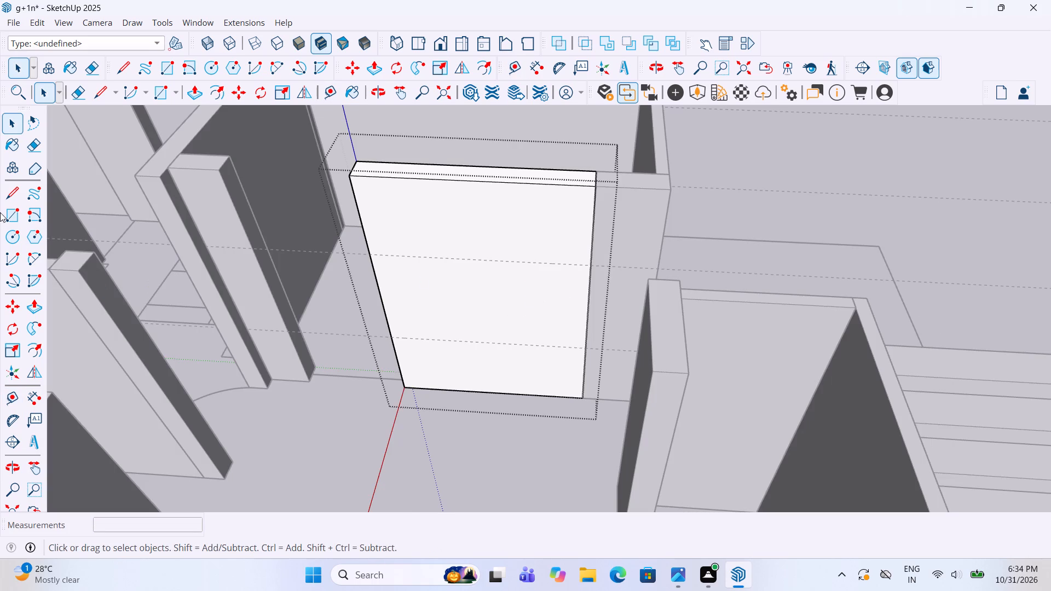
{"action": "left_click", "coordinate": [10, 216]}
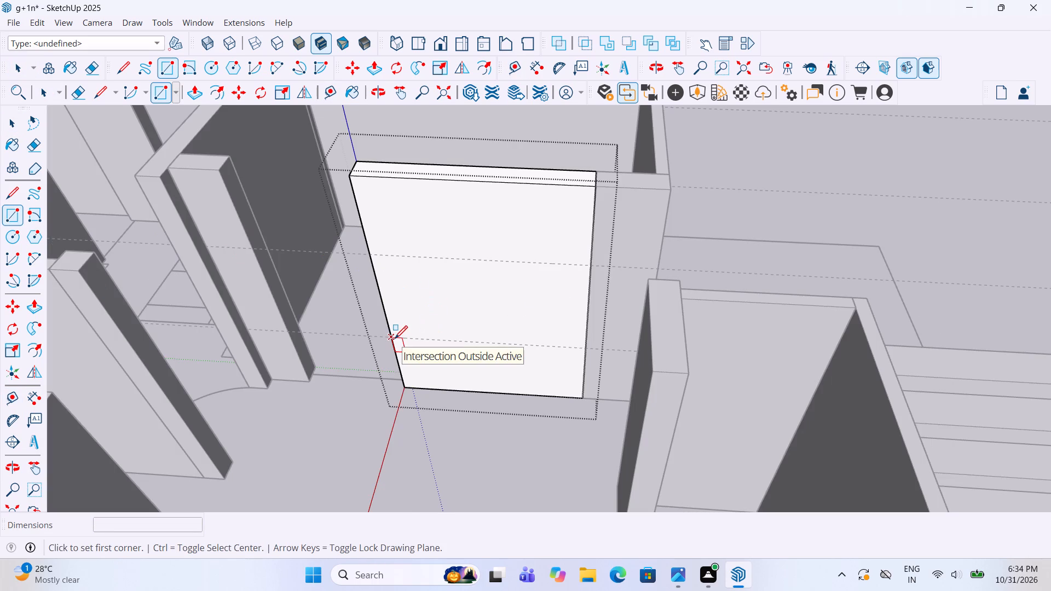
{"action": "left_click", "coordinate": [395, 340]}
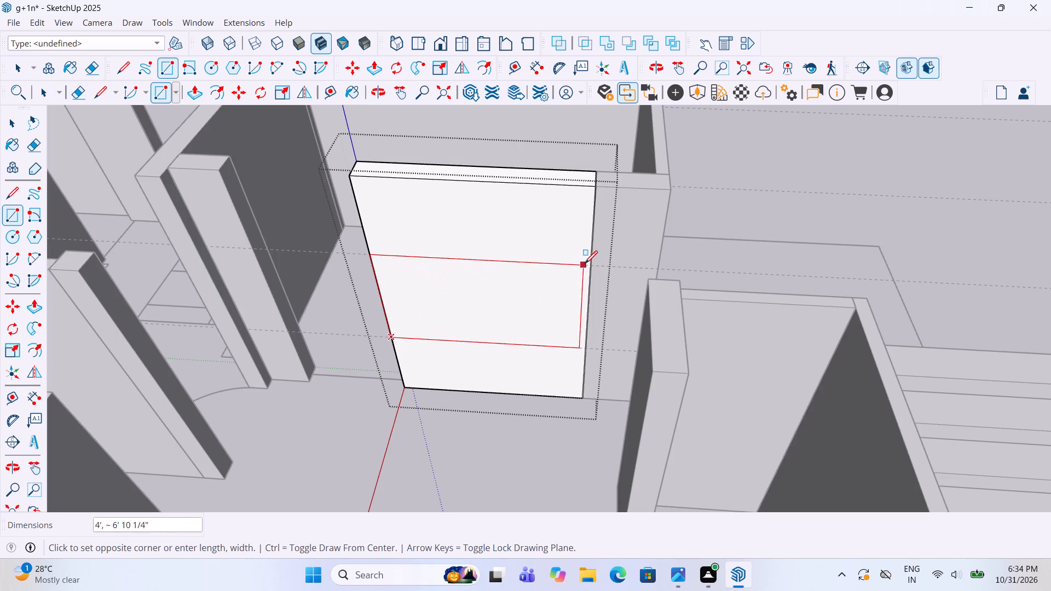
{"action": "left_click", "coordinate": [591, 268]}
{"action": "key", "text": "p"}
{"action": "left_click", "coordinate": [523, 318]}
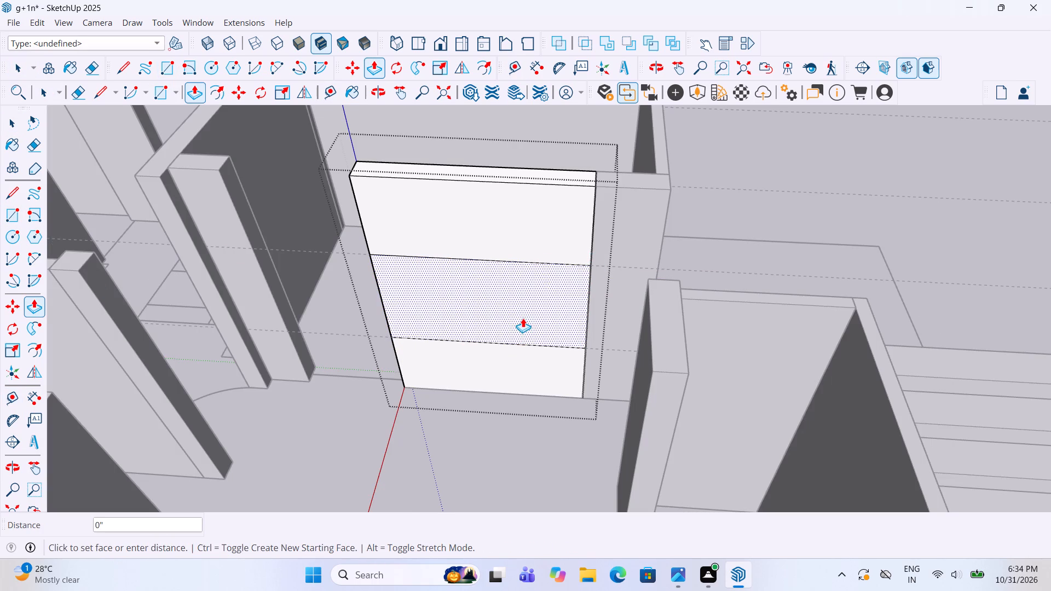
{"action": "left_click", "coordinate": [534, 279]}
{"action": "key", "text": "space"}
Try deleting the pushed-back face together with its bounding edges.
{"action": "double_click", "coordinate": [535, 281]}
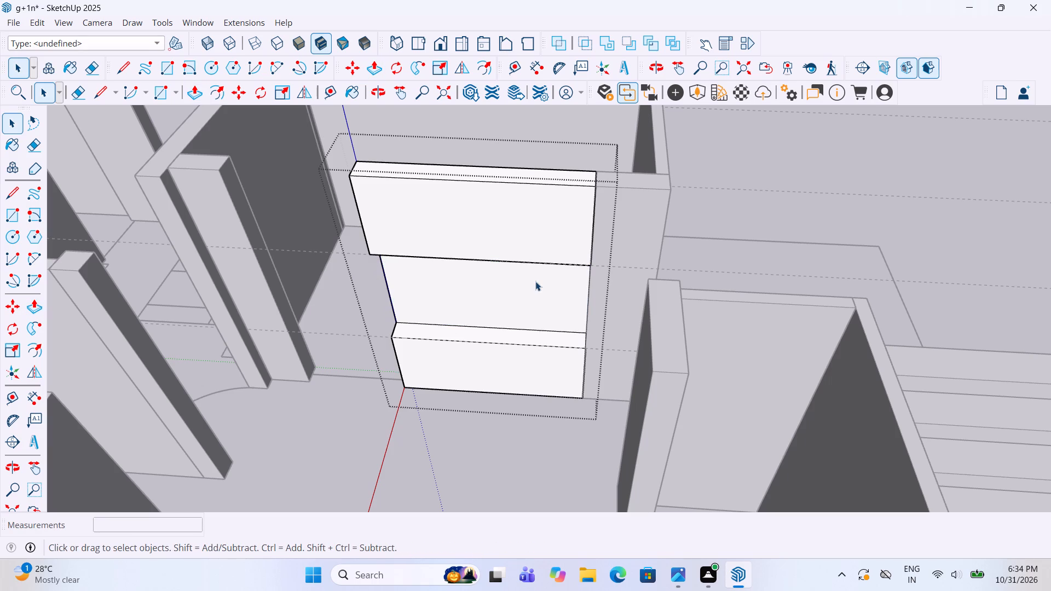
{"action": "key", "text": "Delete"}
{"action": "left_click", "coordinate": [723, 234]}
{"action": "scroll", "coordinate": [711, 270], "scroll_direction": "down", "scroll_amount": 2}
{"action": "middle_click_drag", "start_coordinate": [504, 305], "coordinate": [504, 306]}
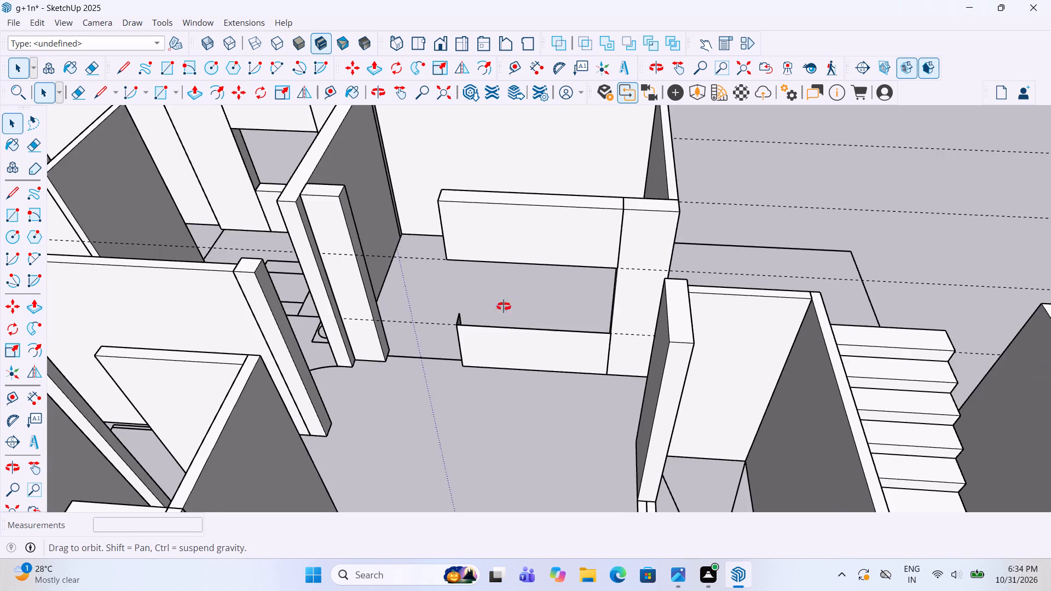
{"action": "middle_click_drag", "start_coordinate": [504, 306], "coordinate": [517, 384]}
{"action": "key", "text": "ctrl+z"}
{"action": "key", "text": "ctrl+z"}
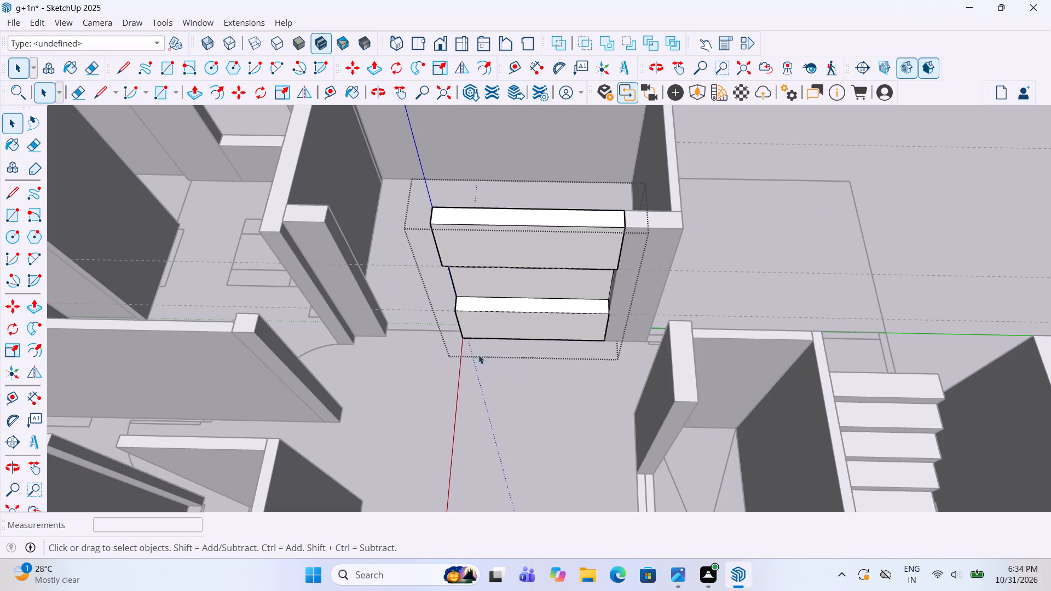
Delete only the remaining face that closes the living-area panel's window opening on its far side.
{"action": "middle_click_drag", "start_coordinate": [453, 323], "coordinate": [867, 207]}
{"action": "middle_click_drag", "start_coordinate": [393, 330], "coordinate": [614, 328]}
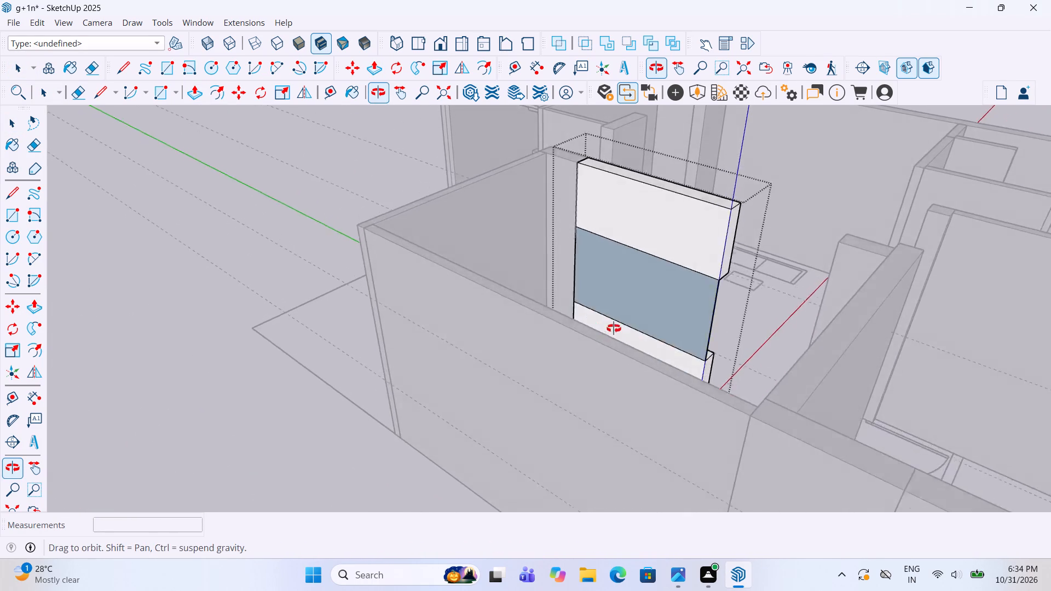
{"action": "middle_click_drag", "start_coordinate": [614, 328], "coordinate": [596, 332]}
{"action": "left_click", "coordinate": [636, 299]}
{"action": "key", "text": "Delete"}
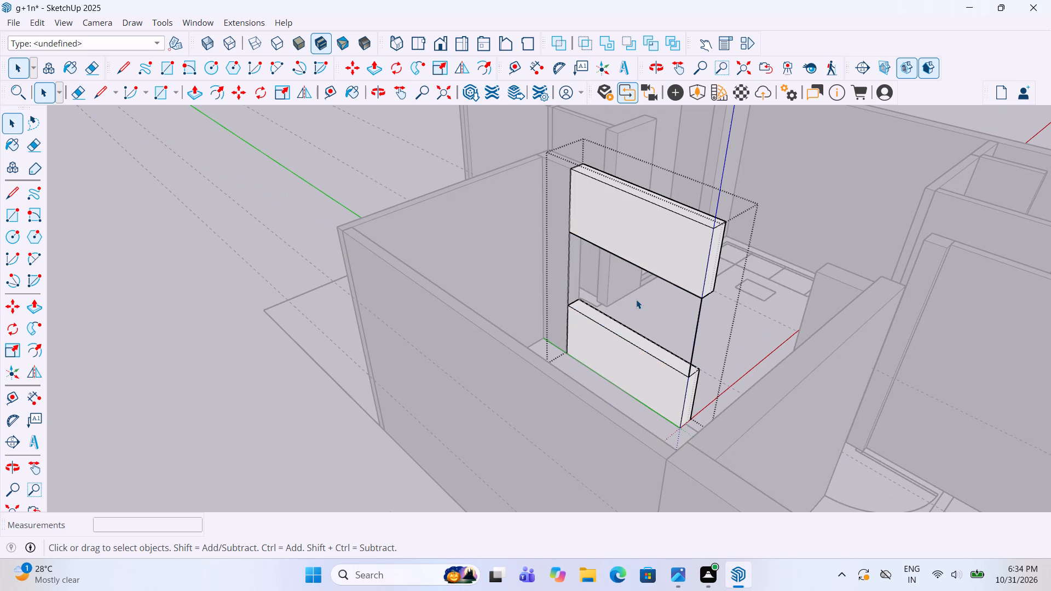
Delete the leftover vertical edge at the free end of the living-area window opening and leave the panel group.
{"action": "middle_click_drag", "start_coordinate": [645, 302], "coordinate": [475, 328]}
{"action": "scroll", "coordinate": [527, 364], "scroll_direction": "up", "scroll_amount": 3}
{"action": "middle_click_drag", "start_coordinate": [516, 368], "coordinate": [635, 346]}
{"action": "left_click_drag", "start_coordinate": [696, 331], "coordinate": [683, 321]}
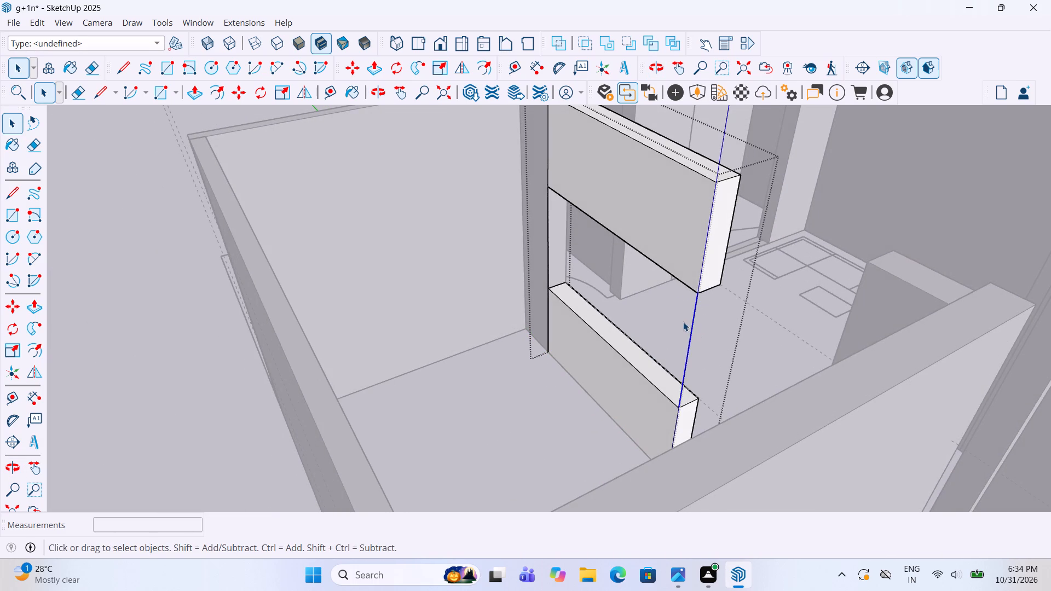
{"action": "key", "text": "Delete"}
{"action": "left_click_drag", "start_coordinate": [696, 336], "coordinate": [684, 325]}
{"action": "left_click", "coordinate": [684, 325]}
{"action": "key", "text": "Delete"}
{"action": "left_click_drag", "start_coordinate": [694, 334], "coordinate": [687, 329]}
{"action": "key", "text": "Delete"}
{"action": "left_click", "coordinate": [616, 376]}
{"action": "scroll", "coordinate": [621, 398], "scroll_direction": "down", "scroll_amount": 3}
{"action": "middle_click_drag", "start_coordinate": [633, 391], "coordinate": [580, 400]}
{"action": "left_click", "coordinate": [215, 375]}
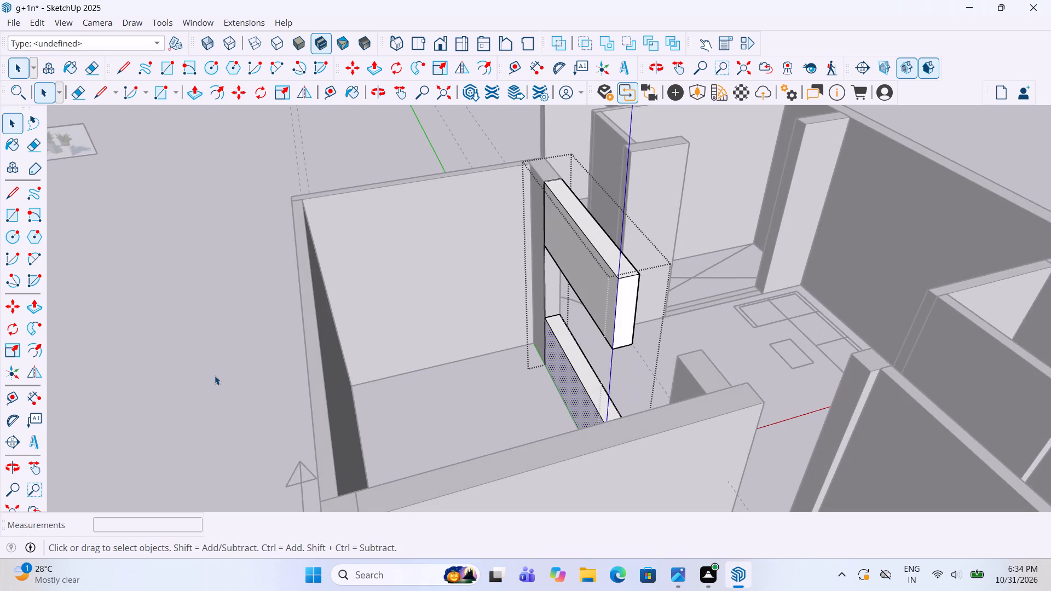
Review the second floor's walls and window openings, and compare its layout with the furnished floor beside it.
{"action": "scroll", "coordinate": [499, 396], "scroll_direction": "down", "scroll_amount": 3}
{"action": "middle_click_drag", "start_coordinate": [775, 341], "coordinate": [338, 379]}
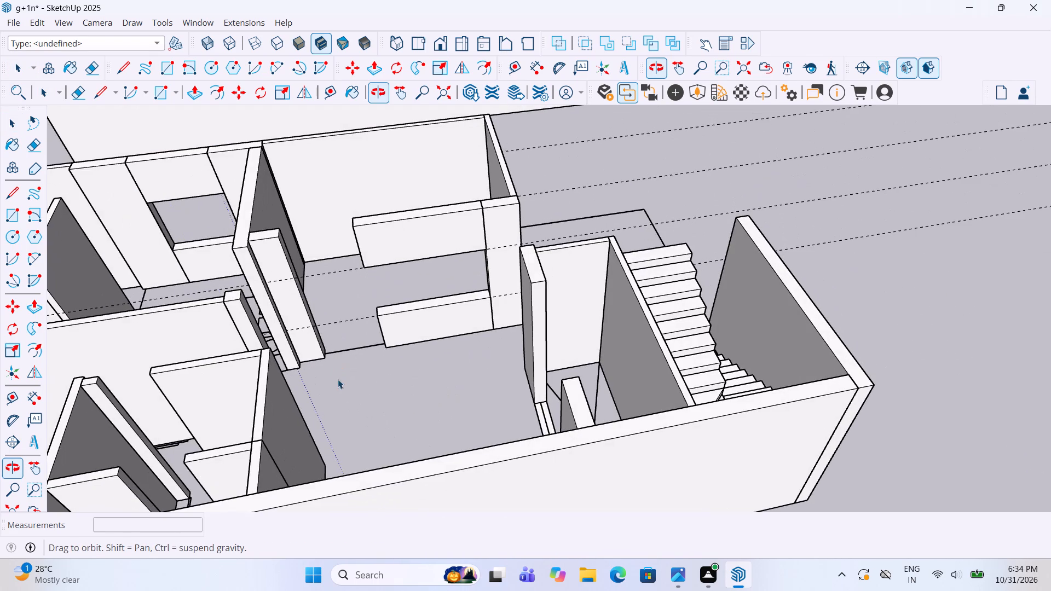
{"action": "scroll", "coordinate": [447, 212], "scroll_direction": "down", "scroll_amount": 5}
{"action": "scroll", "coordinate": [437, 219], "scroll_direction": "up", "scroll_amount": 4}
{"action": "middle_click_drag", "start_coordinate": [435, 222], "coordinate": [423, 222]}
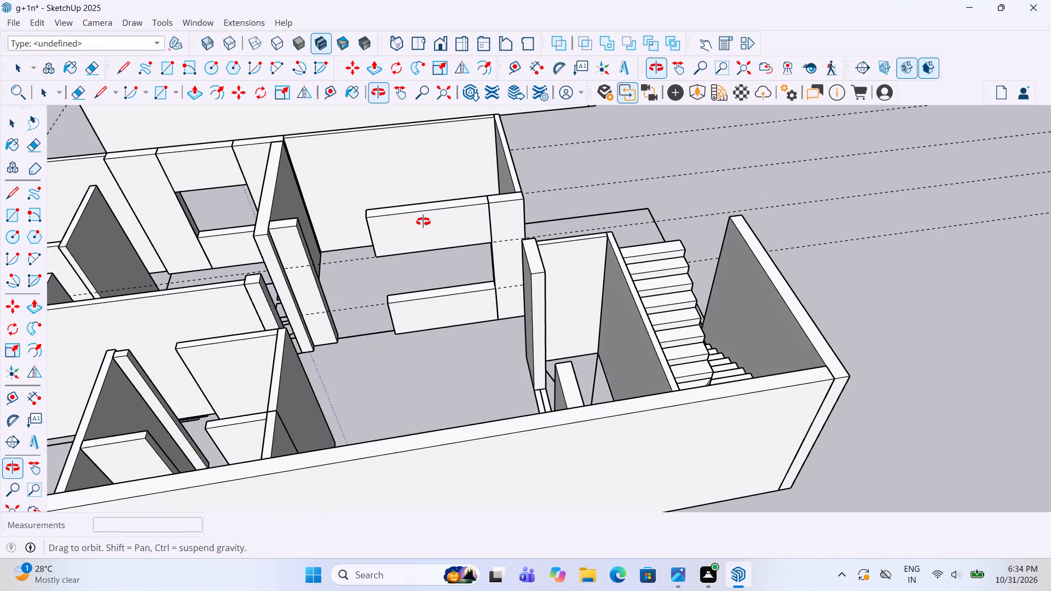
{"action": "middle_click_drag", "start_coordinate": [423, 222], "coordinate": [395, 245]}
{"action": "scroll", "coordinate": [423, 222], "scroll_direction": "up", "scroll_amount": 4}
{"action": "scroll", "coordinate": [529, 190], "scroll_direction": "down", "scroll_amount": 8}
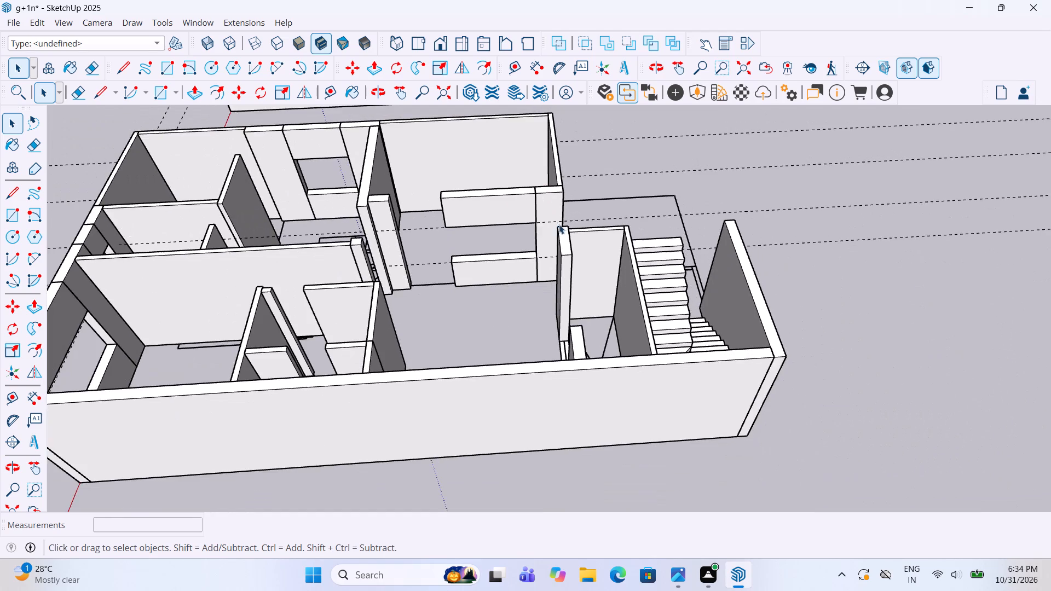
{"action": "middle_click_drag", "start_coordinate": [559, 224], "coordinate": [458, 351]}
{"action": "scroll", "coordinate": [517, 297], "scroll_direction": "down", "scroll_amount": 6}
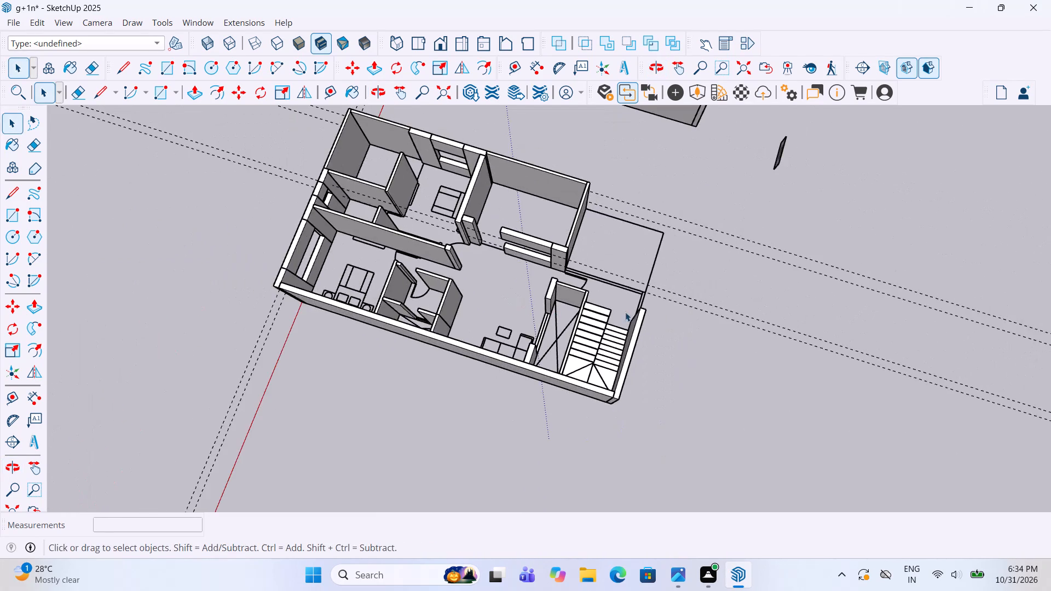
{"action": "scroll", "coordinate": [642, 294], "scroll_direction": "down", "scroll_amount": 6}
{"action": "scroll", "coordinate": [666, 131], "scroll_direction": "up", "scroll_amount": 11}
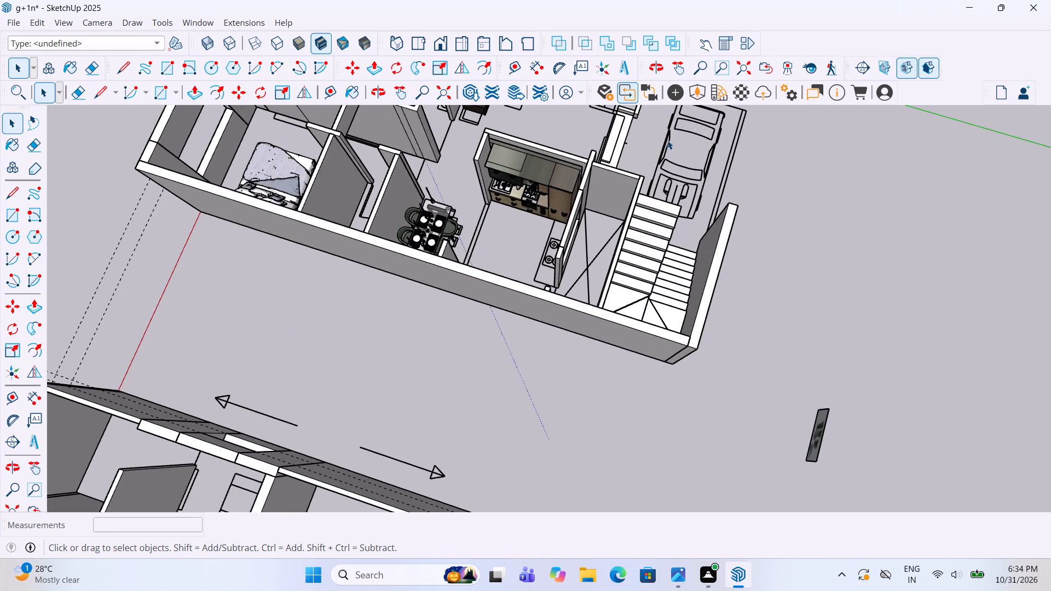
{"action": "scroll", "coordinate": [674, 325], "scroll_direction": "down", "scroll_amount": 1}
{"action": "middle_click_drag", "start_coordinate": [668, 321], "coordinate": [449, 275]}
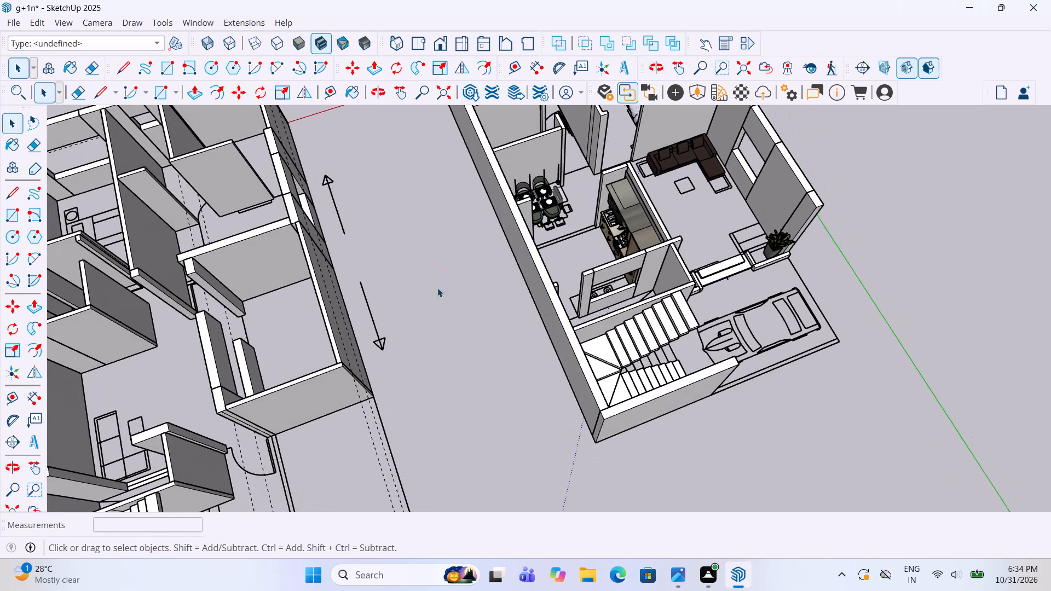
{"action": "scroll", "coordinate": [412, 334], "scroll_direction": "down", "scroll_amount": 7}
{"action": "scroll", "coordinate": [494, 173], "scroll_direction": "up", "scroll_amount": 5}
{"action": "scroll", "coordinate": [558, 255], "scroll_direction": "up", "scroll_amount": 6}
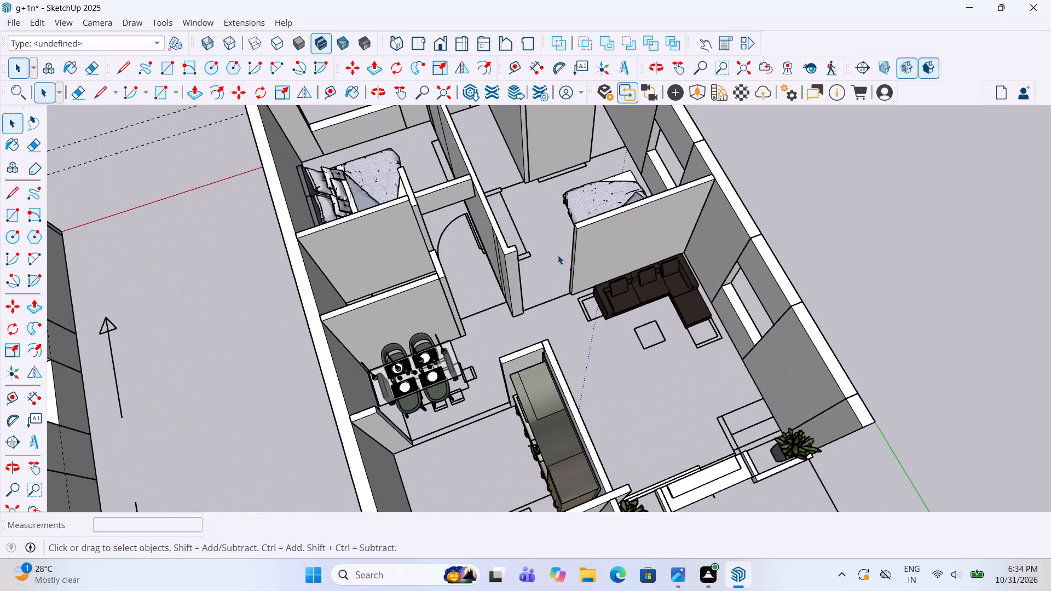
{"action": "scroll", "coordinate": [558, 255], "scroll_direction": "down", "scroll_amount": 12}
{"action": "scroll", "coordinate": [331, 453], "scroll_direction": "up", "scroll_amount": 2}
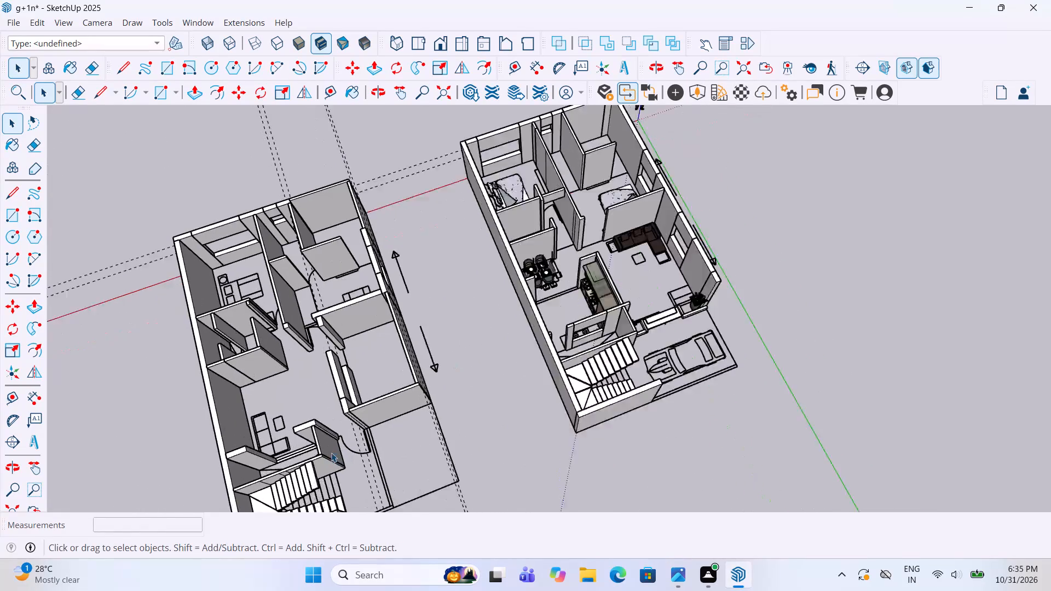
Draw a floor rectangle across the doorway gap beside the staircase, matching the wall thickness, and make it a group.
{"action": "scroll", "coordinate": [331, 453], "scroll_direction": "up", "scroll_amount": 4}
{"action": "middle_click_drag", "start_coordinate": [356, 396], "coordinate": [310, 326]}
{"action": "scroll", "coordinate": [310, 326], "scroll_direction": "up", "scroll_amount": 3}
{"action": "scroll", "coordinate": [333, 406], "scroll_direction": "up", "scroll_amount": 9}
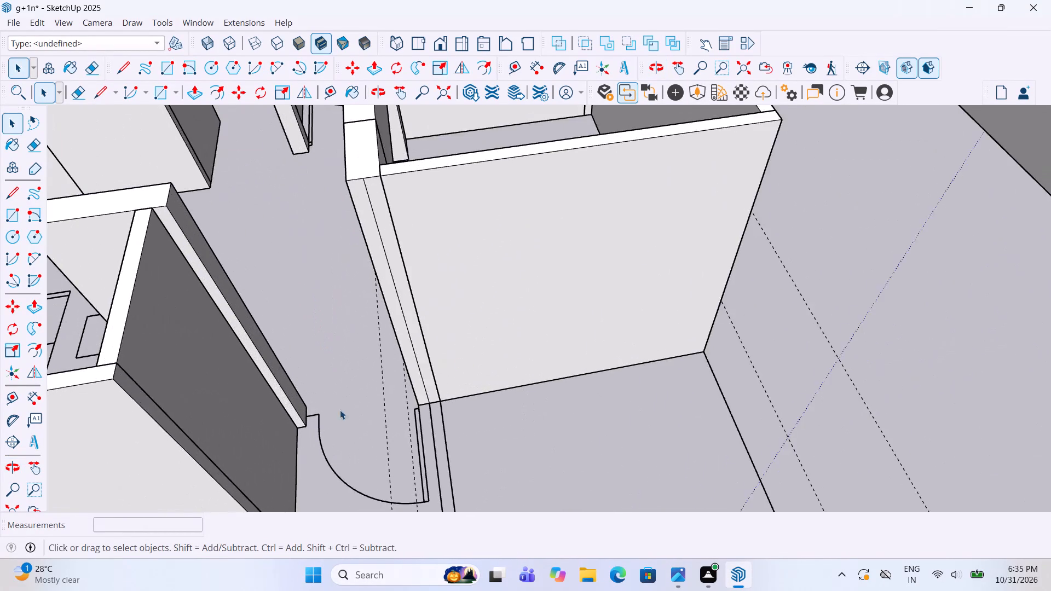
{"action": "middle_click_drag", "start_coordinate": [391, 381], "coordinate": [432, 366]}
{"action": "scroll", "coordinate": [436, 382], "scroll_direction": "up", "scroll_amount": 3}
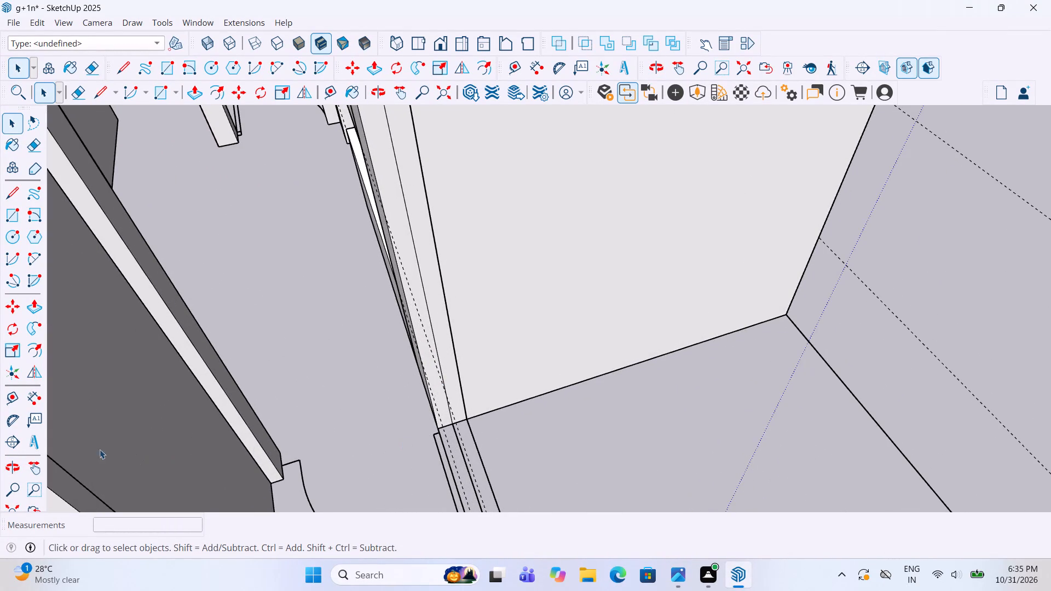
{"action": "left_click", "coordinate": [15, 209]}
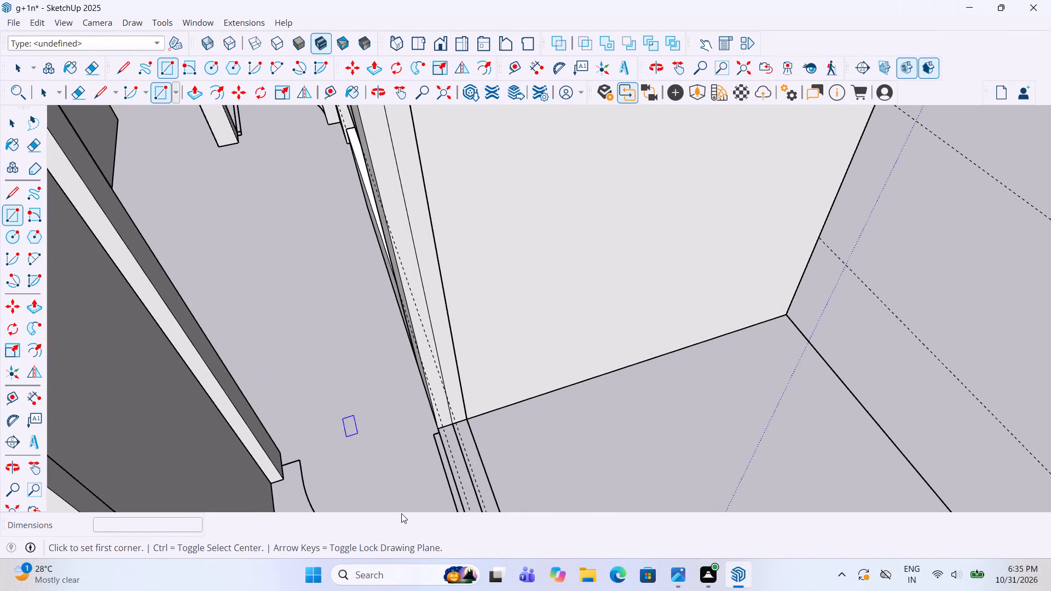
{"action": "left_click", "coordinate": [436, 431]}
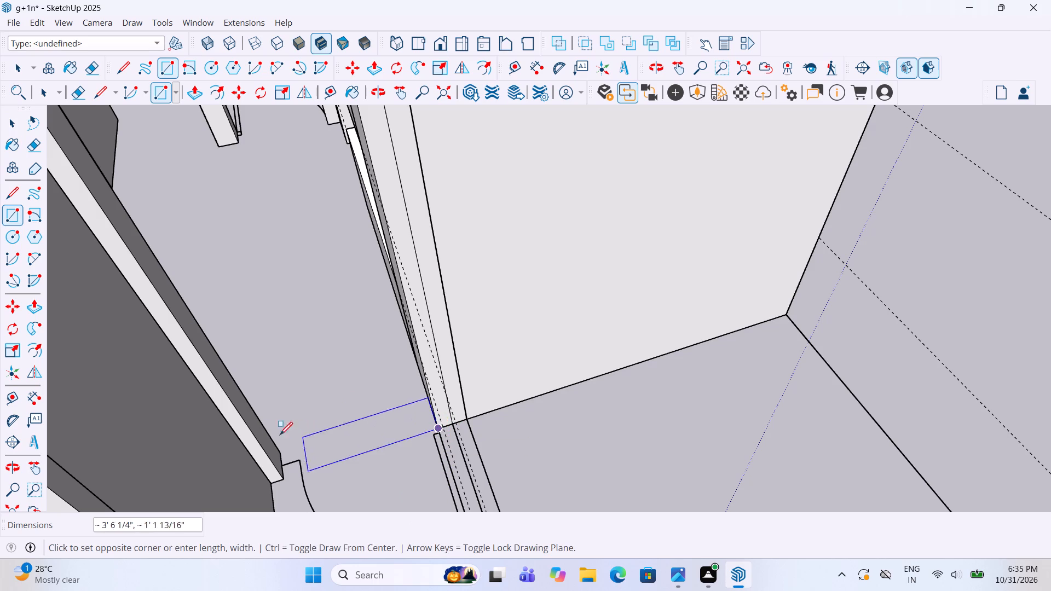
{"action": "left_click", "coordinate": [280, 451]}
{"action": "key", "text": "space"}
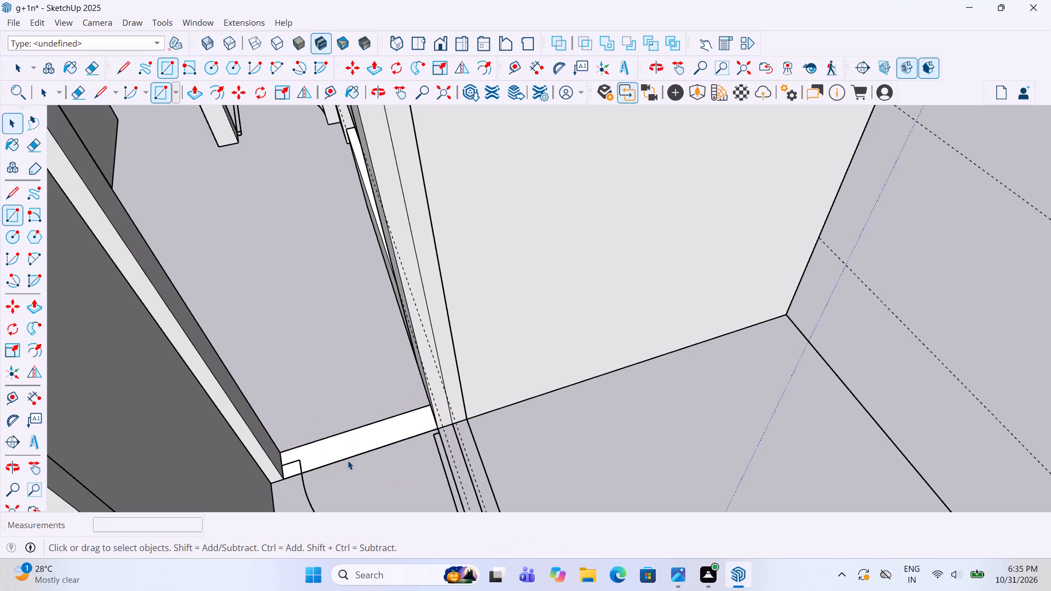
{"action": "left_click", "coordinate": [347, 449]}
{"action": "right_click", "coordinate": [347, 449]}
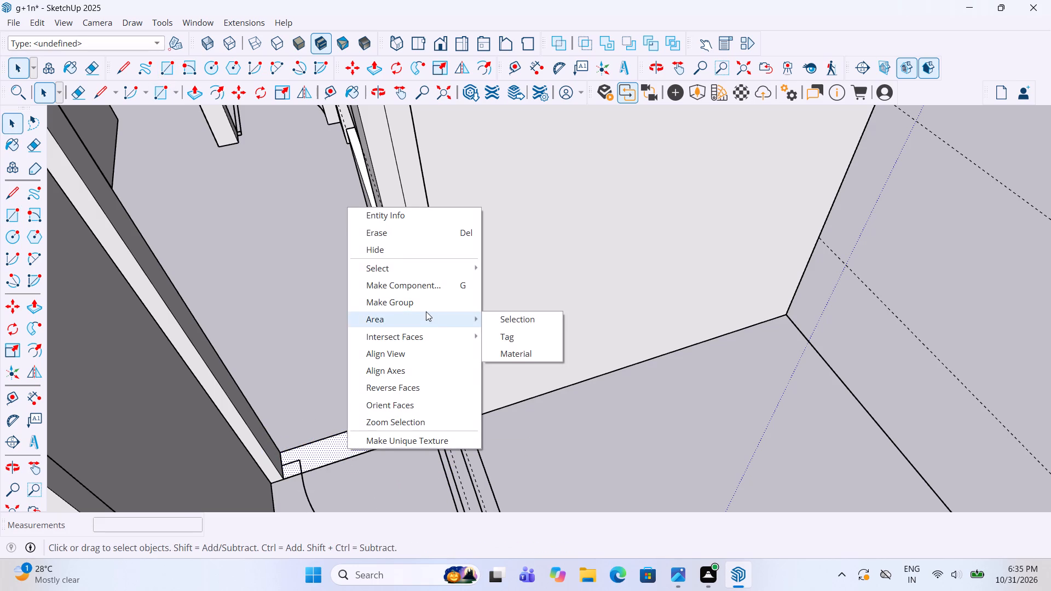
{"action": "left_click", "coordinate": [426, 311]}
{"action": "left_click", "coordinate": [423, 302]}
Inside the new group, extrude the doorway rectangle 10' up to the neighbouring walls' height and leave the group.
{"action": "double_click", "coordinate": [381, 436]}
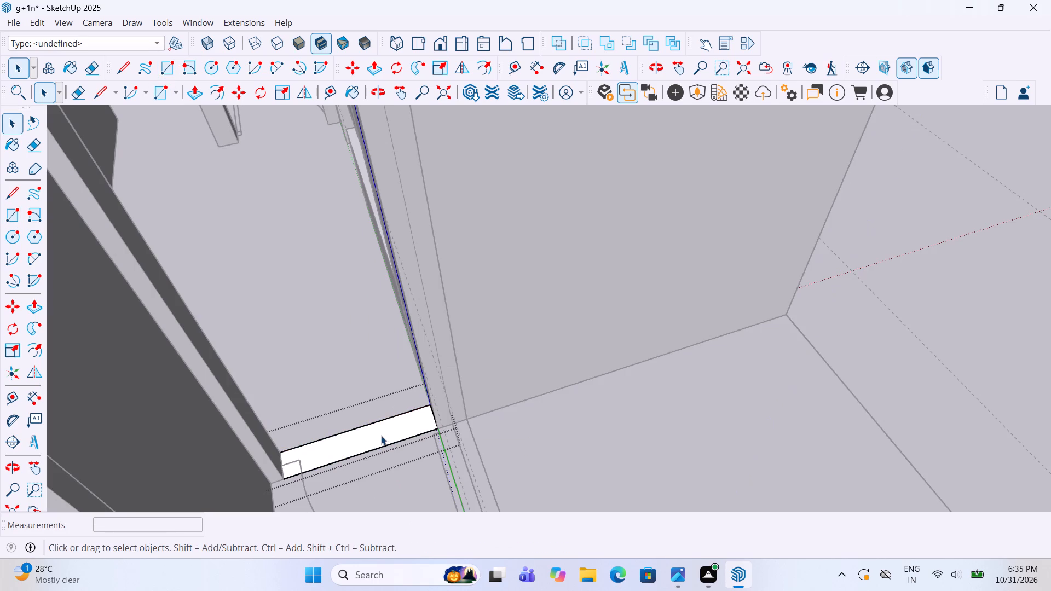
{"action": "key", "text": "p"}
{"action": "left_click", "coordinate": [382, 432]}
{"action": "scroll", "coordinate": [382, 384], "scroll_direction": "down", "scroll_amount": 5}
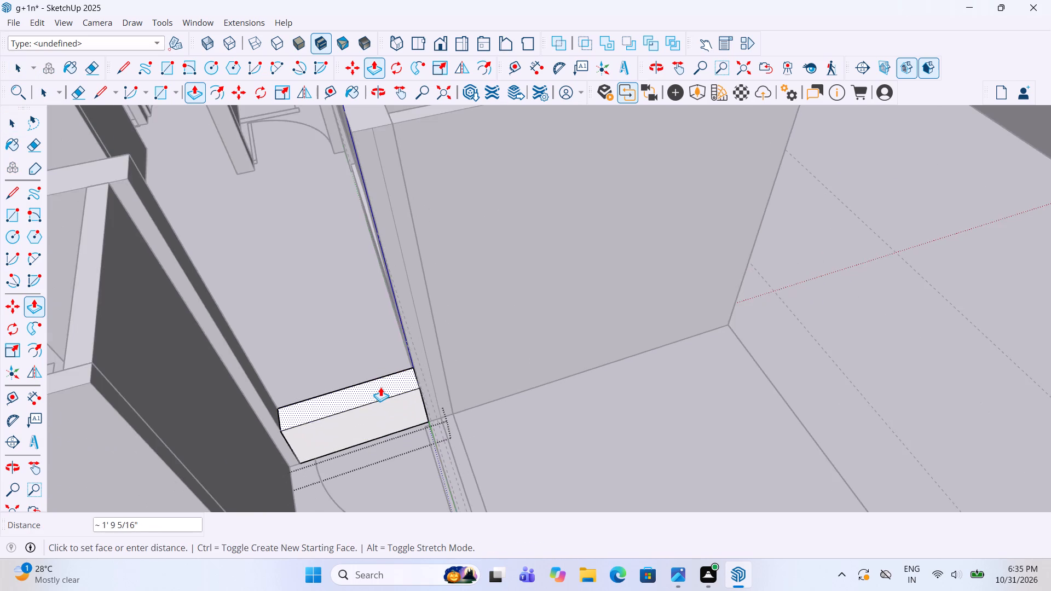
{"action": "scroll", "coordinate": [380, 387], "scroll_direction": "down", "scroll_amount": 6}
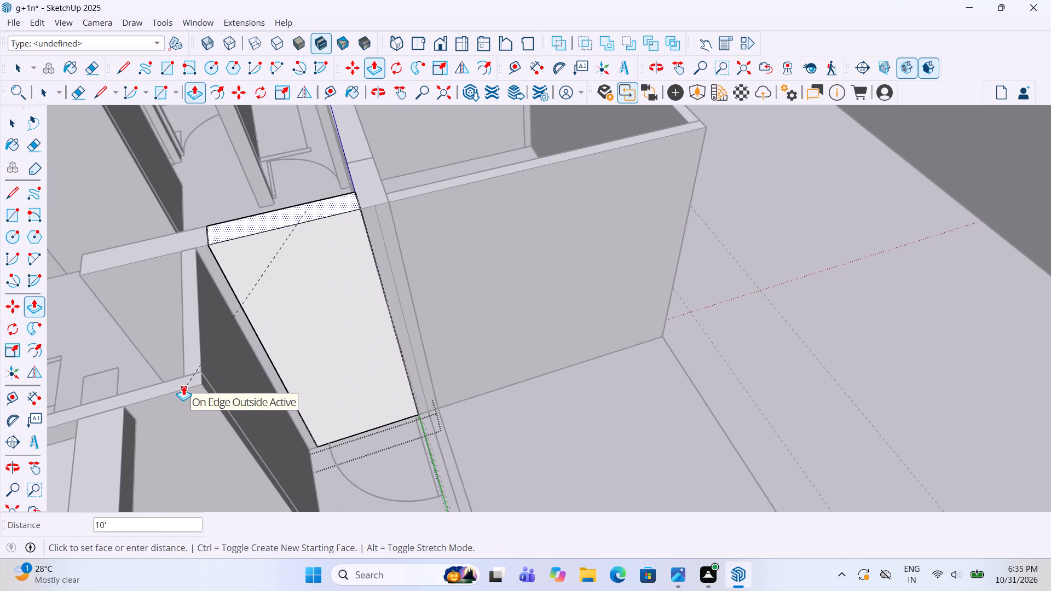
{"action": "left_click", "coordinate": [183, 386]}
{"action": "key", "text": "space"}
{"action": "left_click", "coordinate": [501, 439]}
Place a horizontal guide 8' above the bottom edge of the new doorway panel beside the staircase.
{"action": "scroll", "coordinate": [501, 439], "scroll_direction": "down", "scroll_amount": 3}
{"action": "middle_click_drag", "start_coordinate": [502, 443], "coordinate": [451, 392]}
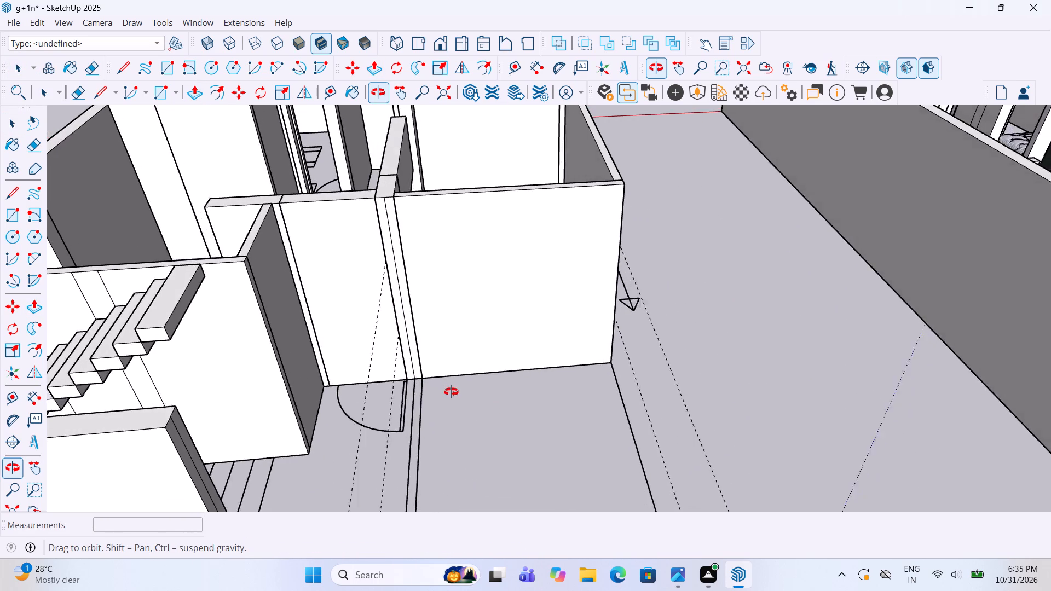
{"action": "middle_click_drag", "start_coordinate": [451, 392], "coordinate": [454, 393]}
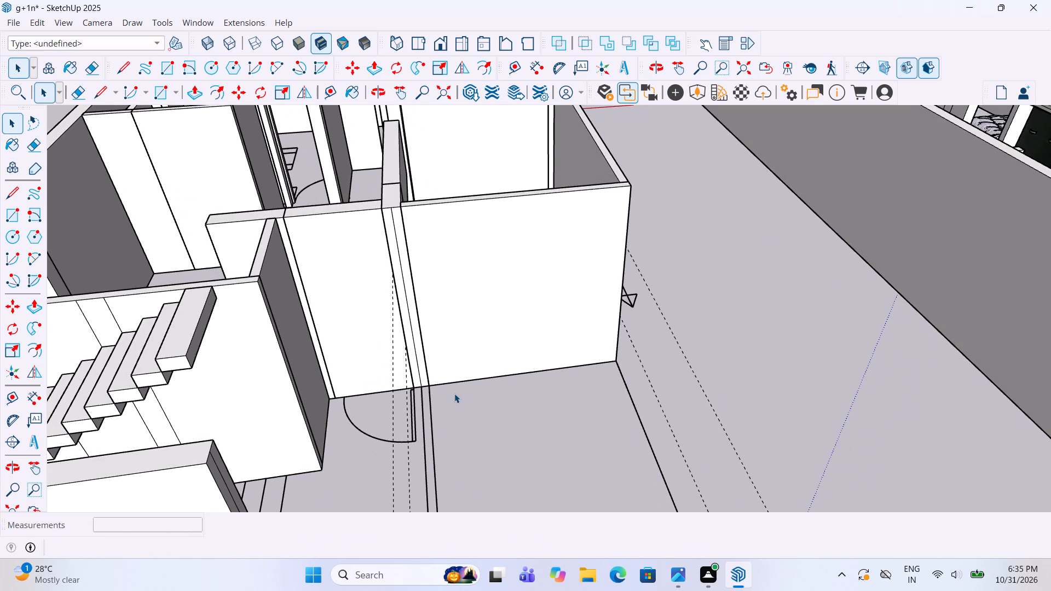
{"action": "scroll", "coordinate": [495, 432], "scroll_direction": "down", "scroll_amount": 4}
{"action": "scroll", "coordinate": [379, 311], "scroll_direction": "up", "scroll_amount": 4}
{"action": "scroll", "coordinate": [426, 318], "scroll_direction": "up", "scroll_amount": 1}
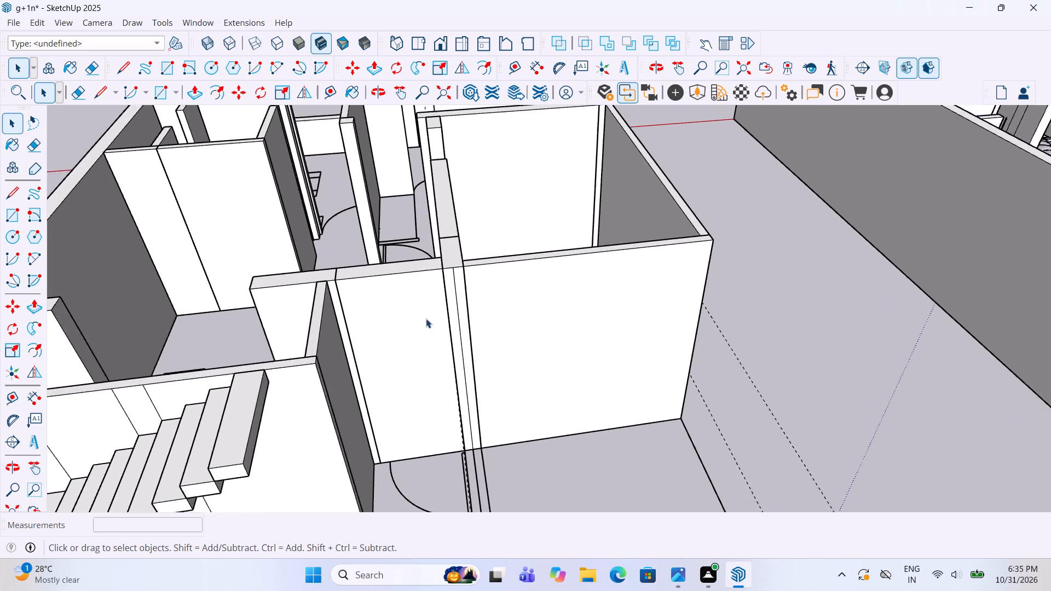
{"action": "scroll", "coordinate": [426, 318], "scroll_direction": "up", "scroll_amount": 1}
{"action": "middle_click_drag", "start_coordinate": [426, 318], "coordinate": [409, 306]}
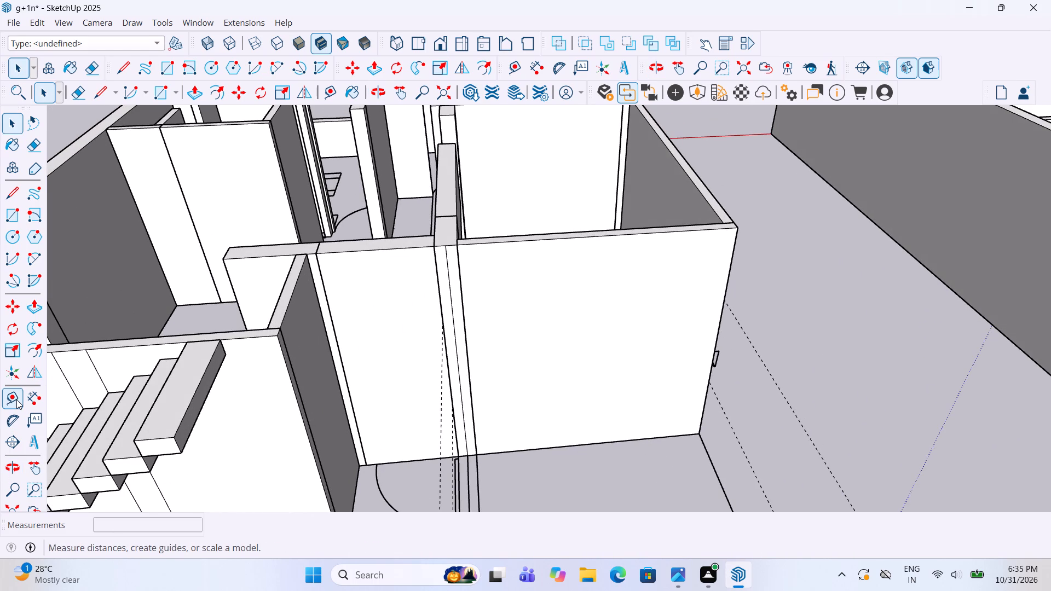
{"action": "left_click", "coordinate": [16, 399]}
{"action": "scroll", "coordinate": [240, 474], "scroll_direction": "up", "scroll_amount": 2}
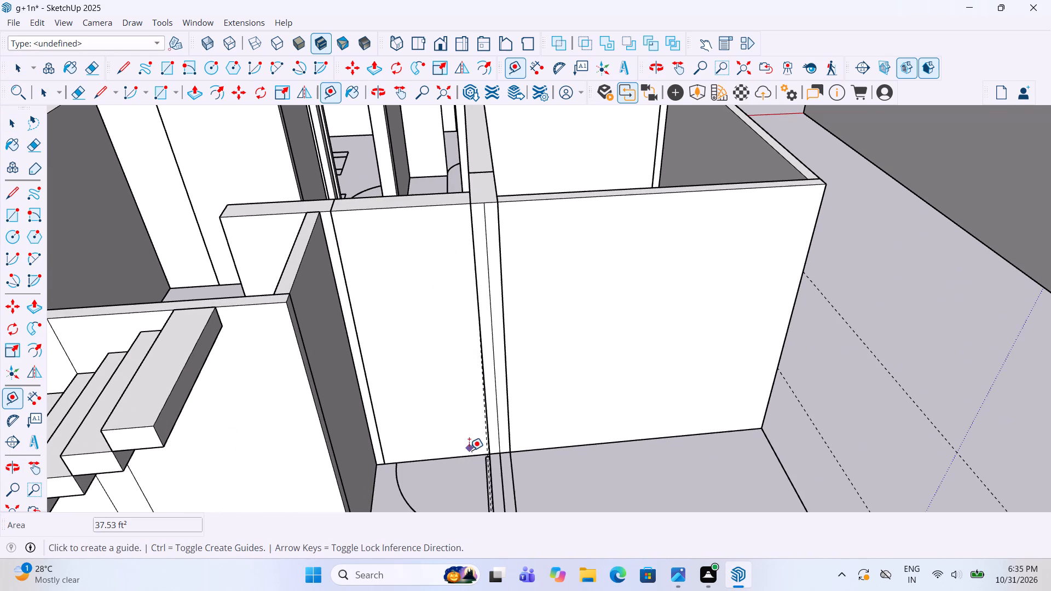
{"action": "left_click", "coordinate": [469, 453]}
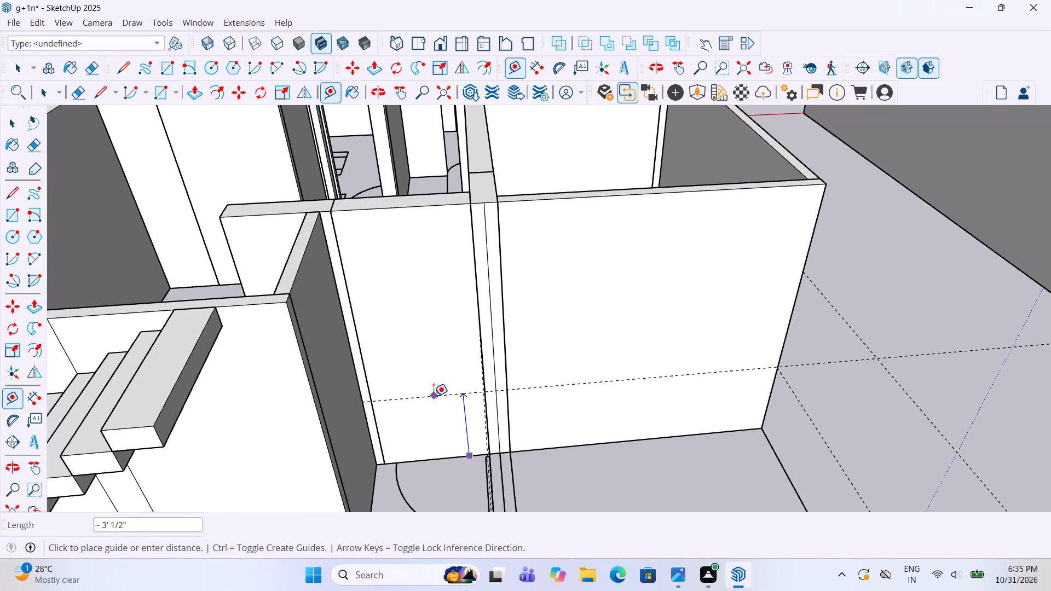
{"action": "type", "text": "8'"}
{"action": "key", "text": "Return"}
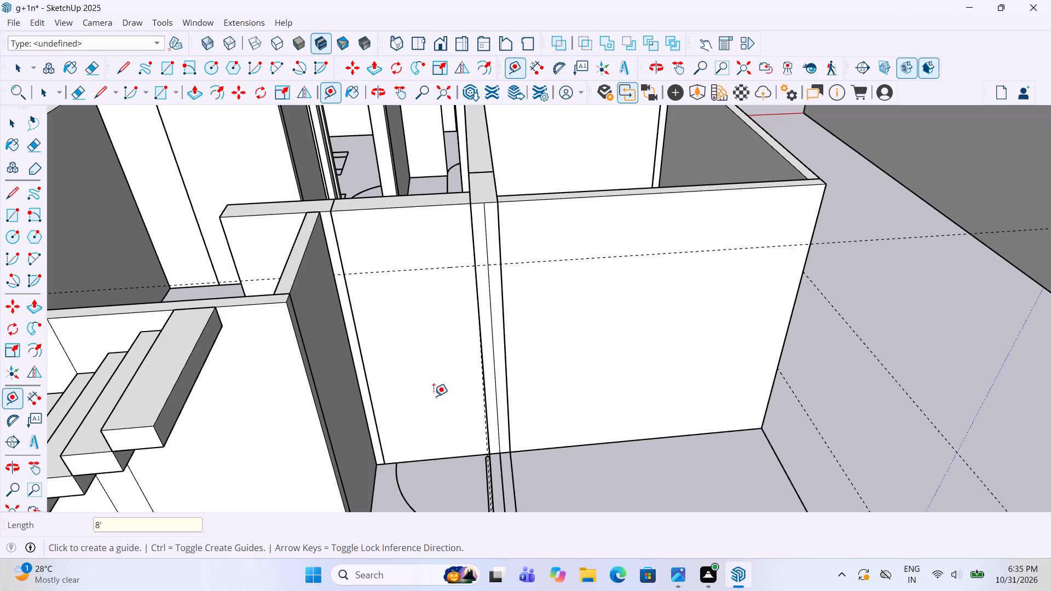
Cut the door opening in the panel beside the staircase: outline it up to the 8' guide and push it 9" through.
{"action": "key", "text": "space"}
{"action": "double_click", "coordinate": [434, 396]}
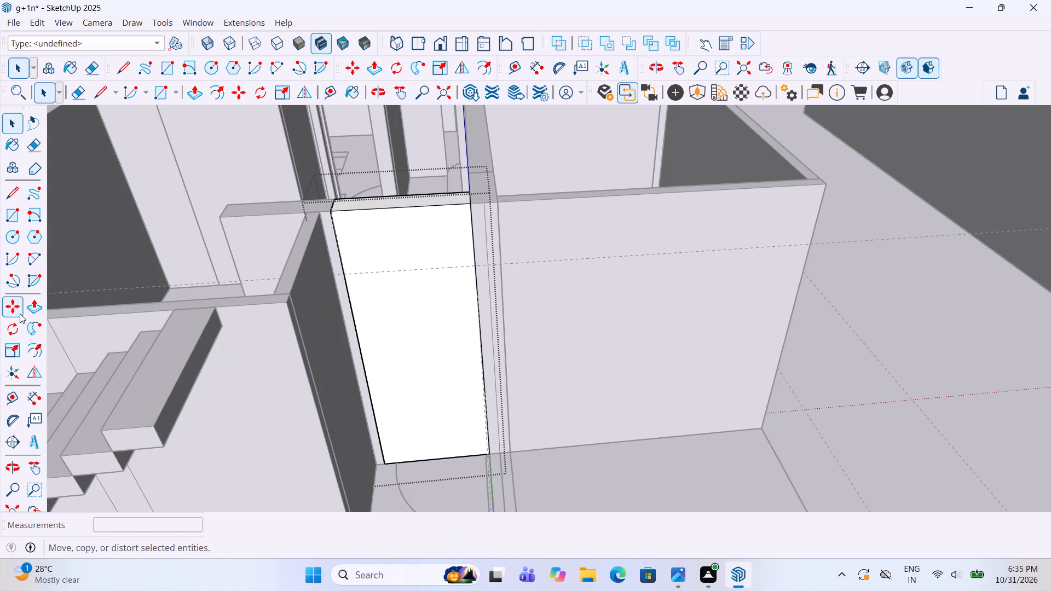
{"action": "double_click", "coordinate": [7, 217]}
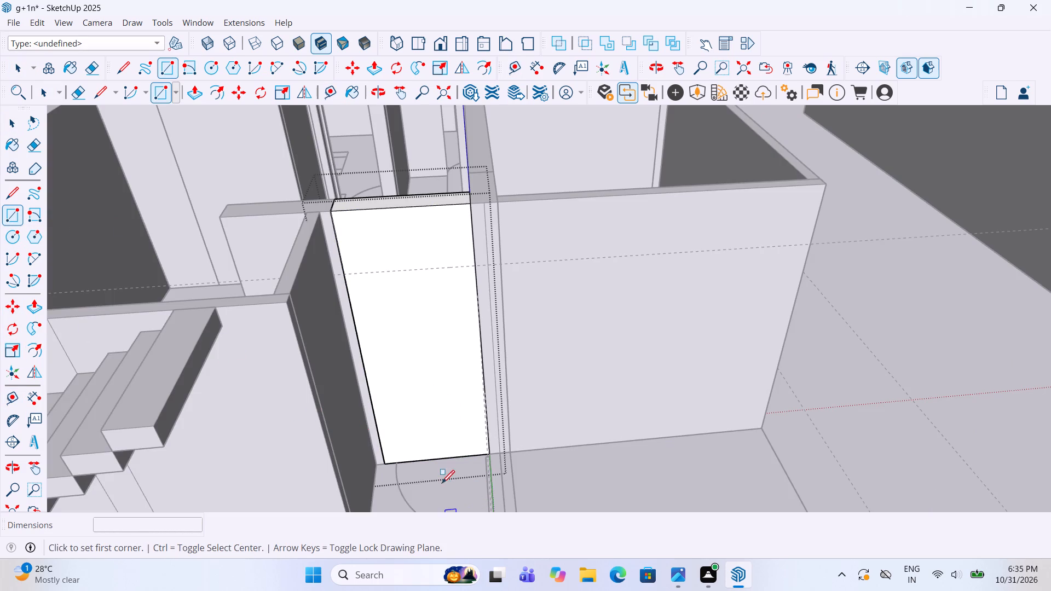
{"action": "left_click", "coordinate": [385, 462]}
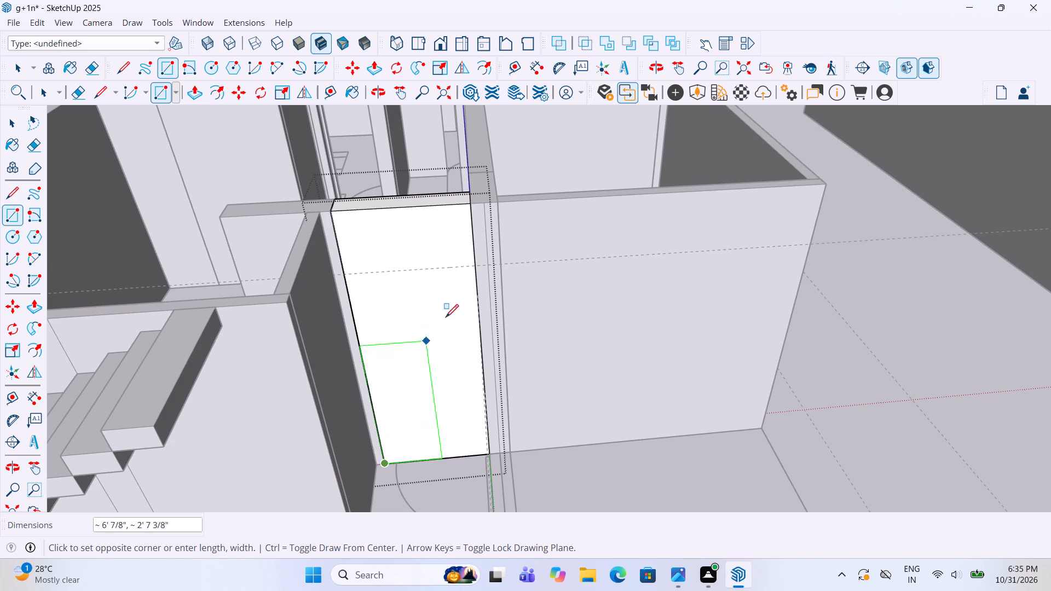
{"action": "left_click", "coordinate": [478, 263]}
{"action": "key", "text": "p"}
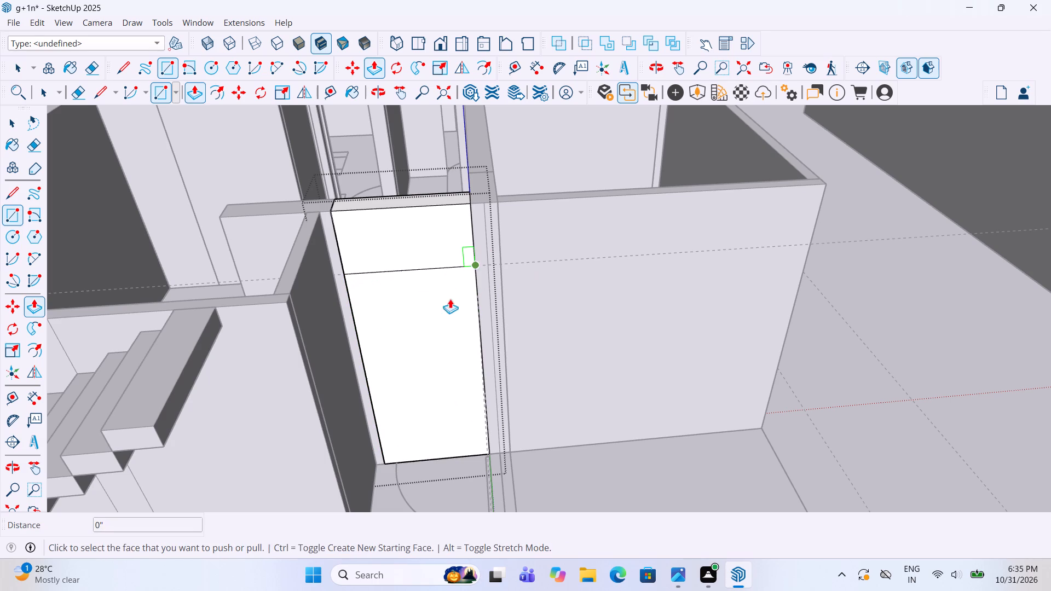
{"action": "left_click", "coordinate": [436, 372]}
{"action": "left_click", "coordinate": [441, 310]}
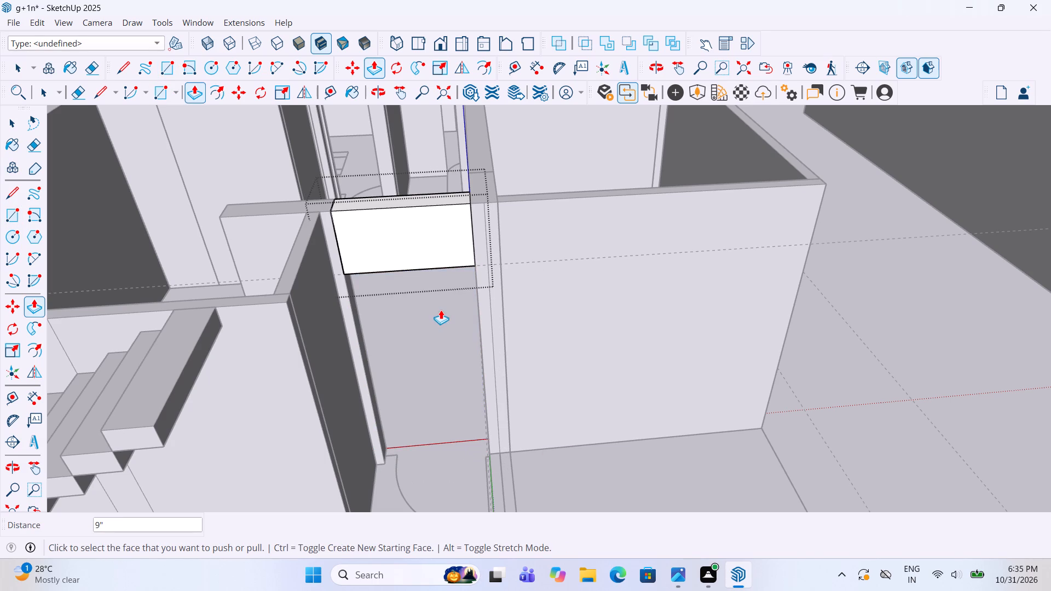
{"action": "key", "text": "space"}
{"action": "left_click", "coordinate": [460, 466]}
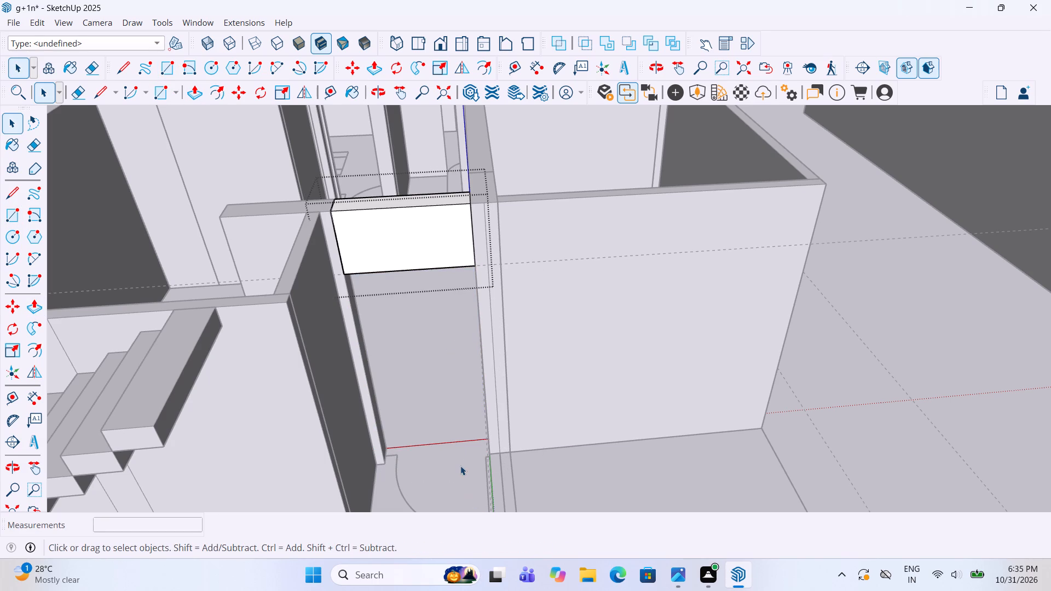
Draw a 3' 4" by 9" rectangle across the inner bedroom doorway gap by the door swing and make it a group.
{"action": "scroll", "coordinate": [510, 414], "scroll_direction": "down", "scroll_amount": 5}
{"action": "middle_click_drag", "start_coordinate": [516, 403], "coordinate": [530, 419]}
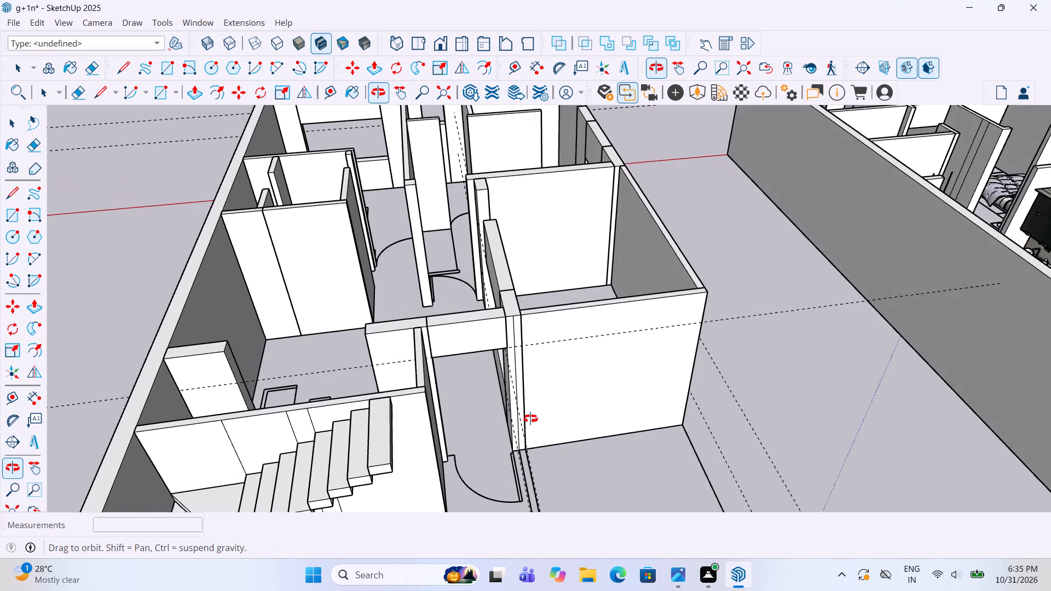
{"action": "middle_click_drag", "start_coordinate": [530, 419], "coordinate": [503, 415]}
{"action": "scroll", "coordinate": [503, 415], "scroll_direction": "down", "scroll_amount": 6}
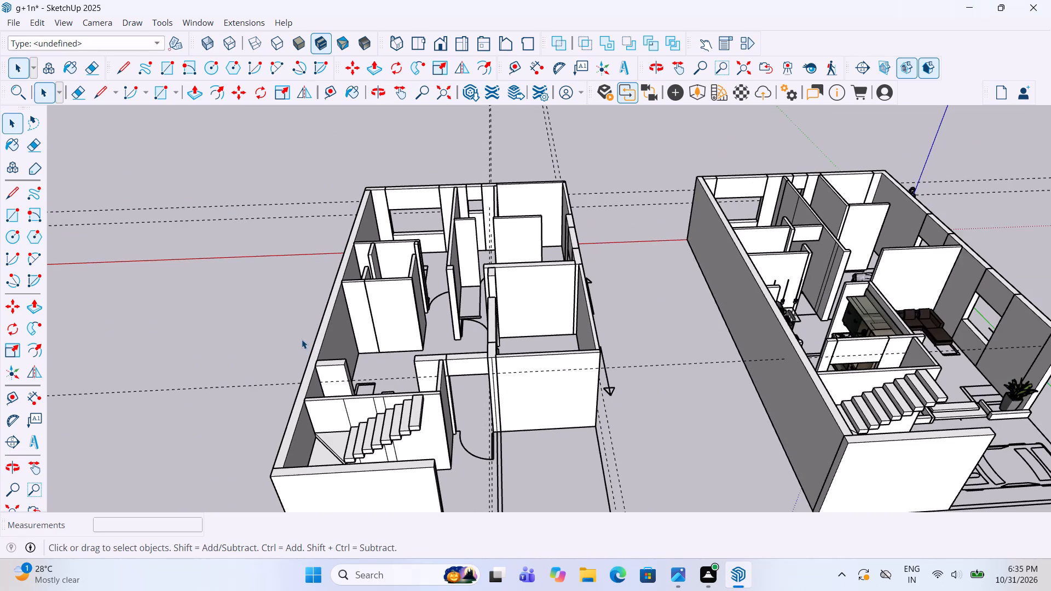
{"action": "left_click", "coordinate": [302, 339]}
{"action": "scroll", "coordinate": [507, 370], "scroll_direction": "up", "scroll_amount": 3}
{"action": "middle_click_drag", "start_coordinate": [507, 370], "coordinate": [505, 469]}
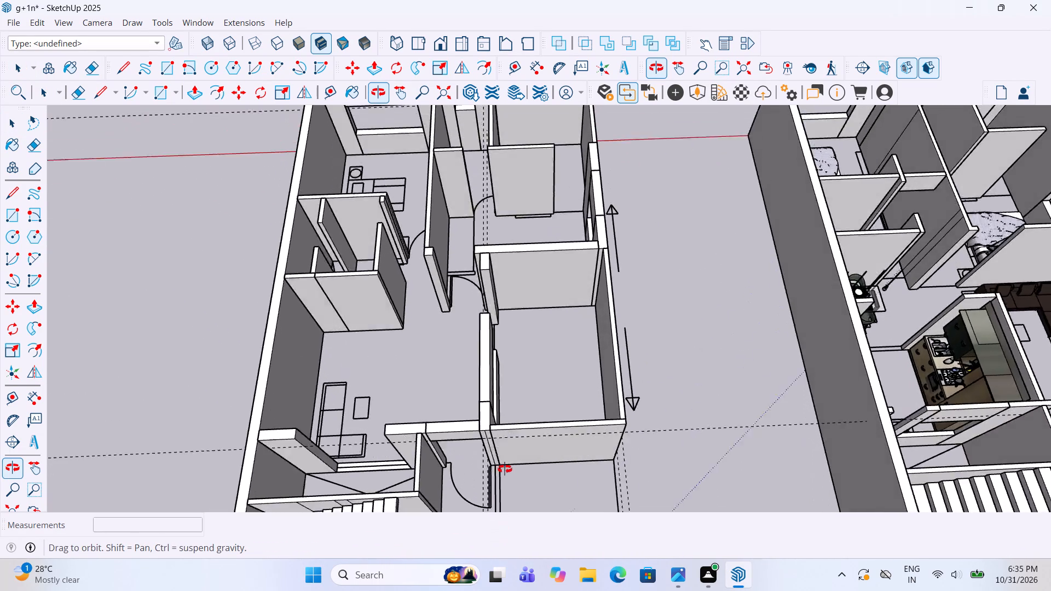
{"action": "middle_click_drag", "start_coordinate": [505, 469], "coordinate": [549, 450]}
{"action": "scroll", "coordinate": [456, 278], "scroll_direction": "up", "scroll_amount": 5}
{"action": "scroll", "coordinate": [402, 363], "scroll_direction": "up", "scroll_amount": 4}
{"action": "scroll", "coordinate": [486, 362], "scroll_direction": "up", "scroll_amount": 6}
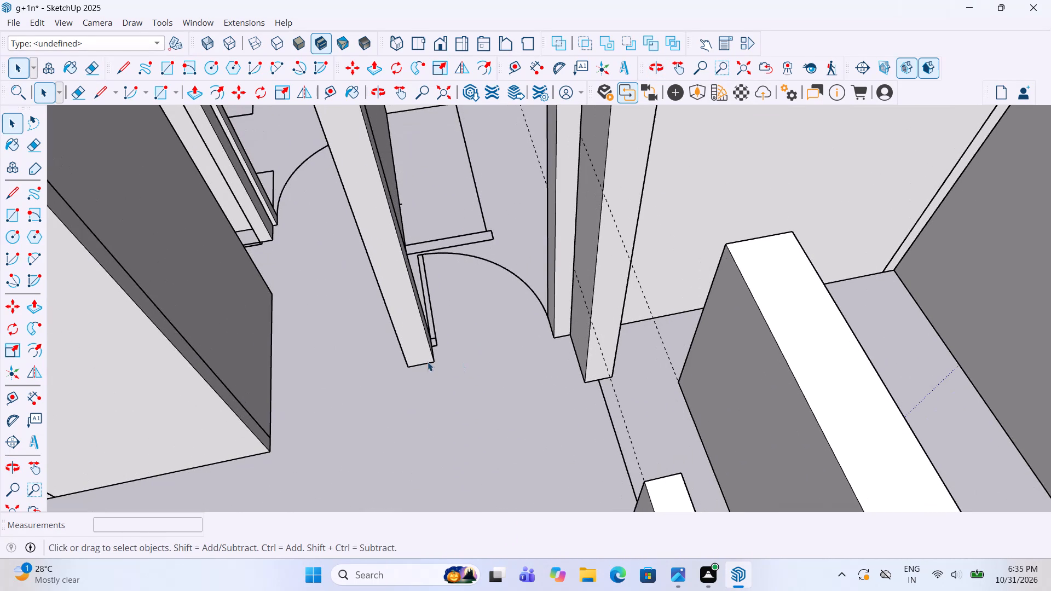
{"action": "left_click", "coordinate": [12, 215]}
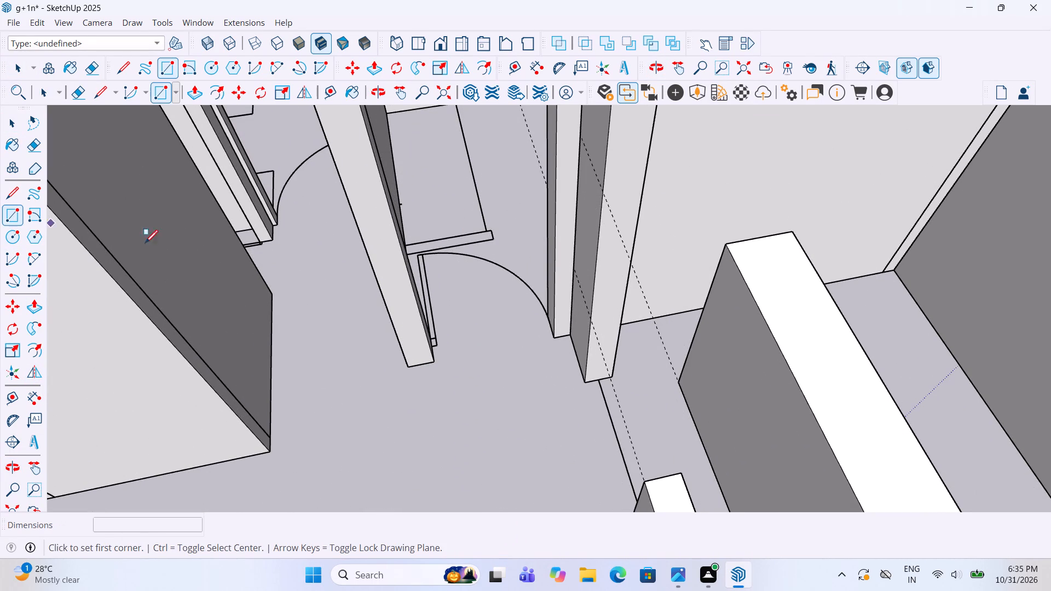
{"action": "scroll", "coordinate": [510, 373], "scroll_direction": "up", "scroll_amount": 3}
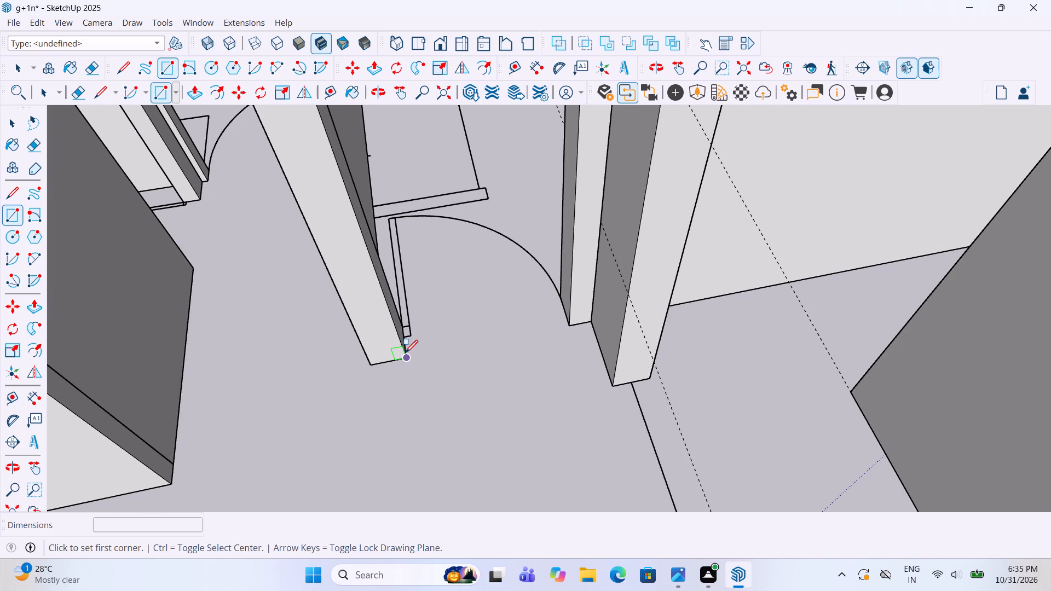
{"action": "left_click", "coordinate": [405, 354]}
{"action": "scroll", "coordinate": [528, 294], "scroll_direction": "up", "scroll_amount": 4}
{"action": "left_click", "coordinate": [581, 297]}
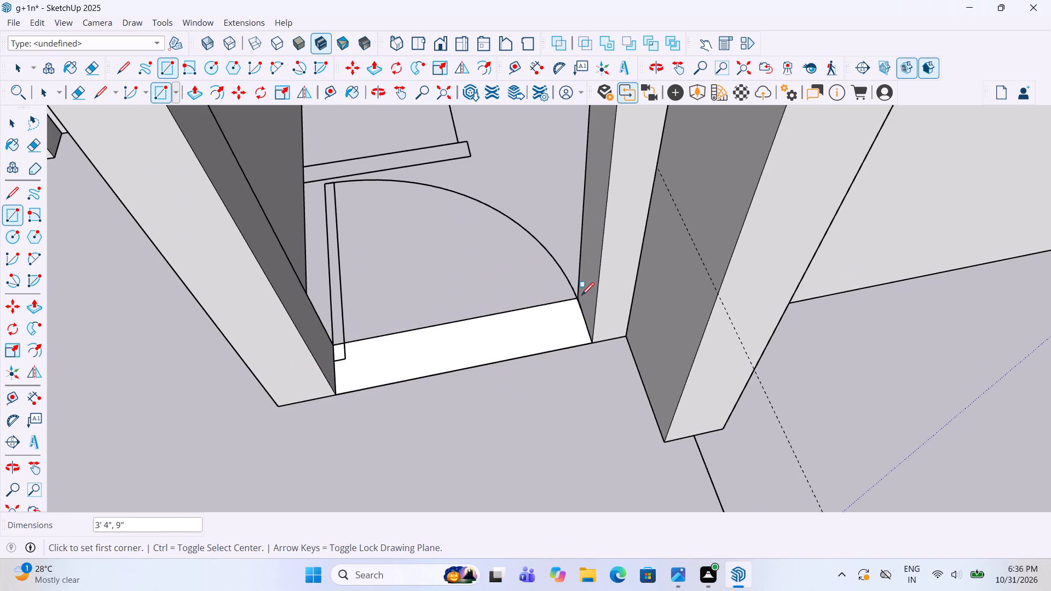
{"action": "key", "text": "space"}
{"action": "left_click", "coordinate": [485, 338]}
{"action": "right_click", "coordinate": [485, 339]}
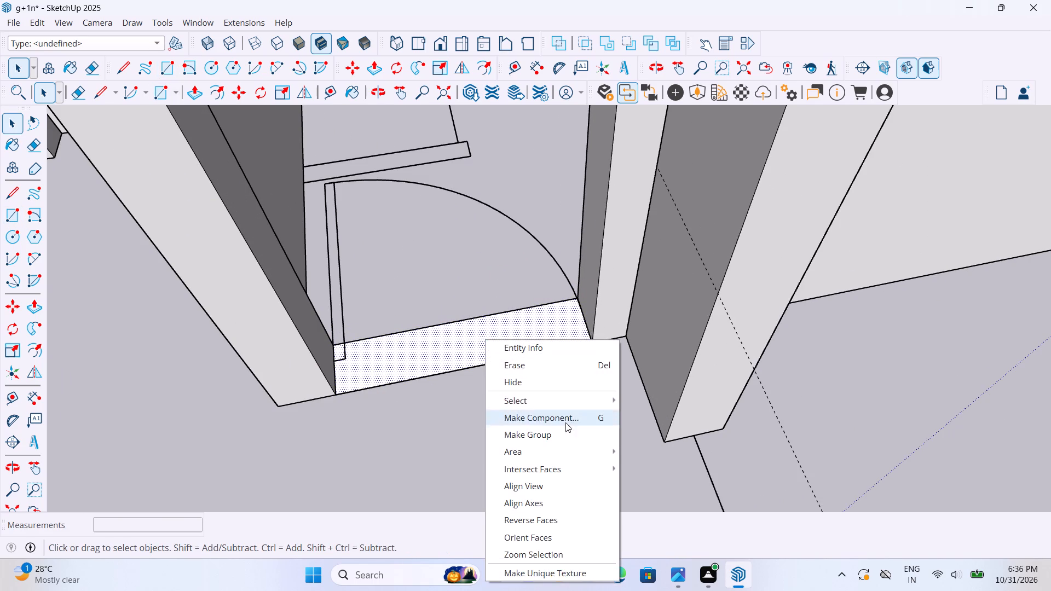
{"action": "left_click", "coordinate": [568, 432]}
Inside the new group, extrude the inner doorway rectangle up to the top of the surrounding walls and leave the group.
{"action": "double_click", "coordinate": [480, 341]}
{"action": "key", "text": "p"}
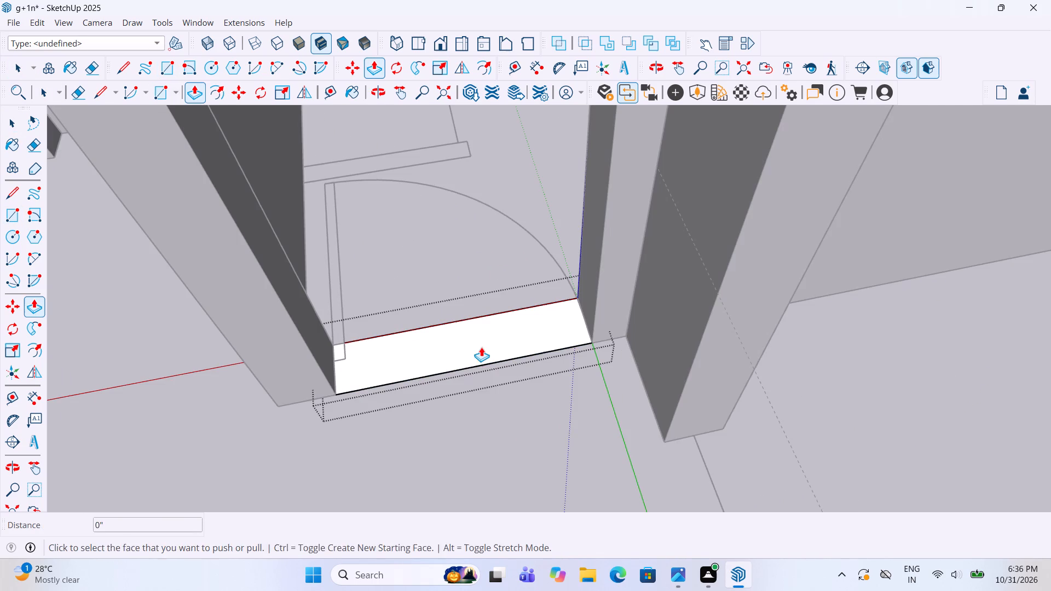
{"action": "left_click", "coordinate": [479, 346]}
{"action": "scroll", "coordinate": [481, 360], "scroll_direction": "down", "scroll_amount": 14}
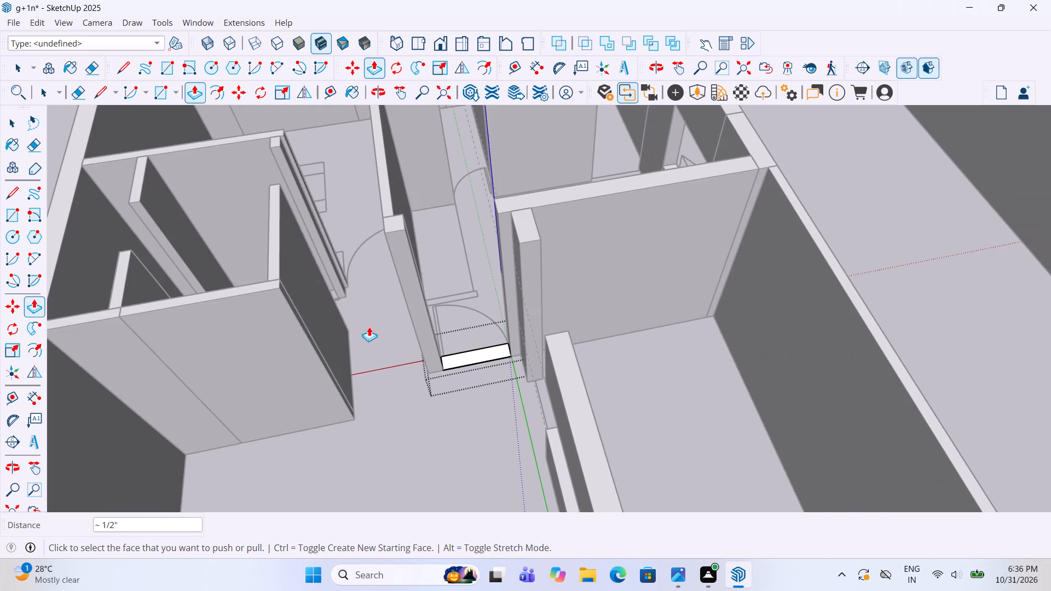
{"action": "left_click", "coordinate": [473, 352]}
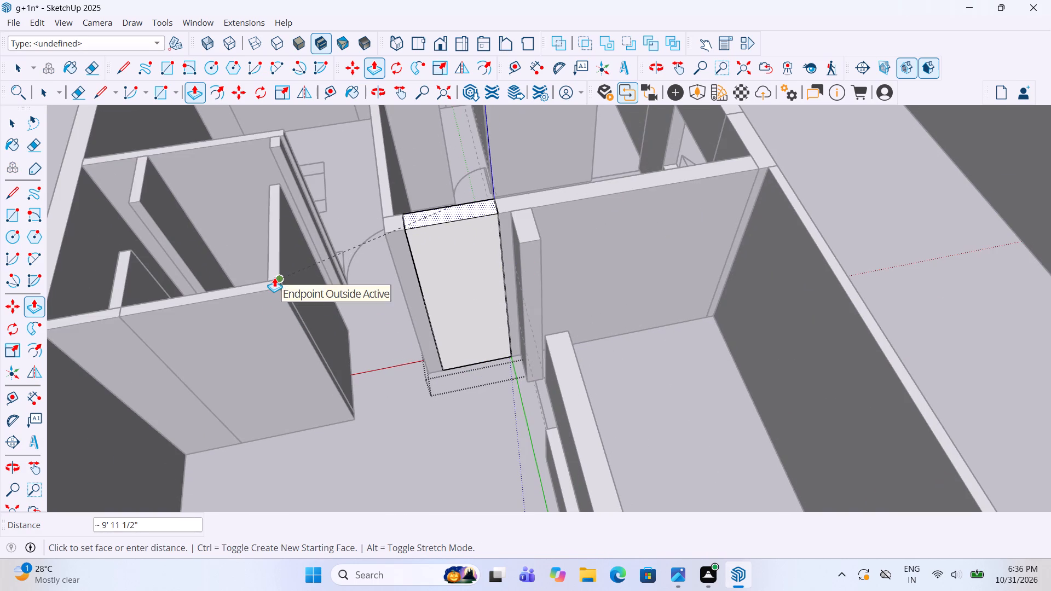
{"action": "left_click", "coordinate": [262, 282]}
{"action": "key", "text": "space"}
{"action": "left_click", "coordinate": [496, 463]}
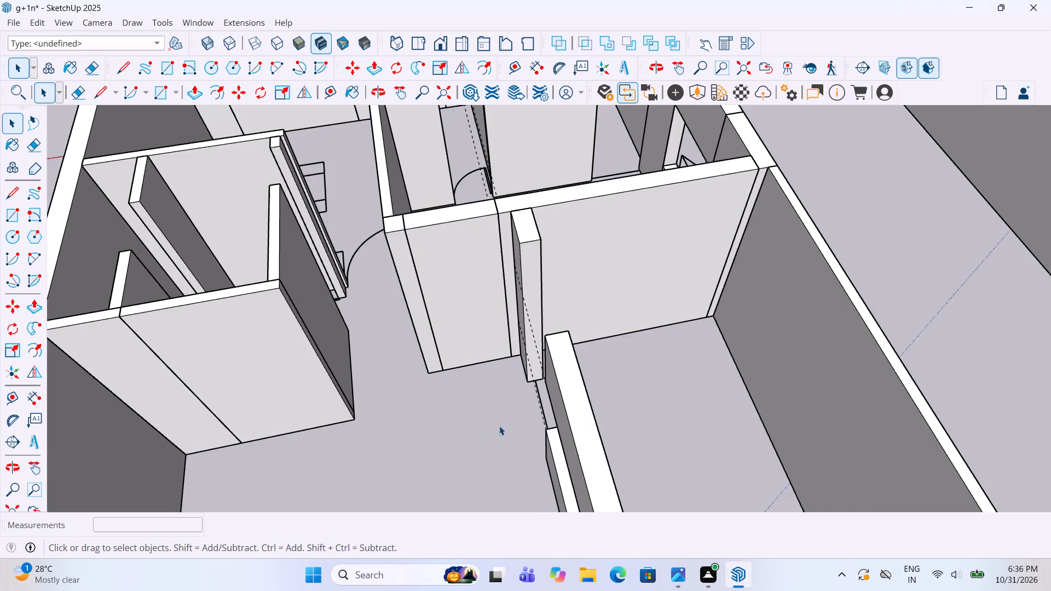
{"action": "scroll", "coordinate": [499, 426], "scroll_direction": "down", "scroll_amount": 4}
{"action": "middle_click_drag", "start_coordinate": [569, 265], "coordinate": [397, 251]}
{"action": "scroll", "coordinate": [403, 248], "scroll_direction": "up", "scroll_amount": 4}
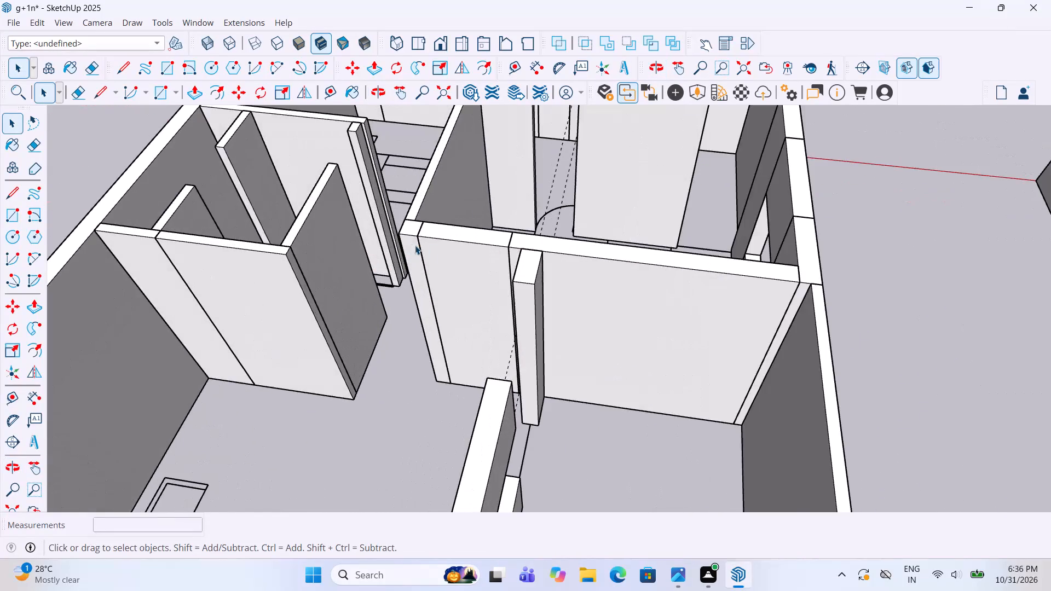
Place a horizontal guide 8' above the bottom edge of the new inner bedroom doorway panel.
{"action": "scroll", "coordinate": [463, 276], "scroll_direction": "up", "scroll_amount": 2}
{"action": "middle_click_drag", "start_coordinate": [464, 276], "coordinate": [521, 264]}
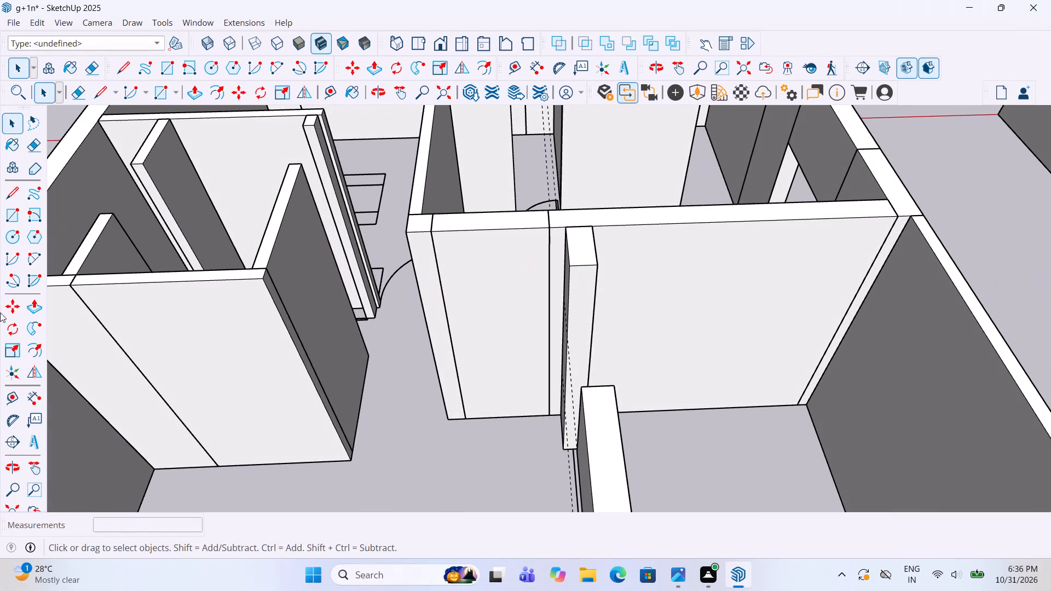
{"action": "left_click", "coordinate": [12, 398]}
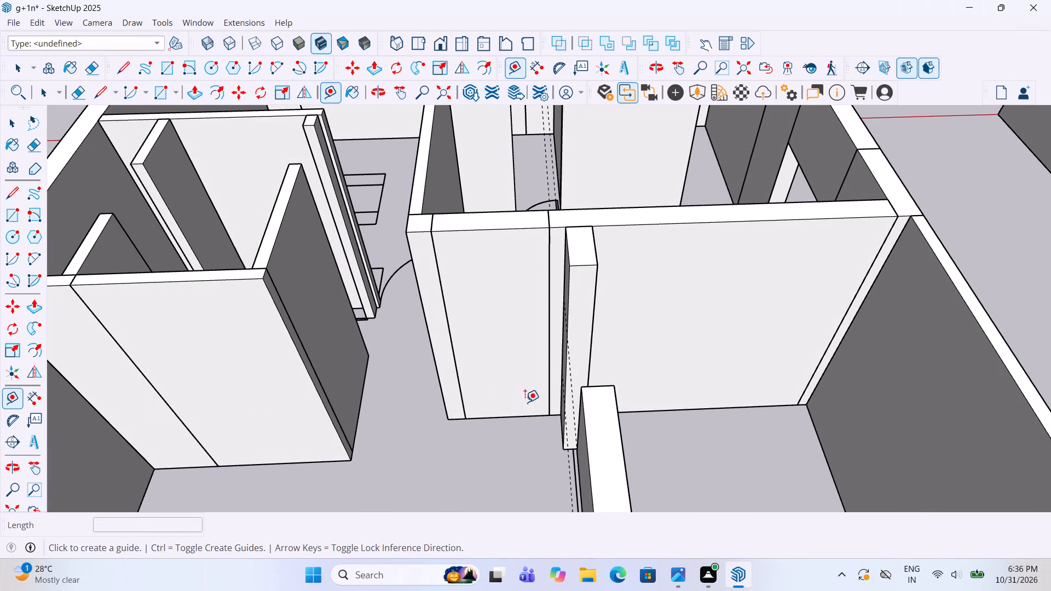
{"action": "left_click", "coordinate": [532, 414]}
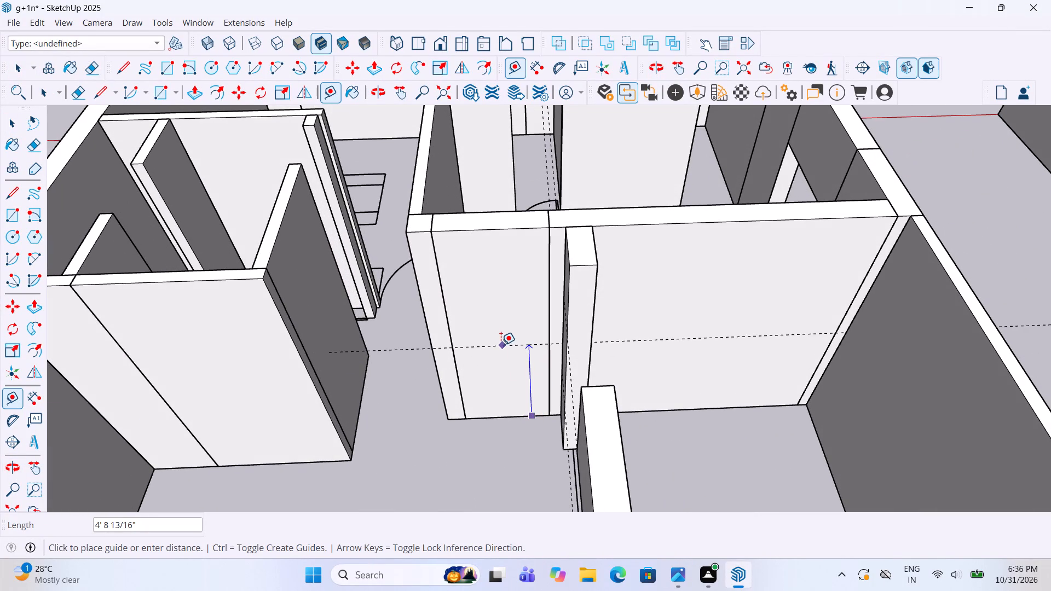
{"action": "type", "text": "8'"}
{"action": "key", "text": "Return"}
{"action": "key", "text": "space"}
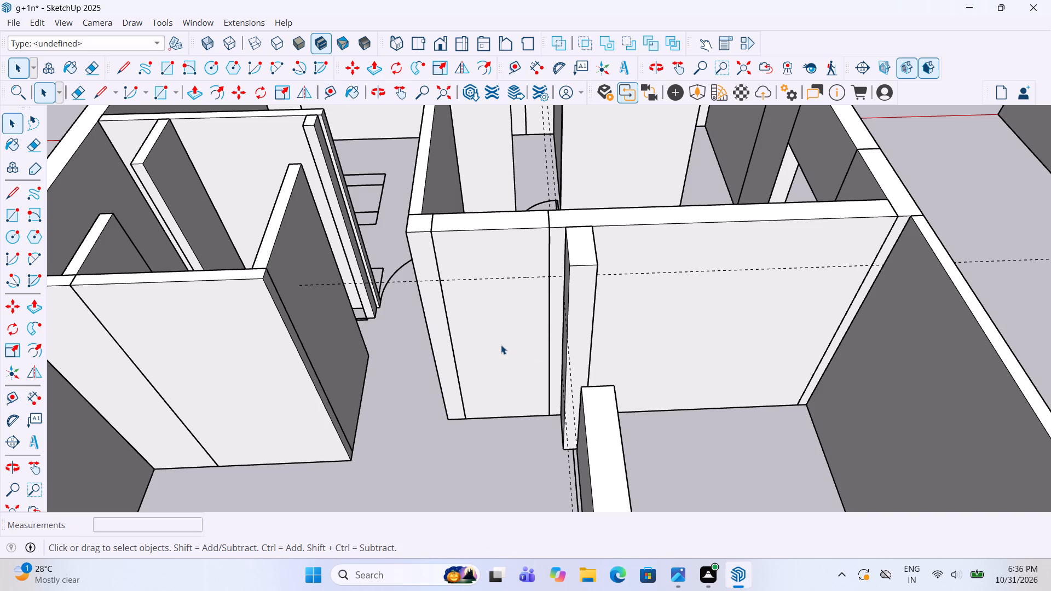
Cut the door opening in the inner bedroom doorway panel: outline it 3' 4" wide up to the 8' guide and push it 9" through.
{"action": "left_click", "coordinate": [501, 345]}
{"action": "left_click", "coordinate": [501, 345]}
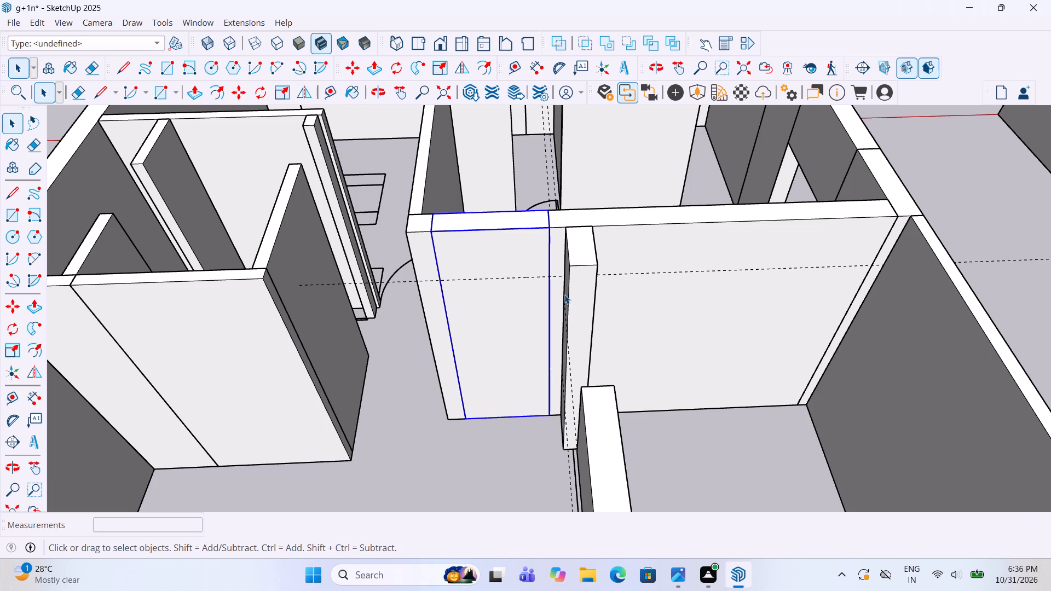
{"action": "double_click", "coordinate": [490, 316]}
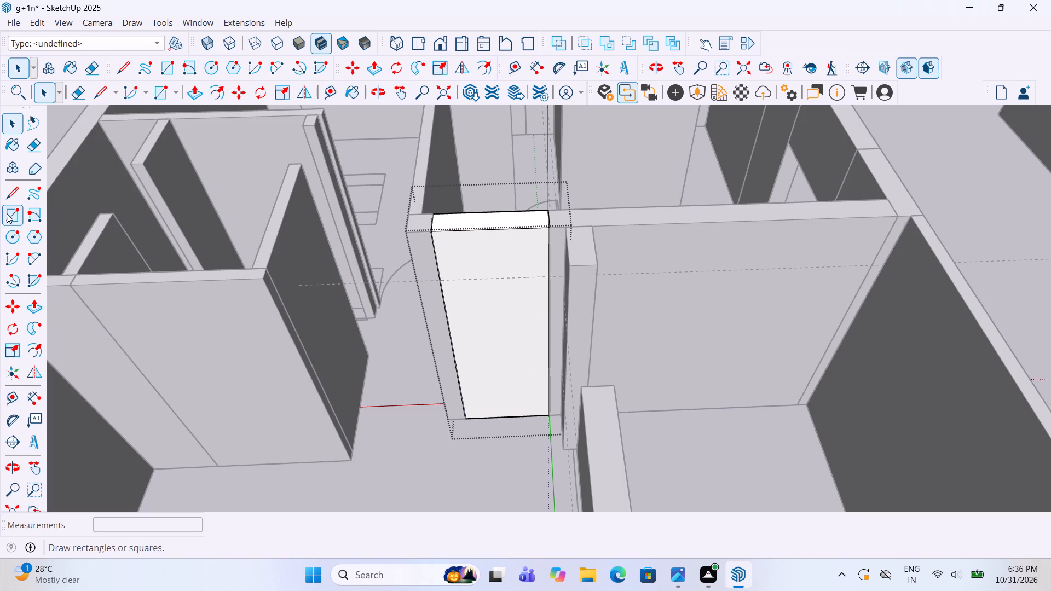
{"action": "left_click", "coordinate": [7, 213]}
{"action": "left_click", "coordinate": [466, 418]}
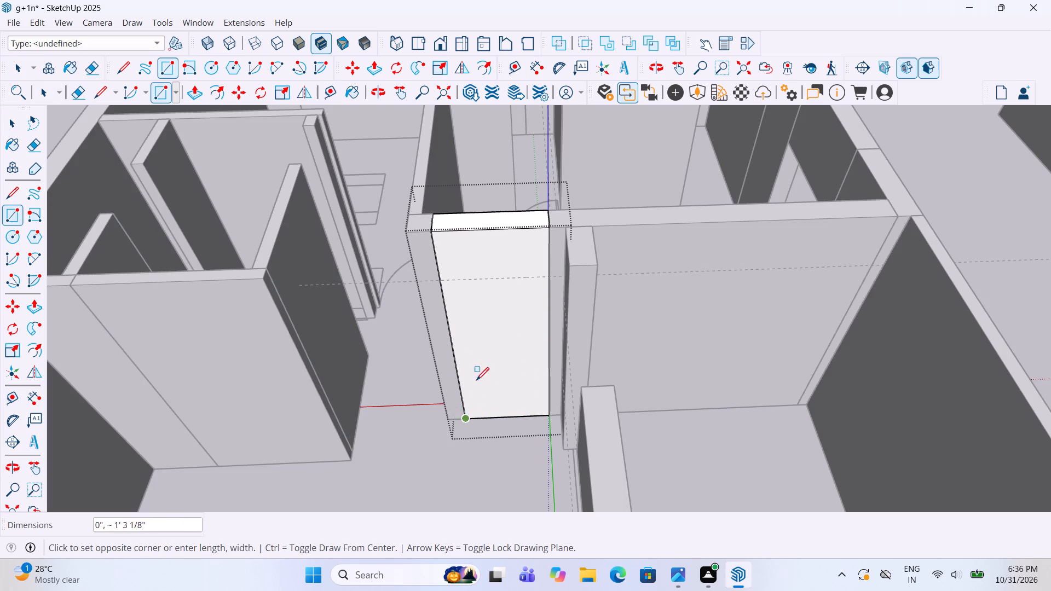
{"action": "scroll", "coordinate": [535, 287], "scroll_direction": "up", "scroll_amount": 4}
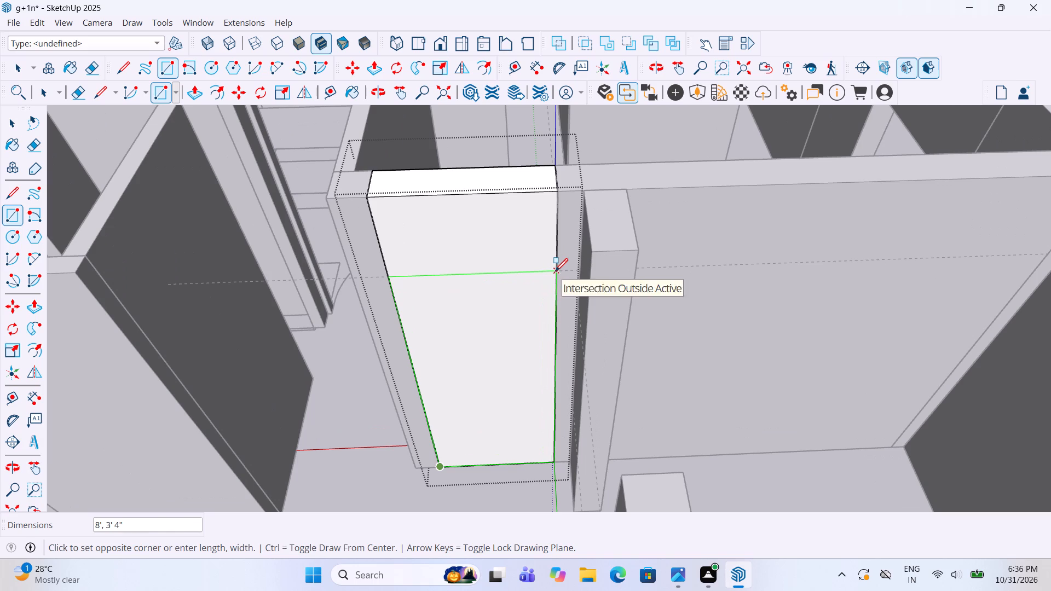
{"action": "left_click", "coordinate": [555, 273]}
{"action": "key", "text": "p"}
{"action": "left_click", "coordinate": [496, 382]}
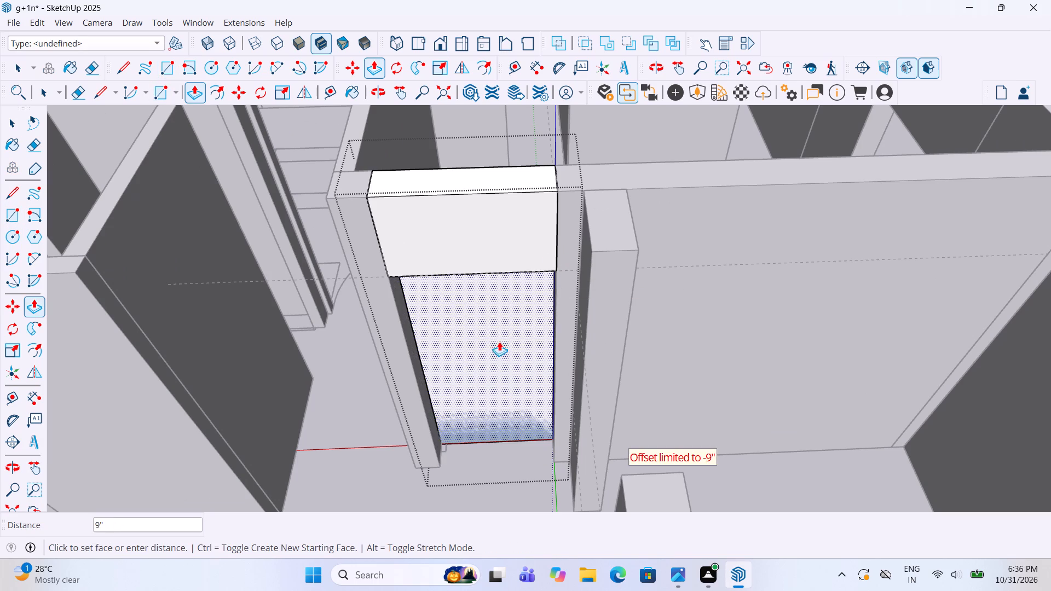
{"action": "left_click", "coordinate": [515, 314]}
{"action": "key", "text": "space"}
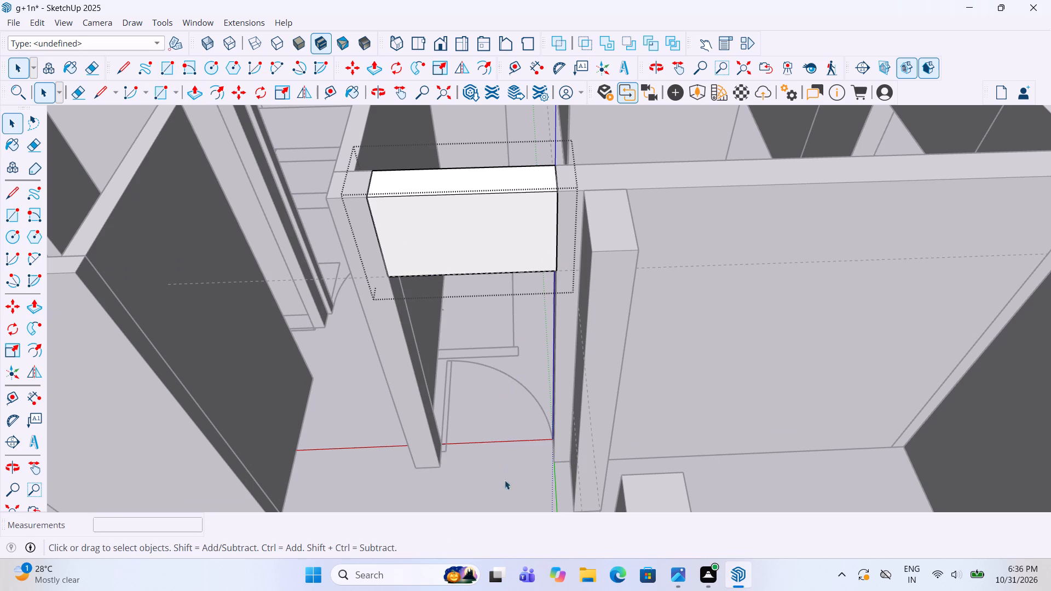
{"action": "left_click", "coordinate": [506, 491]}
Draw a rectangle about 3' 5 3/8" by 4 1/2" across the other bedroom's doorway gap at its door swing and make it a group.
{"action": "scroll", "coordinate": [549, 432], "scroll_direction": "down", "scroll_amount": 9}
{"action": "middle_click_drag", "start_coordinate": [463, 350], "coordinate": [467, 379]}
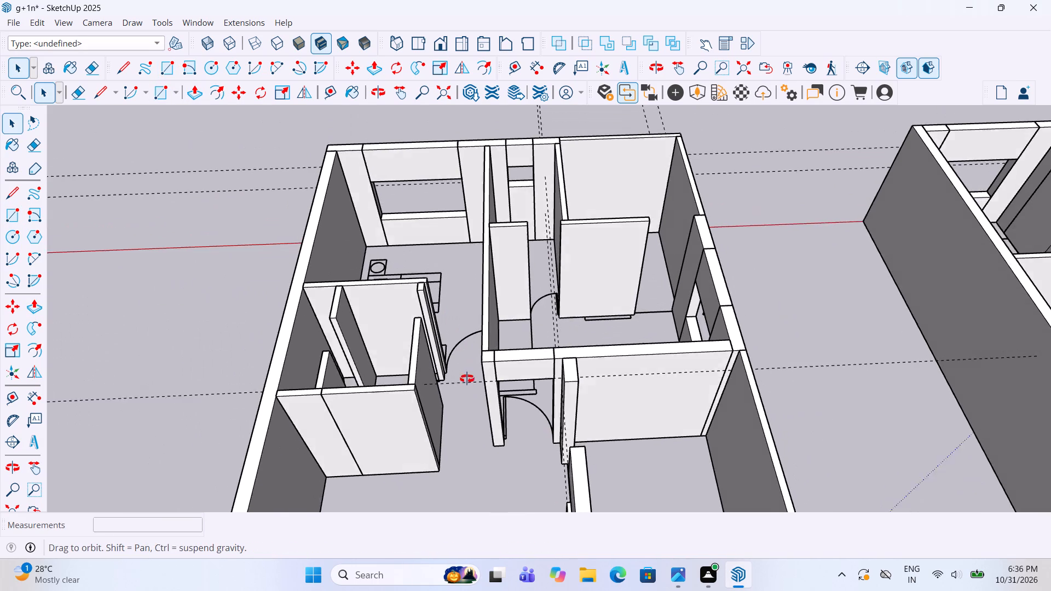
{"action": "middle_click_drag", "start_coordinate": [467, 379], "coordinate": [461, 369]}
{"action": "scroll", "coordinate": [462, 356], "scroll_direction": "up", "scroll_amount": 5}
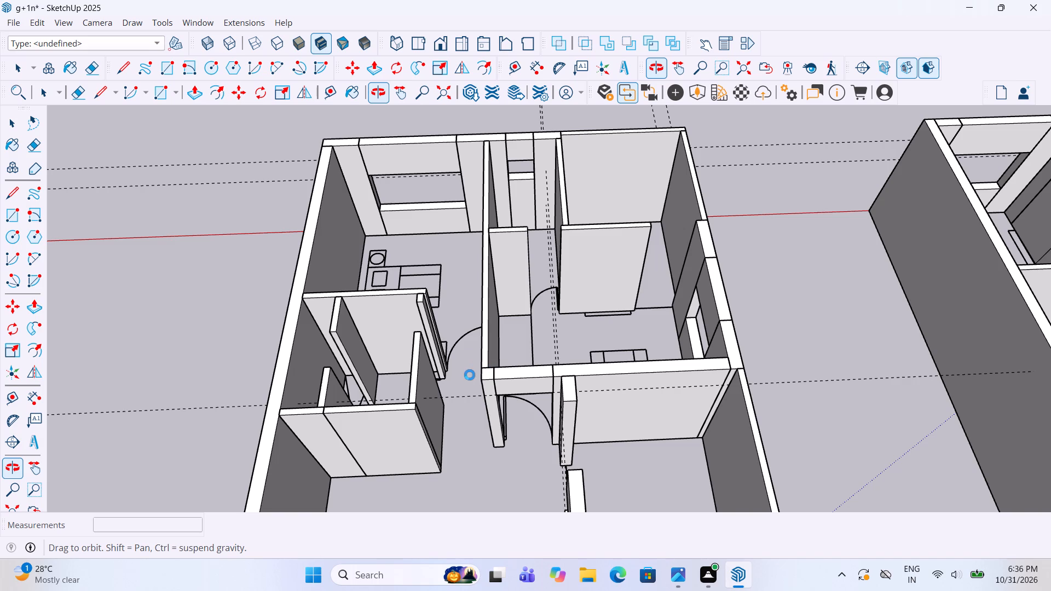
{"action": "scroll", "coordinate": [467, 374], "scroll_direction": "up", "scroll_amount": 6}
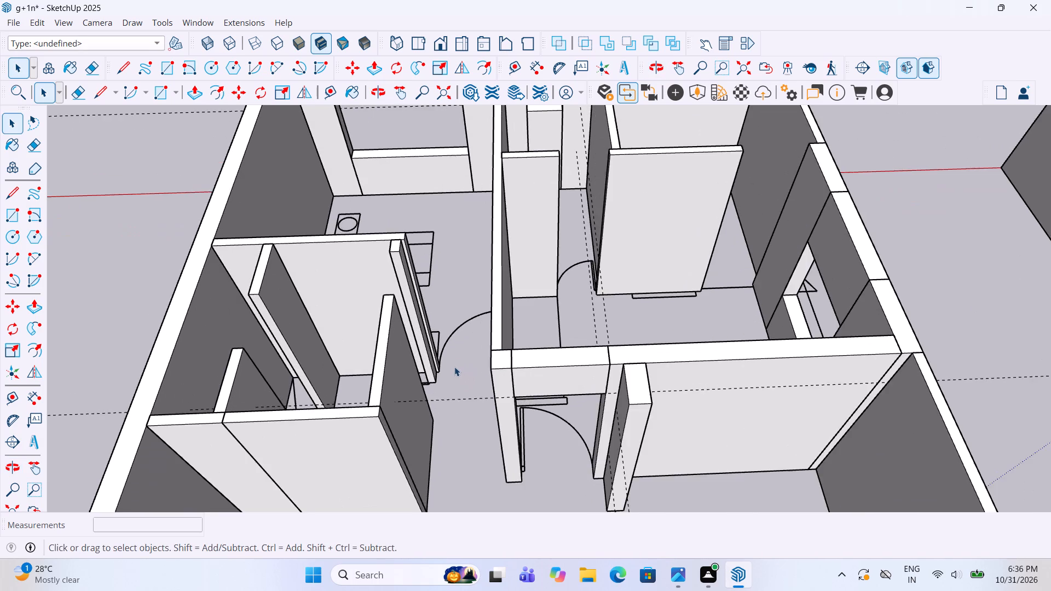
{"action": "scroll", "coordinate": [454, 367], "scroll_direction": "up", "scroll_amount": 8}
{"action": "middle_click_drag", "start_coordinate": [432, 360], "coordinate": [481, 391]}
{"action": "scroll", "coordinate": [435, 368], "scroll_direction": "up", "scroll_amount": 1}
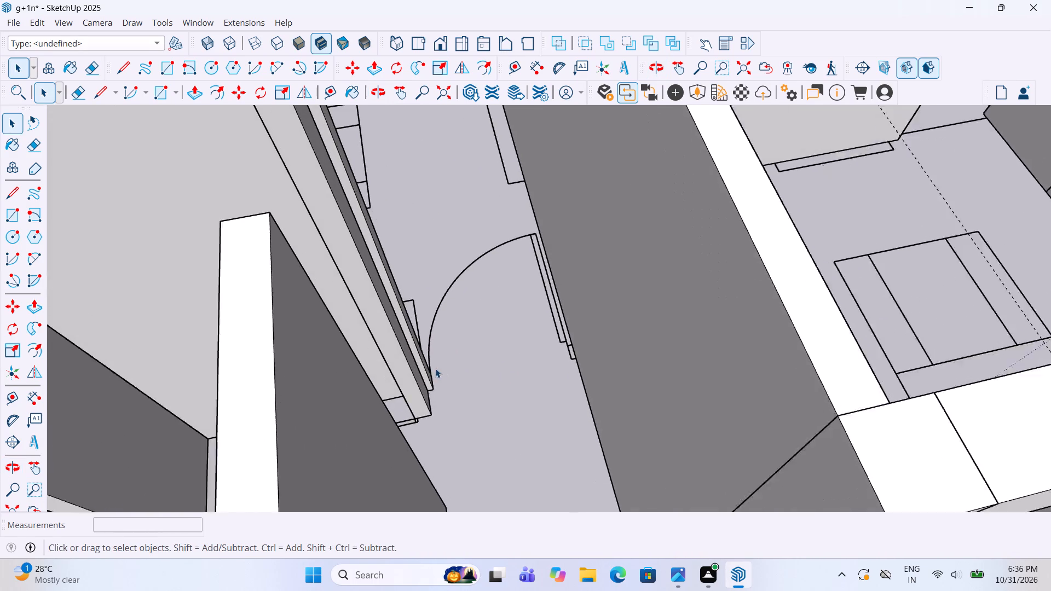
{"action": "scroll", "coordinate": [435, 368], "scroll_direction": "up", "scroll_amount": 2}
{"action": "left_click", "coordinate": [17, 209]}
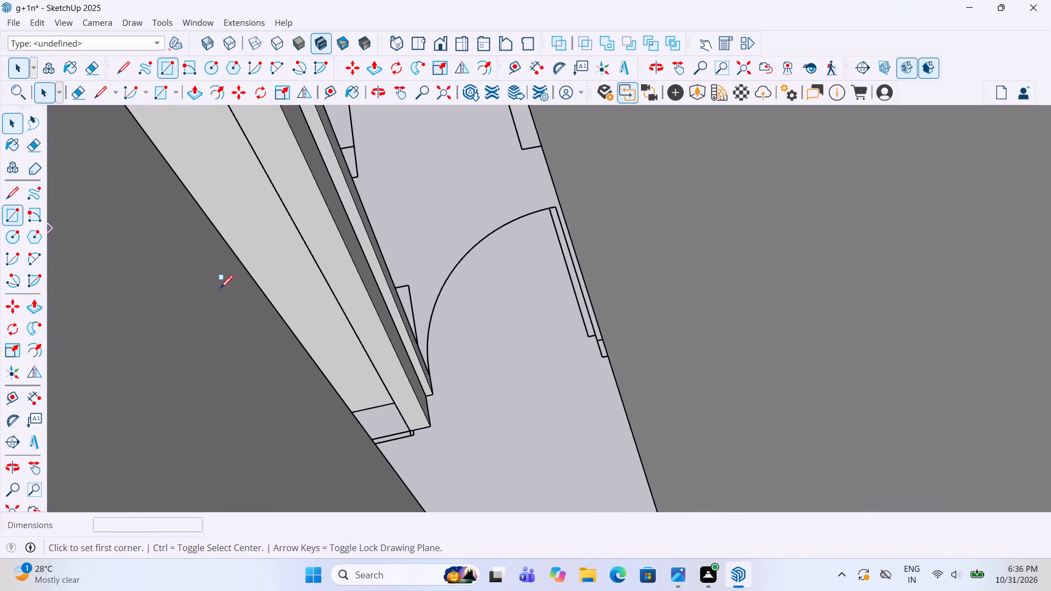
{"action": "left_click", "coordinate": [429, 387]}
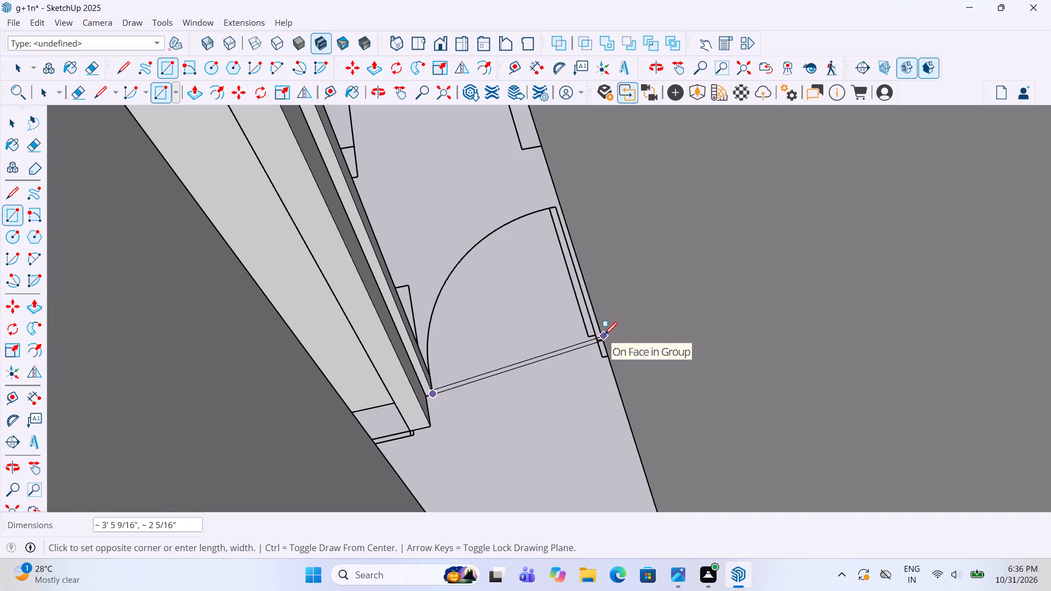
{"action": "scroll", "coordinate": [605, 336], "scroll_direction": "up", "scroll_amount": 5}
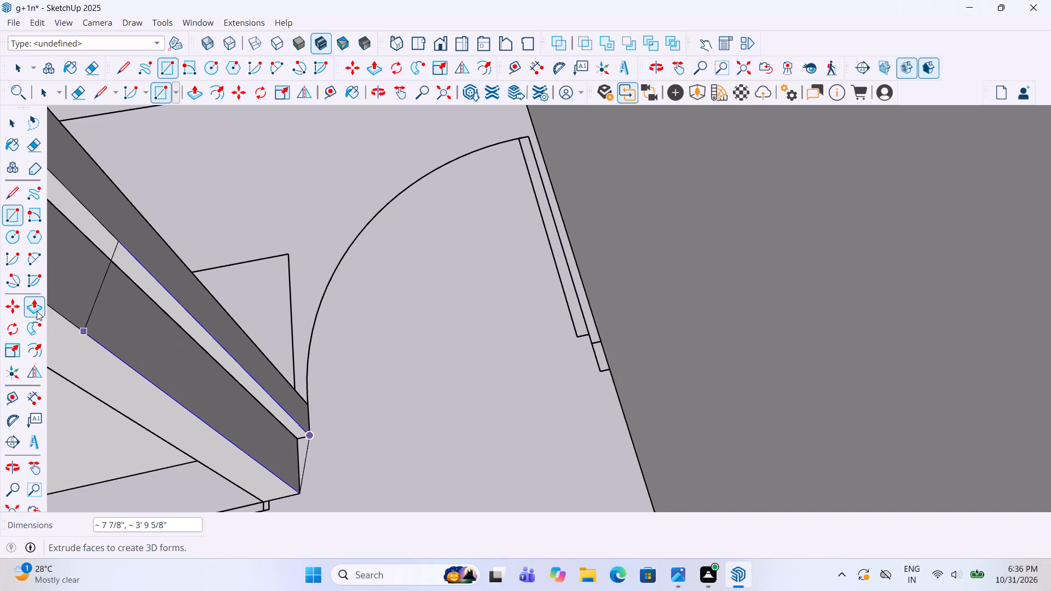
{"action": "left_click", "coordinate": [9, 214]}
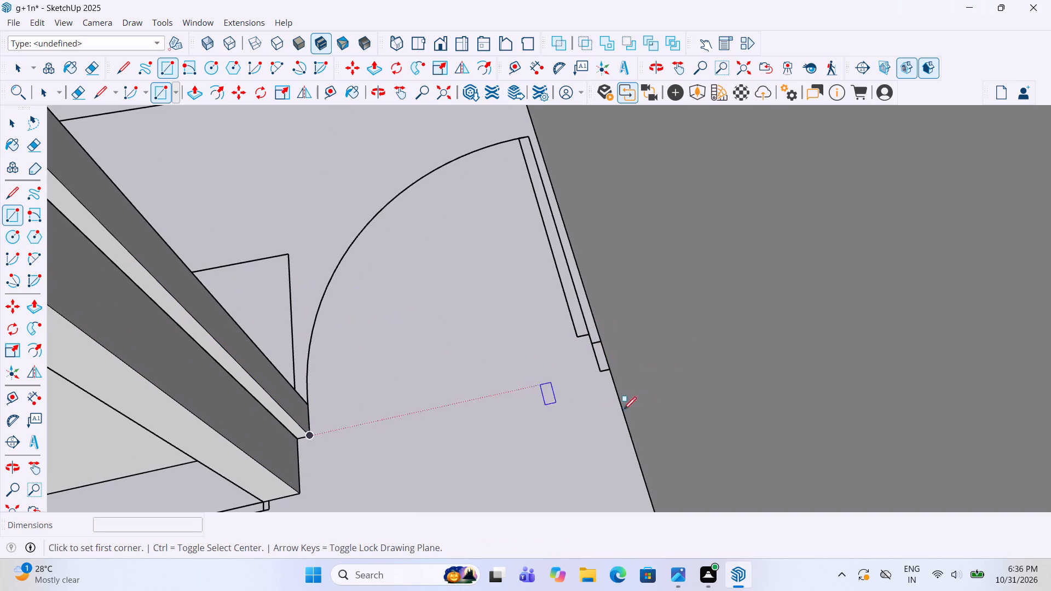
{"action": "left_click", "coordinate": [611, 365]}
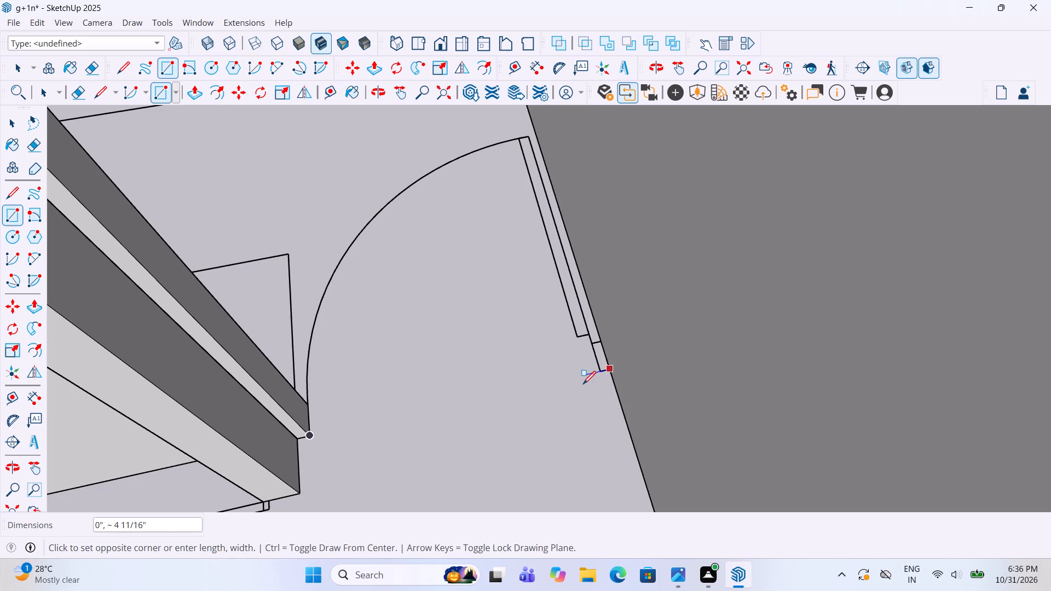
{"action": "left_click", "coordinate": [305, 401]}
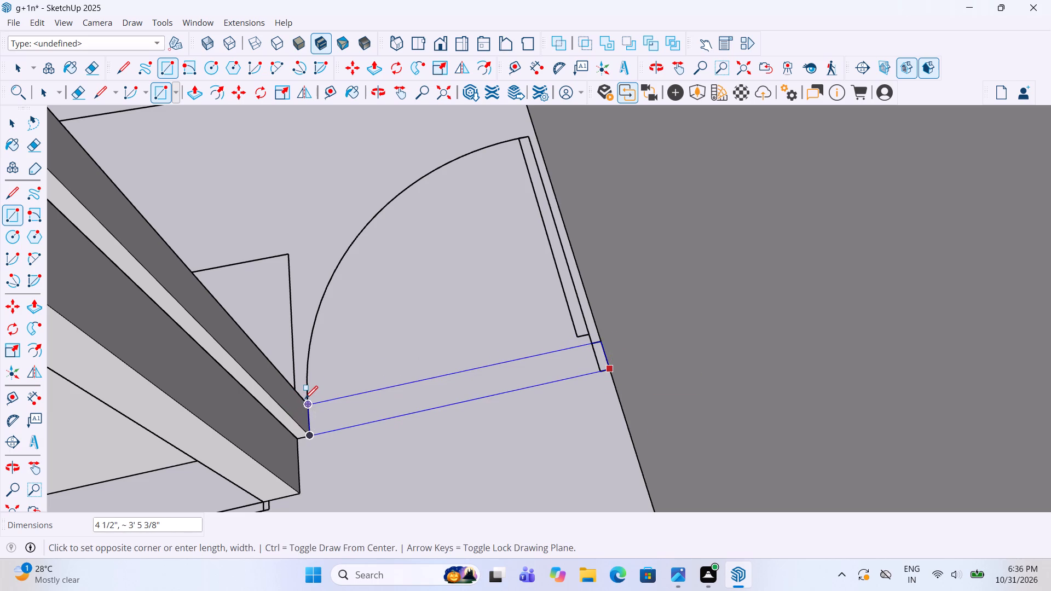
{"action": "key", "text": "space"}
{"action": "left_click", "coordinate": [394, 399]}
{"action": "right_click", "coordinate": [394, 399]}
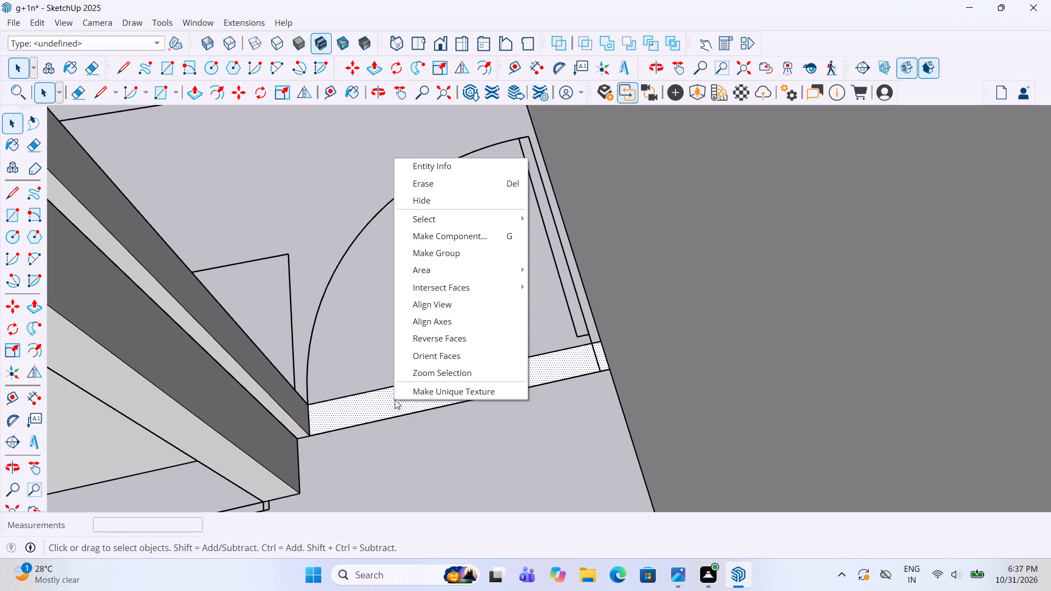
{"action": "left_click", "coordinate": [461, 252]}
Inside the new group, extrude the 4 1/2" thick doorway rectangle up to the top of the surrounding walls and leave the group.
{"action": "double_click", "coordinate": [446, 390]}
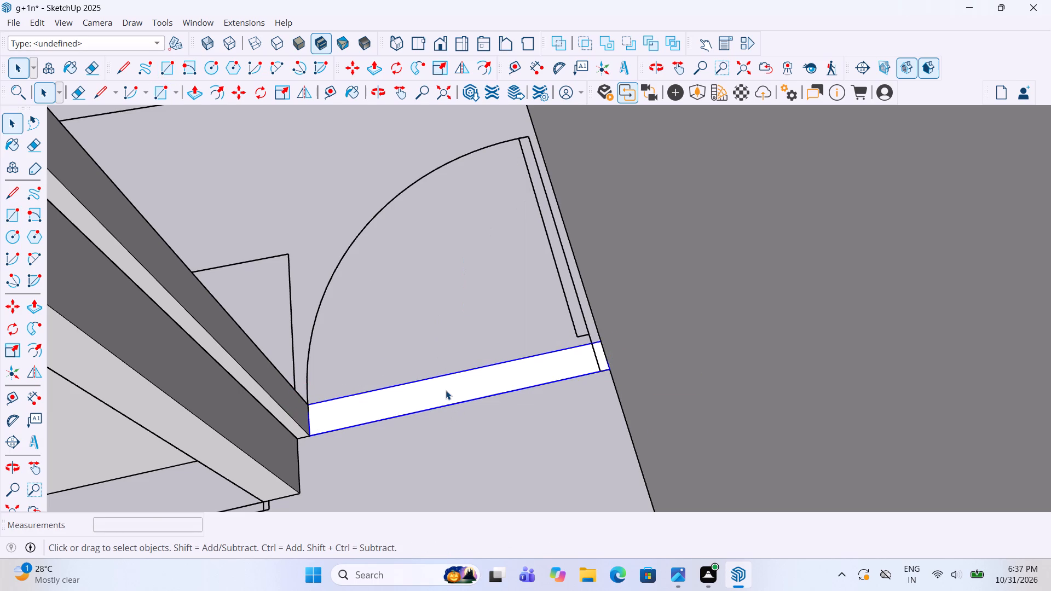
{"action": "key", "text": "p"}
{"action": "left_click", "coordinate": [458, 388]}
{"action": "scroll", "coordinate": [463, 380], "scroll_direction": "down", "scroll_amount": 11}
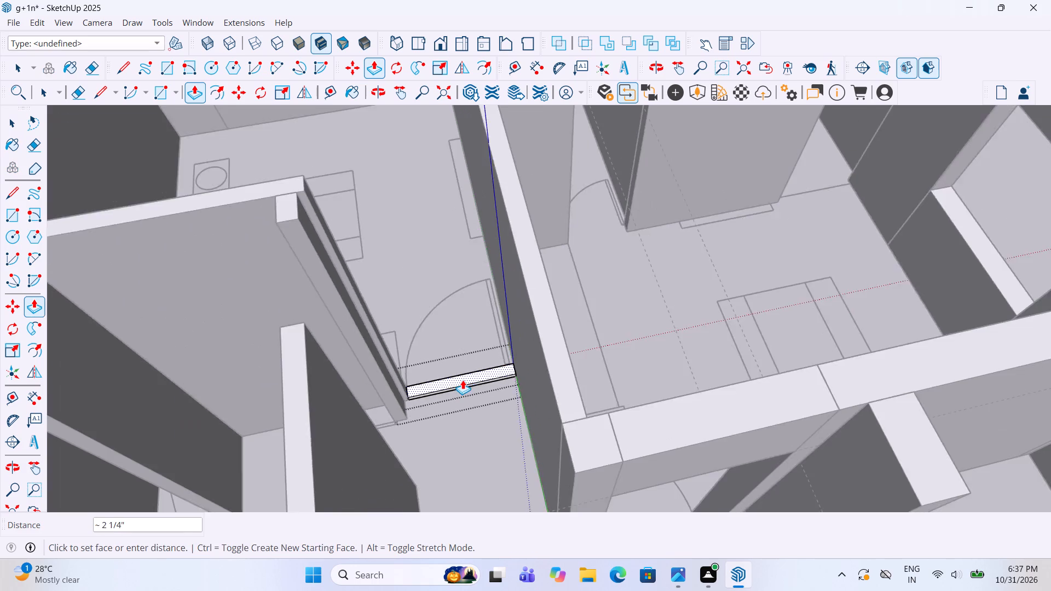
{"action": "scroll", "coordinate": [463, 380], "scroll_direction": "down", "scroll_amount": 3}
{"action": "left_click", "coordinate": [557, 416]}
{"action": "key", "text": "space"}
{"action": "left_click", "coordinate": [469, 491]}
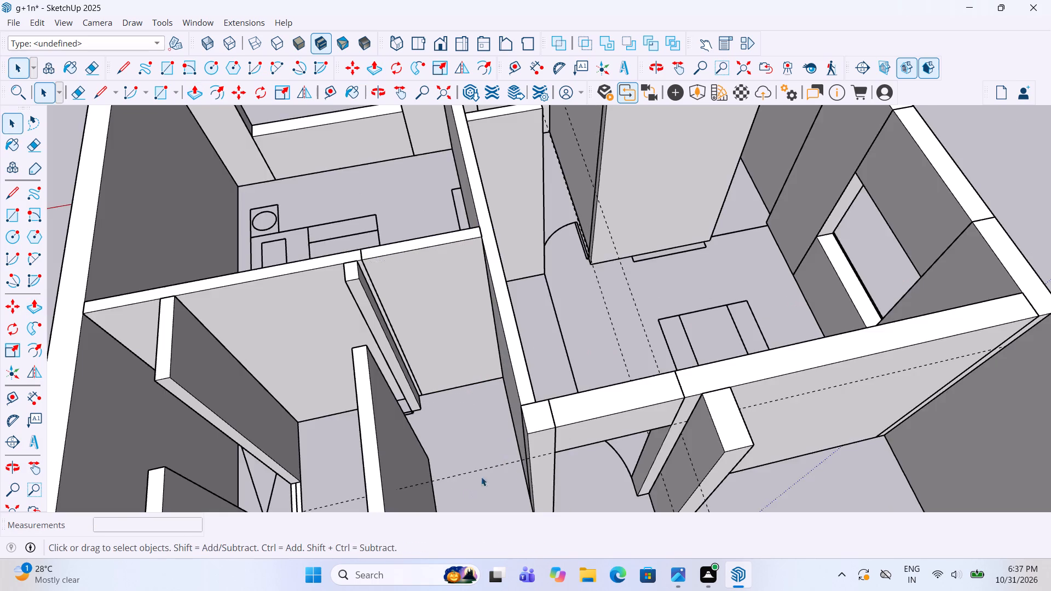
Place a horizontal guide 8' above the bottom edge of the new 4 1/2" thick doorway panel.
{"action": "middle_click_drag", "start_coordinate": [519, 411], "coordinate": [441, 380]}
{"action": "scroll", "coordinate": [475, 454], "scroll_direction": "down", "scroll_amount": 5}
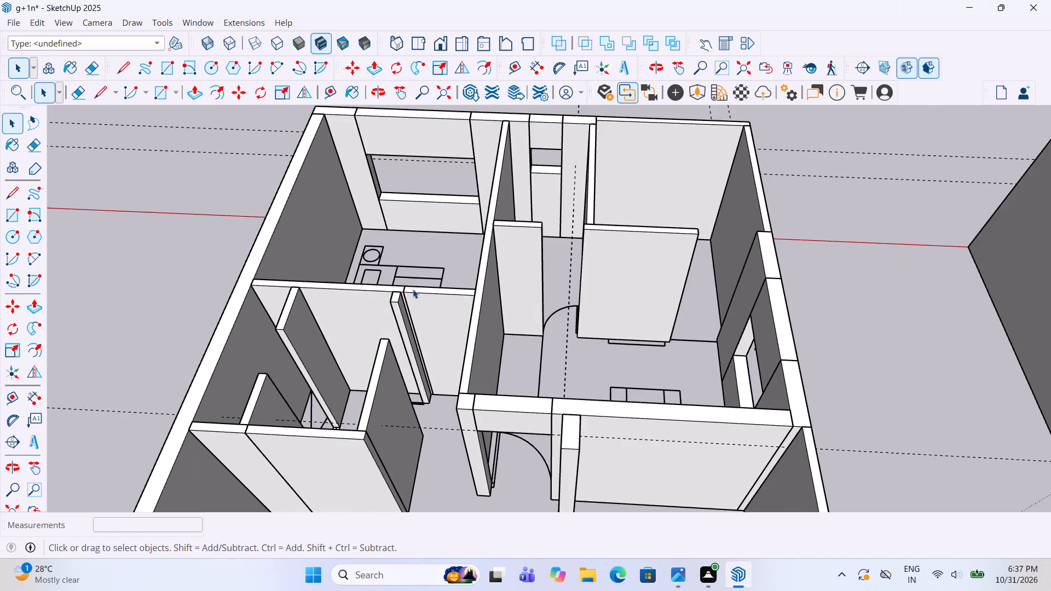
{"action": "scroll", "coordinate": [409, 288], "scroll_direction": "up", "scroll_amount": 8}
{"action": "middle_click", "coordinate": [428, 338]}
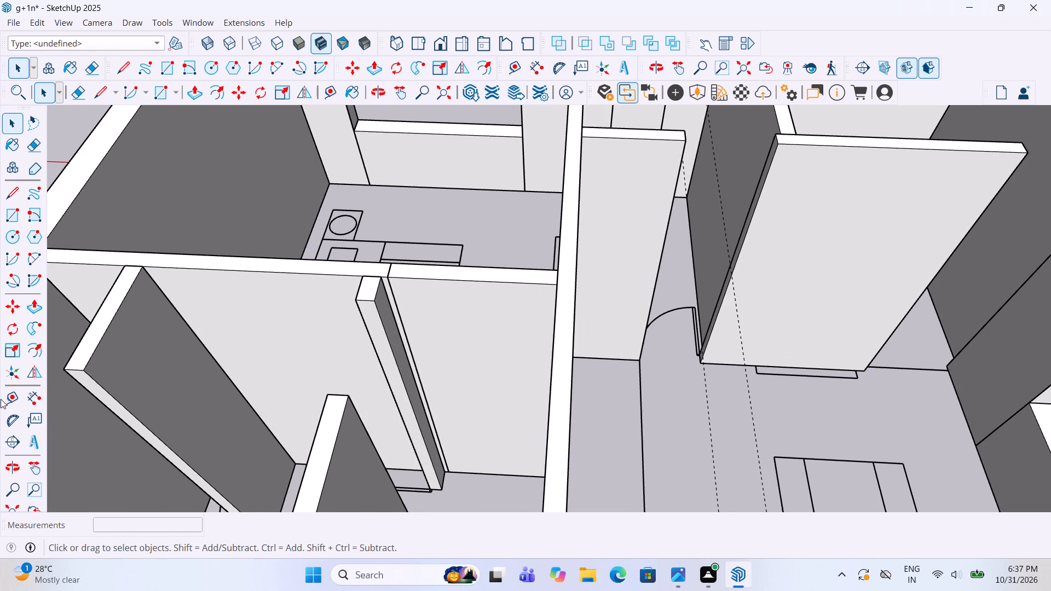
{"action": "left_click", "coordinate": [7, 399]}
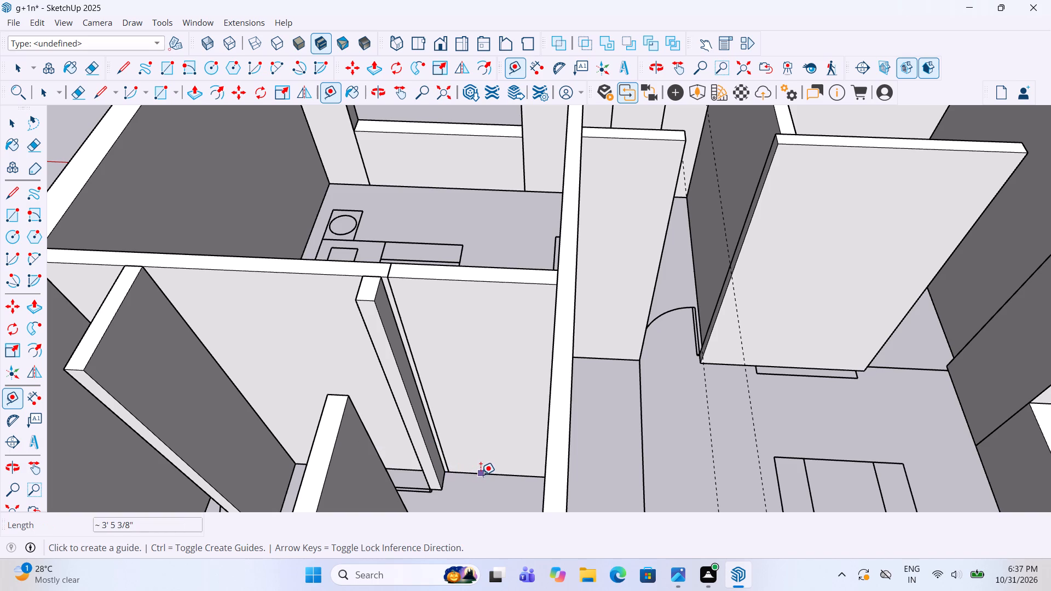
{"action": "left_click", "coordinate": [481, 475]}
{"action": "type", "text": "8'"}
{"action": "key", "text": "Return"}
{"action": "key", "text": "space"}
Cut the door opening in the thin doorway panel: outline it about 3' 5 3/8" wide up to the 8' guide and push it 4 1/2" through.
{"action": "double_click", "coordinate": [460, 426]}
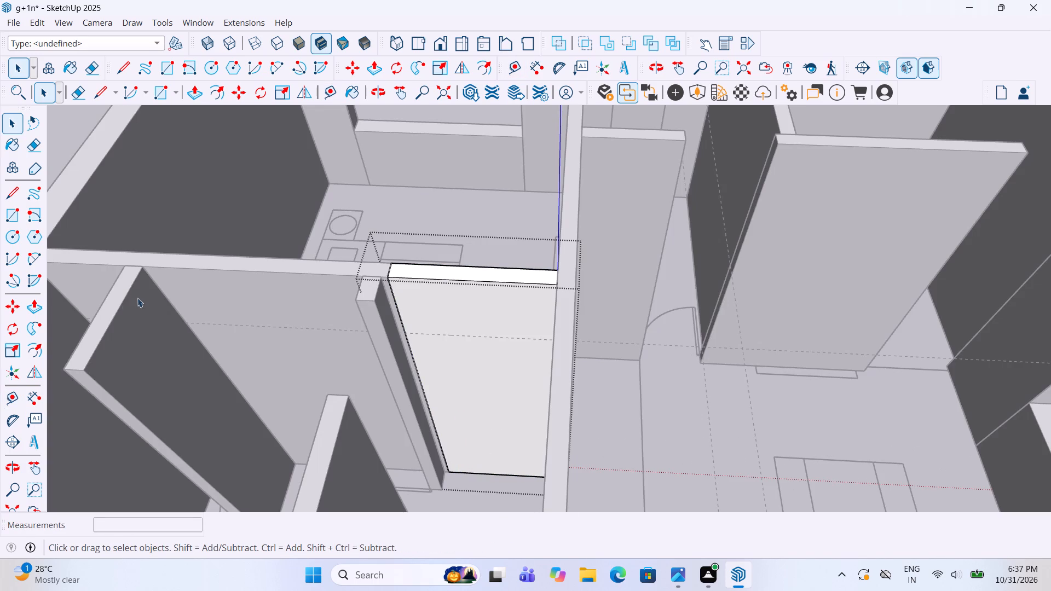
{"action": "left_click", "coordinate": [11, 208]}
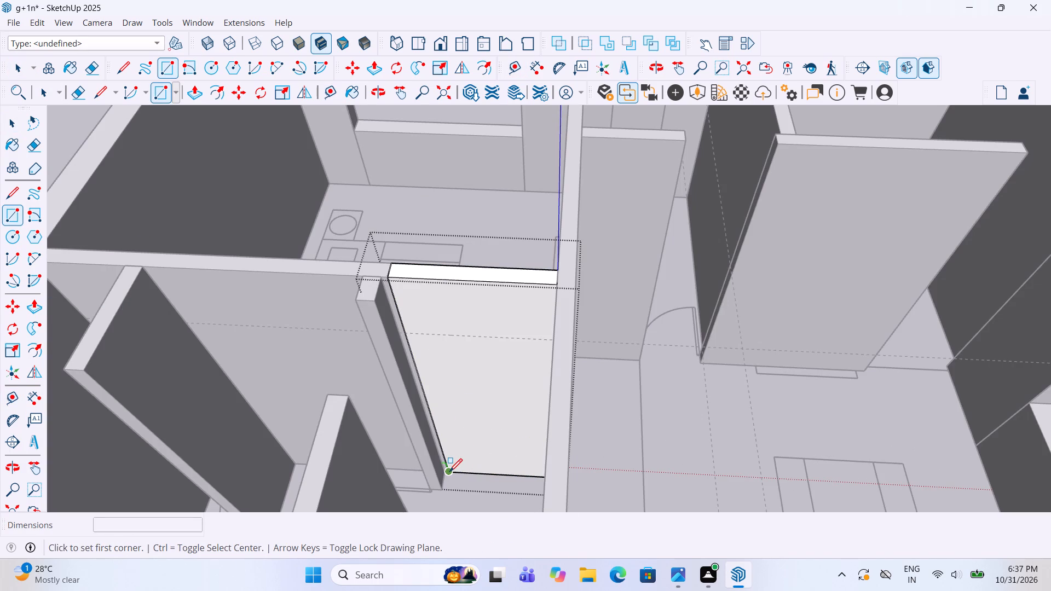
{"action": "left_click", "coordinate": [449, 473]}
{"action": "middle_click_drag", "start_coordinate": [482, 405], "coordinate": [609, 368]}
{"action": "scroll", "coordinate": [655, 270], "scroll_direction": "up", "scroll_amount": 2}
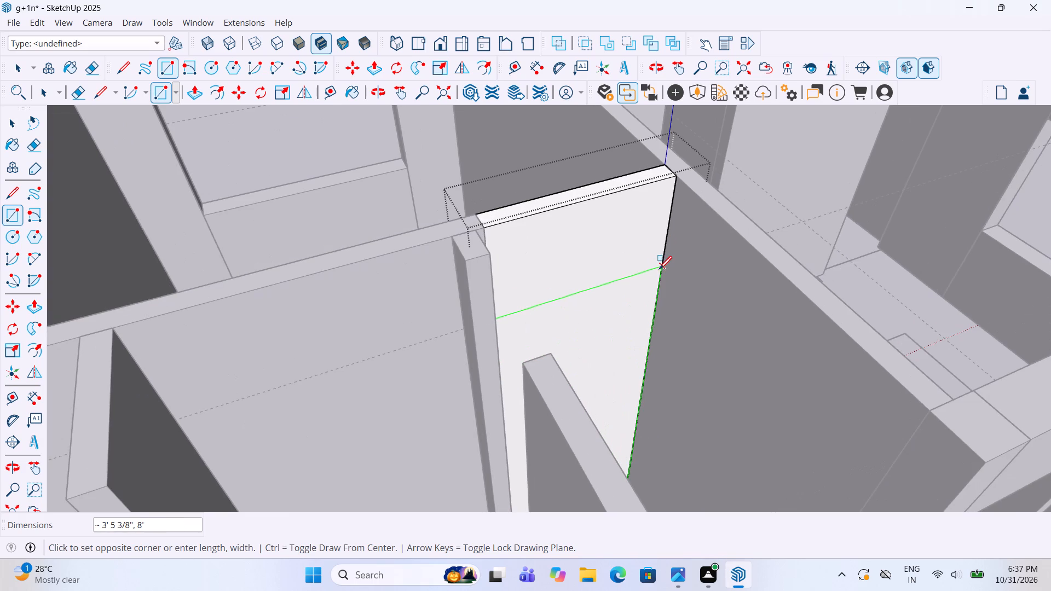
{"action": "left_click", "coordinate": [661, 269]}
{"action": "key", "text": "p"}
{"action": "left_click", "coordinate": [610, 381]}
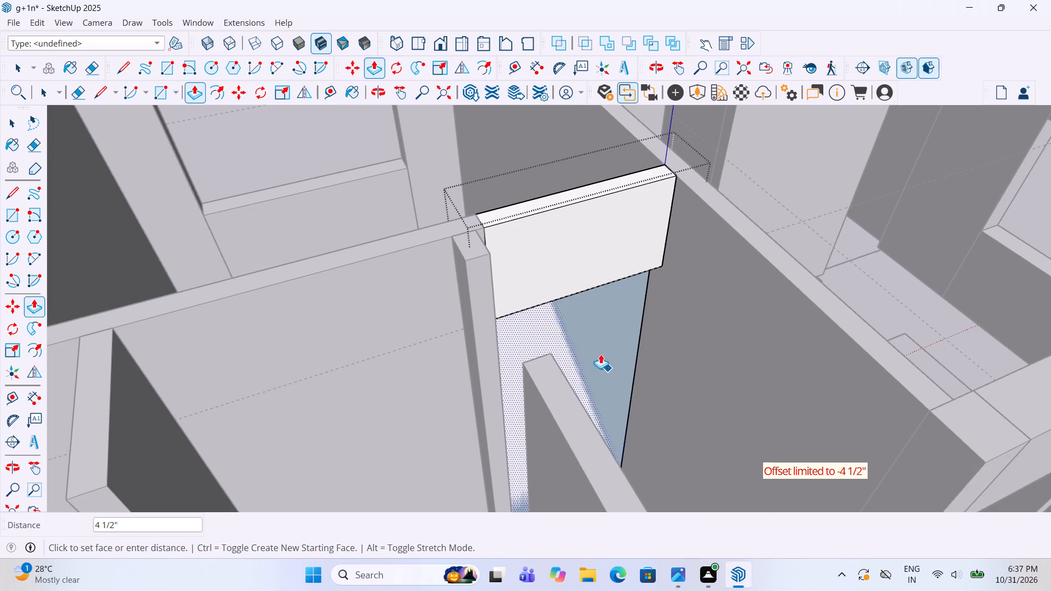
{"action": "left_click", "coordinate": [567, 335]}
{"action": "key", "text": "space"}
{"action": "left_click", "coordinate": [574, 352]}
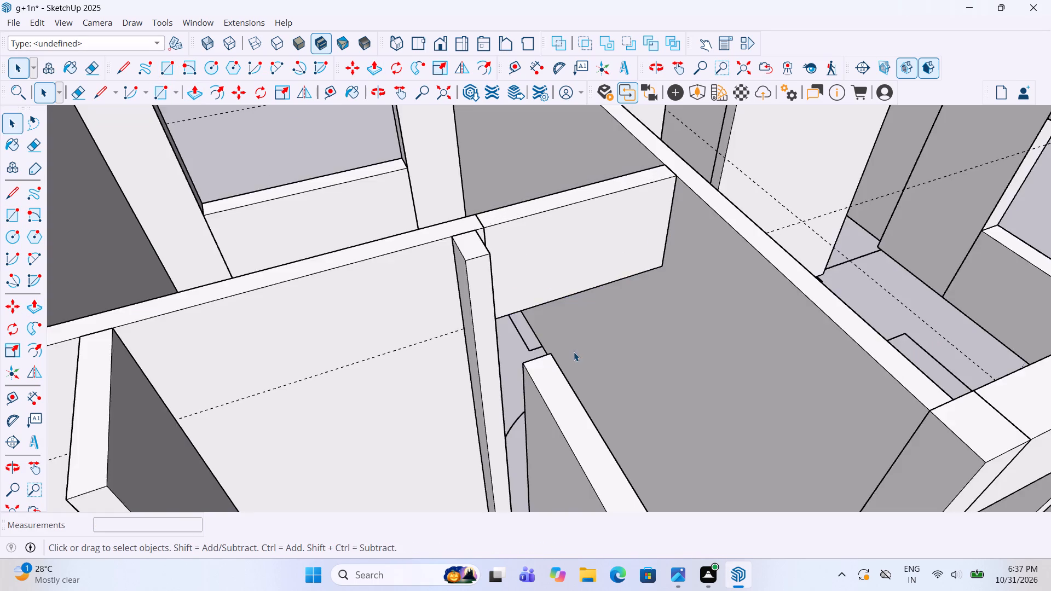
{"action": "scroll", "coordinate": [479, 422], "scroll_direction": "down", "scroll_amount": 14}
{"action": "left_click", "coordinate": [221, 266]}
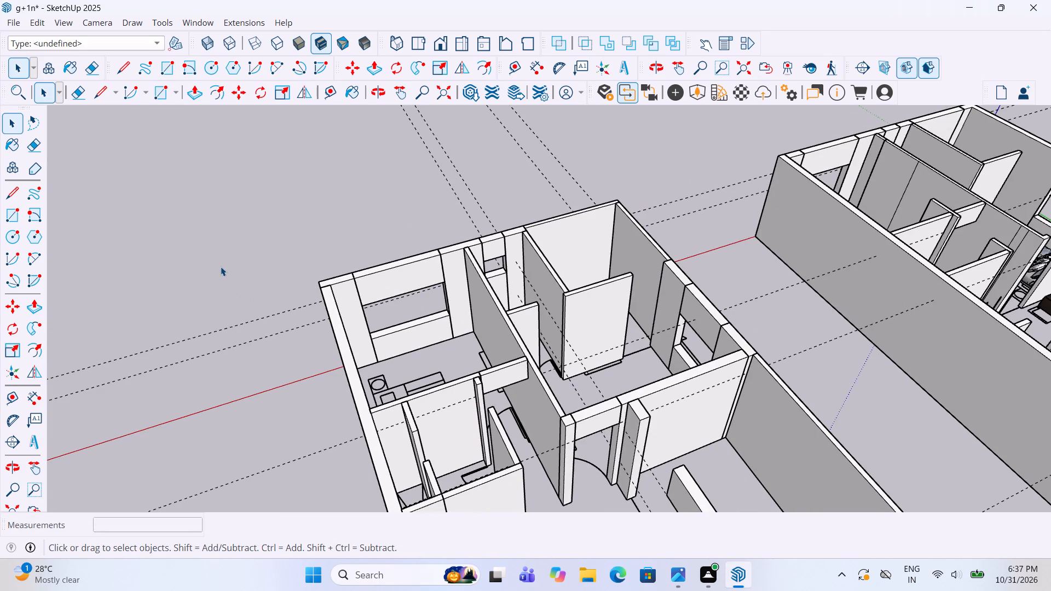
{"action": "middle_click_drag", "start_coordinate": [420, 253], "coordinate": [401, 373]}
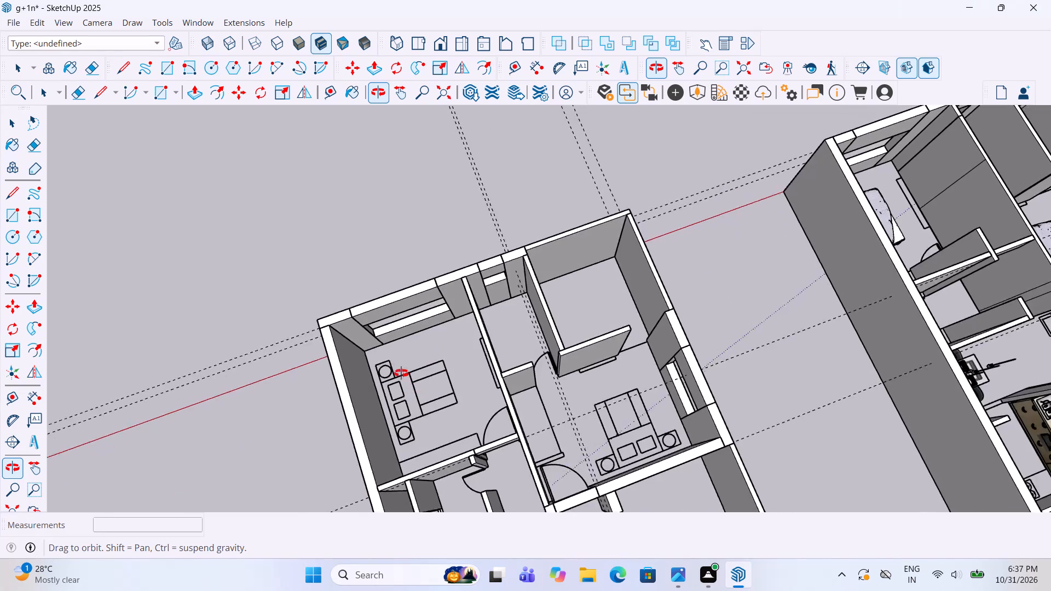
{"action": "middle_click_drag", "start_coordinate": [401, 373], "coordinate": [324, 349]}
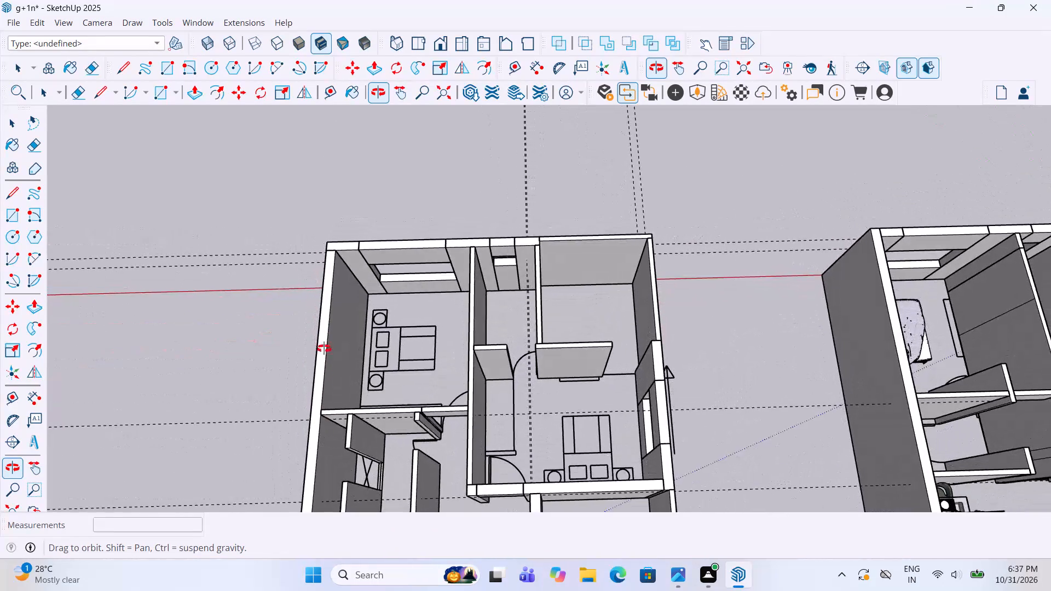
Draw a rectangle about 2' 2 5/8" wide across the doorway gap between the bedroom and its attached small room, and make it a group.
{"action": "middle_click_drag", "start_coordinate": [324, 349], "coordinate": [324, 300]}
{"action": "scroll", "coordinate": [330, 299], "scroll_direction": "down", "scroll_amount": 1}
{"action": "scroll", "coordinate": [552, 312], "scroll_direction": "up", "scroll_amount": 4}
{"action": "scroll", "coordinate": [472, 373], "scroll_direction": "up", "scroll_amount": 7}
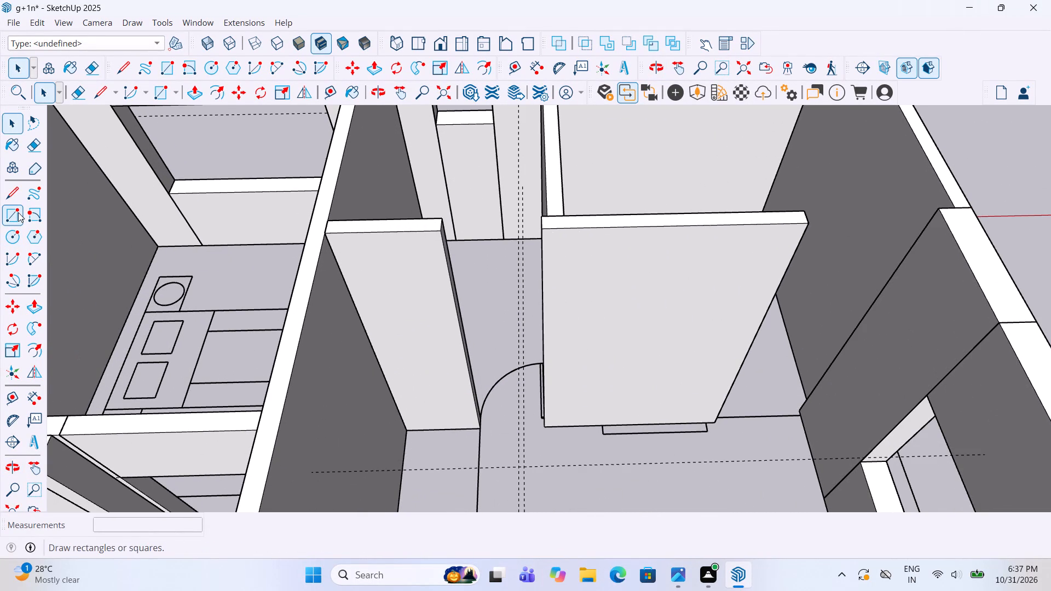
{"action": "left_click", "coordinate": [18, 212]}
{"action": "scroll", "coordinate": [446, 425], "scroll_direction": "up", "scroll_amount": 4}
{"action": "scroll", "coordinate": [529, 439], "scroll_direction": "up", "scroll_amount": 1}
{"action": "middle_click_drag", "start_coordinate": [532, 441], "coordinate": [579, 449]}
{"action": "scroll", "coordinate": [576, 435], "scroll_direction": "up", "scroll_amount": 1}
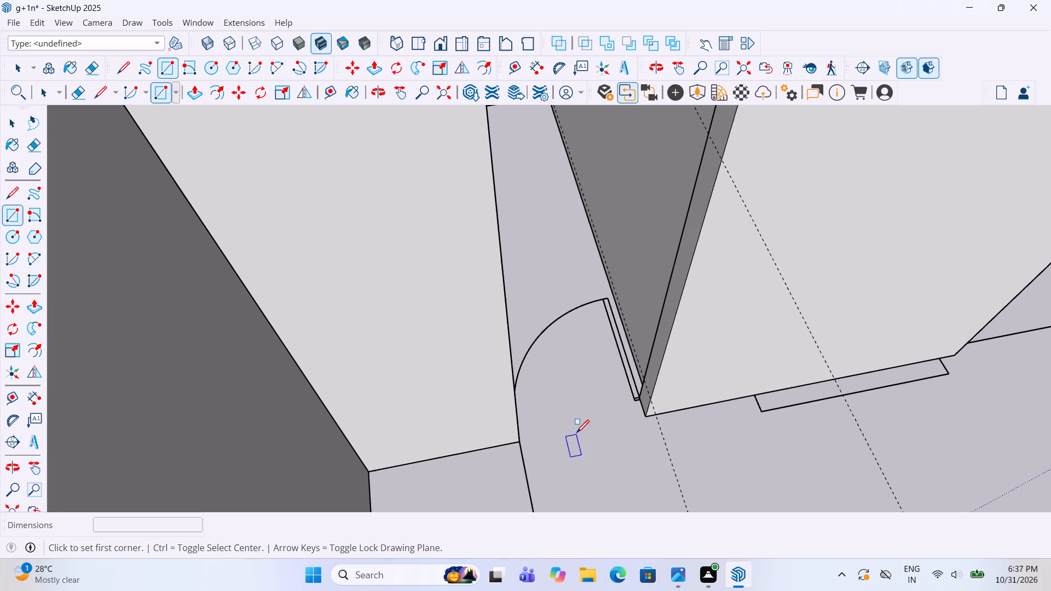
{"action": "scroll", "coordinate": [576, 434], "scroll_direction": "up", "scroll_amount": 1}
{"action": "left_click", "coordinate": [516, 441]}
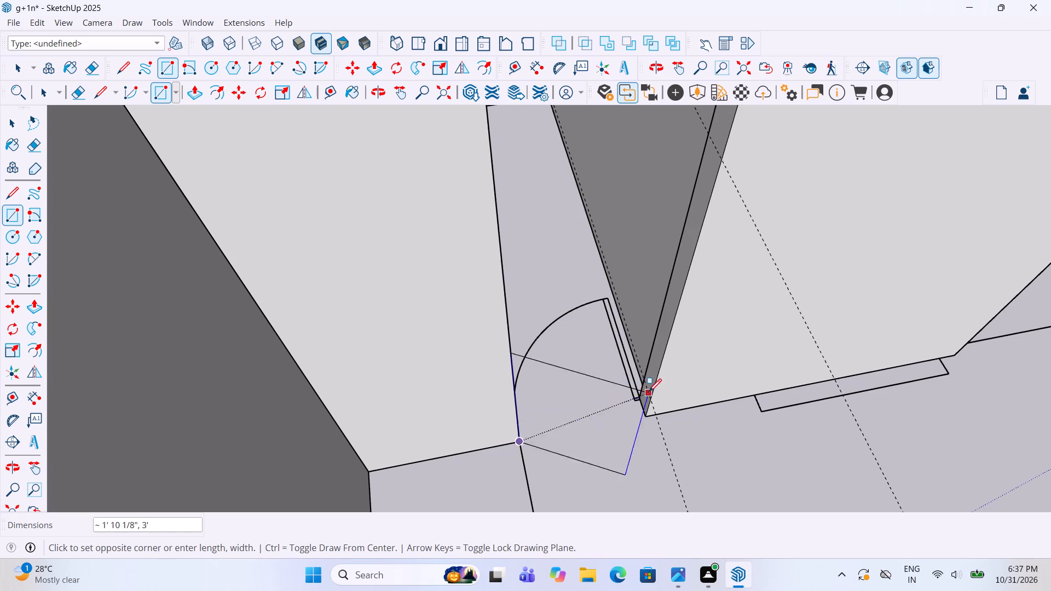
{"action": "left_click", "coordinate": [640, 397]}
{"action": "key", "text": "space"}
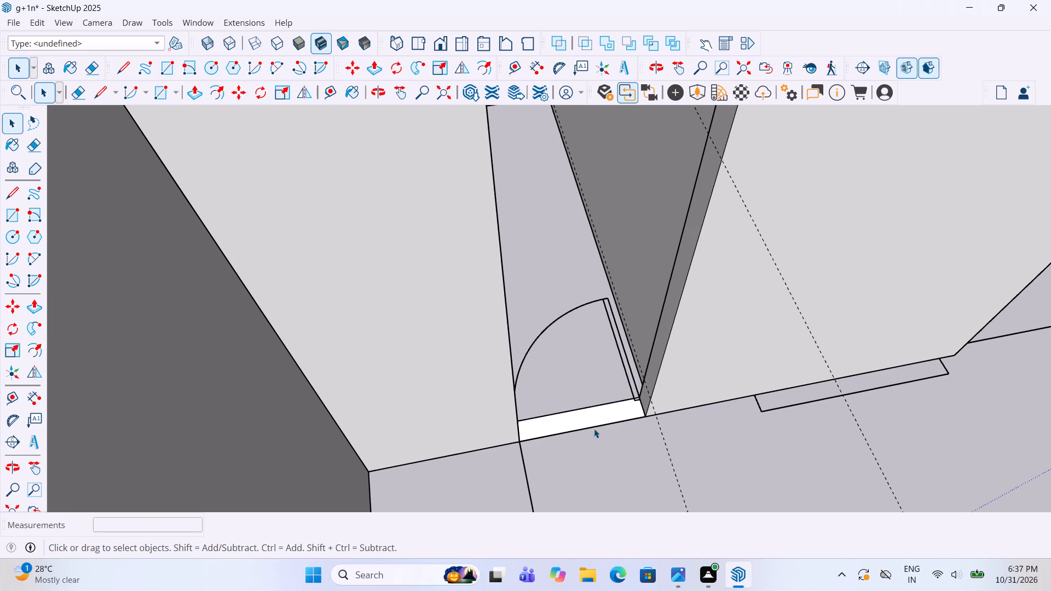
{"action": "left_click", "coordinate": [581, 423]}
{"action": "right_click", "coordinate": [581, 423]}
{"action": "left_click", "coordinate": [634, 277]}
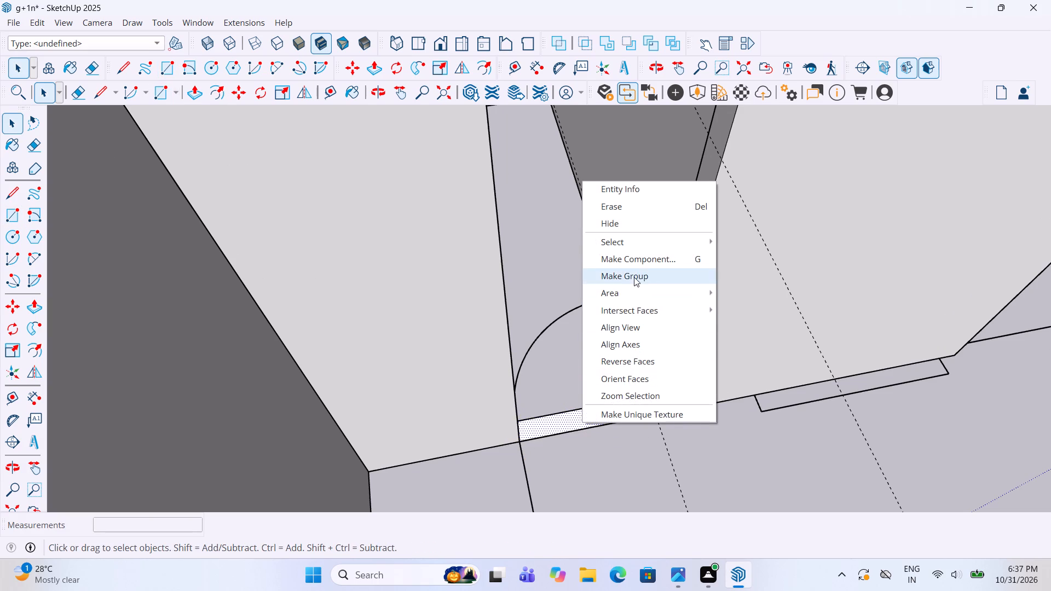
Inside the new group, extrude the doorway rectangle 10' up to the top of the surrounding walls and leave the group.
{"action": "left_click", "coordinate": [565, 425]}
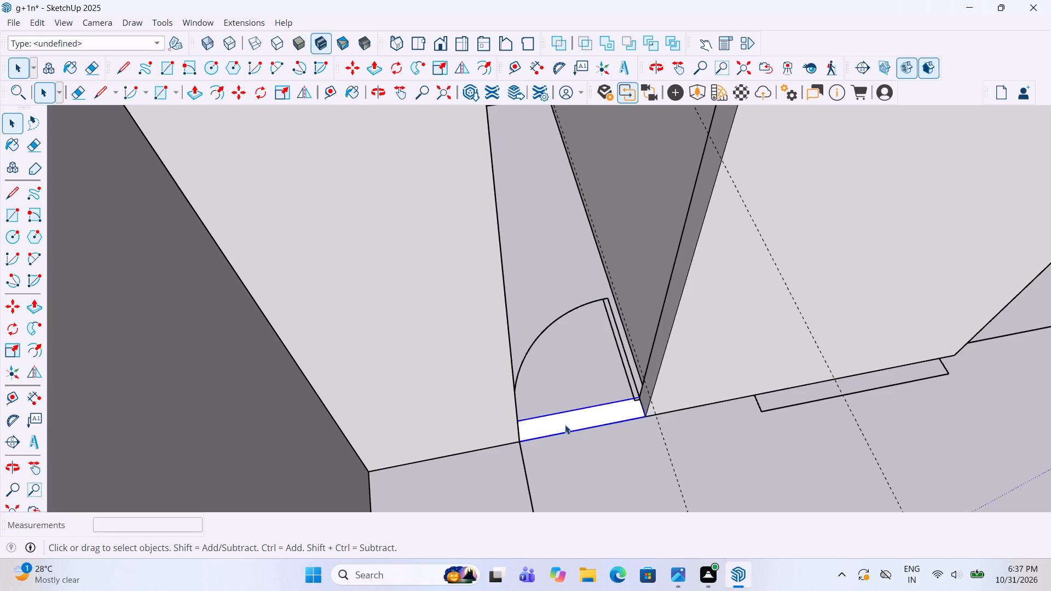
{"action": "left_click", "coordinate": [565, 425]}
{"action": "key", "text": "p"}
{"action": "left_click", "coordinate": [573, 418]}
{"action": "scroll", "coordinate": [578, 408], "scroll_direction": "down", "scroll_amount": 4}
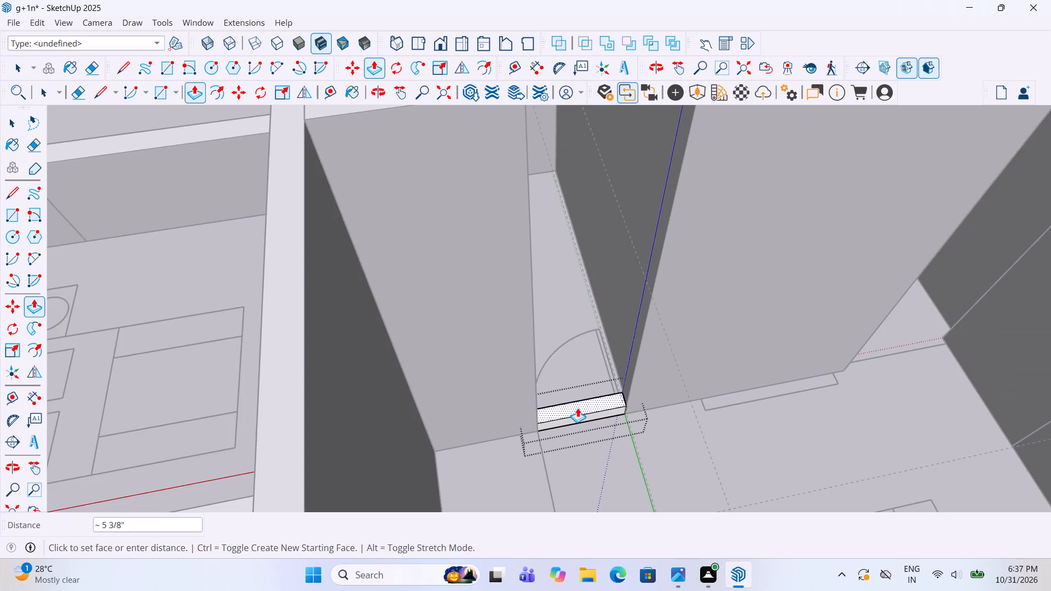
{"action": "scroll", "coordinate": [578, 408], "scroll_direction": "down", "scroll_amount": 3}
{"action": "left_click", "coordinate": [420, 370]}
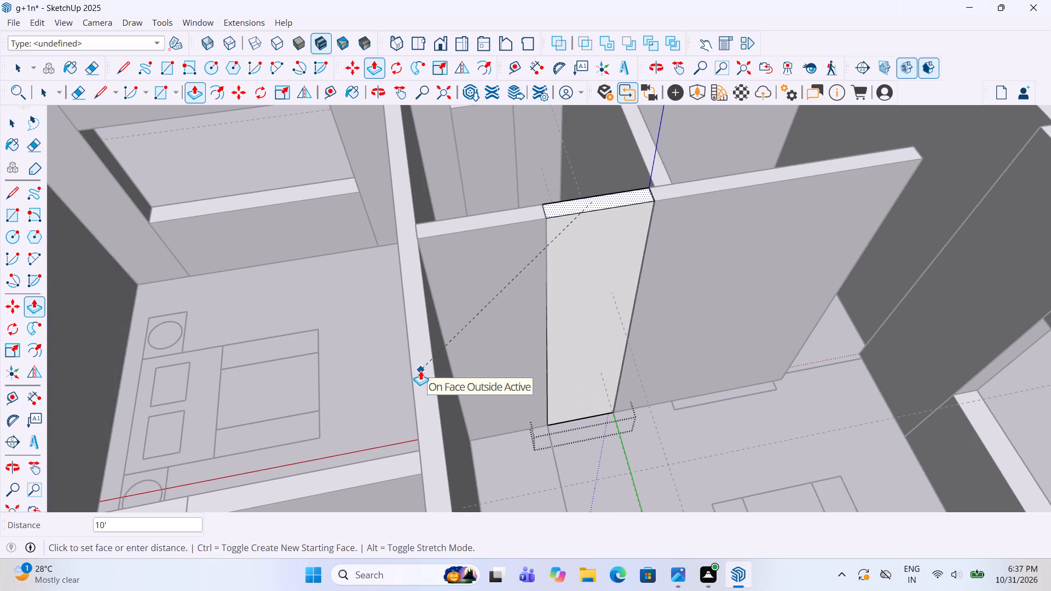
{"action": "key", "text": "space"}
{"action": "left_click", "coordinate": [507, 441]}
Place a horizontal guide 7' above the bottom edge of the new doorway panel.
{"action": "scroll", "coordinate": [505, 454], "scroll_direction": "down", "scroll_amount": 4}
{"action": "middle_click_drag", "start_coordinate": [509, 444], "coordinate": [447, 366]}
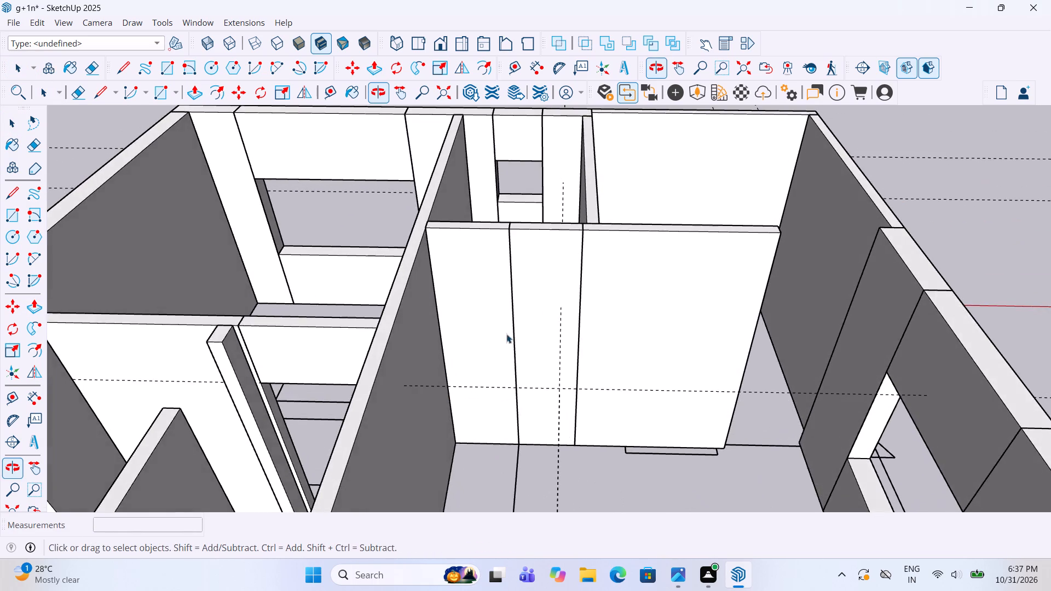
{"action": "scroll", "coordinate": [556, 302], "scroll_direction": "up", "scroll_amount": 3}
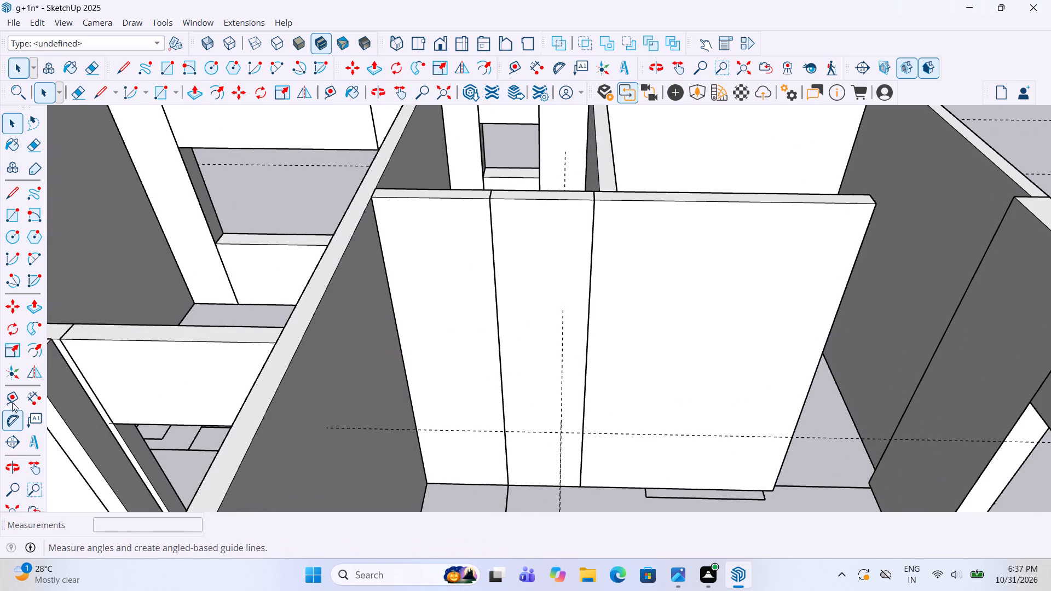
{"action": "left_click", "coordinate": [10, 398]}
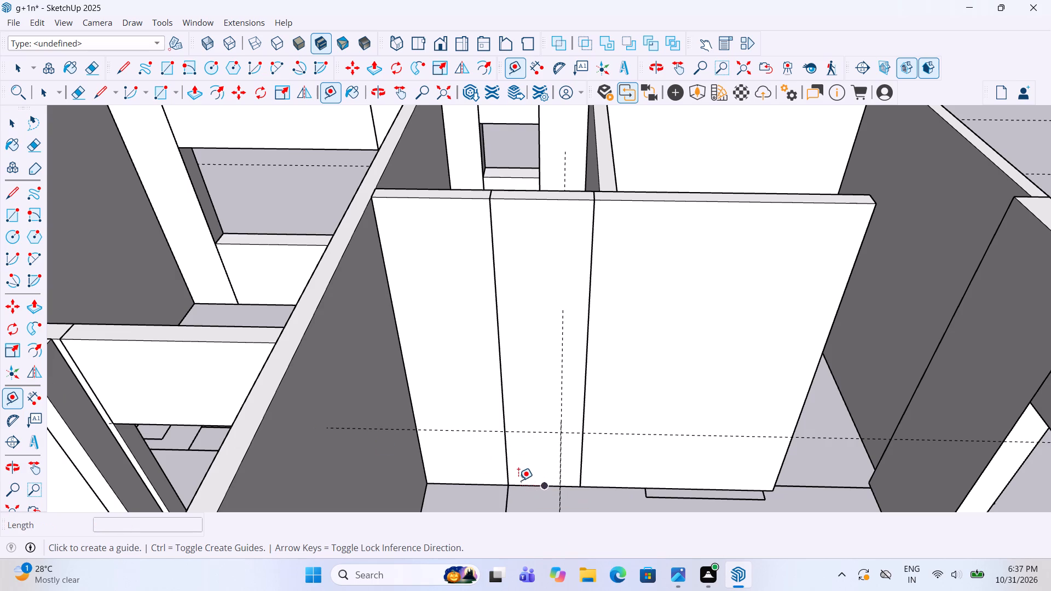
{"action": "left_click", "coordinate": [567, 485]}
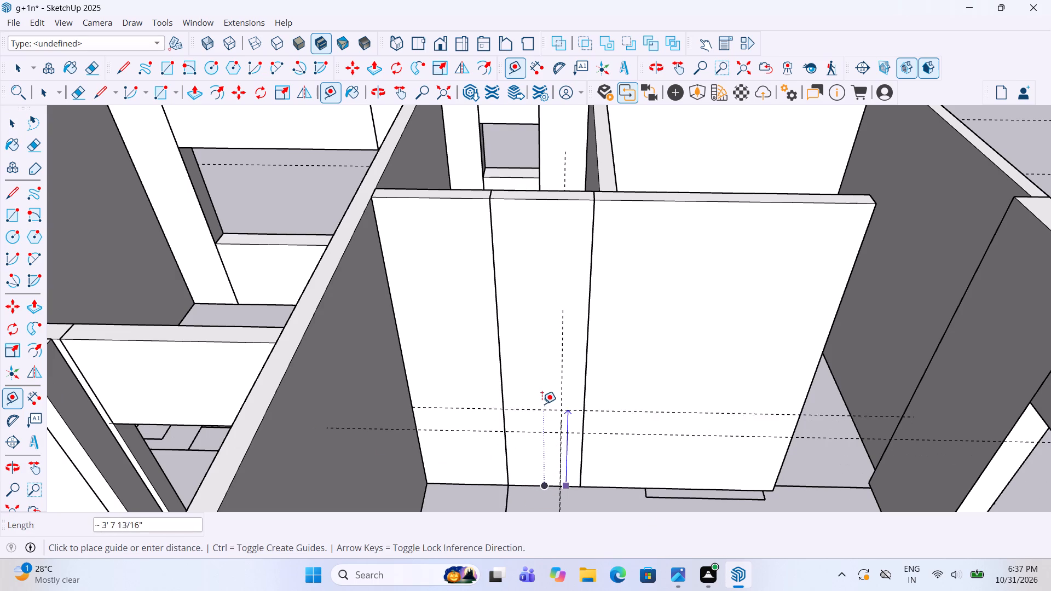
{"action": "type", "text": "7'"}
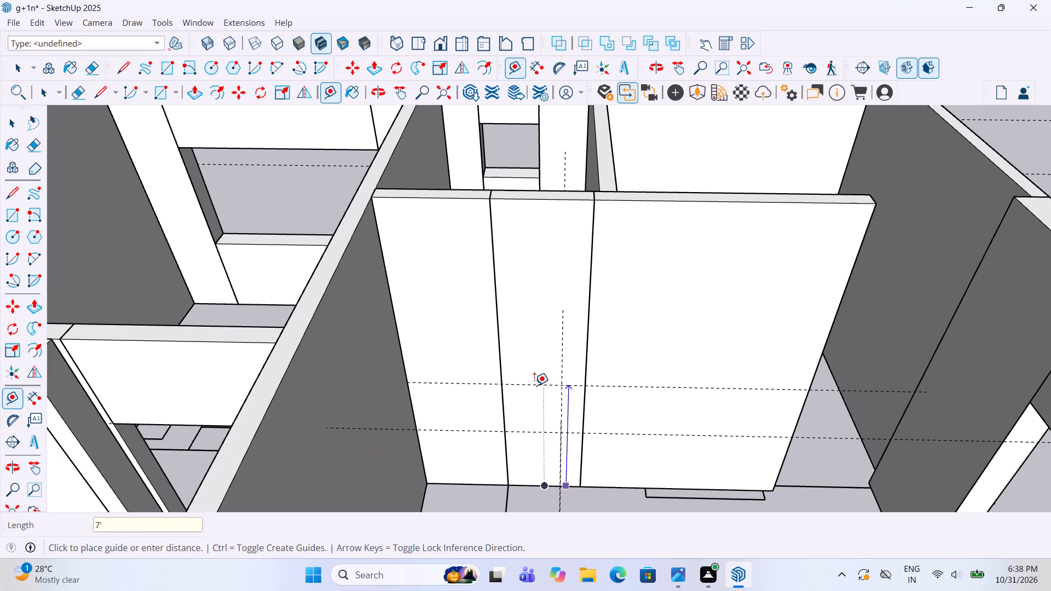
{"action": "key", "text": "Return"}
{"action": "key", "text": "space"}
Cut the door opening in the new panel: outline it about 2' 2 5/8" wide up to the 7' guide and push it through.
{"action": "double_click", "coordinate": [534, 385]}
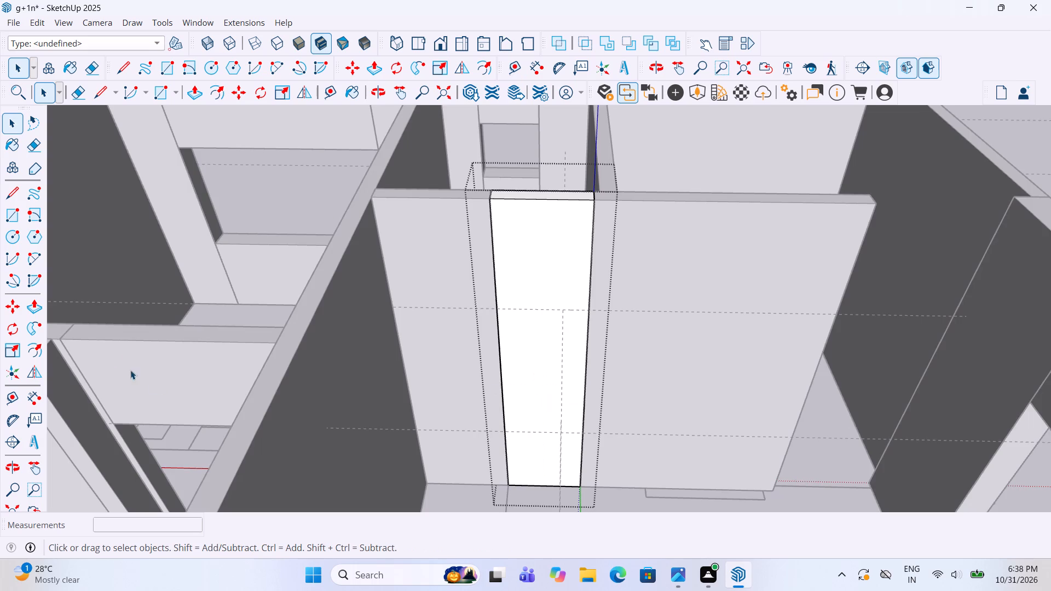
{"action": "left_click", "coordinate": [14, 212]}
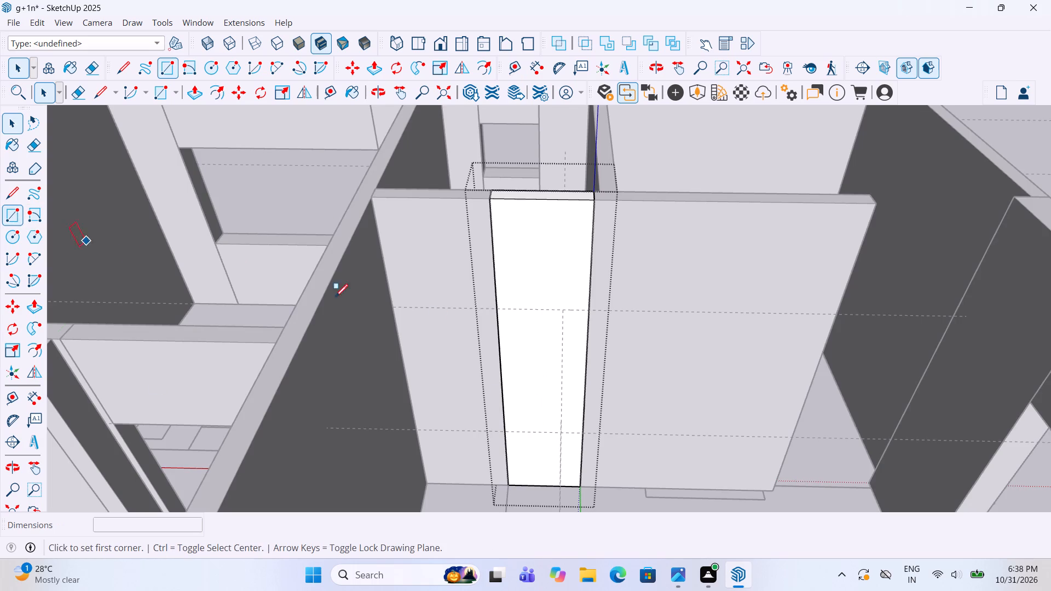
{"action": "left_click", "coordinate": [511, 484]}
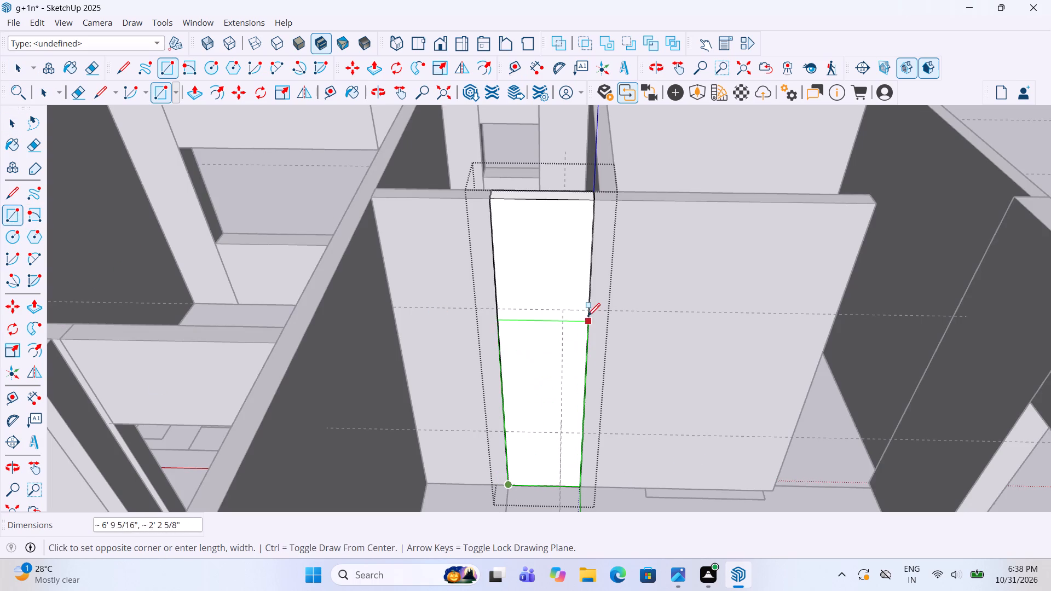
{"action": "left_click", "coordinate": [589, 311]}
{"action": "key", "text": "space"}
{"action": "key", "text": "p"}
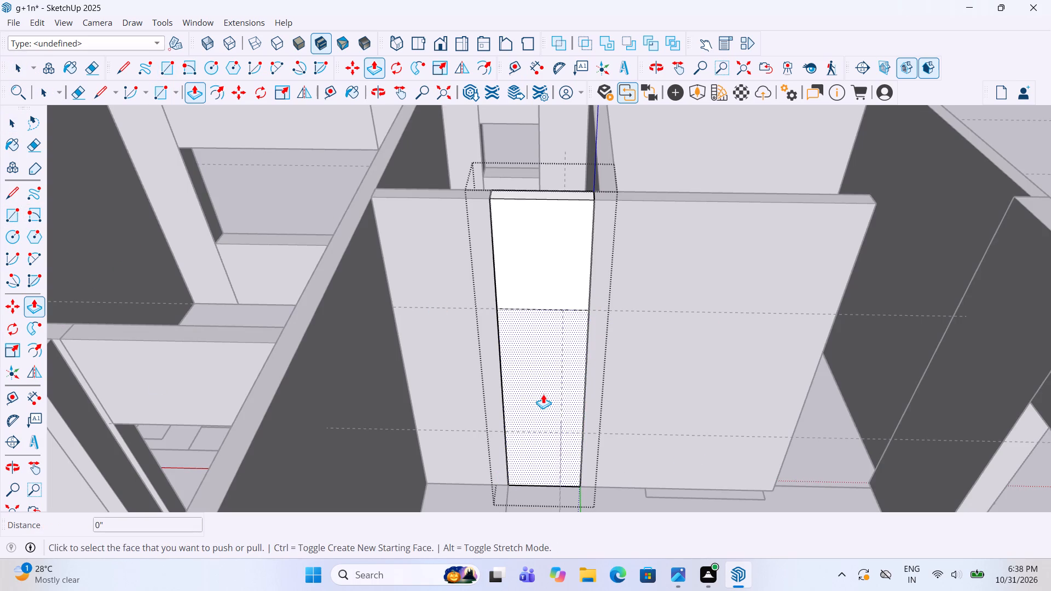
{"action": "left_click", "coordinate": [543, 394]}
{"action": "left_click", "coordinate": [556, 345]}
{"action": "key", "text": "space"}
{"action": "left_click", "coordinate": [555, 370]}
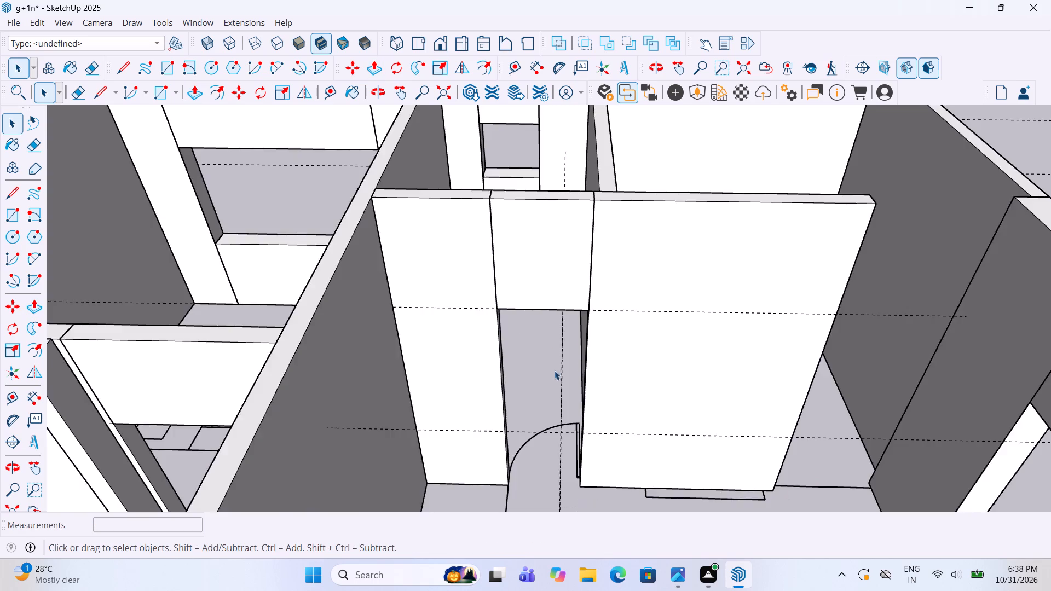
Delete the leftover construction guides running across and lengthwise through the bedroom part of the second floor.
{"action": "scroll", "coordinate": [552, 436], "scroll_direction": "down", "scroll_amount": 4}
{"action": "middle_click_drag", "start_coordinate": [559, 429], "coordinate": [568, 448]}
{"action": "scroll", "coordinate": [567, 434], "scroll_direction": "down", "scroll_amount": 9}
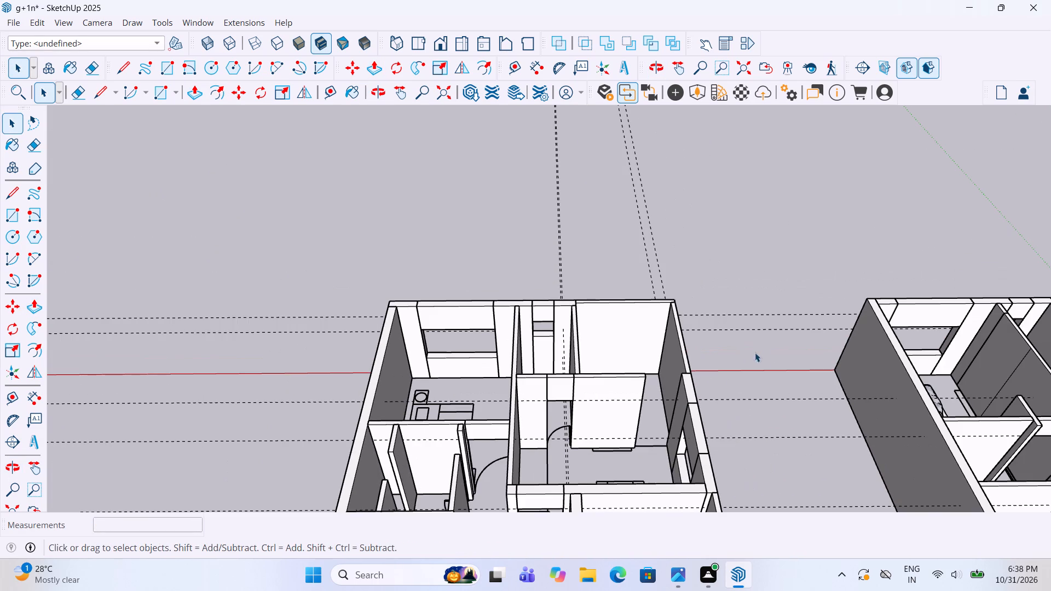
{"action": "left_click_drag", "start_coordinate": [763, 349], "coordinate": [754, 314]}
{"action": "left_click_drag", "start_coordinate": [754, 311], "coordinate": [750, 300]}
{"action": "left_click", "coordinate": [750, 299]}
{"action": "key", "text": "Delete"}
{"action": "left_click_drag", "start_coordinate": [767, 335], "coordinate": [753, 314]}
{"action": "key", "text": "Delete"}
{"action": "left_click_drag", "start_coordinate": [705, 269], "coordinate": [618, 247]}
{"action": "left_click", "coordinate": [614, 246]}
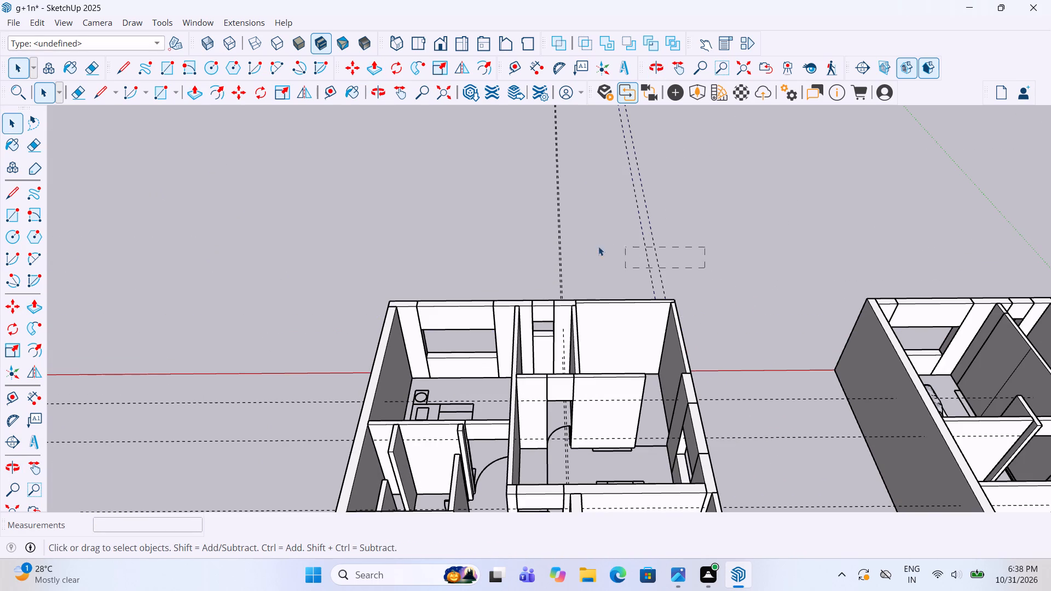
{"action": "key", "text": "Delete"}
{"action": "left_click_drag", "start_coordinate": [667, 245], "coordinate": [535, 216]}
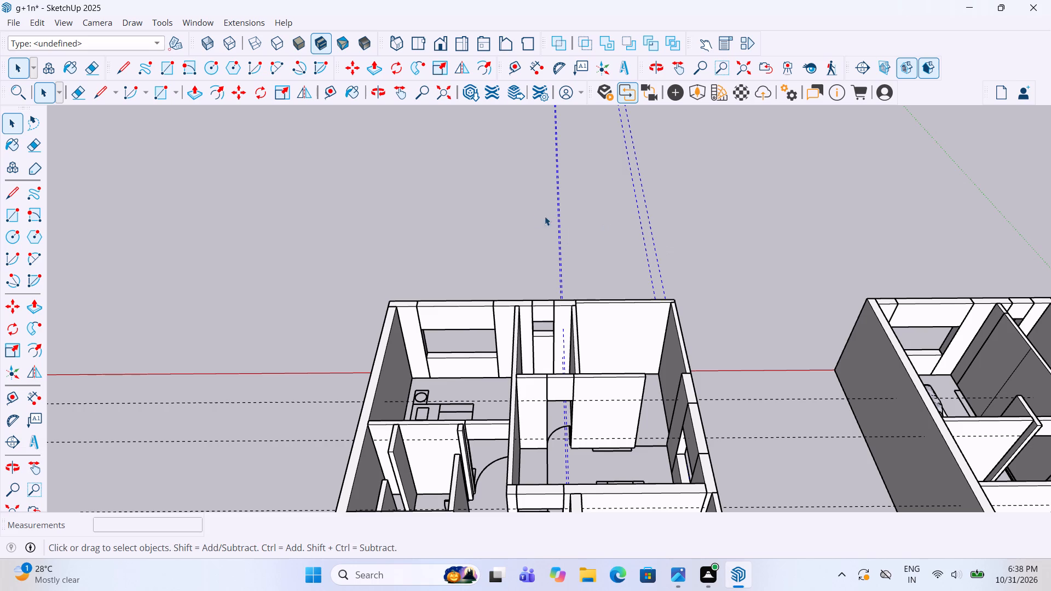
{"action": "key", "text": "Delete"}
{"action": "scroll", "coordinate": [608, 218], "scroll_direction": "down", "scroll_amount": 3}
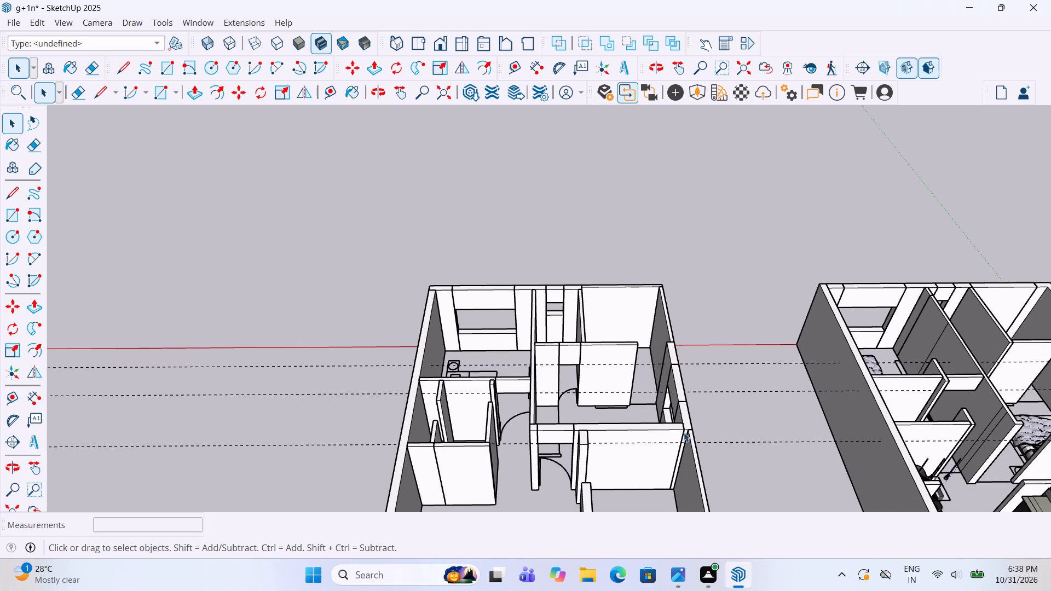
{"action": "left_click_drag", "start_coordinate": [764, 465], "coordinate": [724, 355]}
{"action": "key", "text": "Delete"}
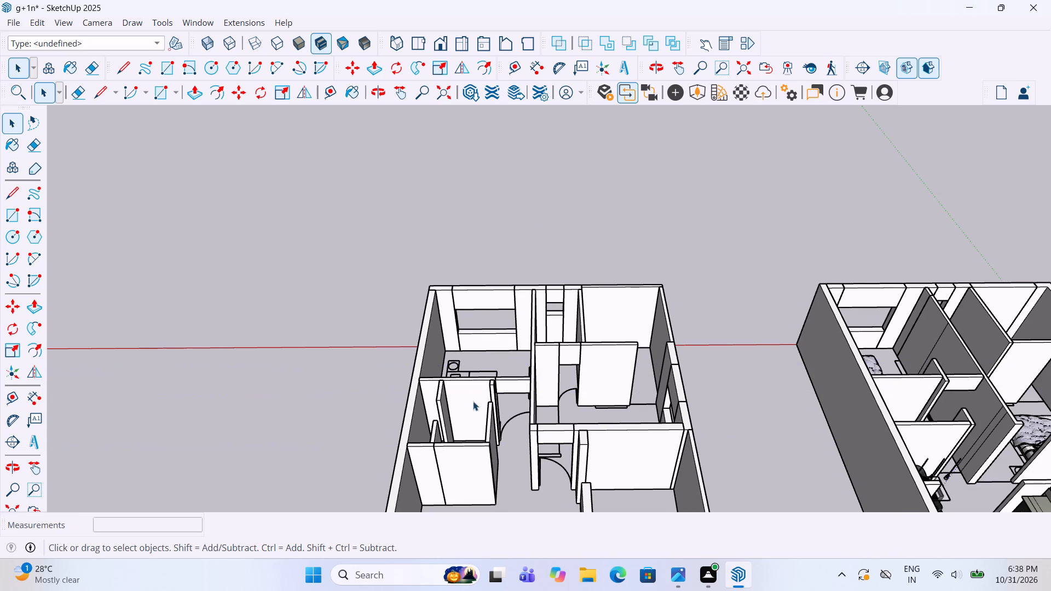
Examine the second floor's rooms and walls from several angles for doorway gaps that still need filling.
{"action": "scroll", "coordinate": [525, 346], "scroll_direction": "down", "scroll_amount": 5}
{"action": "scroll", "coordinate": [540, 324], "scroll_direction": "up", "scroll_amount": 6}
{"action": "middle_click_drag", "start_coordinate": [564, 329], "coordinate": [571, 375]}
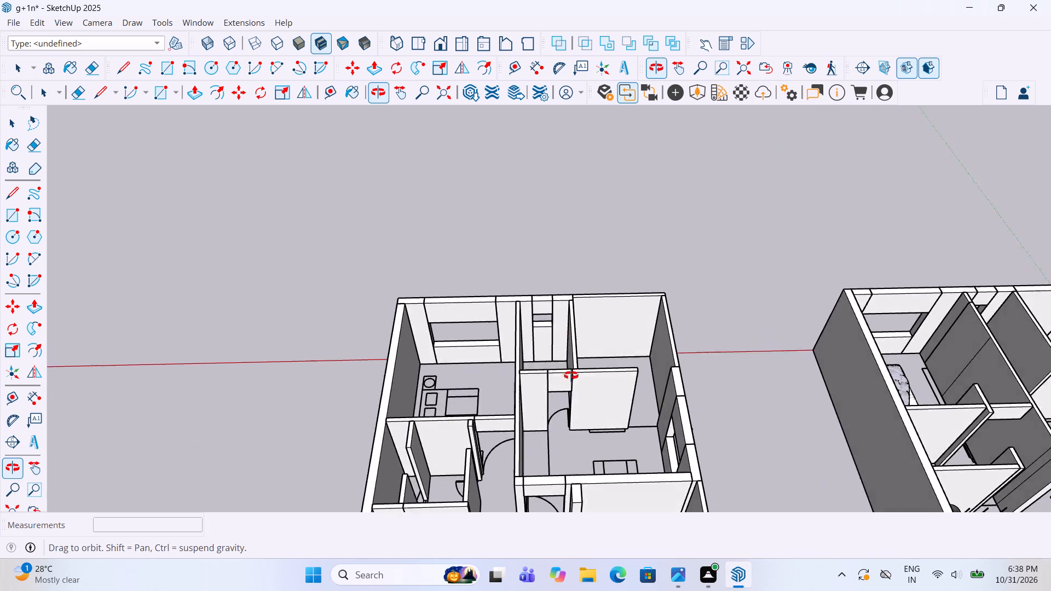
{"action": "middle_click_drag", "start_coordinate": [571, 375], "coordinate": [555, 410]}
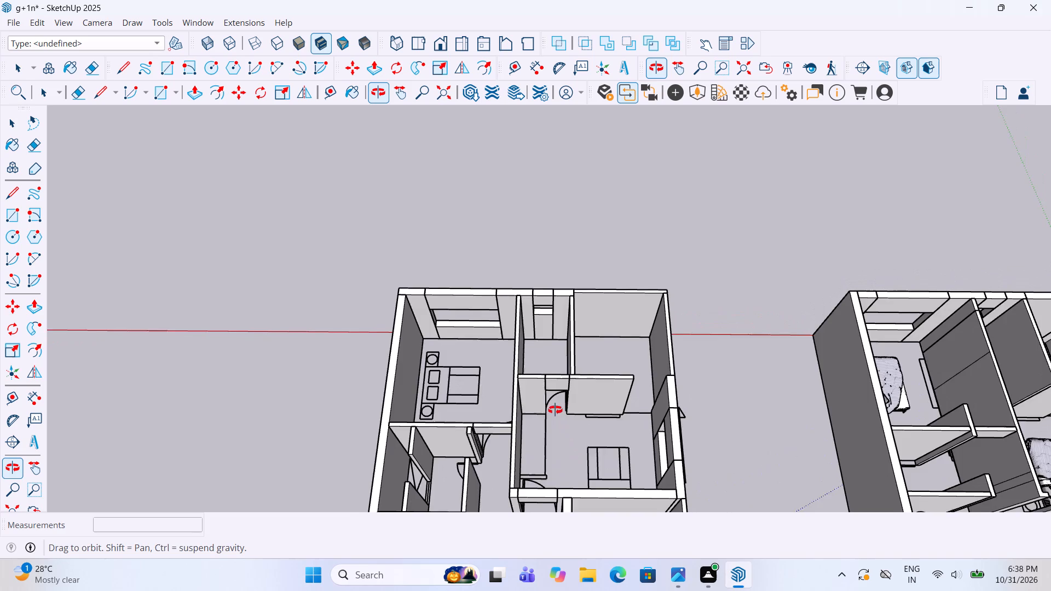
{"action": "middle_click_drag", "start_coordinate": [555, 410], "coordinate": [556, 378]}
{"action": "scroll", "coordinate": [586, 360], "scroll_direction": "down", "scroll_amount": 6}
{"action": "scroll", "coordinate": [588, 427], "scroll_direction": "up", "scroll_amount": 6}
{"action": "scroll", "coordinate": [581, 374], "scroll_direction": "down", "scroll_amount": 3}
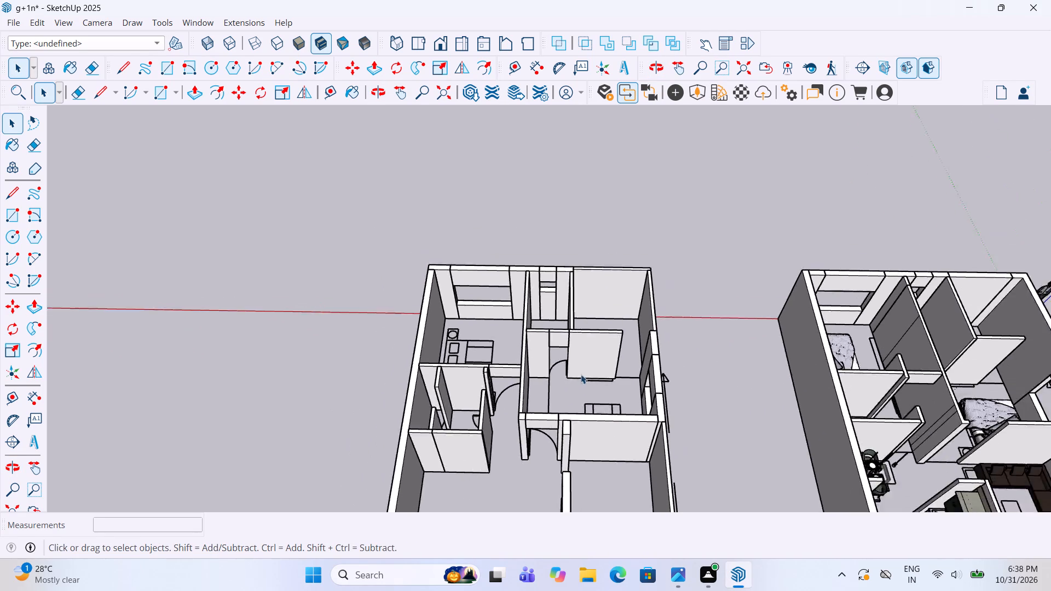
{"action": "scroll", "coordinate": [581, 374], "scroll_direction": "down", "scroll_amount": 2}
{"action": "scroll", "coordinate": [525, 377], "scroll_direction": "up", "scroll_amount": 4}
{"action": "middle_click_drag", "start_coordinate": [569, 377], "coordinate": [350, 409]}
{"action": "middle_click_drag", "start_coordinate": [534, 373], "coordinate": [506, 405]}
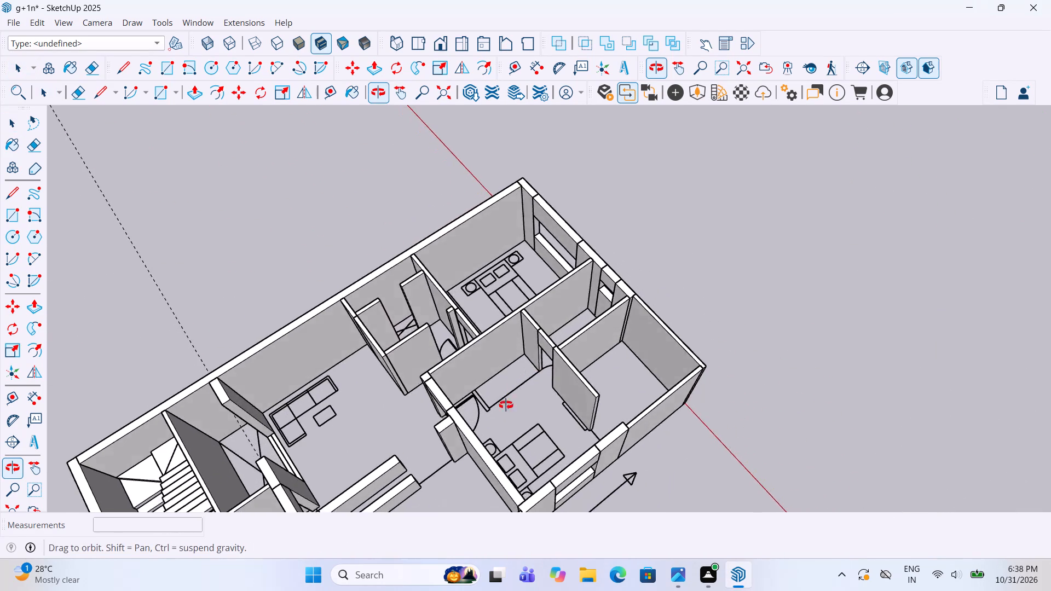
{"action": "middle_click_drag", "start_coordinate": [506, 405], "coordinate": [417, 406]}
{"action": "scroll", "coordinate": [464, 341], "scroll_direction": "up", "scroll_amount": 3}
{"action": "scroll", "coordinate": [457, 257], "scroll_direction": "up", "scroll_amount": 1}
{"action": "middle_click_drag", "start_coordinate": [457, 257], "coordinate": [444, 316]}
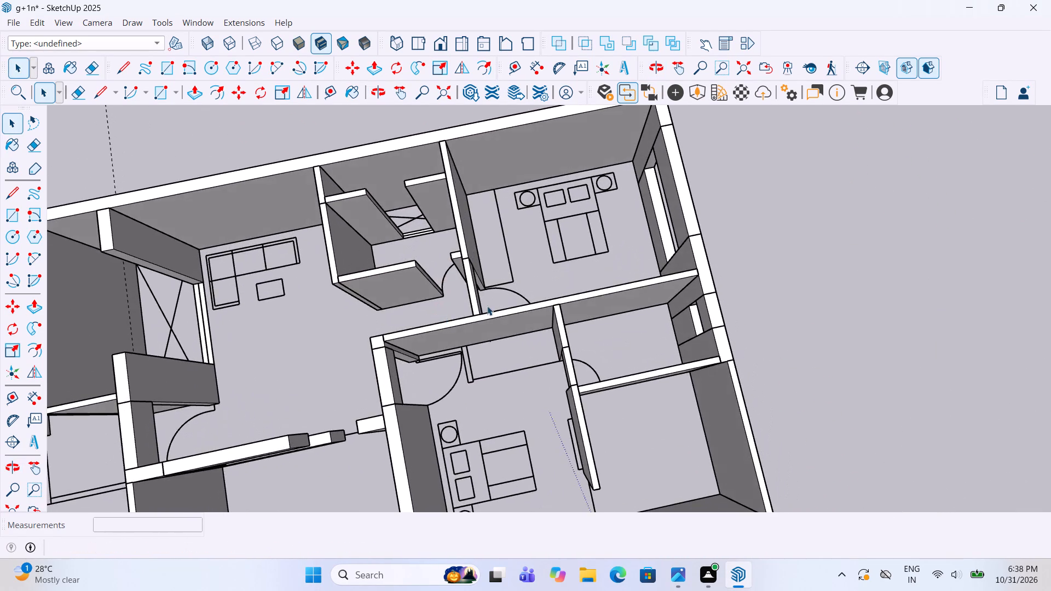
{"action": "scroll", "coordinate": [547, 315], "scroll_direction": "down", "scroll_amount": 12}
{"action": "middle_click_drag", "start_coordinate": [536, 302], "coordinate": [519, 277]}
Draw a rectangle filling the doorway gap of the small room beside the bedroom, matching the wall thickness, and group it.
{"action": "scroll", "coordinate": [507, 295], "scroll_direction": "up", "scroll_amount": 7}
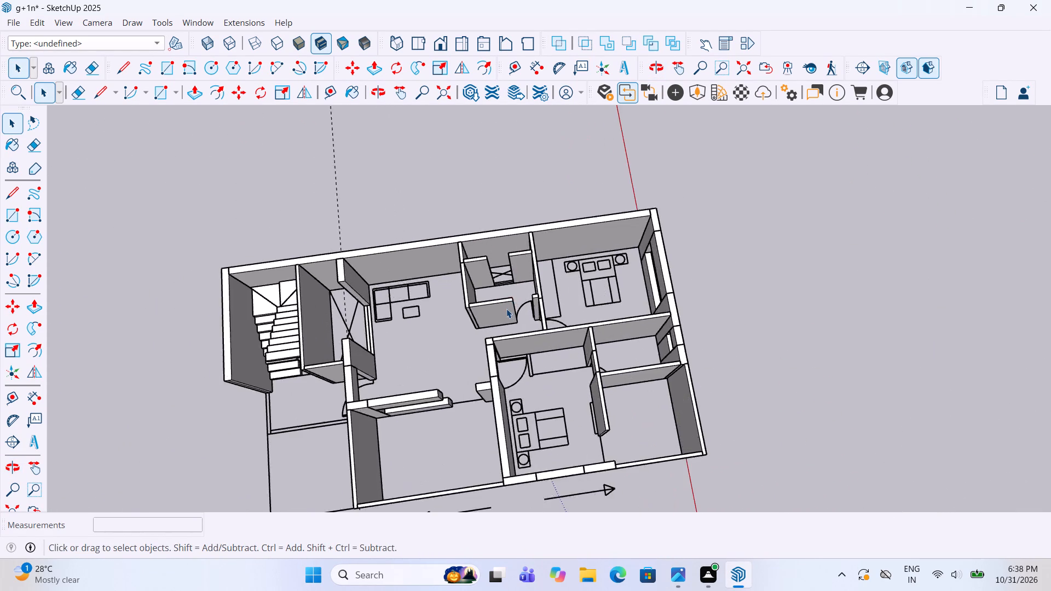
{"action": "scroll", "coordinate": [506, 309], "scroll_direction": "up", "scroll_amount": 14}
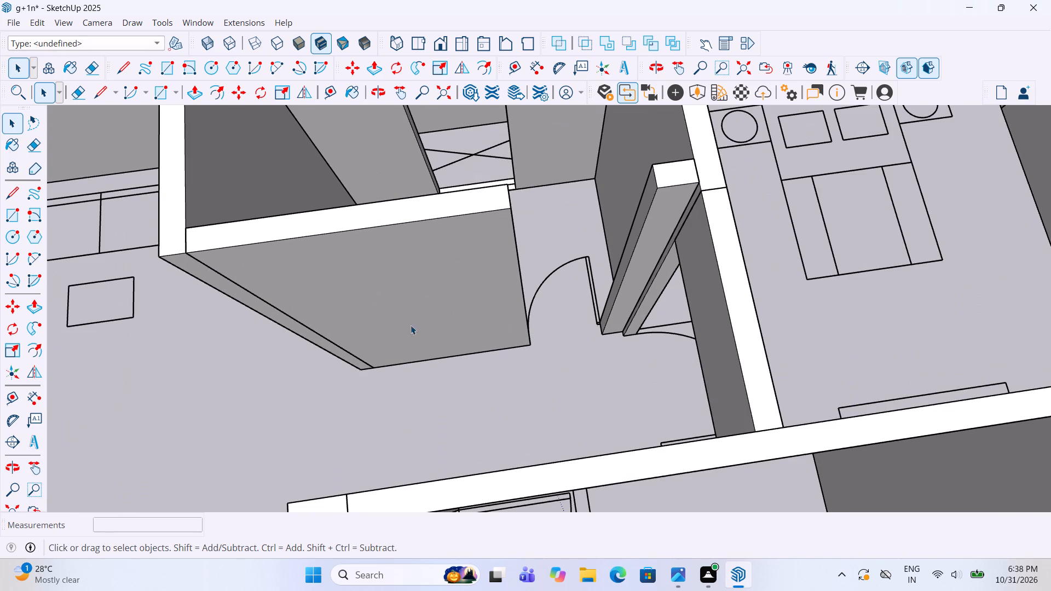
{"action": "left_click", "coordinate": [14, 219]}
{"action": "scroll", "coordinate": [513, 308], "scroll_direction": "up", "scroll_amount": 5}
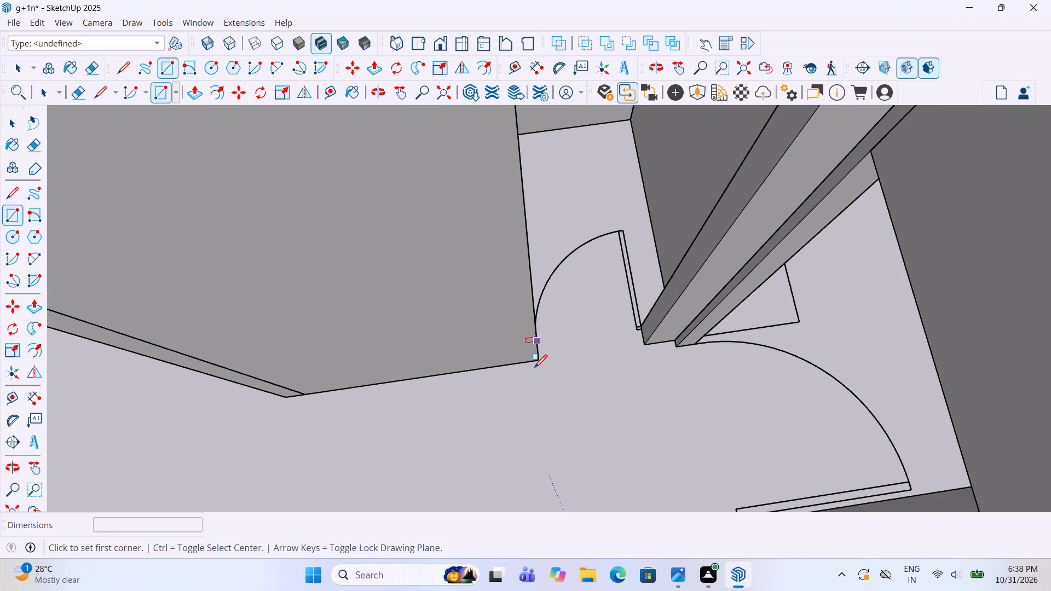
{"action": "scroll", "coordinate": [534, 369], "scroll_direction": "up", "scroll_amount": 5}
{"action": "left_click", "coordinate": [542, 362]}
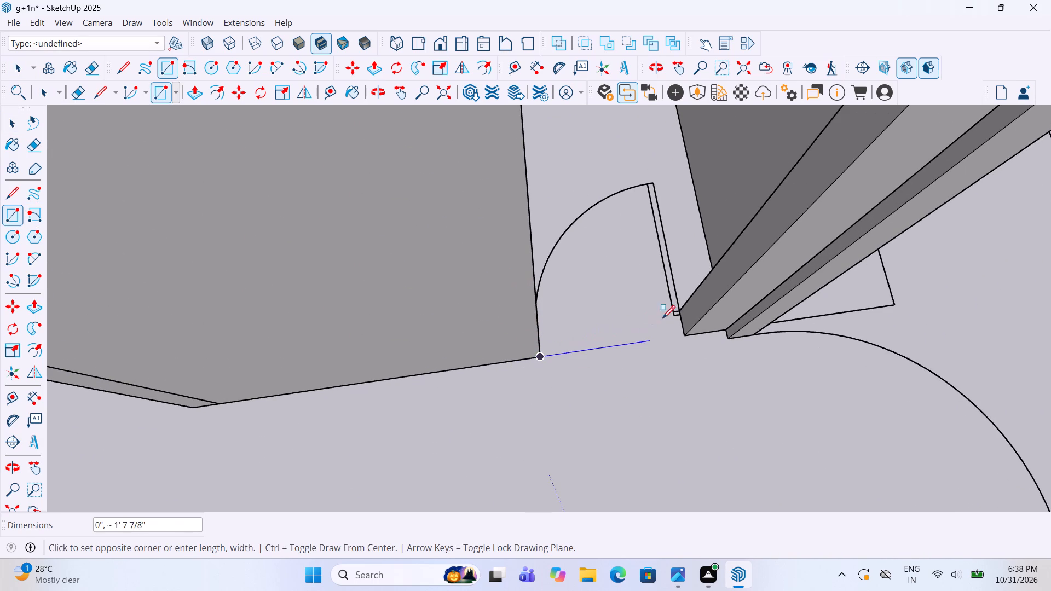
{"action": "left_click", "coordinate": [681, 306]}
{"action": "key", "text": "space"}
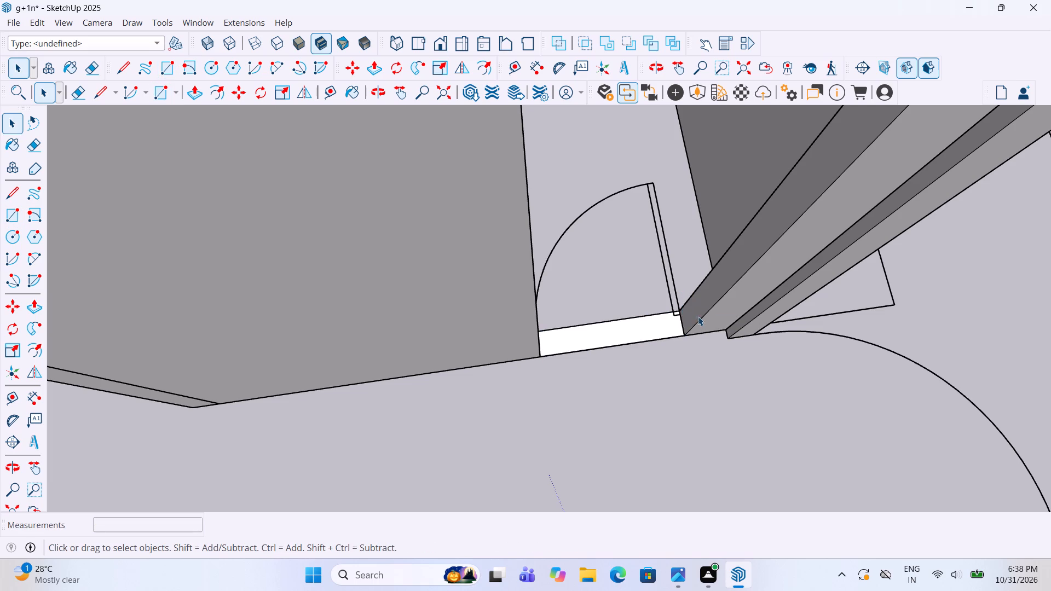
{"action": "left_click", "coordinate": [622, 330]}
{"action": "right_click", "coordinate": [621, 331]}
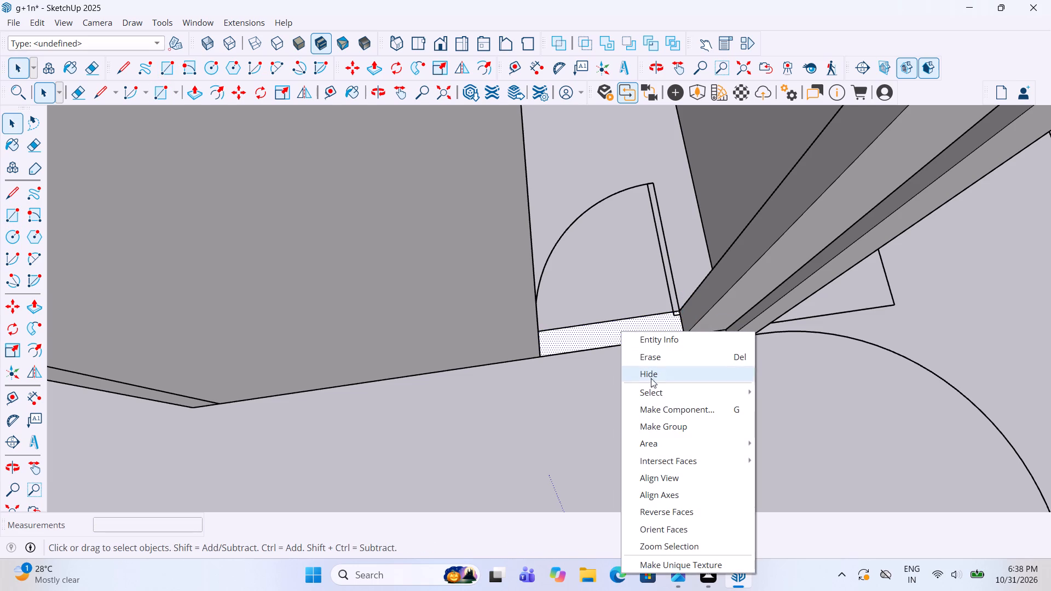
{"action": "left_click", "coordinate": [661, 426]}
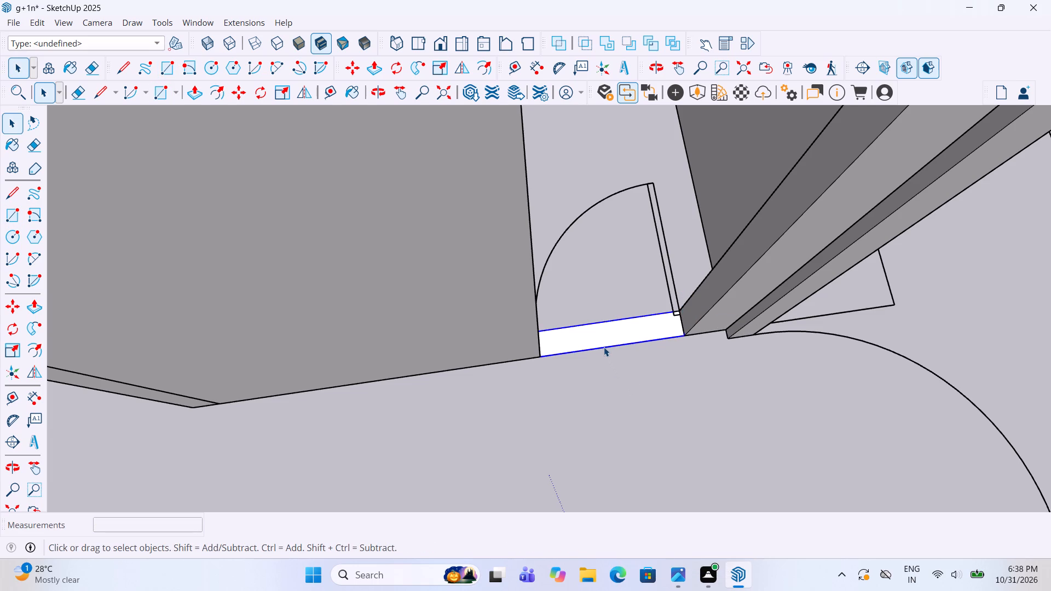
Extrude the grouped doorway base 10' up to the top of the adjoining wall.
{"action": "double_click", "coordinate": [604, 347]}
{"action": "key", "text": "p"}
{"action": "left_click", "coordinate": [605, 334]}
{"action": "scroll", "coordinate": [605, 318], "scroll_direction": "down", "scroll_amount": 5}
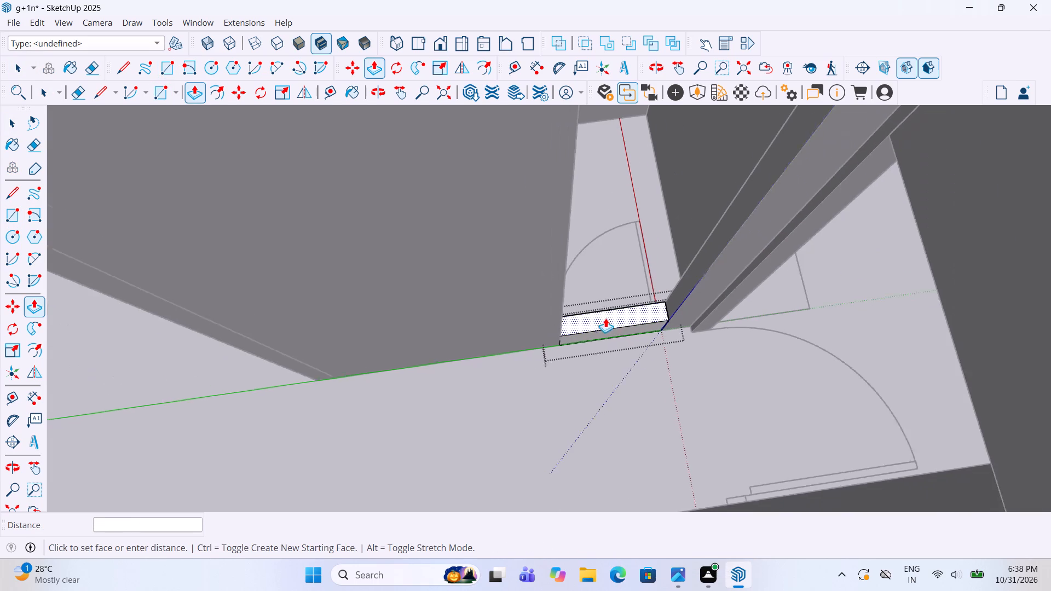
{"action": "scroll", "coordinate": [611, 323], "scroll_direction": "down", "scroll_amount": 9}
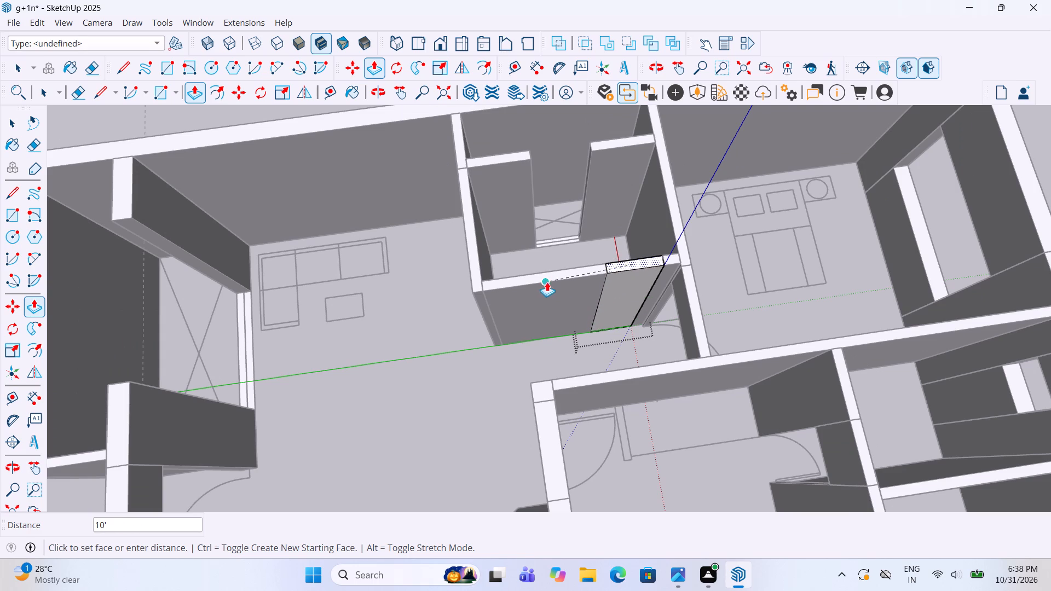
{"action": "left_click", "coordinate": [543, 282]}
{"action": "key", "text": "space"}
{"action": "left_click", "coordinate": [527, 349]}
{"action": "middle_click_drag", "start_coordinate": [554, 347], "coordinate": [547, 322]}
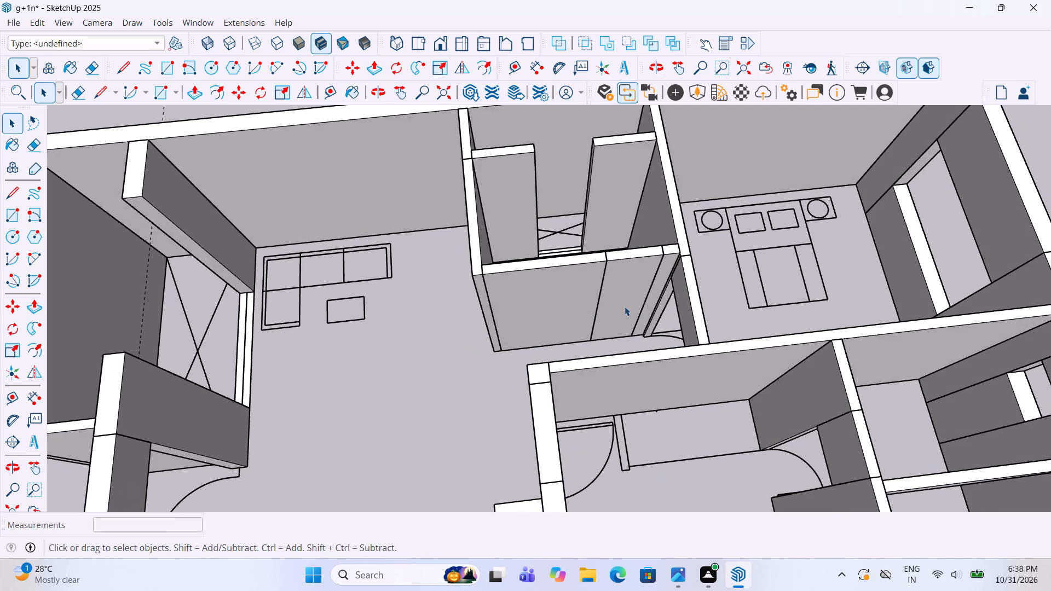
Place a horizontal guide 7' above the bottom edge of the small room's new doorway panel.
{"action": "scroll", "coordinate": [645, 302], "scroll_direction": "up", "scroll_amount": 4}
{"action": "scroll", "coordinate": [634, 244], "scroll_direction": "up", "scroll_amount": 4}
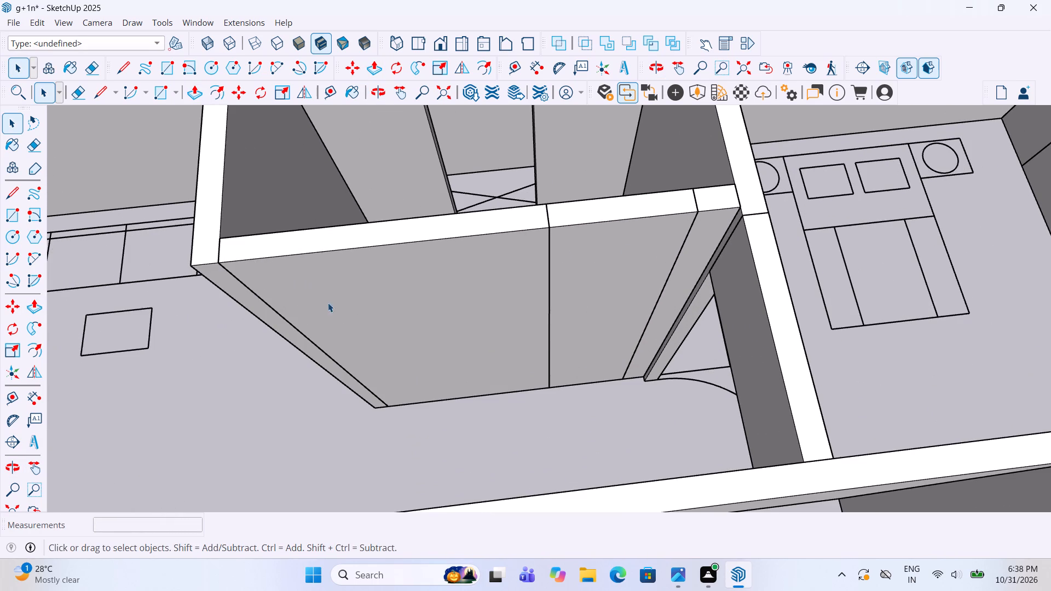
{"action": "left_click", "coordinate": [16, 391]}
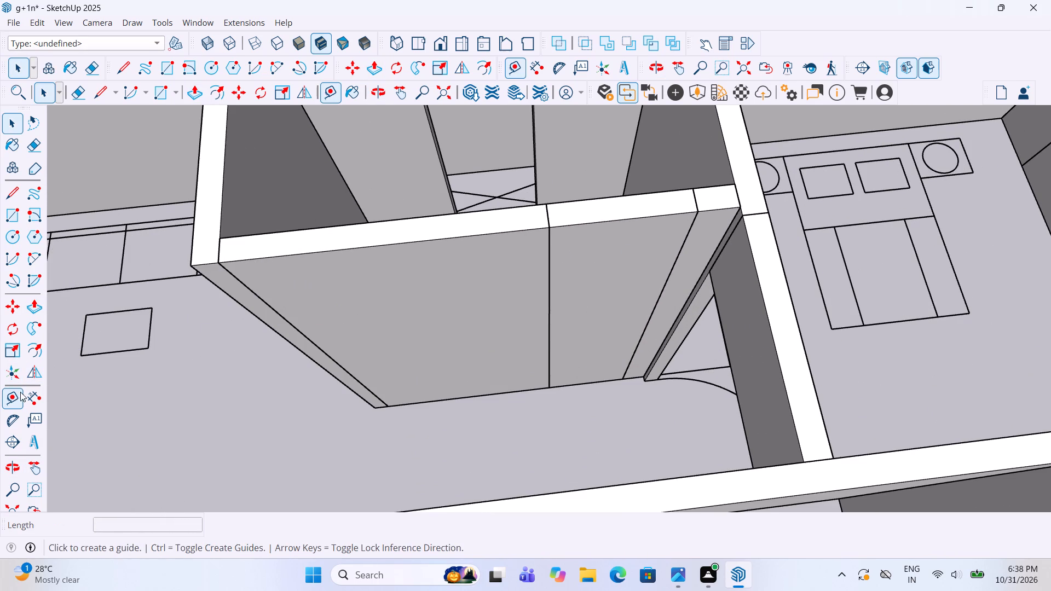
{"action": "left_click", "coordinate": [559, 383]}
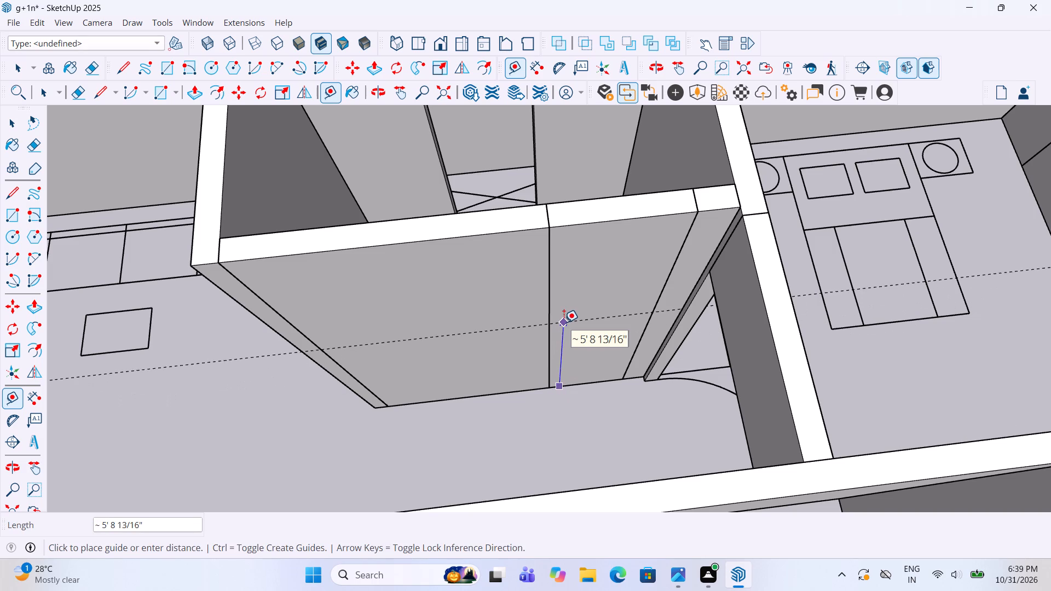
{"action": "type", "text": "7'"}
{"action": "key", "text": "Return"}
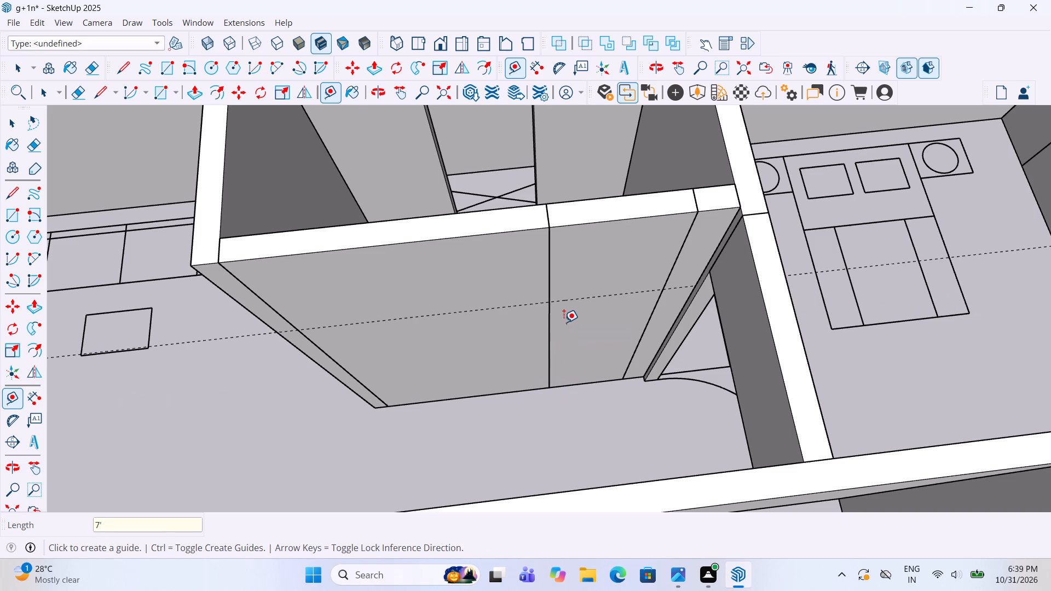
Cut the door opening in this panel: outline it about 2' 1 1/2" wide up to the 7' guide and push it through 4 1/2".
{"action": "key", "text": "space"}
{"action": "left_click", "coordinate": [592, 341]}
{"action": "left_click", "coordinate": [592, 341]}
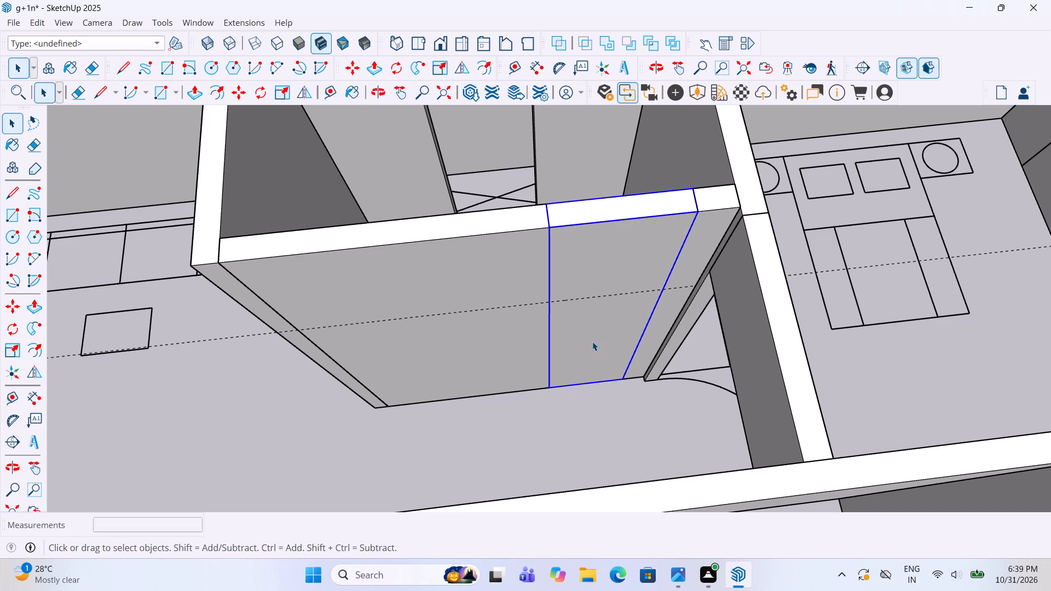
{"action": "double_click", "coordinate": [598, 335]}
{"action": "middle_click_drag", "start_coordinate": [599, 333], "coordinate": [575, 299]}
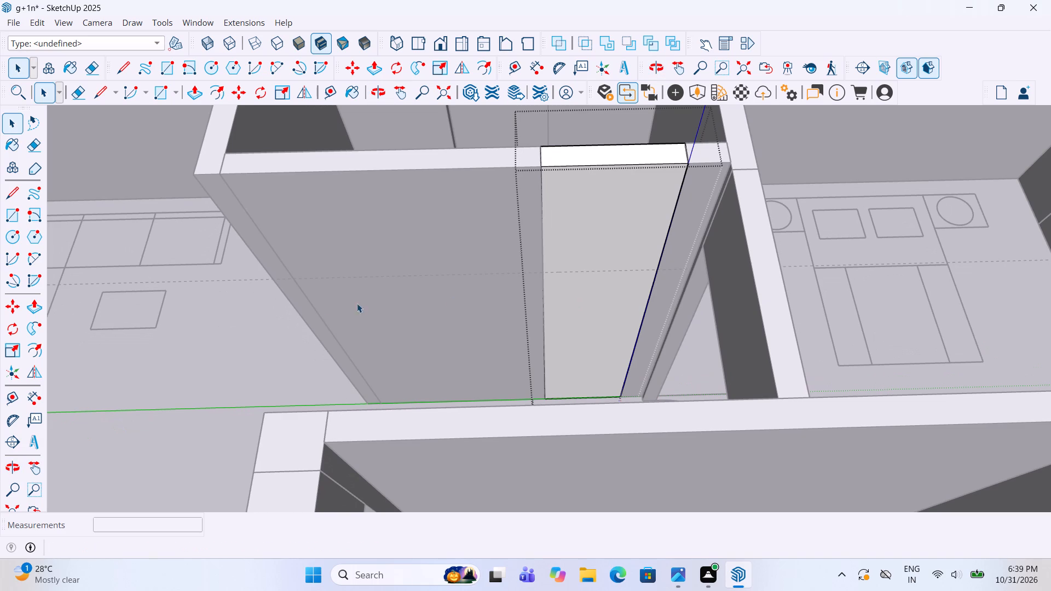
{"action": "left_click", "coordinate": [9, 215]}
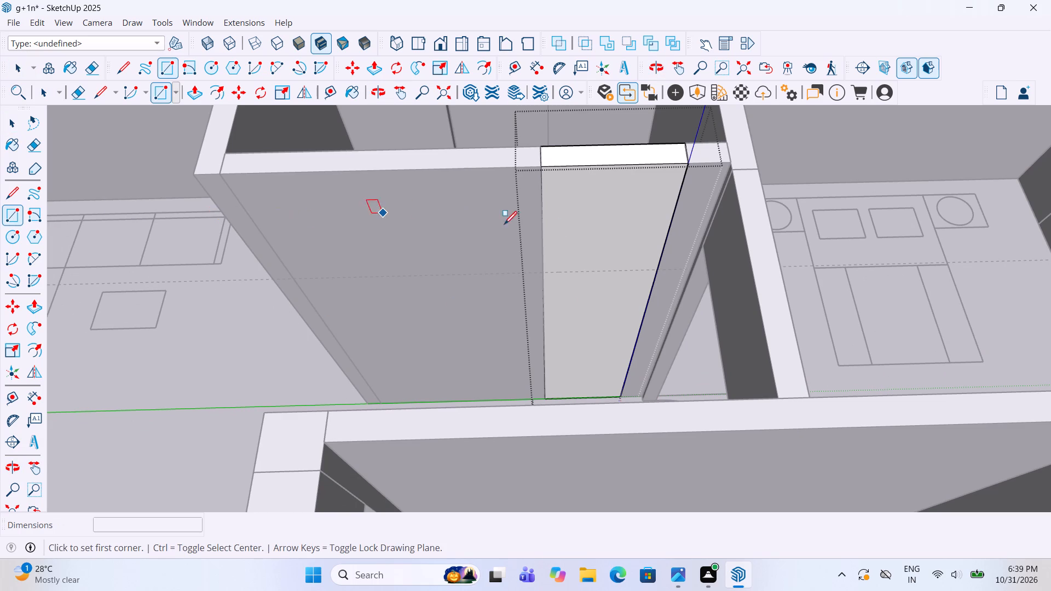
{"action": "scroll", "coordinate": [599, 243], "scroll_direction": "up", "scroll_amount": 5}
{"action": "left_click", "coordinate": [691, 283]}
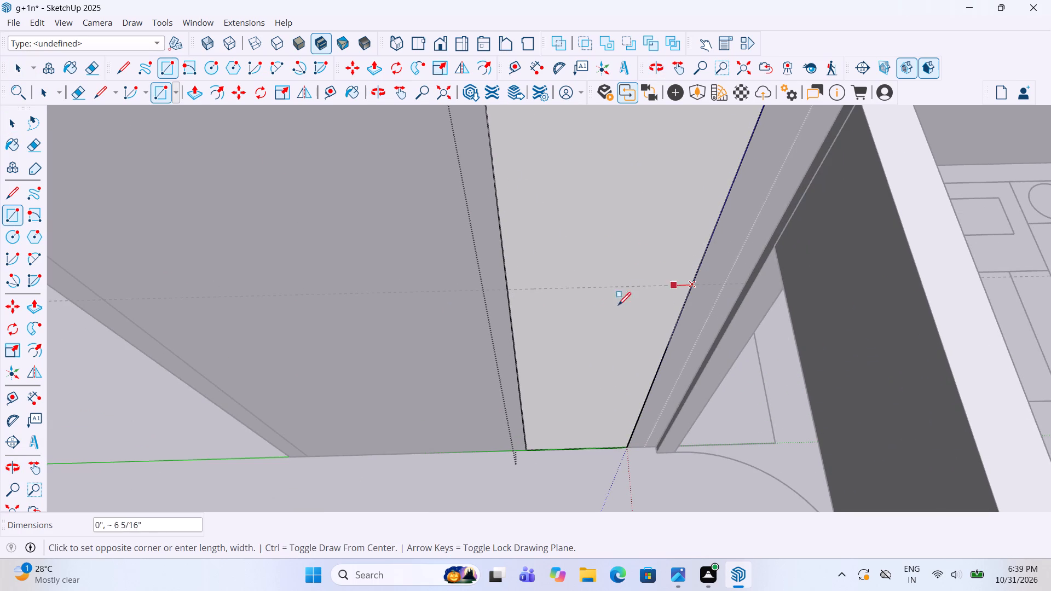
{"action": "left_click", "coordinate": [522, 449]}
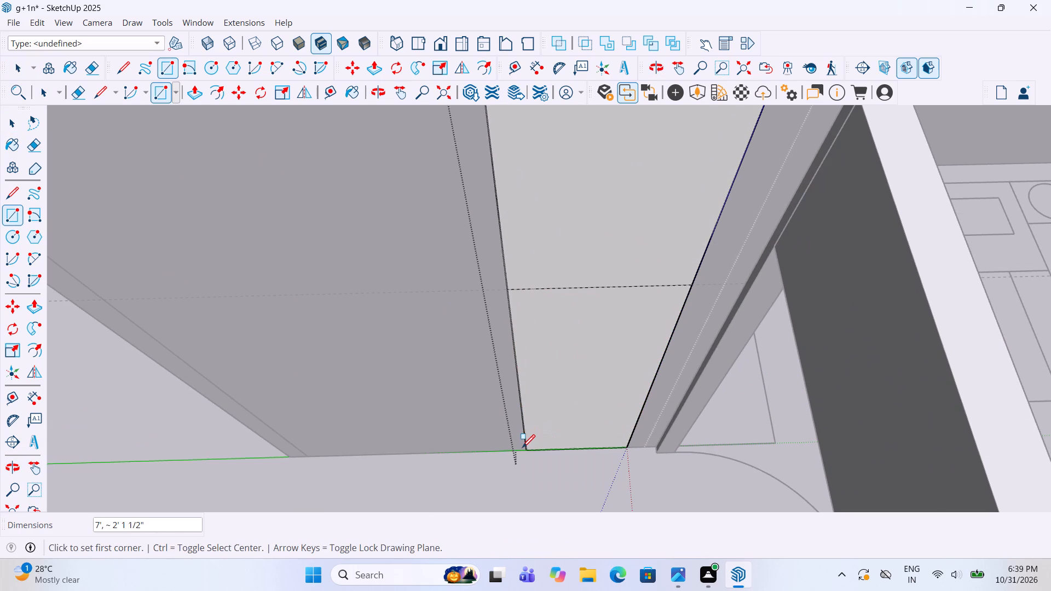
{"action": "key", "text": "p"}
{"action": "left_click", "coordinate": [553, 408]}
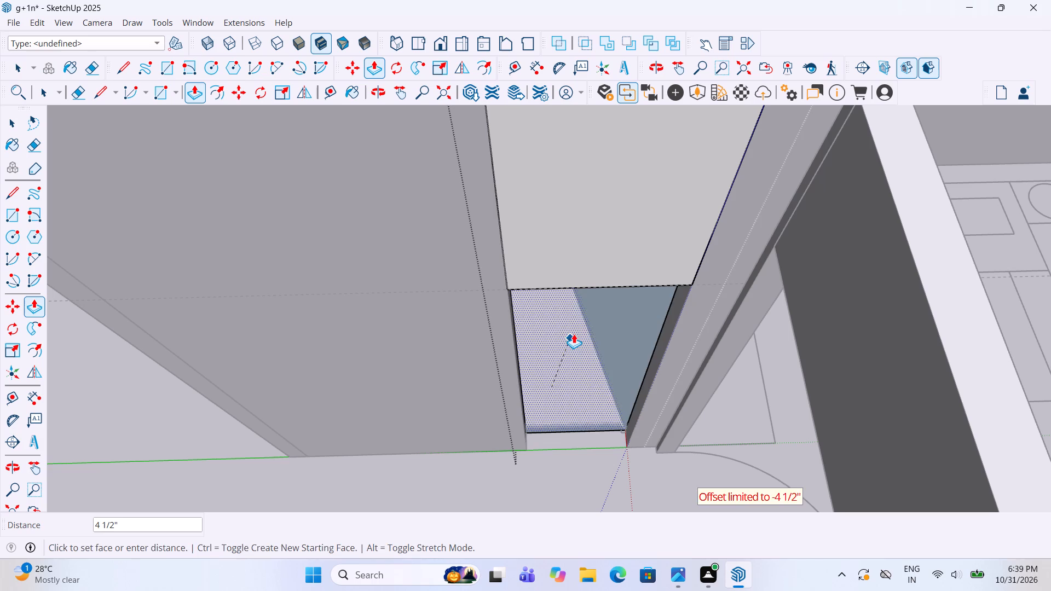
{"action": "left_click", "coordinate": [575, 331]}
{"action": "key", "text": "space"}
{"action": "left_click", "coordinate": [561, 346]}
Examine the small room's new door opening and its two short inner partitions from several angles.
{"action": "scroll", "coordinate": [524, 383], "scroll_direction": "down", "scroll_amount": 11}
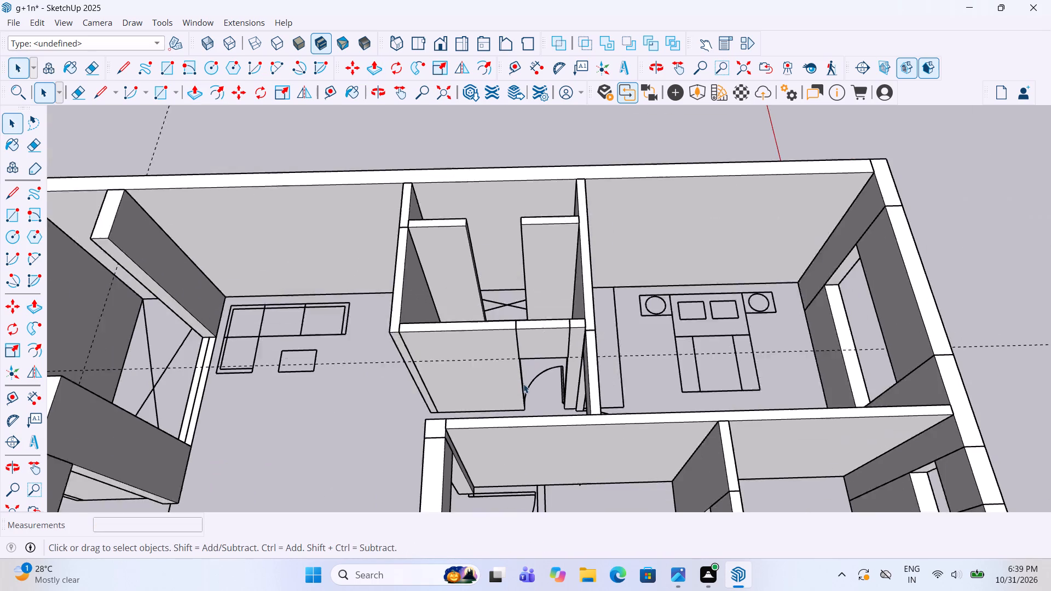
{"action": "scroll", "coordinate": [523, 384], "scroll_direction": "down", "scroll_amount": 1}
{"action": "middle_click_drag", "start_coordinate": [524, 347], "coordinate": [513, 418]}
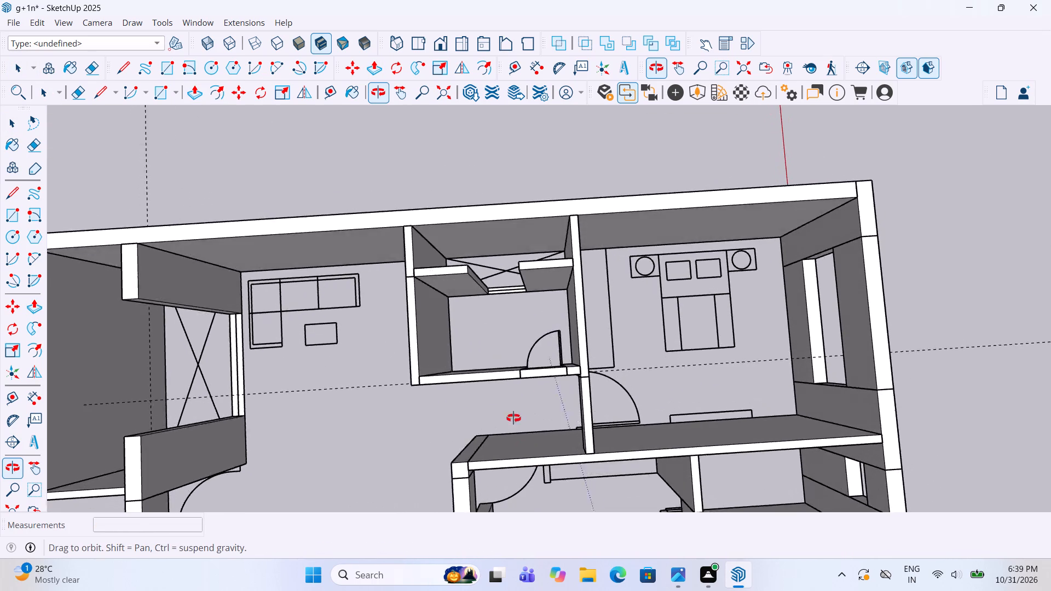
{"action": "middle_click_drag", "start_coordinate": [513, 418], "coordinate": [495, 377]}
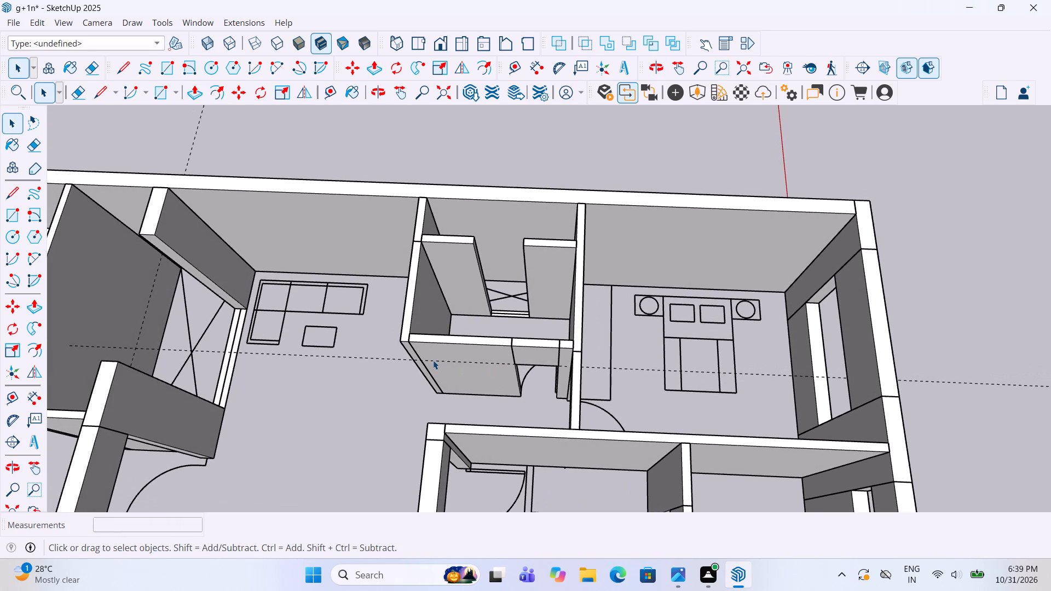
{"action": "scroll", "coordinate": [484, 265], "scroll_direction": "up", "scroll_amount": 4}
{"action": "middle_click_drag", "start_coordinate": [486, 265], "coordinate": [500, 370]}
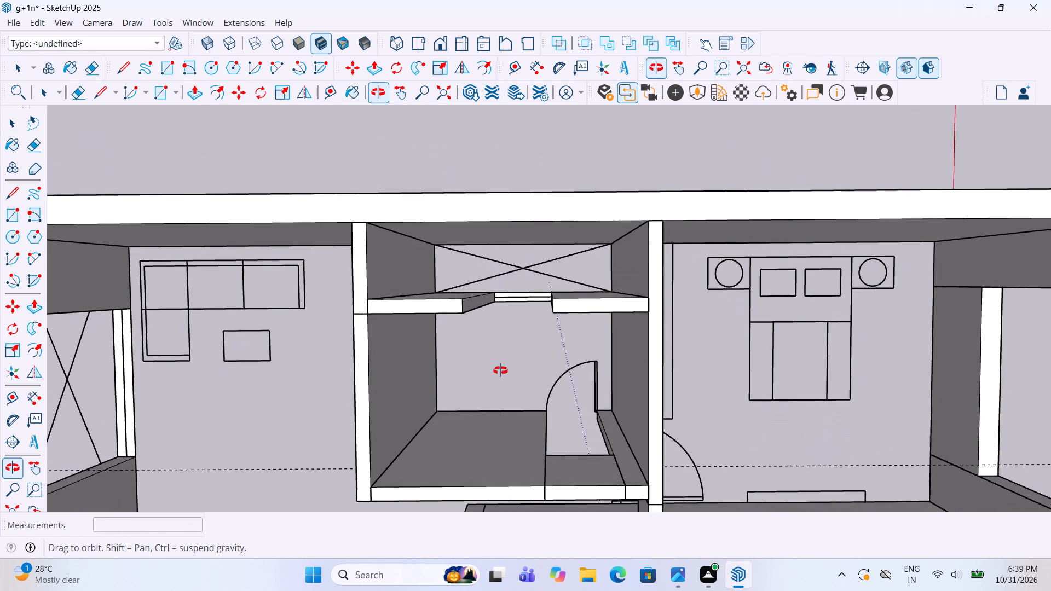
{"action": "middle_click_drag", "start_coordinate": [500, 370], "coordinate": [470, 285]}
{"action": "scroll", "coordinate": [473, 294], "scroll_direction": "down", "scroll_amount": 4}
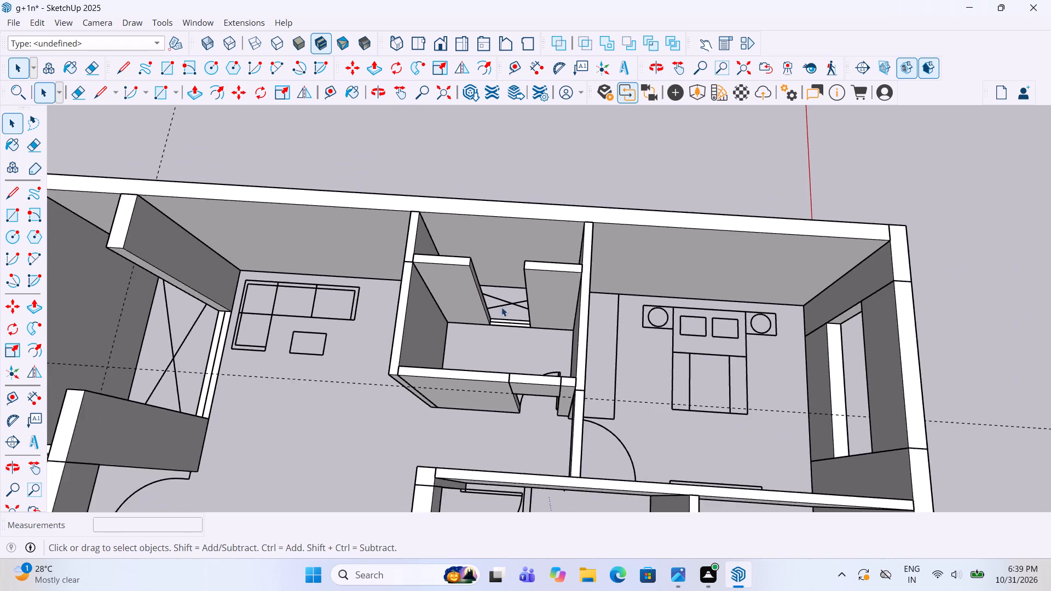
{"action": "scroll", "coordinate": [505, 302], "scroll_direction": "up", "scroll_amount": 3}
{"action": "middle_click_drag", "start_coordinate": [505, 302], "coordinate": [500, 339]}
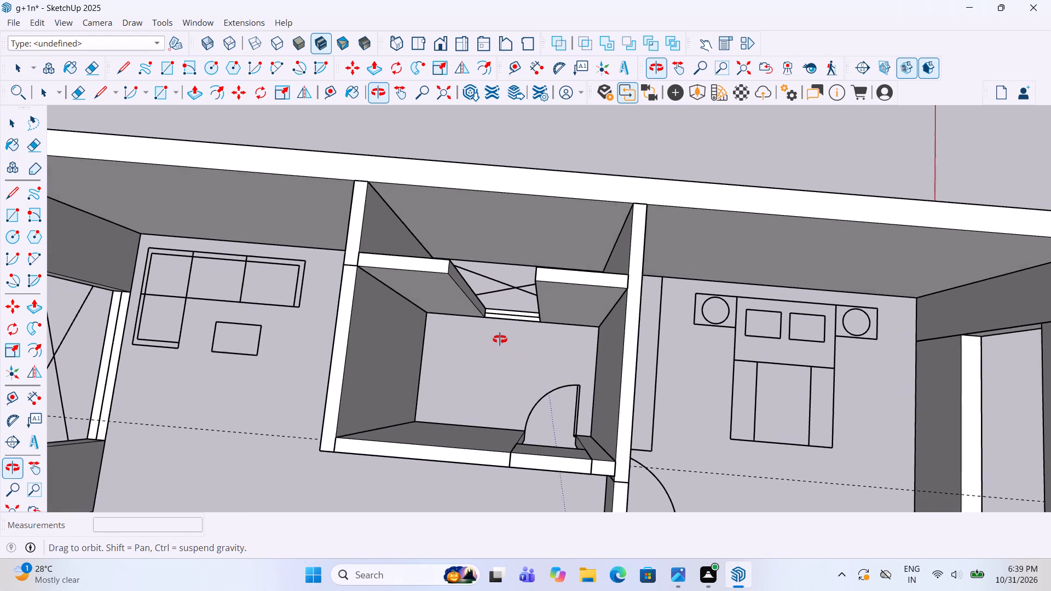
{"action": "middle_click_drag", "start_coordinate": [500, 339], "coordinate": [505, 338]}
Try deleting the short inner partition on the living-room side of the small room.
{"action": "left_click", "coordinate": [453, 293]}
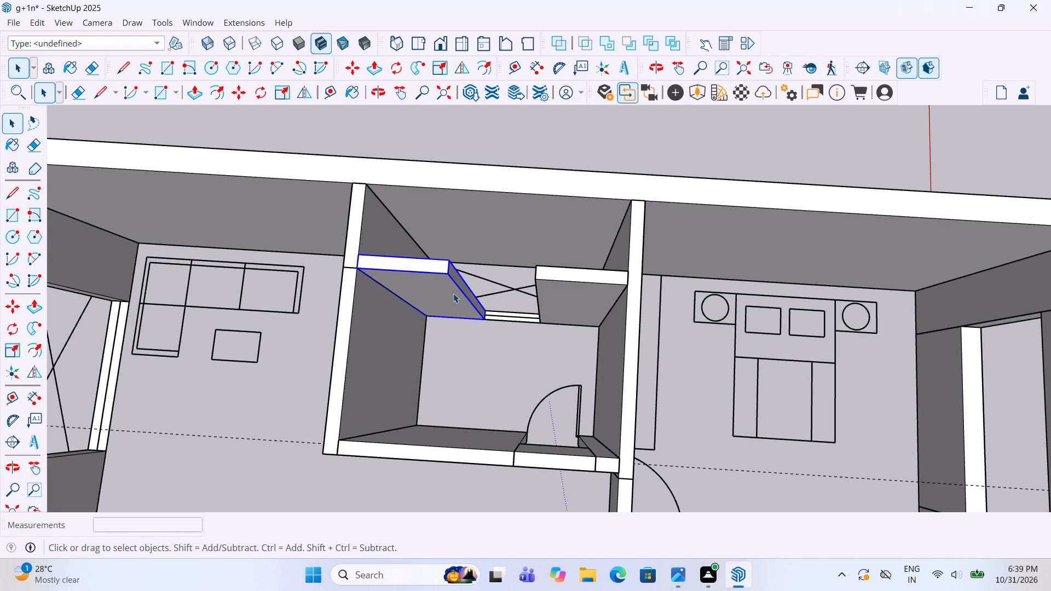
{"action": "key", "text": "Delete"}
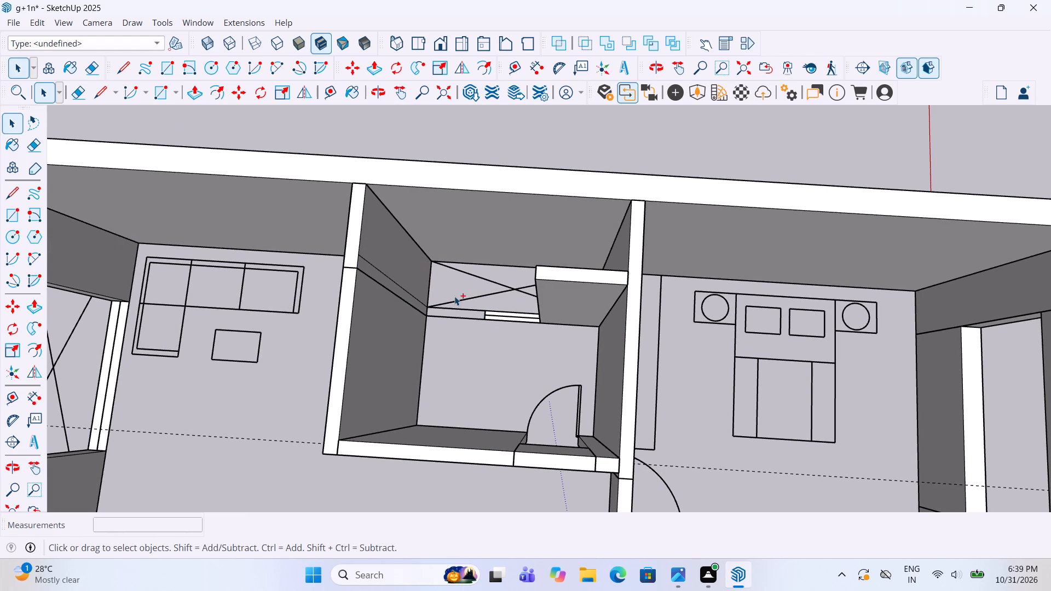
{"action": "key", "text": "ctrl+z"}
Lower the top of the short inner partition on the living-room side with Push/Pull to partial height.
{"action": "left_click", "coordinate": [447, 289]}
{"action": "left_click", "coordinate": [447, 289]}
{"action": "key", "text": "p"}
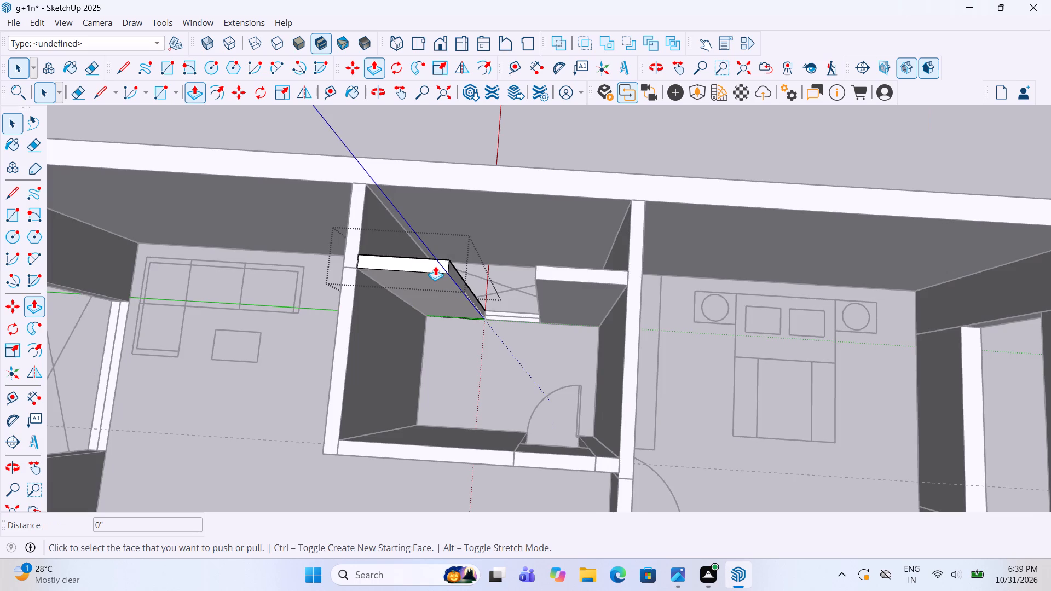
{"action": "left_click", "coordinate": [430, 263]}
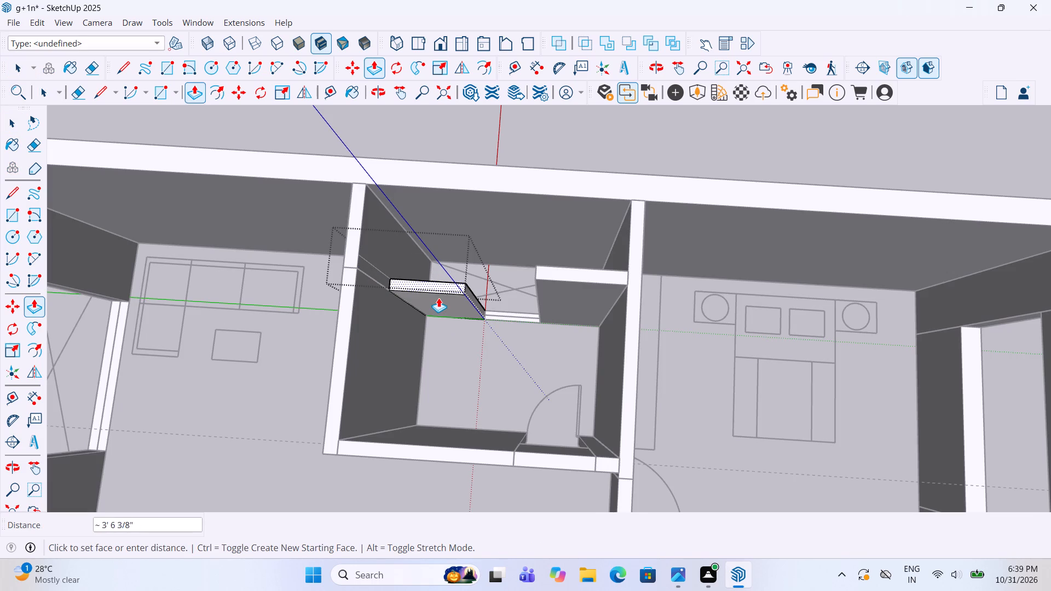
{"action": "left_click", "coordinate": [443, 305]}
{"action": "key", "text": "space"}
{"action": "left_click", "coordinate": [530, 288]}
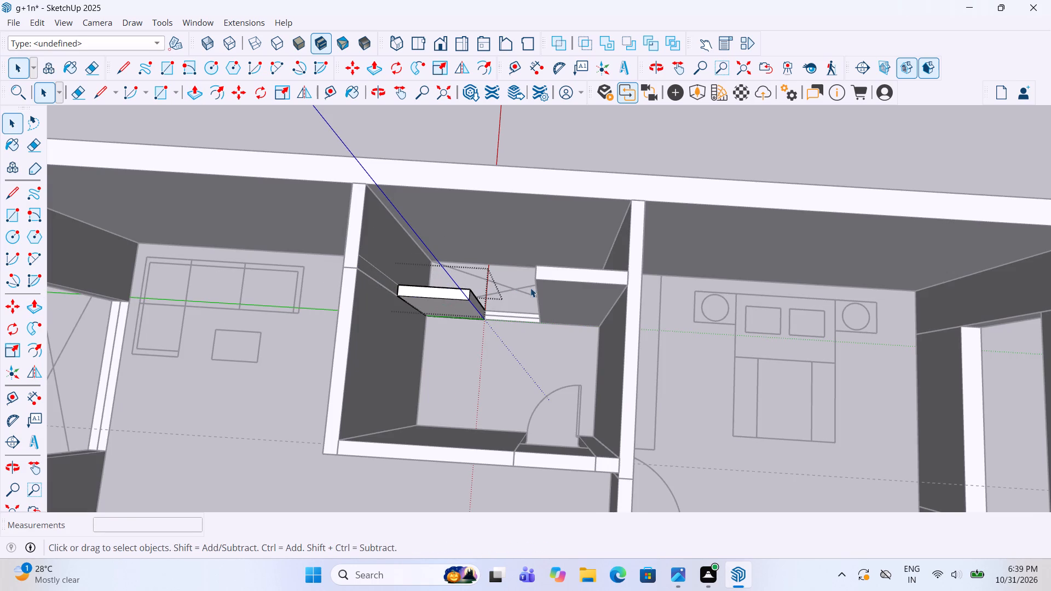
Lower the short inner partition on the bedroom side to the same height as the opposite one.
{"action": "double_click", "coordinate": [551, 291]}
{"action": "key", "text": "p"}
{"action": "left_click", "coordinate": [552, 276]}
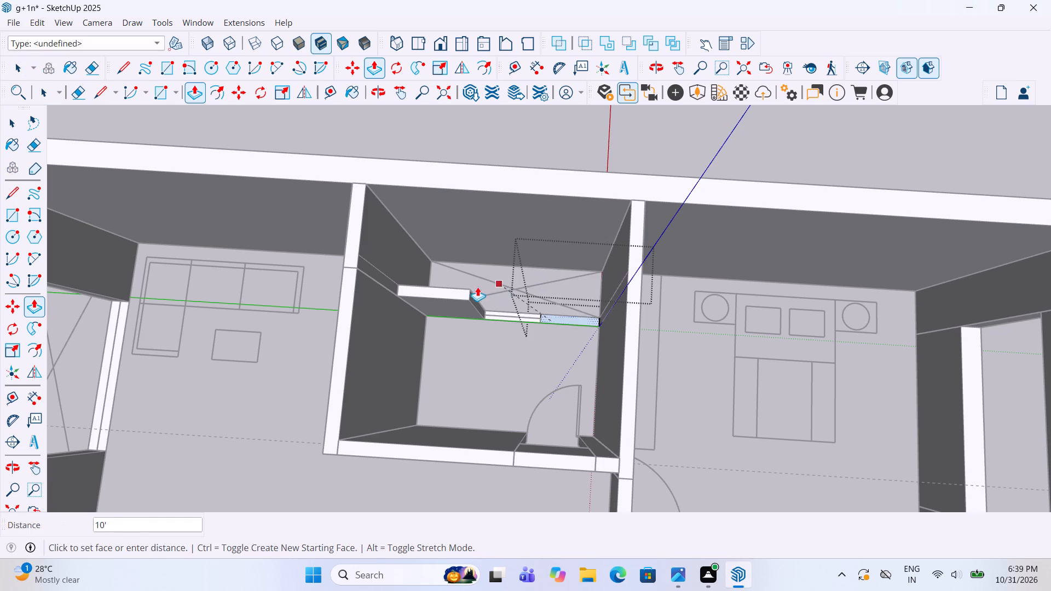
{"action": "left_click", "coordinate": [460, 294]}
{"action": "key", "text": "space"}
{"action": "left_click", "coordinate": [505, 321]}
Open the long outer wall for editing and draw two 9" lines across its top, aligned with the small room's side walls.
{"action": "scroll", "coordinate": [505, 327], "scroll_direction": "down", "scroll_amount": 2}
{"action": "middle_click_drag", "start_coordinate": [504, 325], "coordinate": [506, 288]}
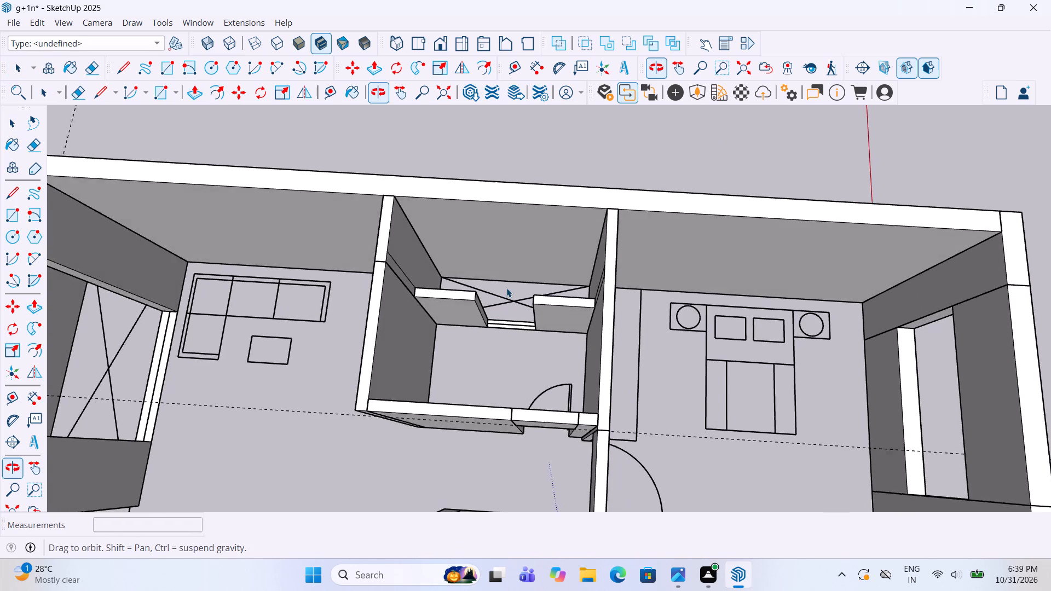
{"action": "middle_click_drag", "start_coordinate": [506, 288], "coordinate": [506, 292]}
{"action": "triple_click", "coordinate": [489, 241]}
{"action": "double_click", "coordinate": [486, 225]}
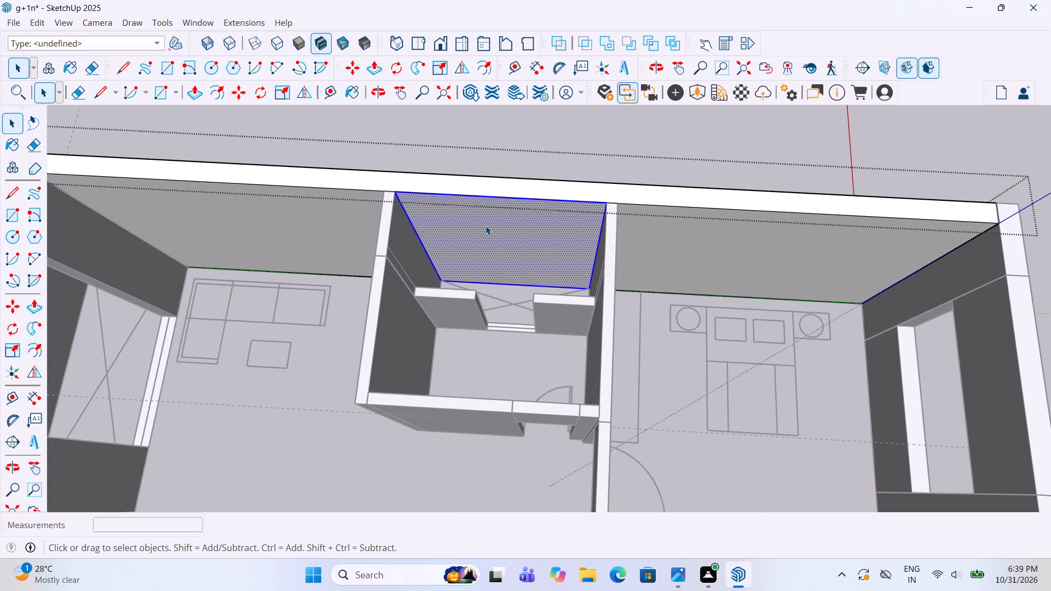
{"action": "left_click", "coordinate": [458, 183]}
{"action": "scroll", "coordinate": [472, 173], "scroll_direction": "up", "scroll_amount": 2}
{"action": "left_click", "coordinate": [498, 157]}
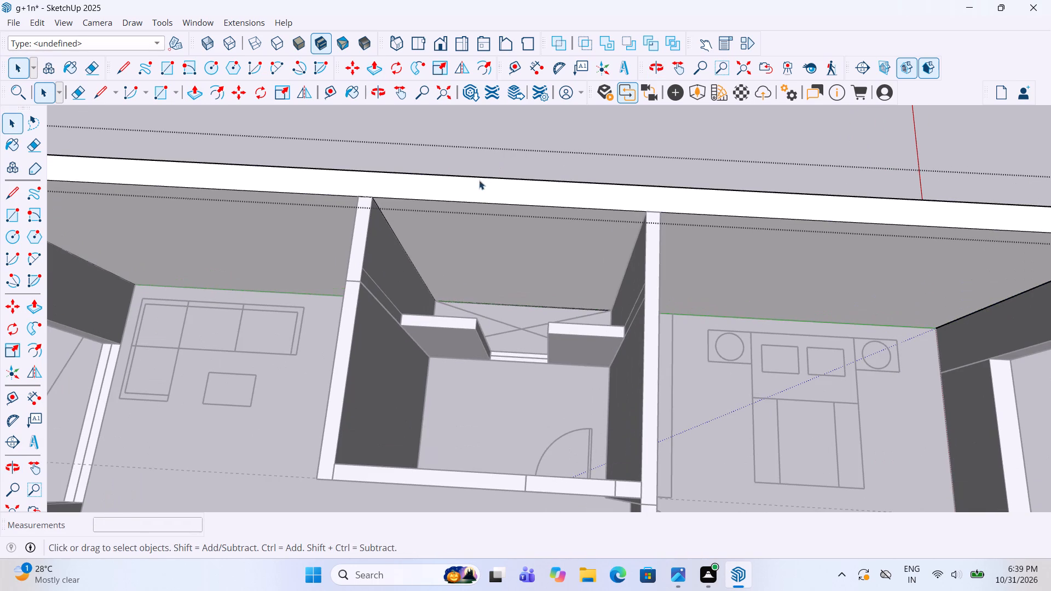
{"action": "scroll", "coordinate": [478, 222], "scroll_direction": "down", "scroll_amount": 6}
{"action": "middle_click_drag", "start_coordinate": [363, 239], "coordinate": [561, 237]}
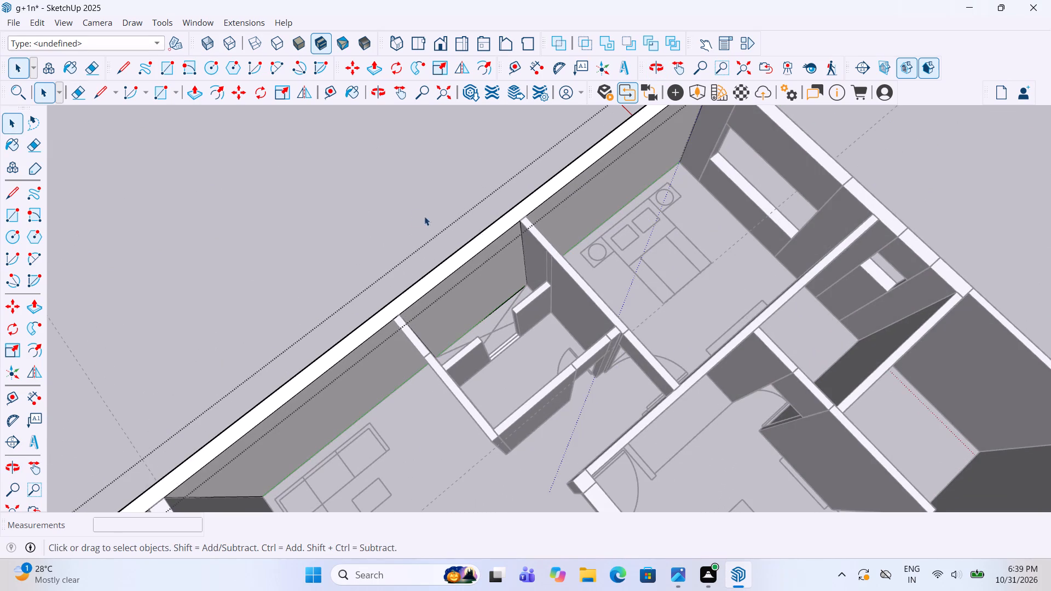
{"action": "left_click", "coordinate": [408, 210]}
{"action": "triple_click", "coordinate": [444, 275]}
{"action": "middle_click_drag", "start_coordinate": [448, 274], "coordinate": [436, 265]}
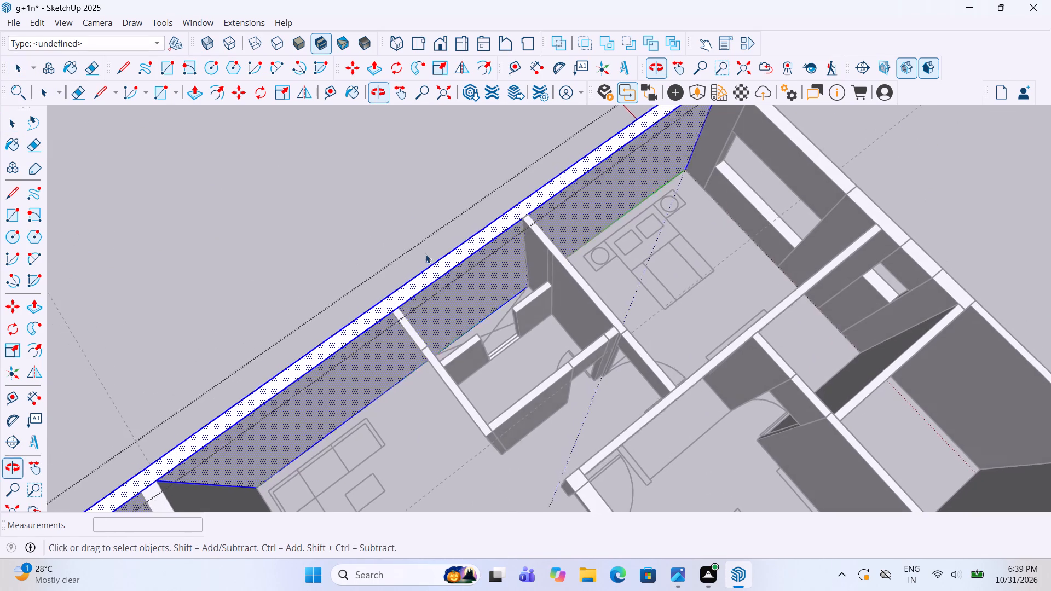
{"action": "left_click", "coordinate": [408, 228]}
{"action": "double_click", "coordinate": [432, 267]}
{"action": "middle_click_drag", "start_coordinate": [419, 256], "coordinate": [351, 245]}
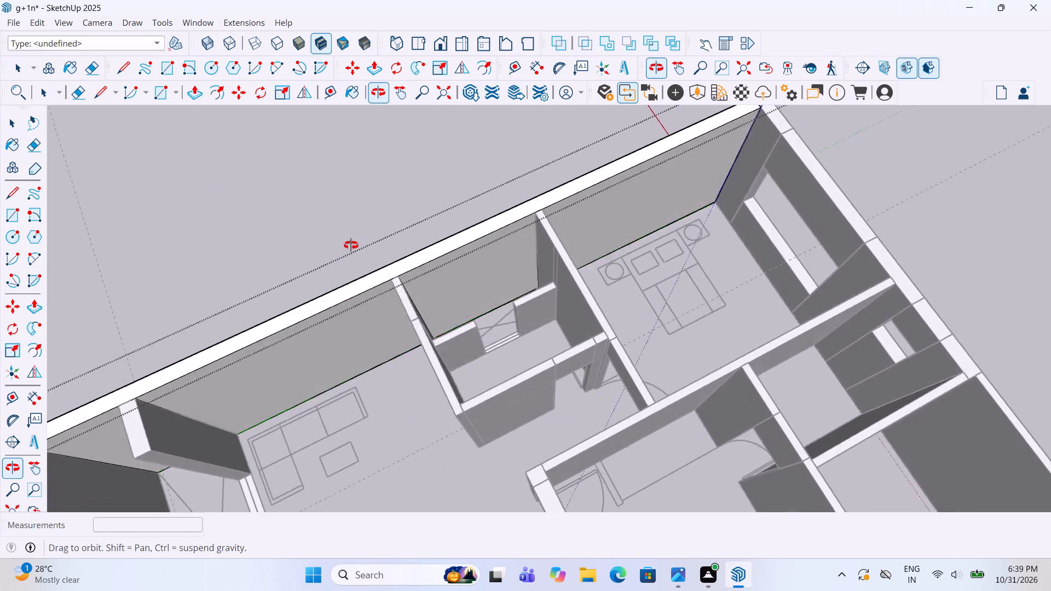
{"action": "middle_click_drag", "start_coordinate": [351, 245], "coordinate": [320, 248]}
{"action": "scroll", "coordinate": [403, 247], "scroll_direction": "up", "scroll_amount": 6}
{"action": "middle_click_drag", "start_coordinate": [419, 256], "coordinate": [399, 257]}
{"action": "scroll", "coordinate": [403, 256], "scroll_direction": "up", "scroll_amount": 1}
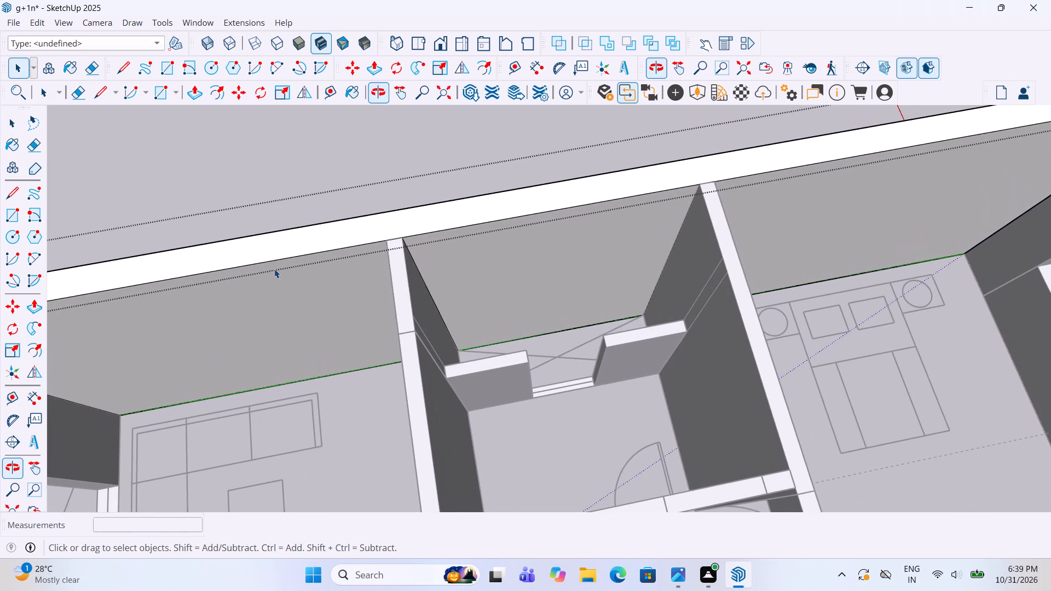
{"action": "left_click", "coordinate": [21, 194]}
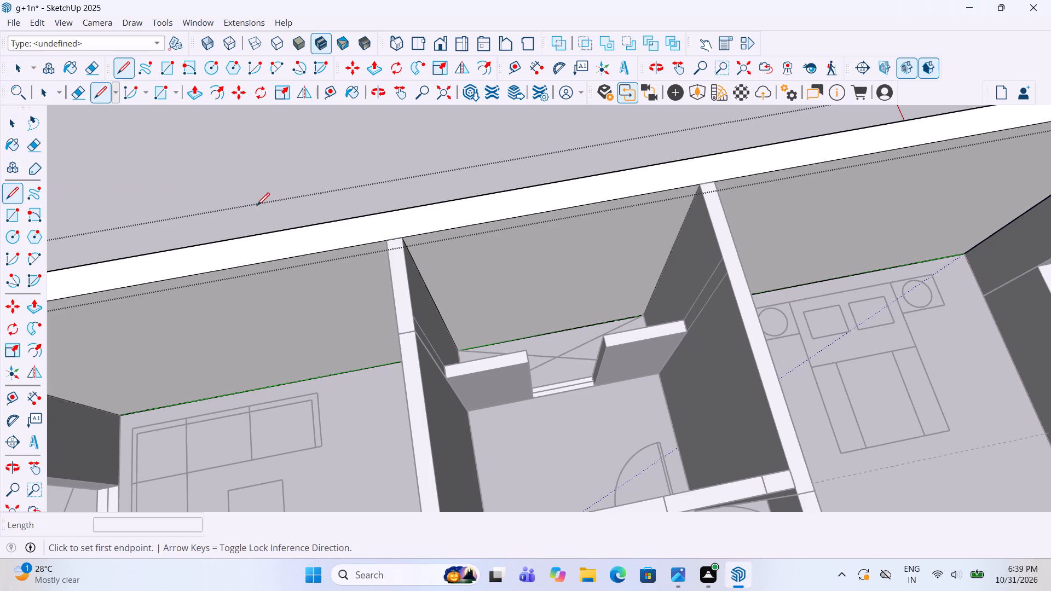
{"action": "left_click", "coordinate": [397, 242]}
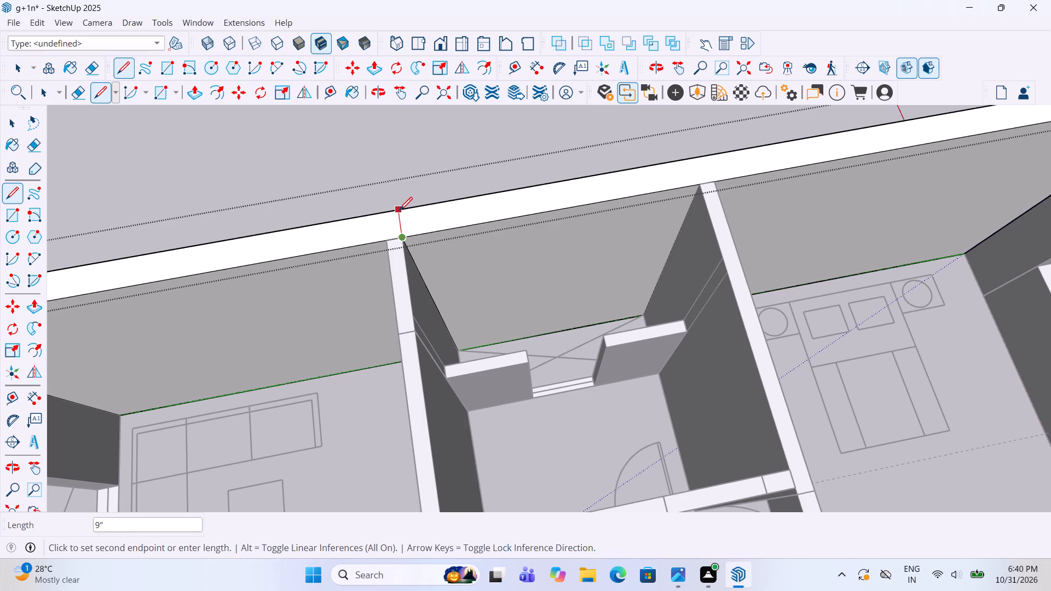
{"action": "left_click", "coordinate": [400, 211]}
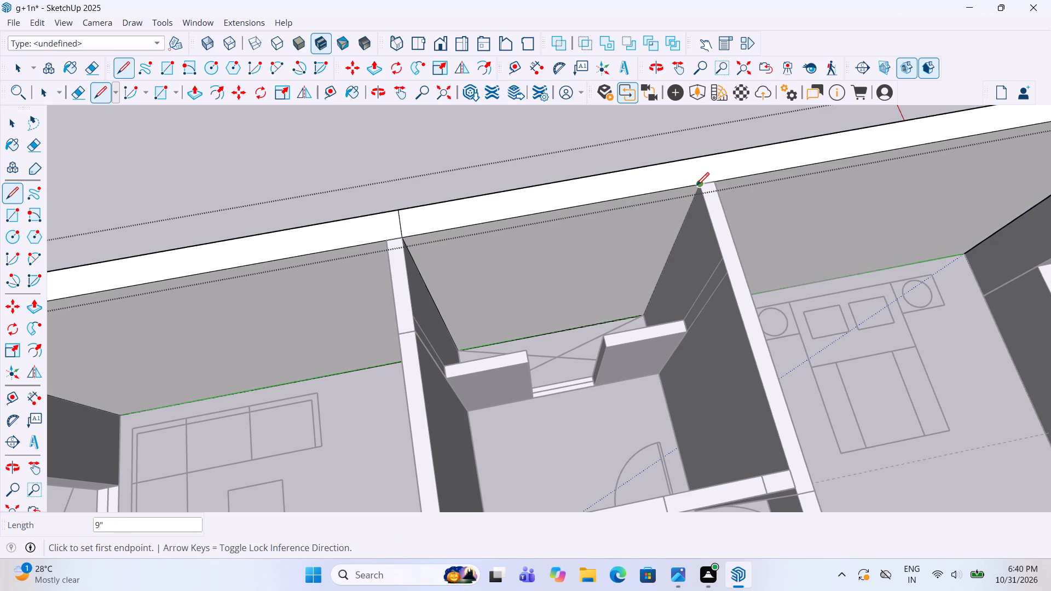
{"action": "left_click", "coordinate": [696, 187]}
{"action": "left_click", "coordinate": [688, 159]}
Draw two 10' vertical lines down the long wall's exterior face from the outer ends of the two top lines.
{"action": "scroll", "coordinate": [594, 228], "scroll_direction": "down", "scroll_amount": 3}
{"action": "middle_click_drag", "start_coordinate": [483, 232], "coordinate": [575, 232]}
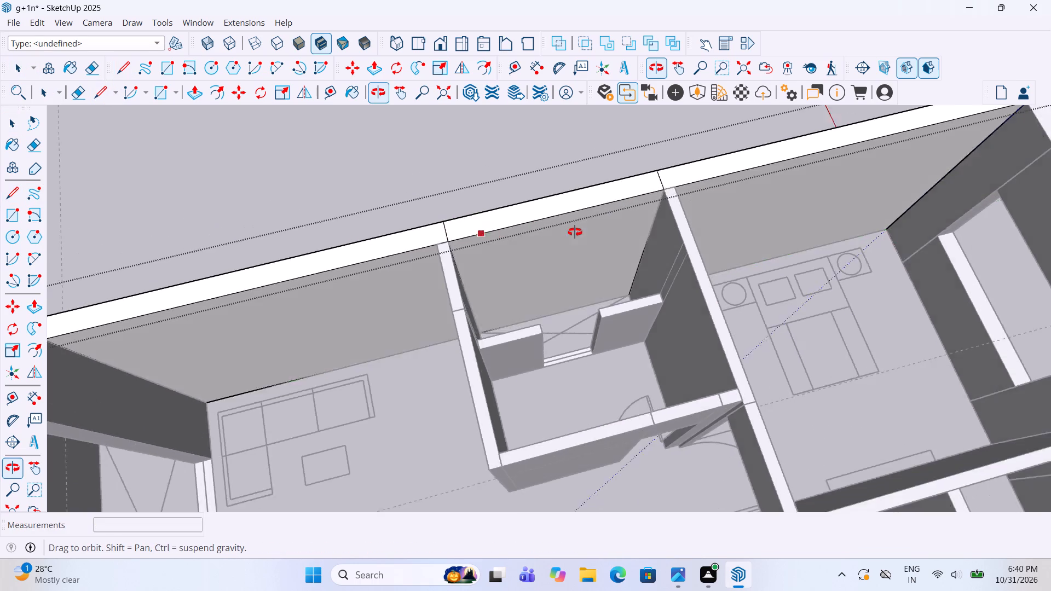
{"action": "middle_click_drag", "start_coordinate": [575, 232], "coordinate": [834, 188]}
{"action": "scroll", "coordinate": [834, 188], "scroll_direction": "down", "scroll_amount": 1}
{"action": "scroll", "coordinate": [676, 237], "scroll_direction": "down", "scroll_amount": 4}
{"action": "middle_click_drag", "start_coordinate": [530, 244], "coordinate": [728, 237]}
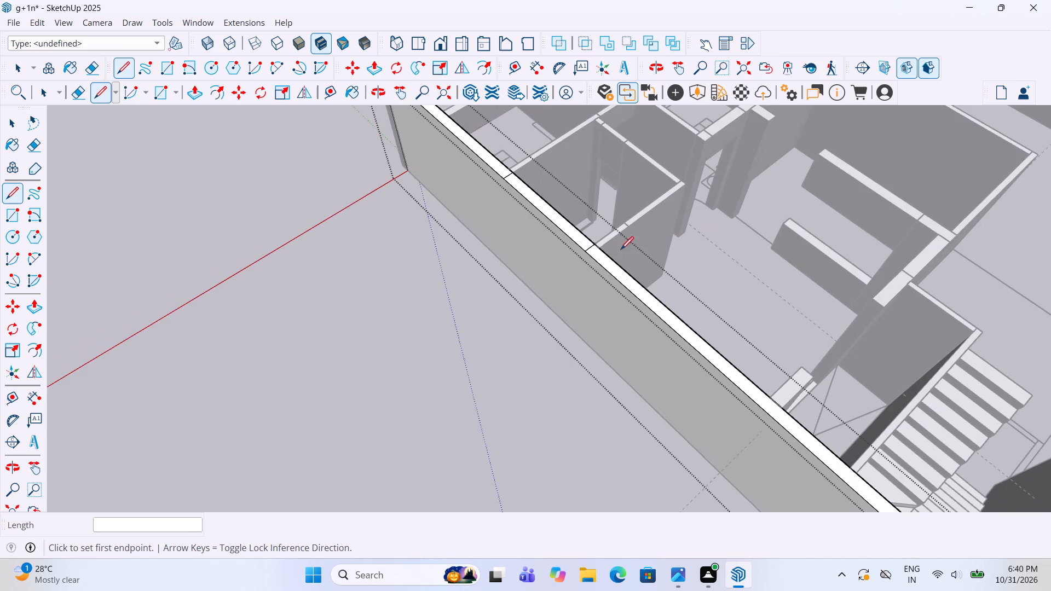
{"action": "scroll", "coordinate": [609, 251], "scroll_direction": "up", "scroll_amount": 3}
{"action": "left_click", "coordinate": [578, 254]}
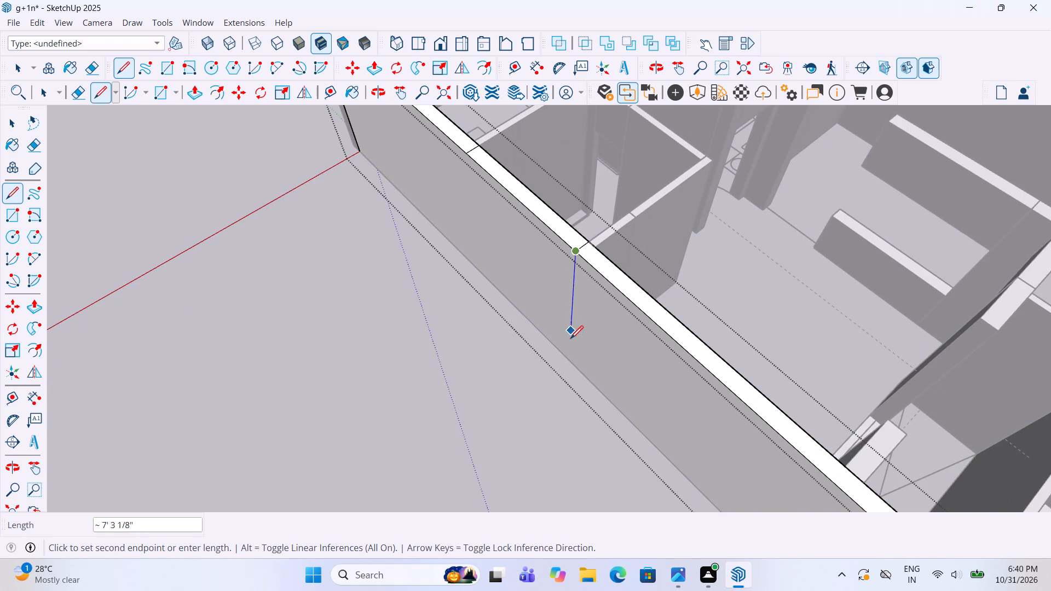
{"action": "left_click", "coordinate": [570, 356]}
{"action": "scroll", "coordinate": [570, 357], "scroll_direction": "down", "scroll_amount": 4}
{"action": "scroll", "coordinate": [518, 270], "scroll_direction": "up", "scroll_amount": 4}
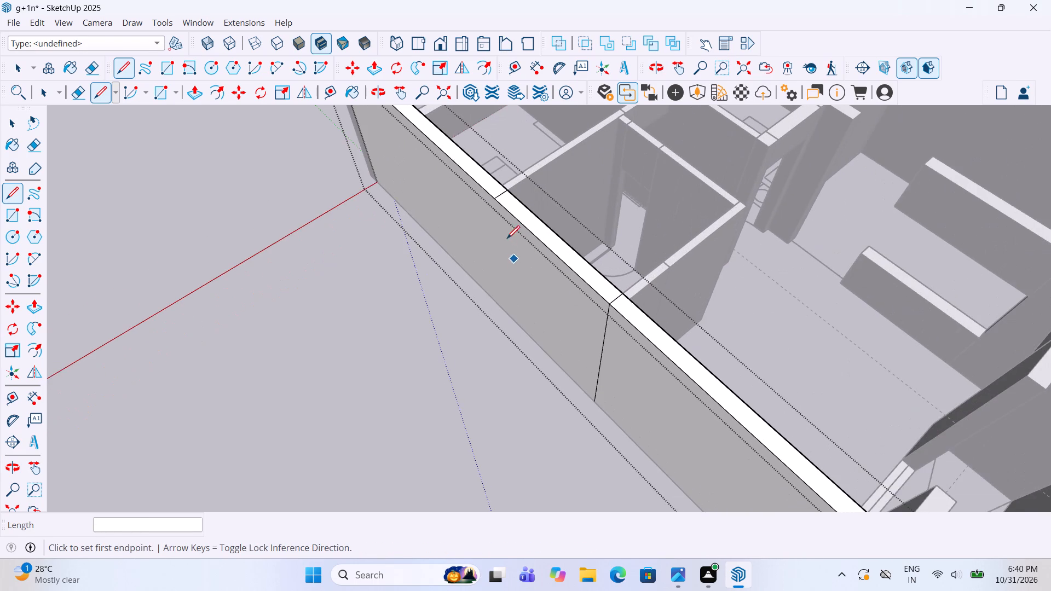
{"action": "left_click", "coordinate": [495, 204]}
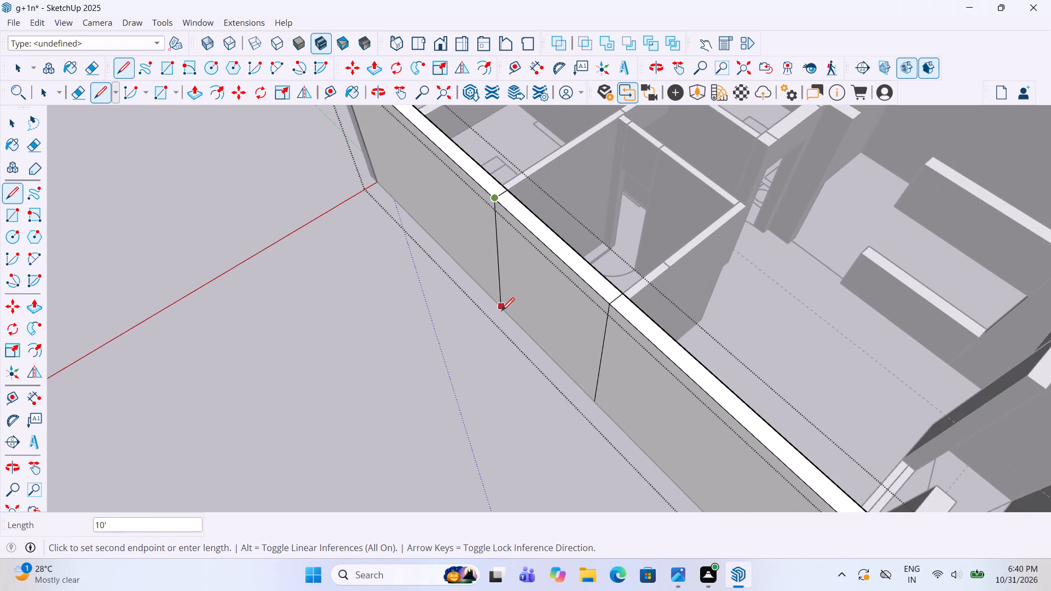
{"action": "left_click", "coordinate": [502, 315]}
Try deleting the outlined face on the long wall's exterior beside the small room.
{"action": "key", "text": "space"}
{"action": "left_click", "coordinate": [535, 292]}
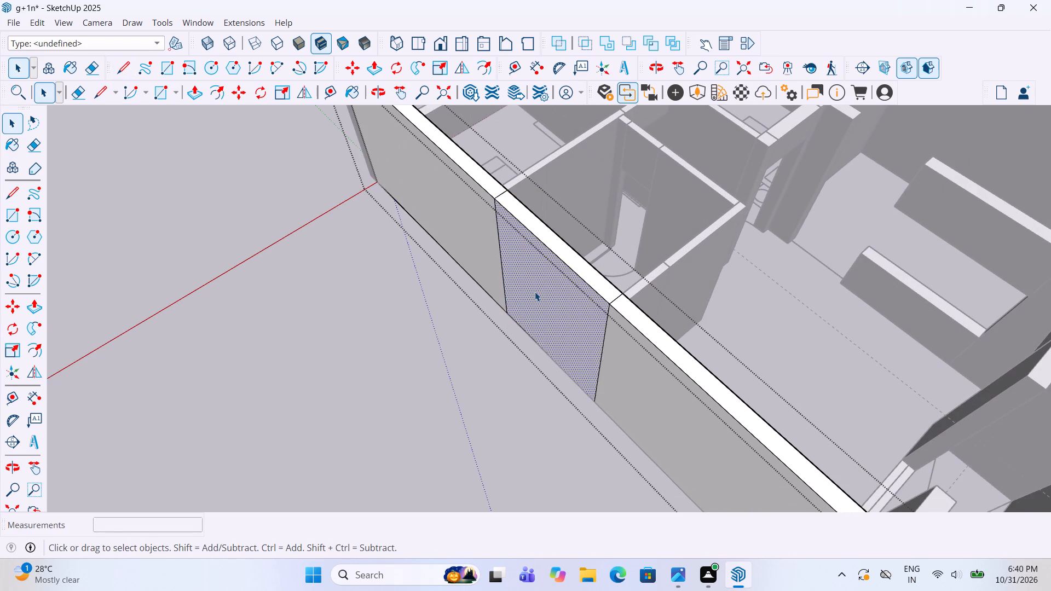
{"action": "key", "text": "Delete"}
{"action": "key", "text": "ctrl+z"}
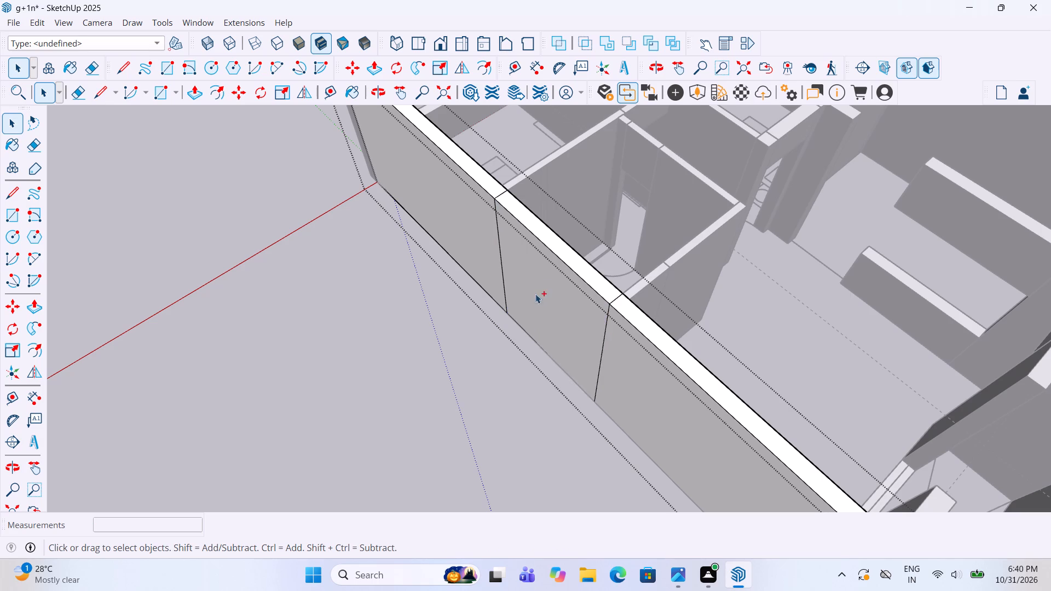
Push the outlined wall section beside the small room down the full 10' and delete its leftover bottom face.
{"action": "scroll", "coordinate": [566, 248], "scroll_direction": "up", "scroll_amount": 1}
{"action": "key", "text": "p"}
{"action": "left_click", "coordinate": [565, 259]}
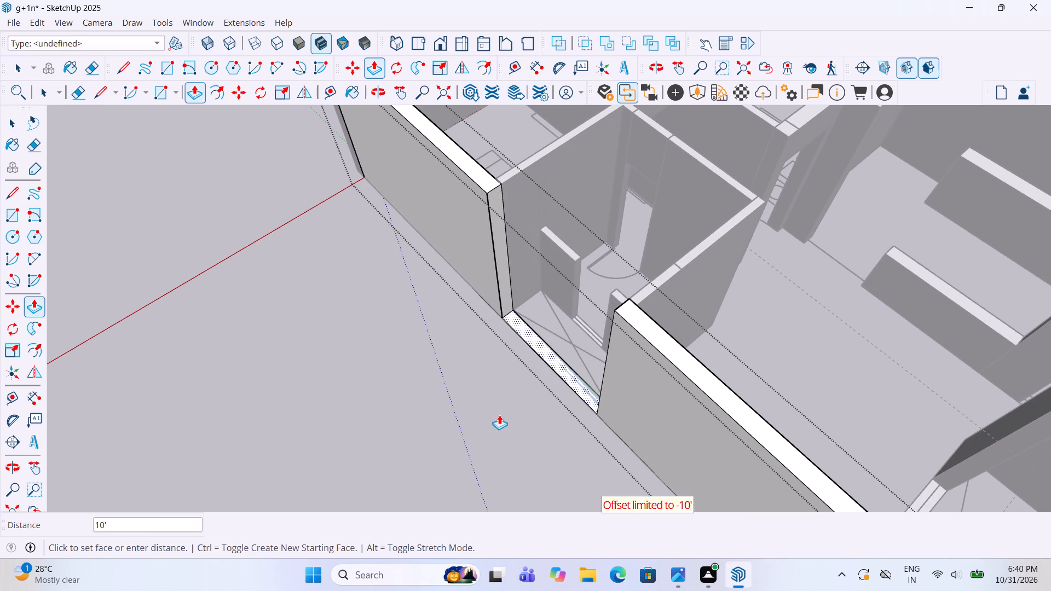
{"action": "left_click", "coordinate": [502, 429]}
{"action": "key", "text": "space"}
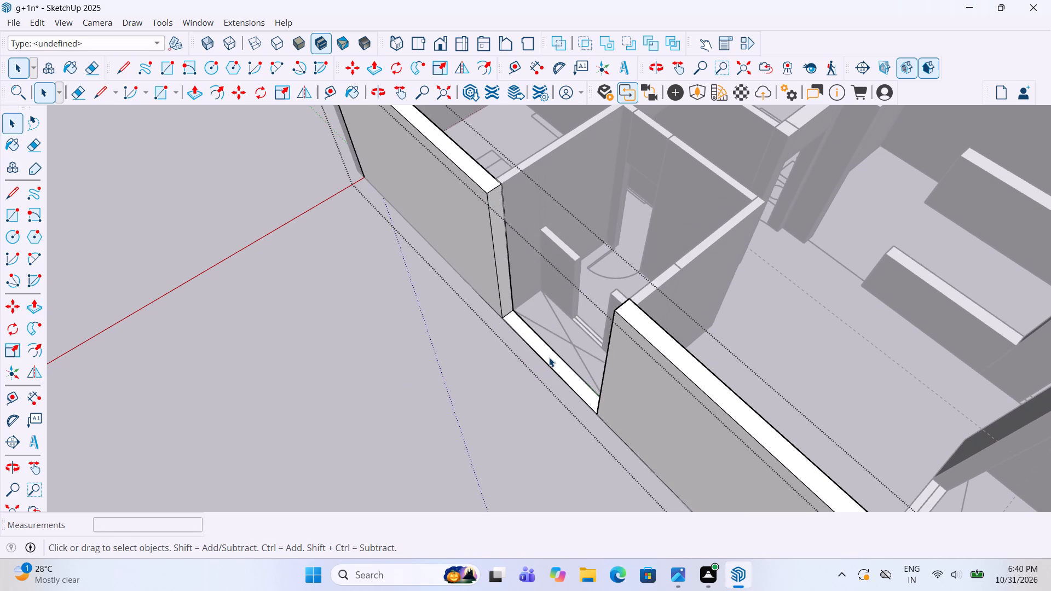
{"action": "left_click", "coordinate": [549, 357]}
{"action": "key", "text": "Delete"}
{"action": "middle_click_drag", "start_coordinate": [486, 369], "coordinate": [649, 364]}
{"action": "scroll", "coordinate": [627, 369], "scroll_direction": "down", "scroll_amount": 5}
{"action": "left_click", "coordinate": [427, 370]}
Lower the short inner partition on the bedroom side of the small room by about 2' 1" with Push/Pull.
{"action": "scroll", "coordinate": [390, 368], "scroll_direction": "down", "scroll_amount": 3}
{"action": "middle_click_drag", "start_coordinate": [545, 326], "coordinate": [558, 321]}
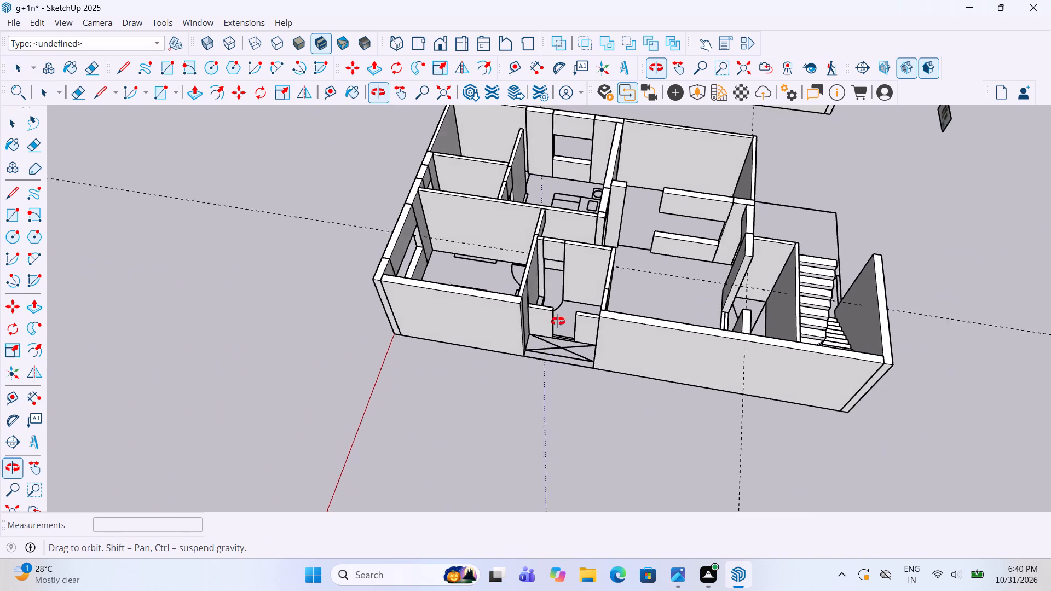
{"action": "middle_click_drag", "start_coordinate": [558, 321], "coordinate": [621, 334]}
{"action": "scroll", "coordinate": [620, 328], "scroll_direction": "up", "scroll_amount": 5}
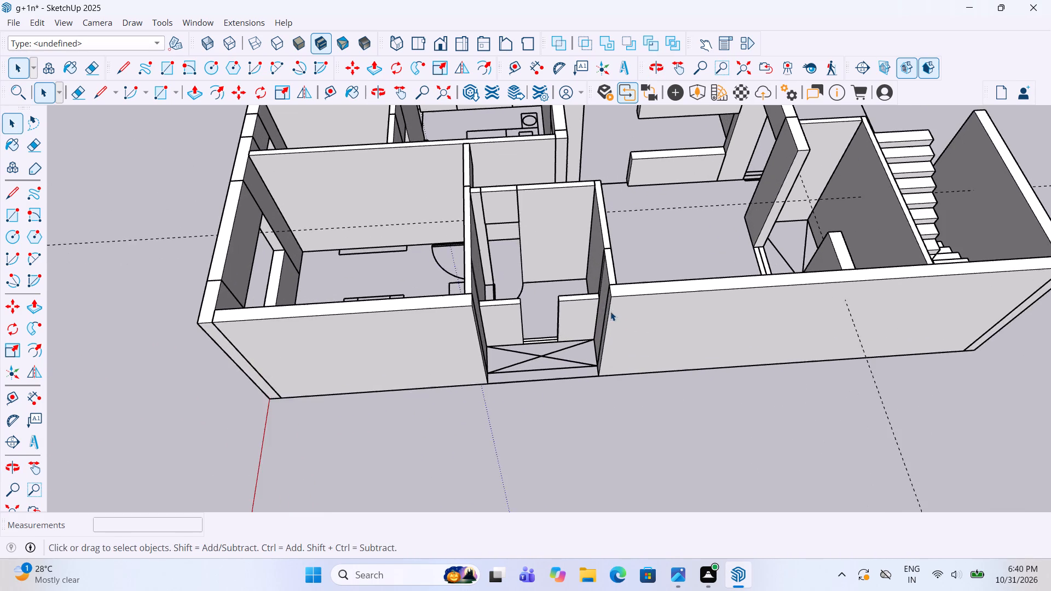
{"action": "middle_click_drag", "start_coordinate": [610, 311], "coordinate": [608, 343]}
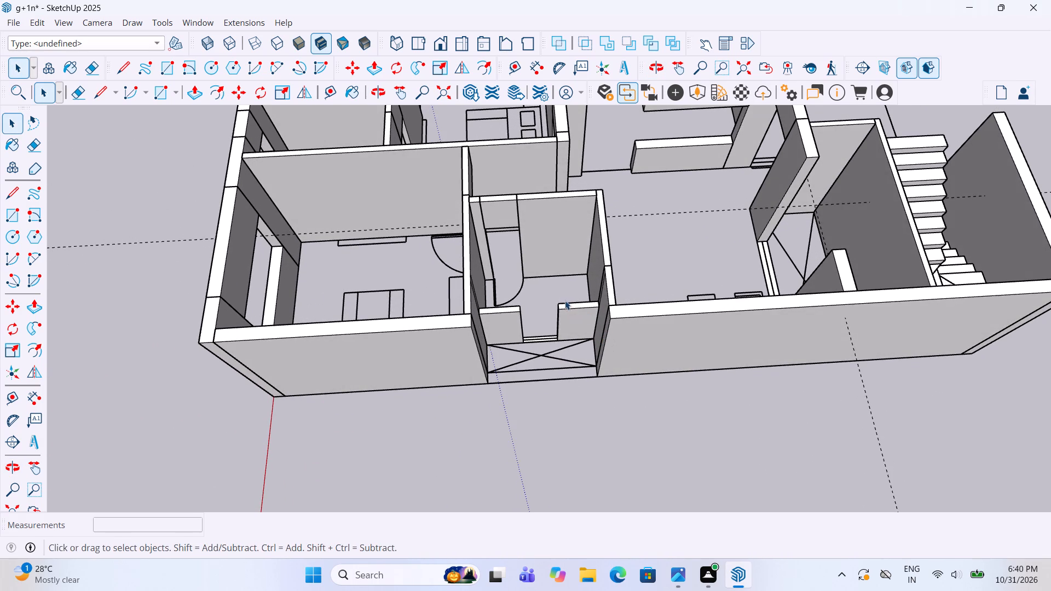
{"action": "scroll", "coordinate": [528, 317], "scroll_direction": "up", "scroll_amount": 4}
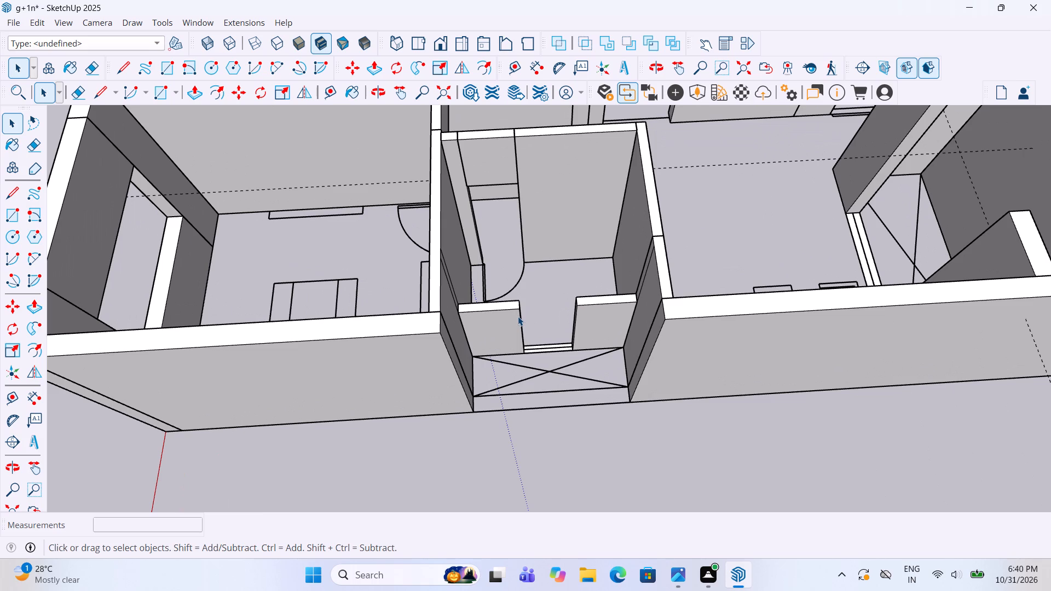
{"action": "middle_click_drag", "start_coordinate": [516, 302], "coordinate": [503, 337]}
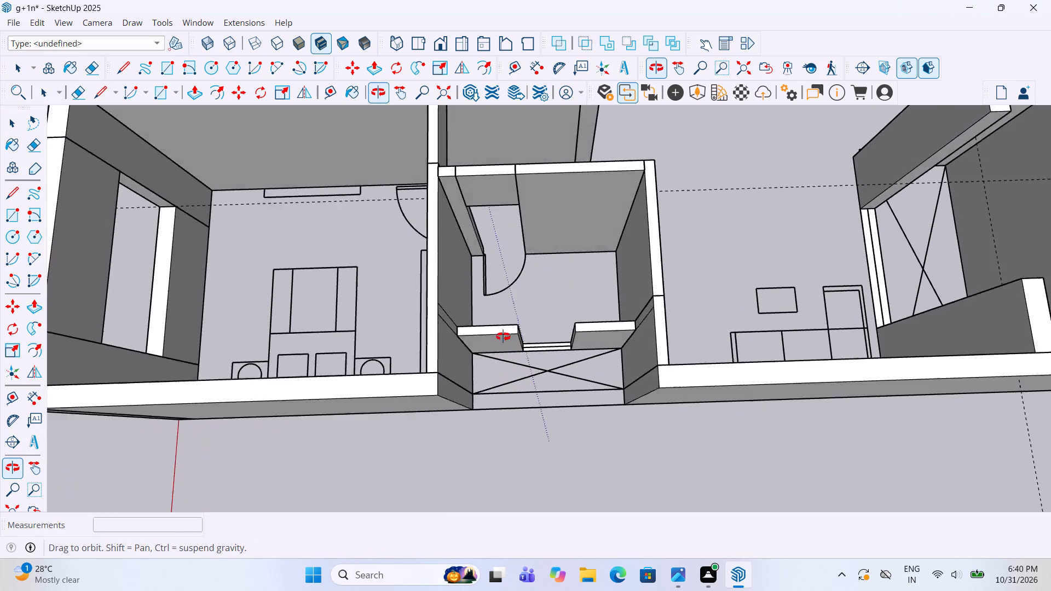
{"action": "middle_click_drag", "start_coordinate": [503, 337], "coordinate": [475, 281]}
{"action": "scroll", "coordinate": [482, 293], "scroll_direction": "up", "scroll_amount": 4}
{"action": "double_click", "coordinate": [495, 299]}
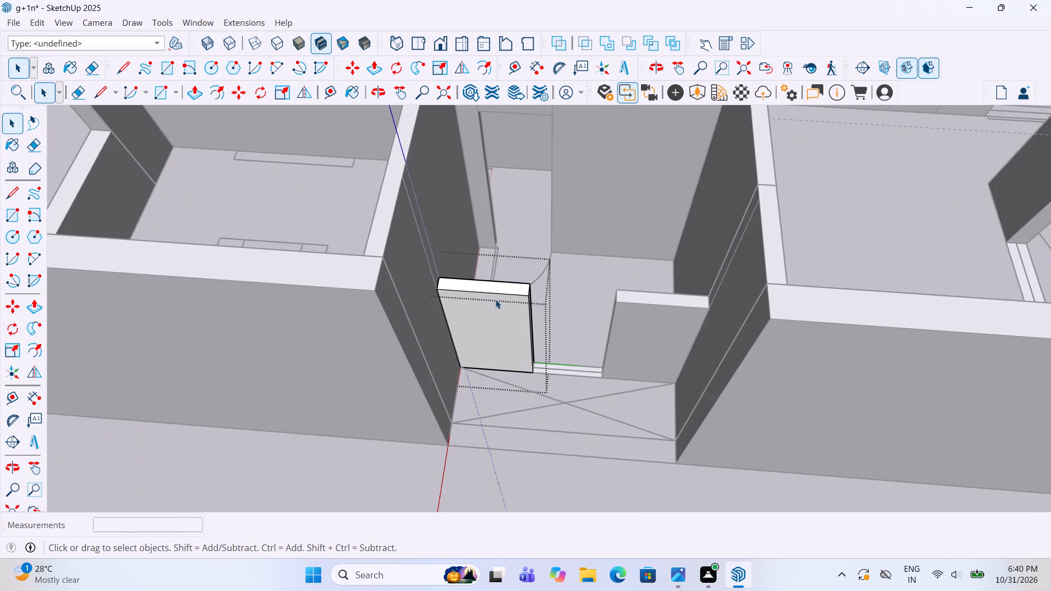
{"action": "key", "text": "p"}
{"action": "left_click", "coordinate": [504, 286]}
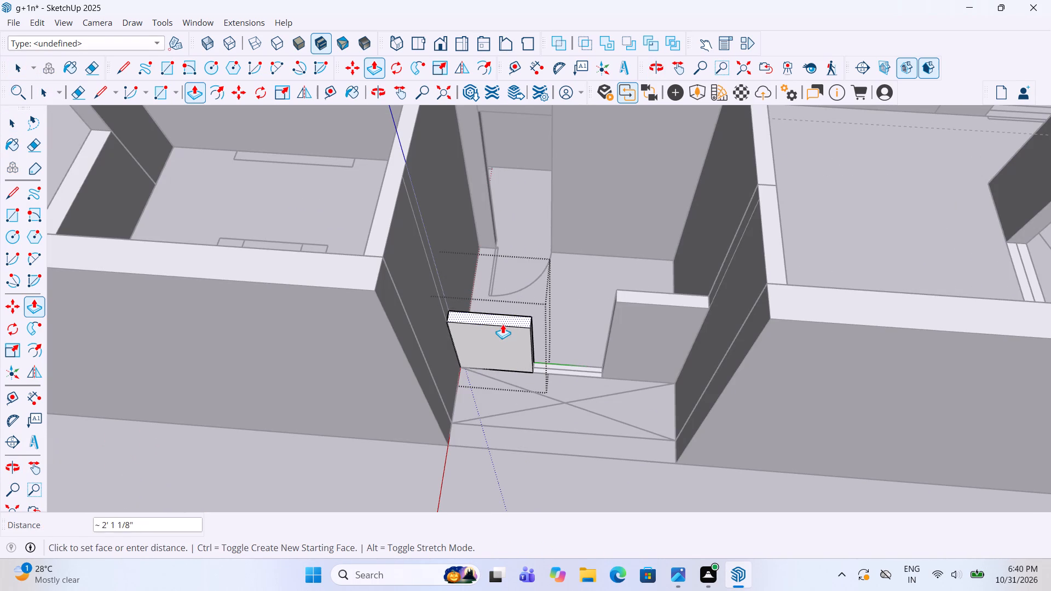
{"action": "left_click", "coordinate": [503, 322]}
{"action": "key", "text": "space"}
Lower the short inner partition on the living-room side by about 2' 1" to match the opposite one's height.
{"action": "double_click", "coordinate": [623, 325]}
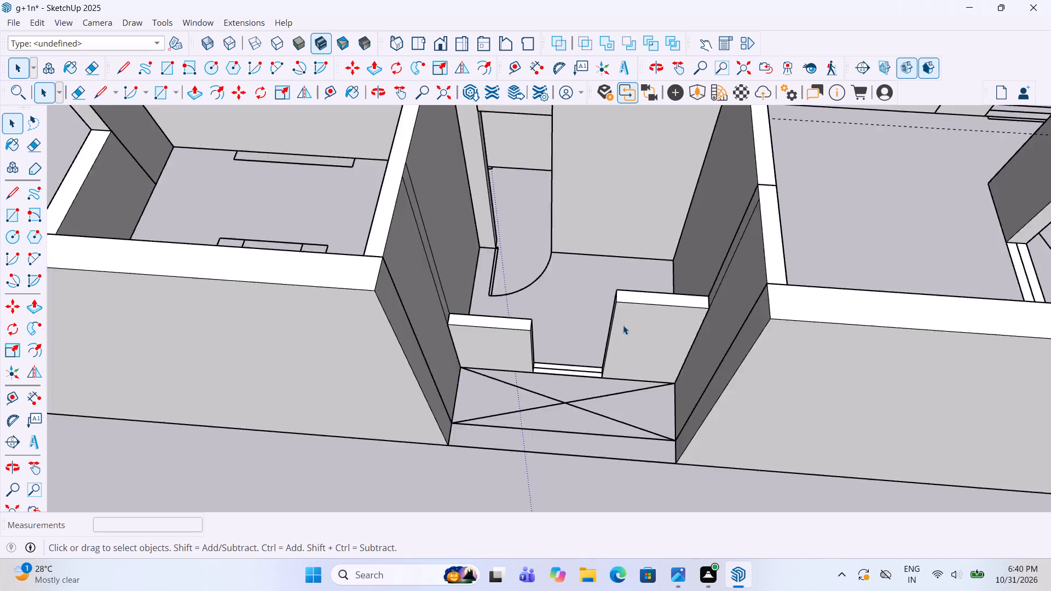
{"action": "key", "text": "p"}
{"action": "left_click", "coordinate": [637, 298]}
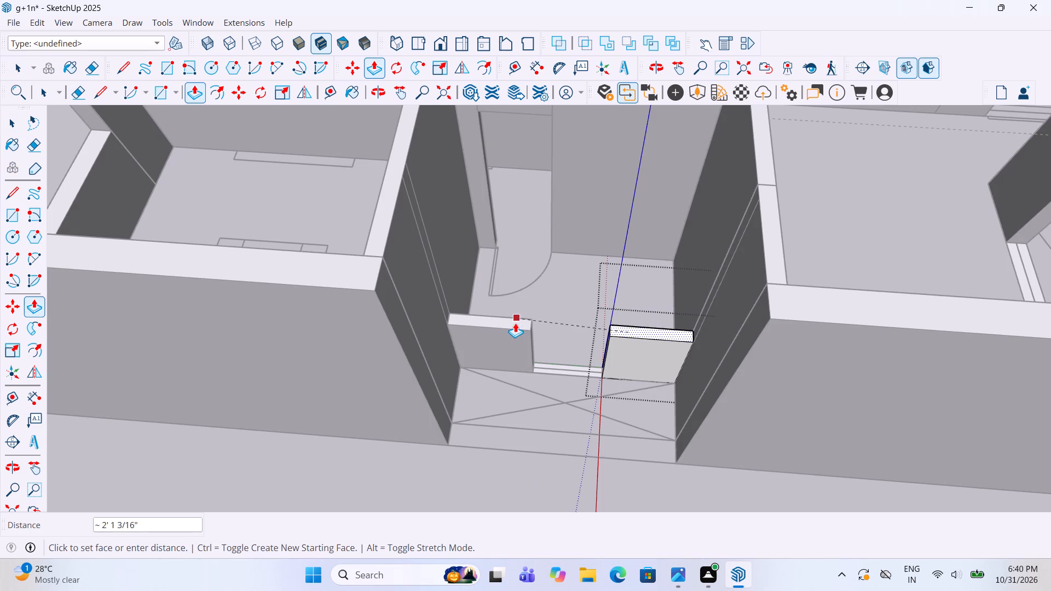
{"action": "left_click", "coordinate": [515, 323]}
{"action": "key", "text": "space"}
{"action": "left_click", "coordinate": [571, 309]}
Examine the small room's outer wall opening and the rest of the second floor from all sides, through to the staircase end.
{"action": "scroll", "coordinate": [564, 321], "scroll_direction": "down", "scroll_amount": 4}
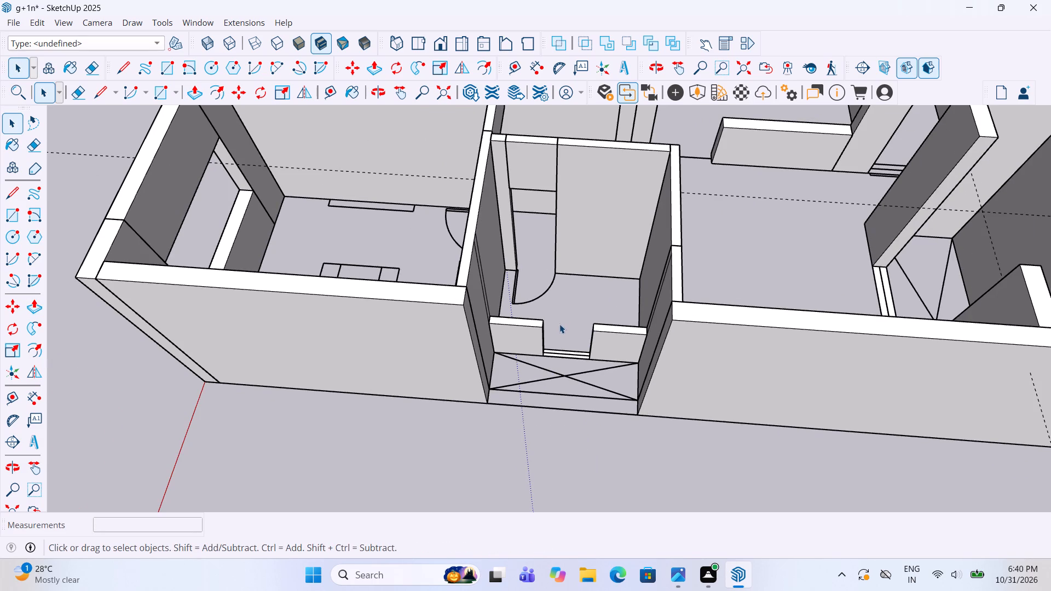
{"action": "scroll", "coordinate": [551, 346], "scroll_direction": "up", "scroll_amount": 1}
{"action": "scroll", "coordinate": [528, 375], "scroll_direction": "down", "scroll_amount": 4}
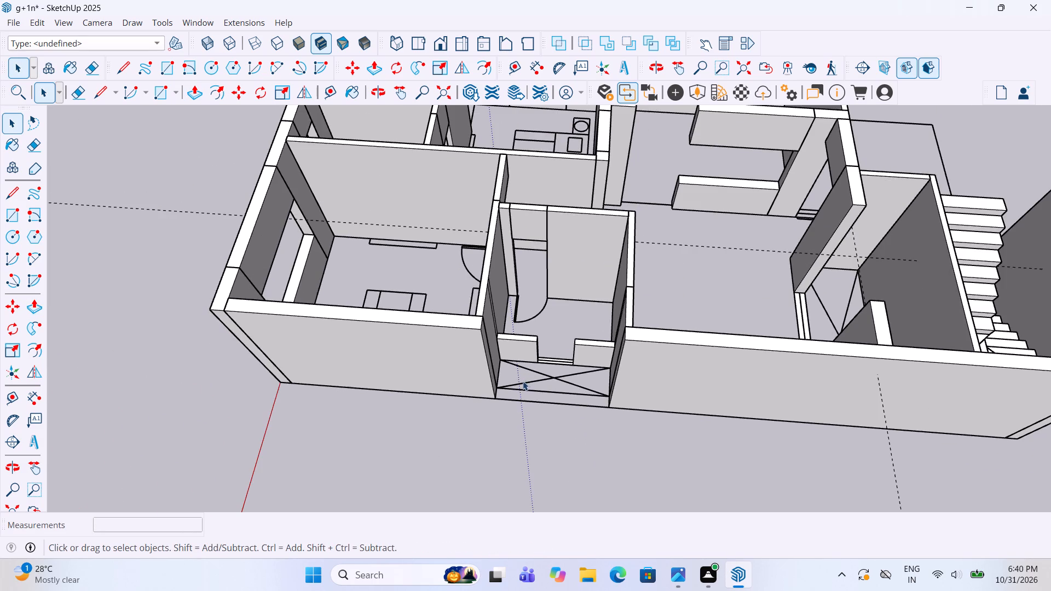
{"action": "middle_click_drag", "start_coordinate": [521, 380], "coordinate": [661, 387]}
{"action": "scroll", "coordinate": [648, 371], "scroll_direction": "down", "scroll_amount": 5}
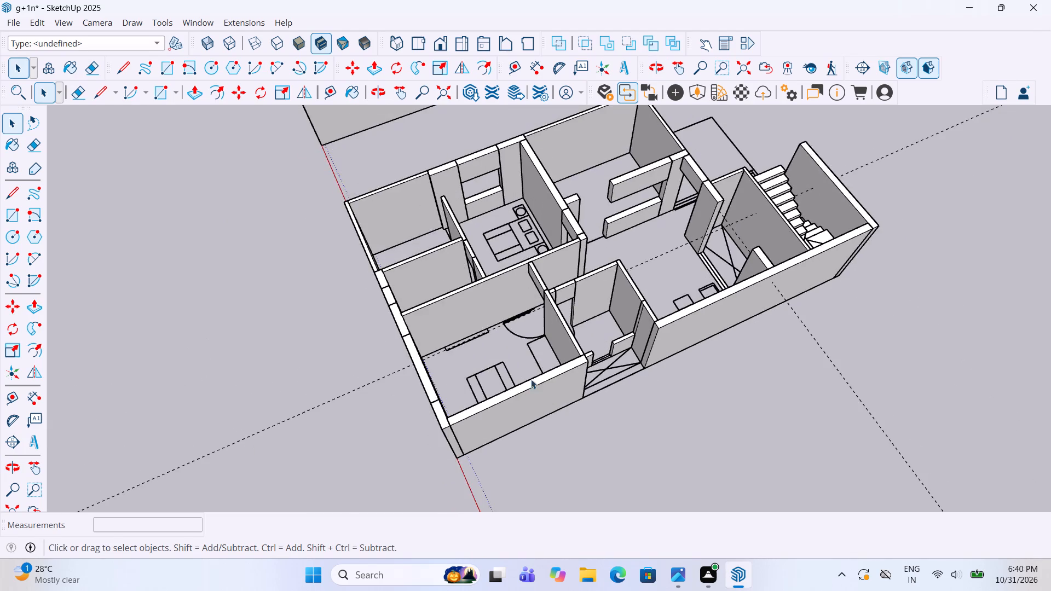
{"action": "middle_click_drag", "start_coordinate": [527, 375], "coordinate": [746, 340]}
{"action": "middle_click_drag", "start_coordinate": [461, 350], "coordinate": [765, 335]}
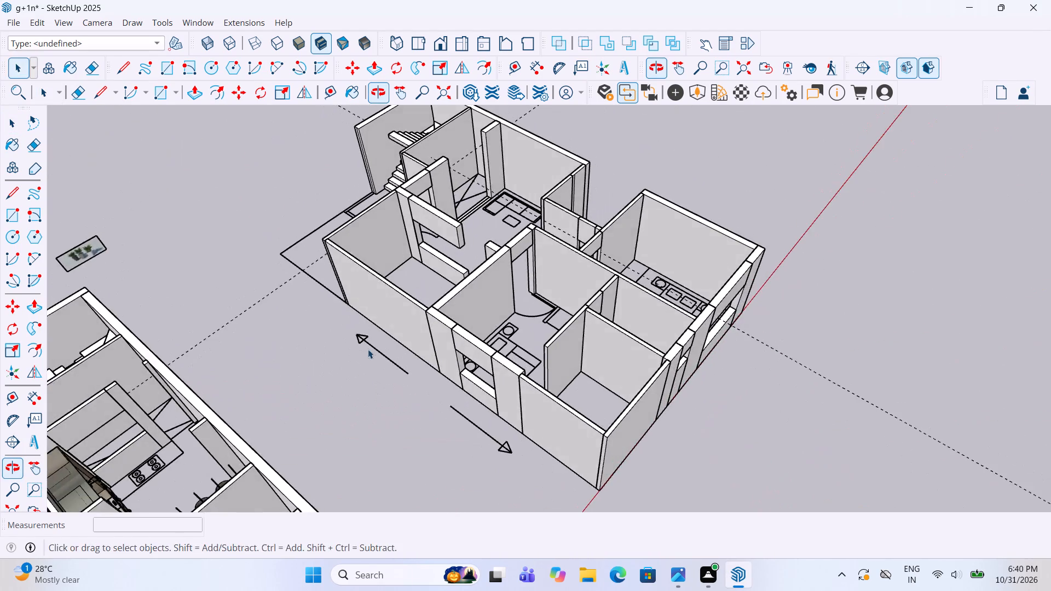
{"action": "middle_click_drag", "start_coordinate": [379, 349], "coordinate": [692, 329]}
{"action": "middle_click_drag", "start_coordinate": [316, 352], "coordinate": [540, 344]}
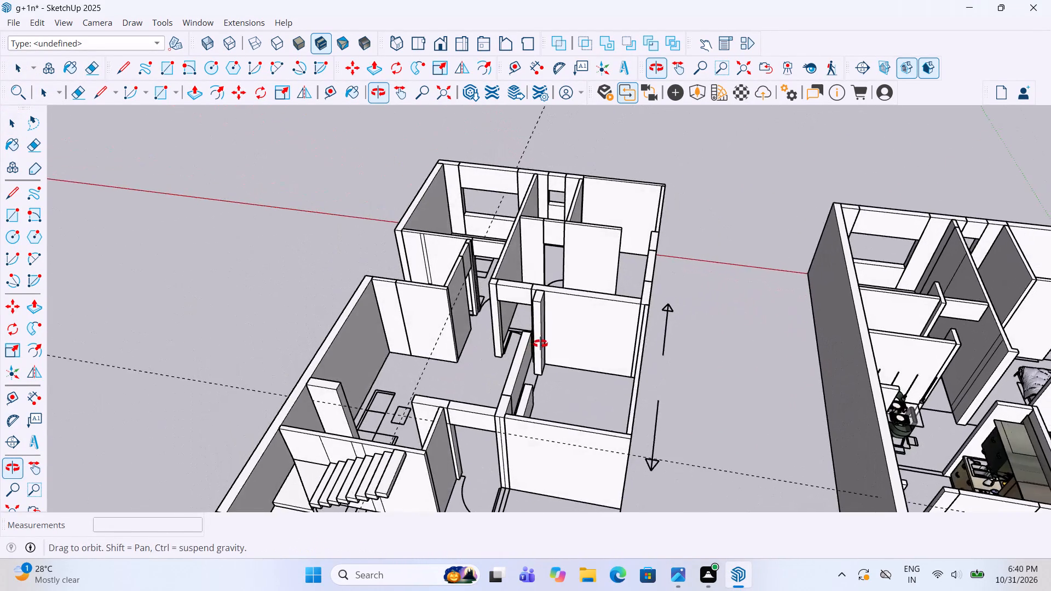
{"action": "middle_click_drag", "start_coordinate": [540, 344], "coordinate": [541, 344]}
{"action": "scroll", "coordinate": [396, 357], "scroll_direction": "down", "scroll_amount": 10}
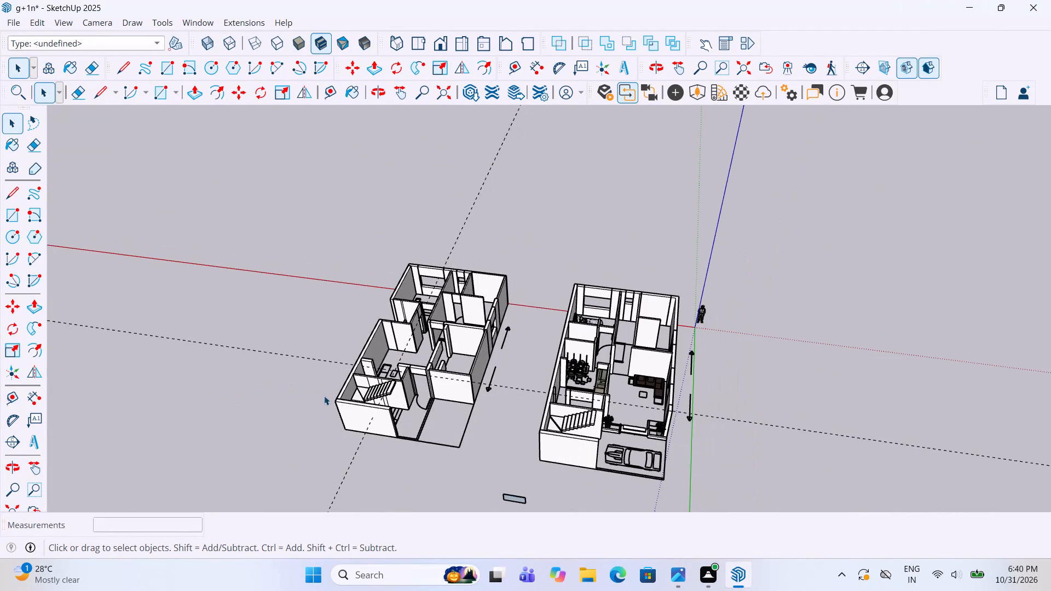
{"action": "scroll", "coordinate": [406, 408], "scroll_direction": "up", "scroll_amount": 4}
{"action": "scroll", "coordinate": [407, 456], "scroll_direction": "up", "scroll_amount": 7}
{"action": "middle_click_drag", "start_coordinate": [407, 455], "coordinate": [440, 470]}
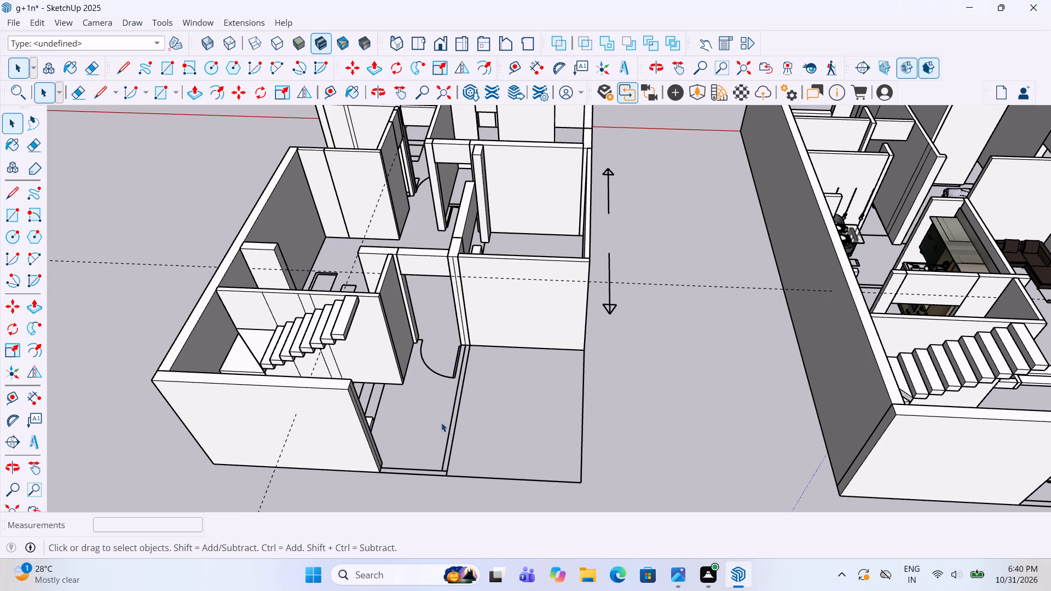
Import the Senza kitchen model from Downloads and place it in the empty space outside the second floor's outer wall.
{"action": "scroll", "coordinate": [441, 422], "scroll_direction": "down", "scroll_amount": 6}
{"action": "scroll", "coordinate": [484, 397], "scroll_direction": "down", "scroll_amount": 6}
{"action": "scroll", "coordinate": [487, 414], "scroll_direction": "up", "scroll_amount": 7}
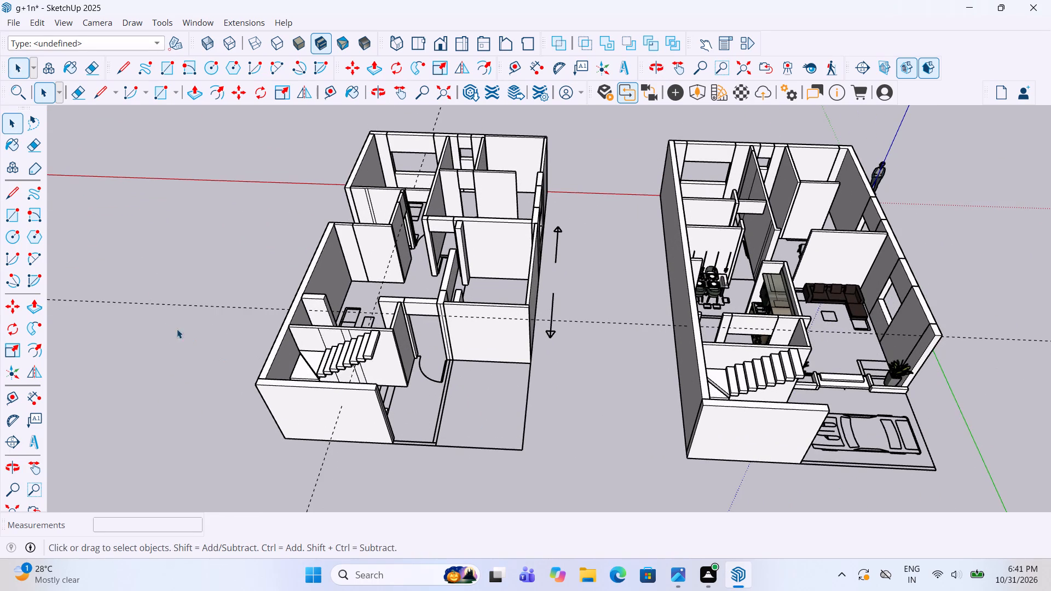
{"action": "left_click", "coordinate": [13, 25]}
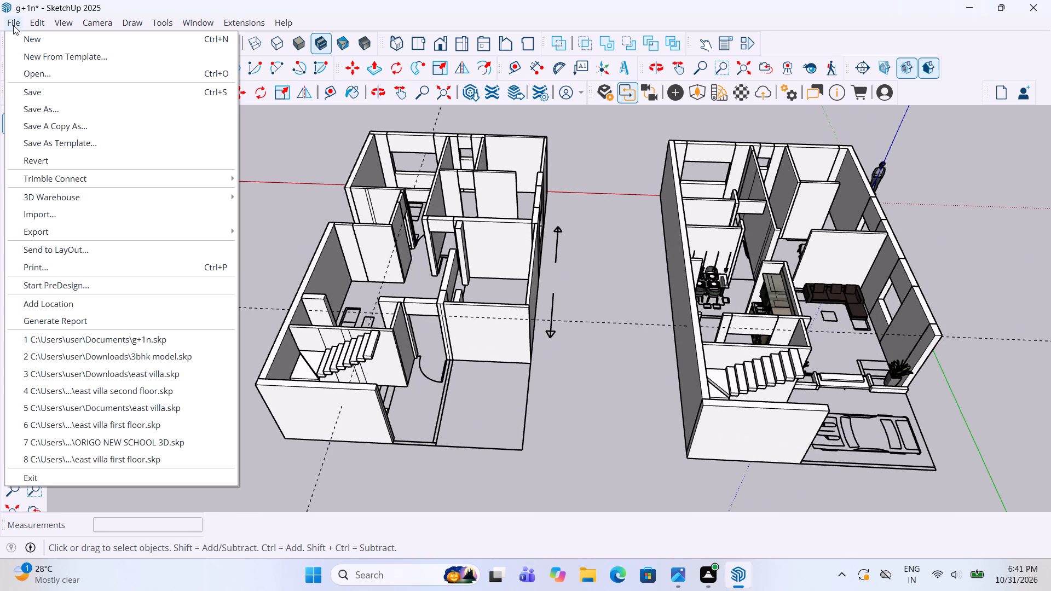
{"action": "left_click", "coordinate": [71, 213]}
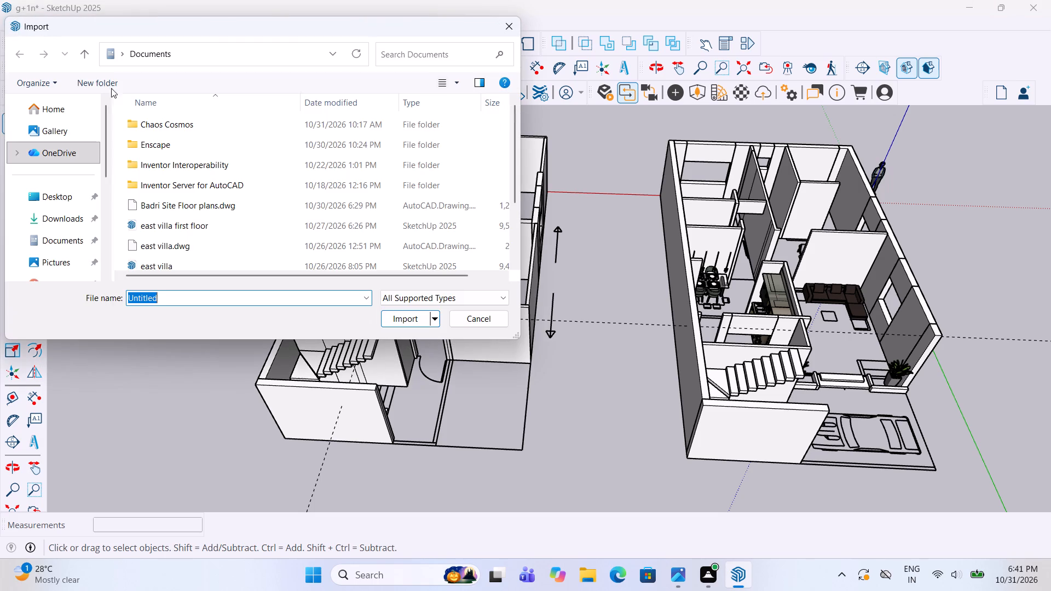
{"action": "scroll", "coordinate": [222, 178], "scroll_direction": "down", "scroll_amount": 1}
{"action": "scroll", "coordinate": [222, 178], "scroll_direction": "up", "scroll_amount": 4}
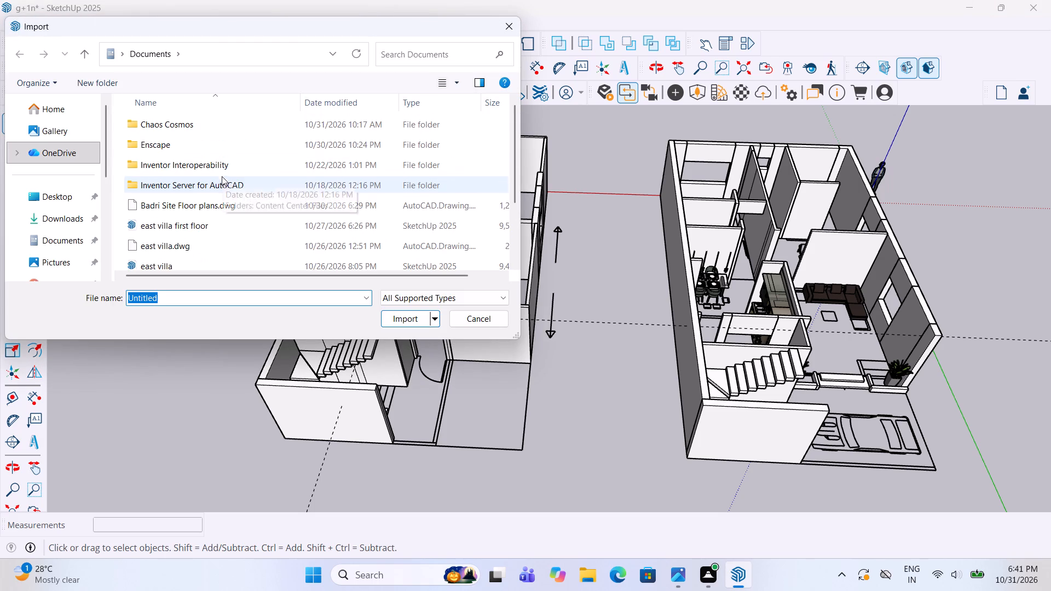
{"action": "left_click", "coordinate": [48, 225]}
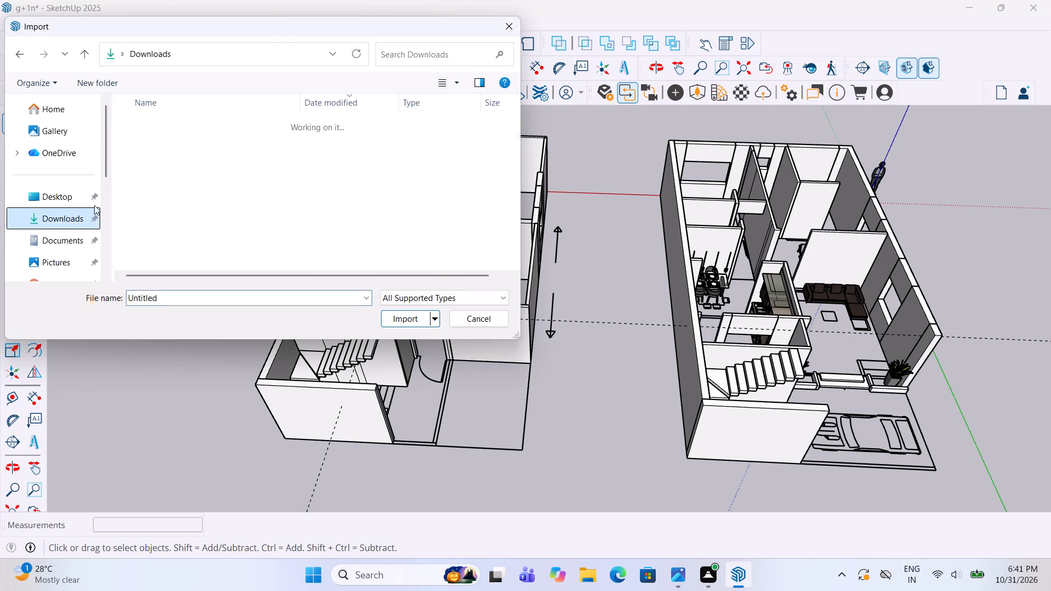
{"action": "scroll", "coordinate": [168, 189], "scroll_direction": "down", "scroll_amount": 15}
{"action": "scroll", "coordinate": [168, 186], "scroll_direction": "down", "scroll_amount": 6}
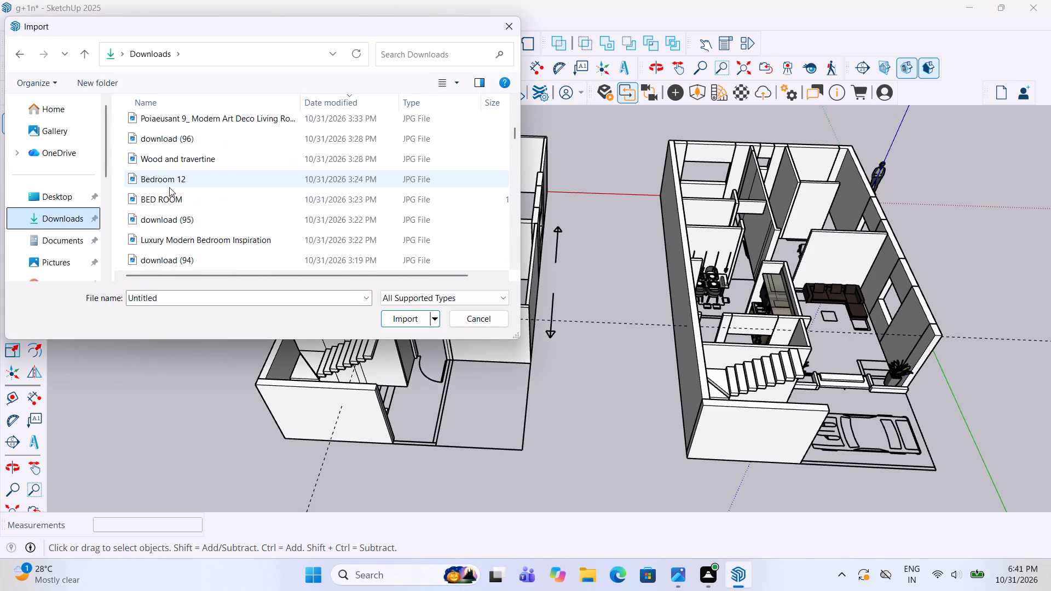
{"action": "scroll", "coordinate": [172, 189], "scroll_direction": "down", "scroll_amount": 15}
{"action": "scroll", "coordinate": [180, 192], "scroll_direction": "down", "scroll_amount": 6}
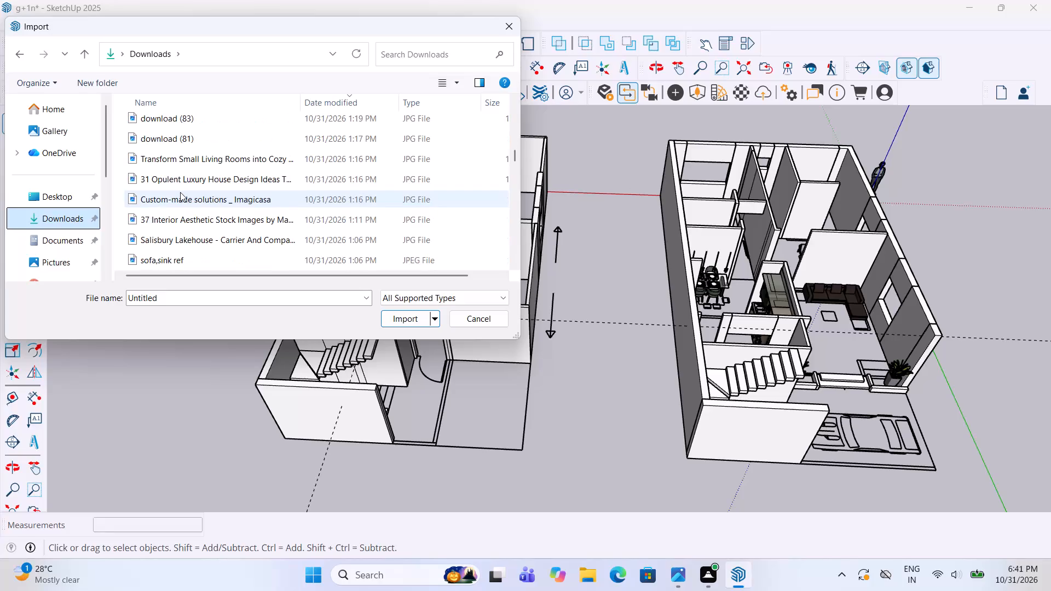
{"action": "scroll", "coordinate": [180, 192], "scroll_direction": "down", "scroll_amount": 16}
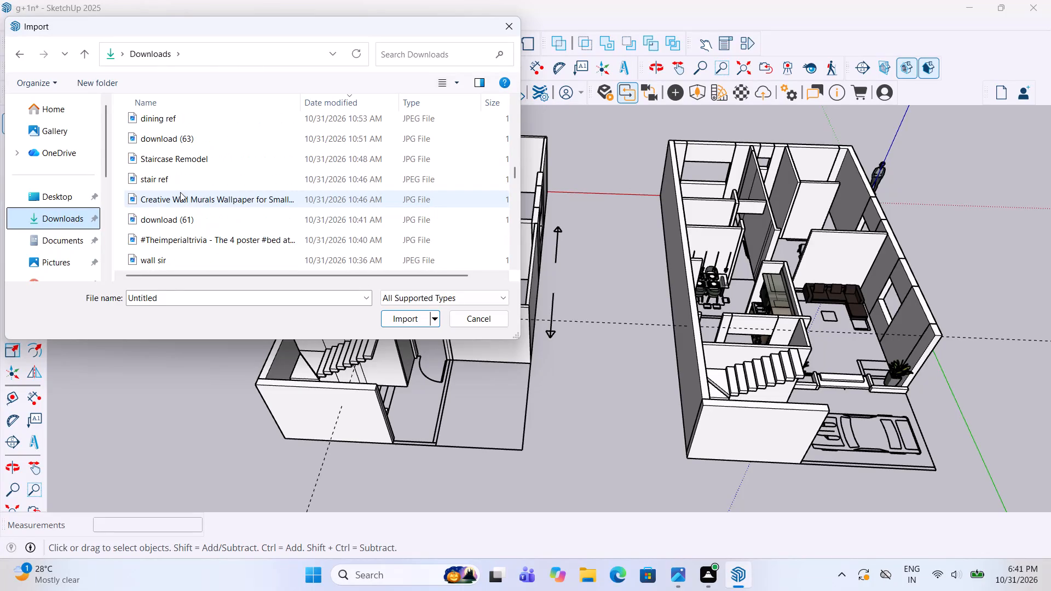
{"action": "scroll", "coordinate": [180, 192], "scroll_direction": "down", "scroll_amount": 5}
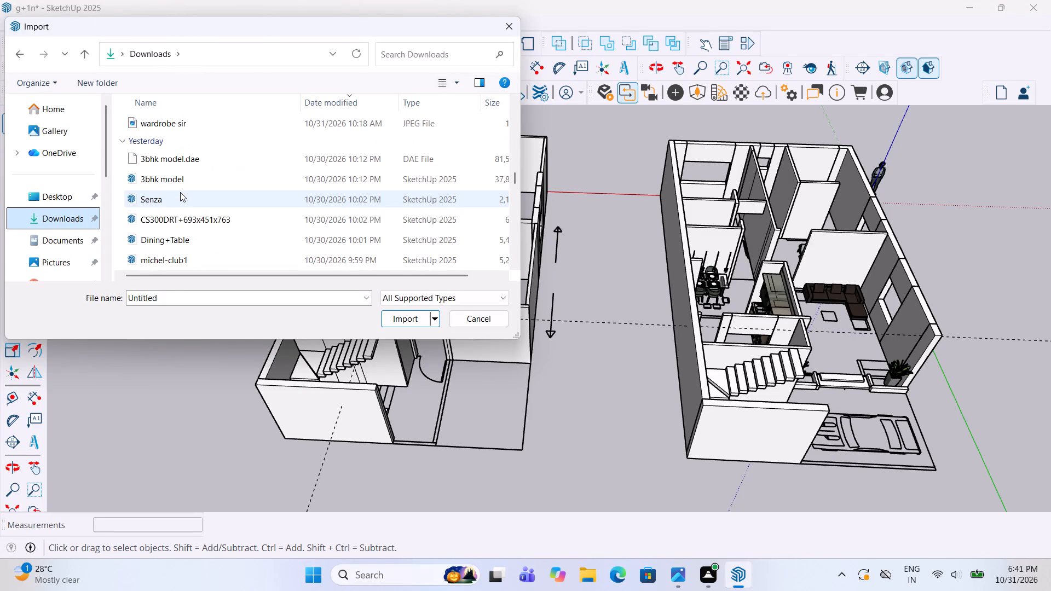
{"action": "scroll", "coordinate": [180, 192], "scroll_direction": "down", "scroll_amount": 2}
{"action": "scroll", "coordinate": [180, 192], "scroll_direction": "up", "scroll_amount": 2}
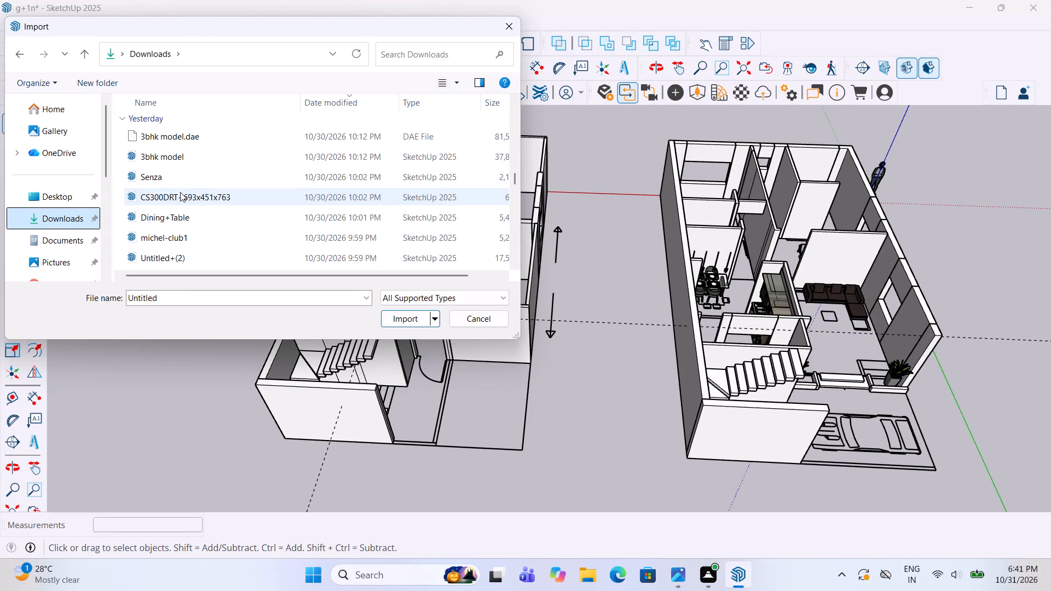
{"action": "left_click", "coordinate": [175, 174]}
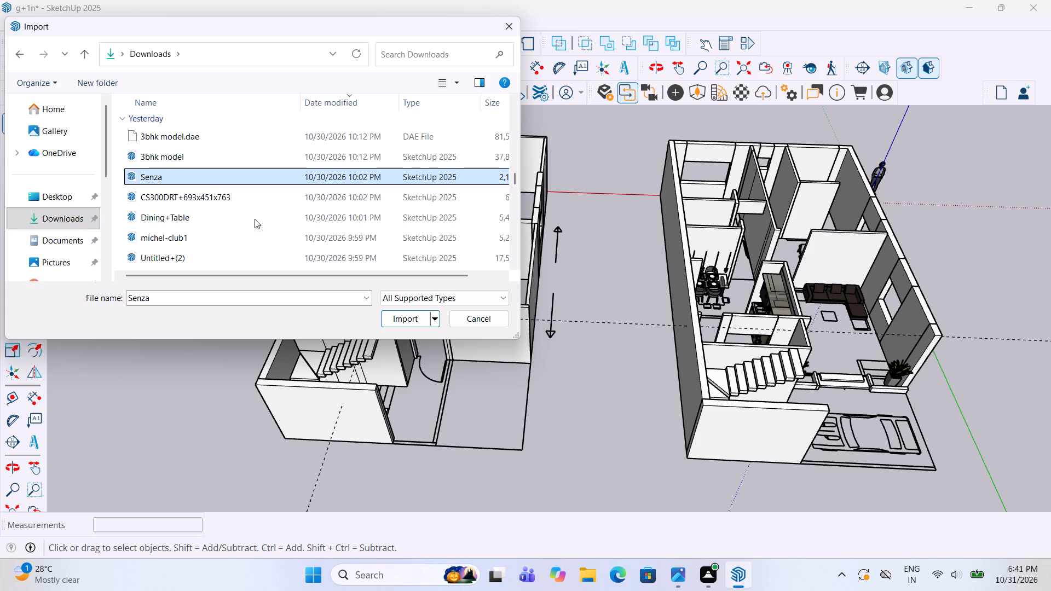
{"action": "left_click", "coordinate": [393, 316]}
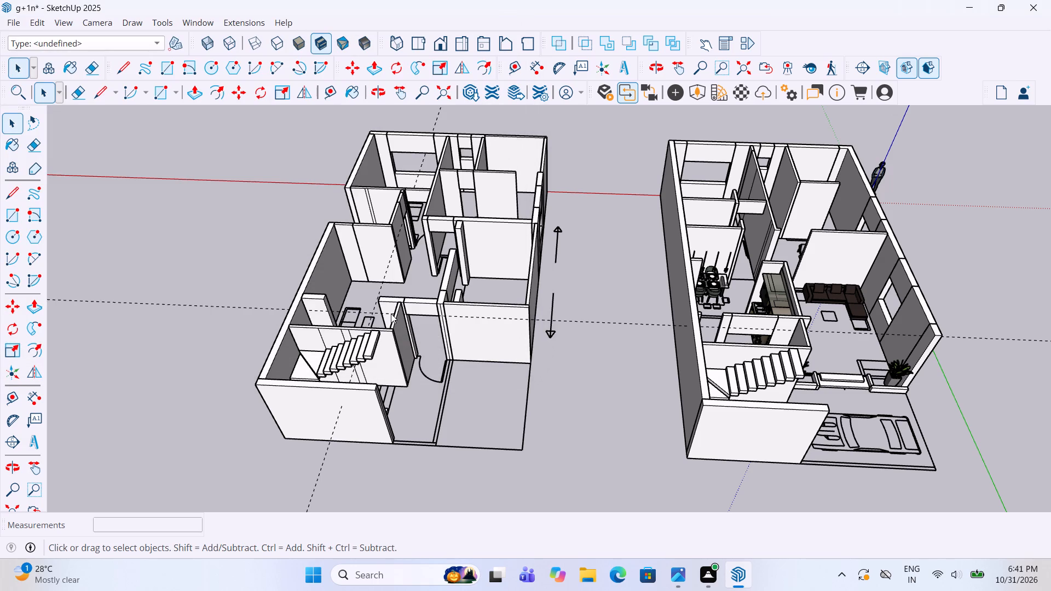
{"action": "scroll", "coordinate": [378, 308], "scroll_direction": "down", "scroll_amount": 4}
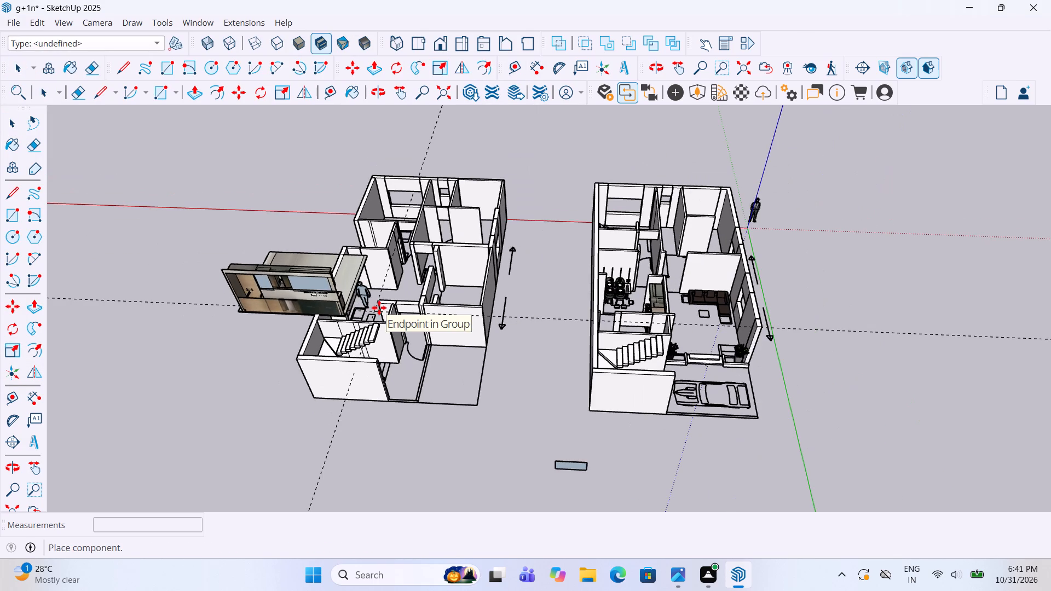
{"action": "scroll", "coordinate": [344, 291], "scroll_direction": "up", "scroll_amount": 4}
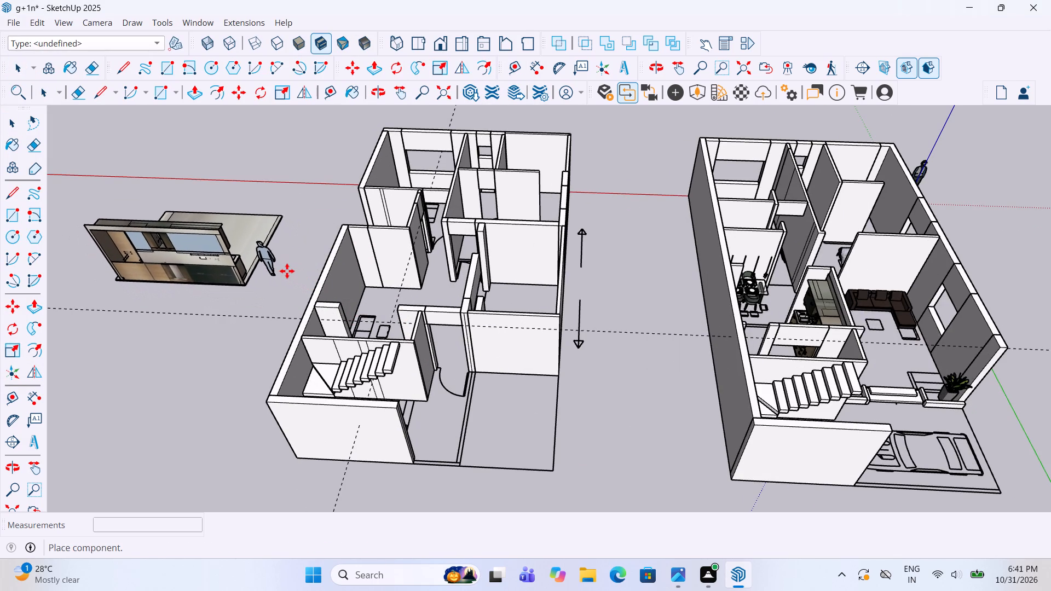
{"action": "left_click", "coordinate": [287, 271]}
{"action": "key", "text": "space"}
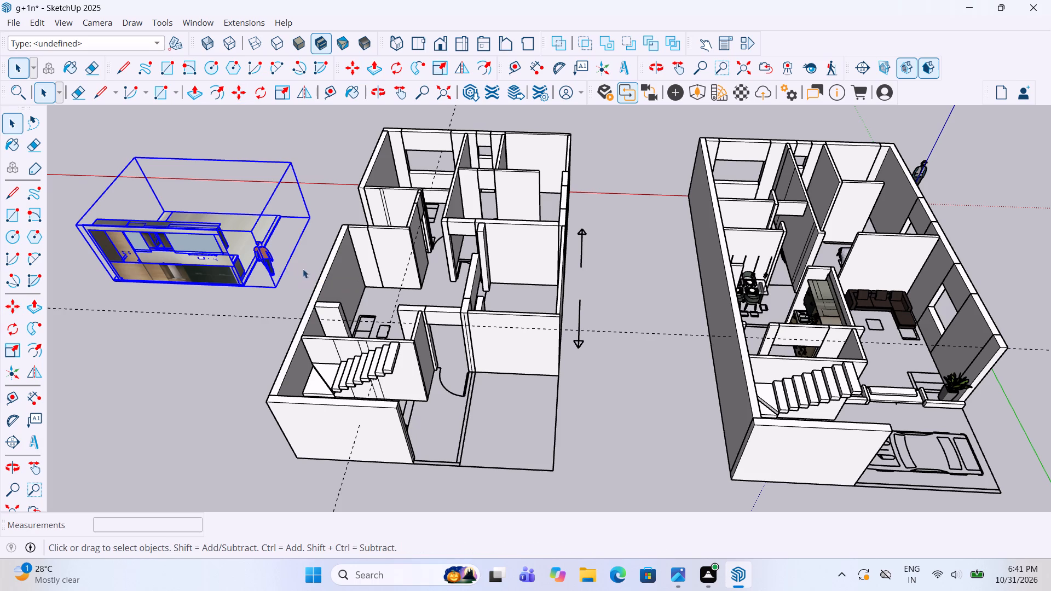
{"action": "left_click", "coordinate": [201, 149]}
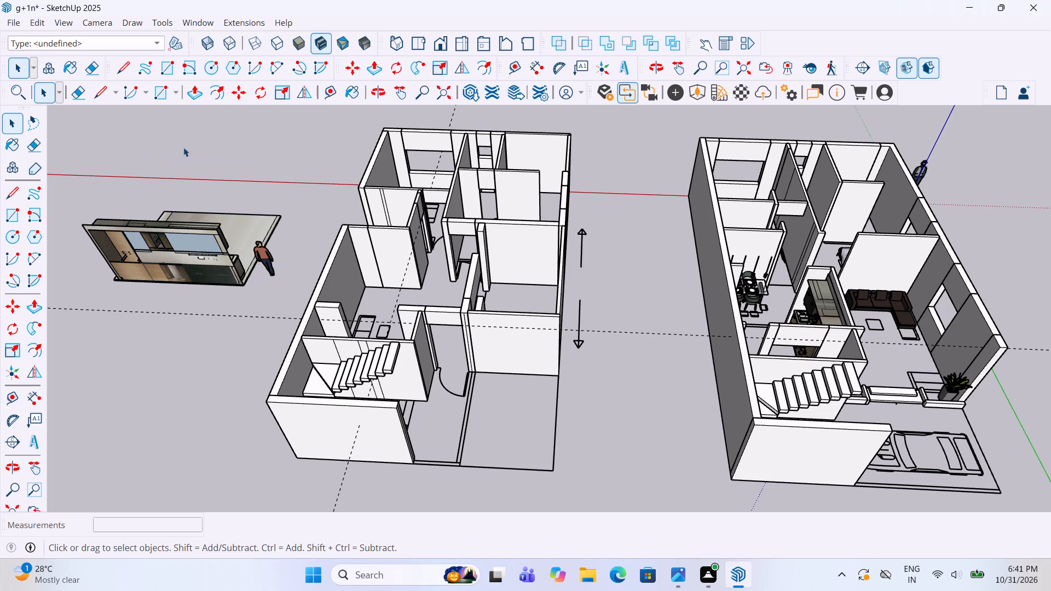
Import the toilet model CS300DRT+693x451x763 from Downloads and place it outside the second floor, beside the kitchen model.
{"action": "double_click", "coordinate": [16, 22]}
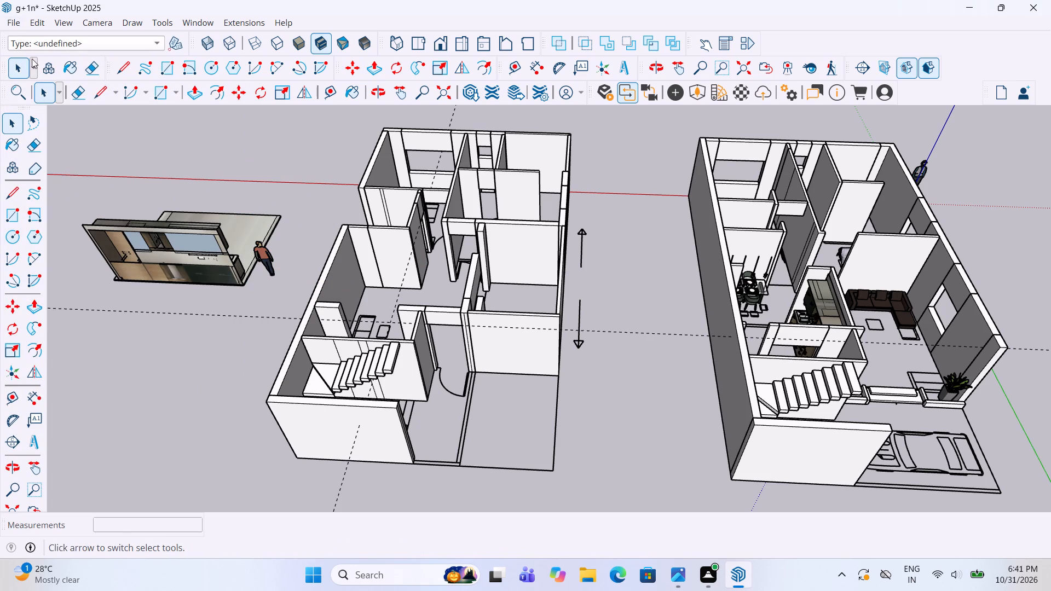
{"action": "left_click", "coordinate": [10, 19]}
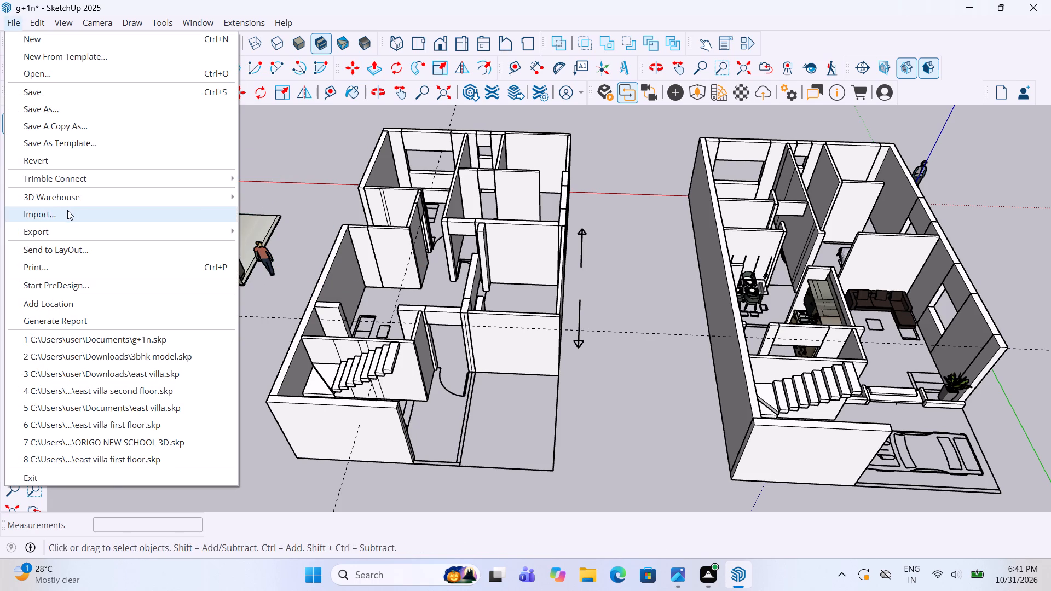
{"action": "double_click", "coordinate": [68, 210]}
{"action": "scroll", "coordinate": [170, 181], "scroll_direction": "down", "scroll_amount": 1}
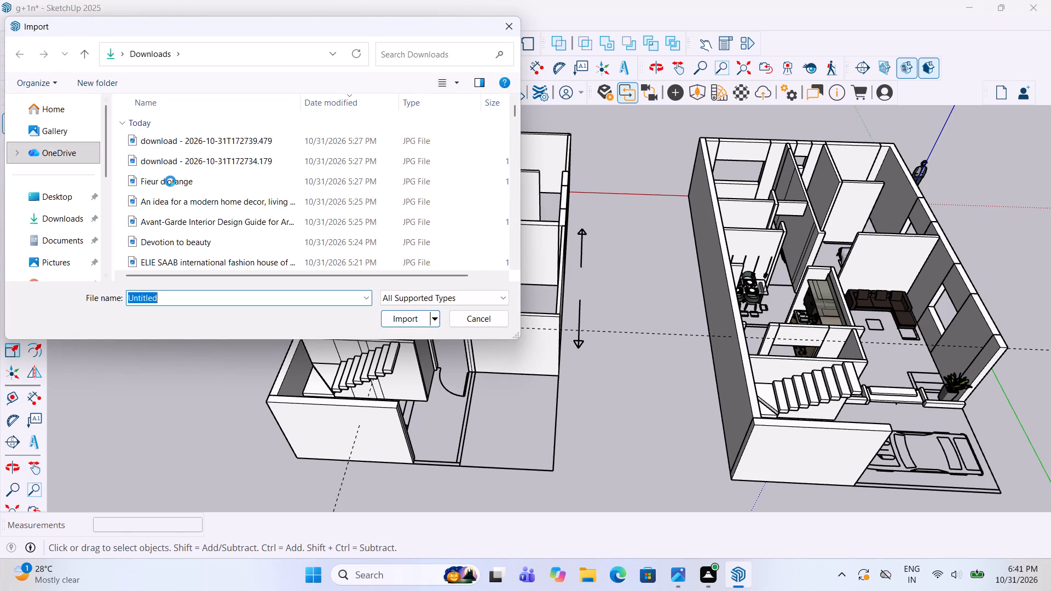
{"action": "scroll", "coordinate": [170, 181], "scroll_direction": "down", "scroll_amount": 2}
{"action": "scroll", "coordinate": [193, 212], "scroll_direction": "up", "scroll_amount": 4}
{"action": "scroll", "coordinate": [193, 212], "scroll_direction": "down", "scroll_amount": 10}
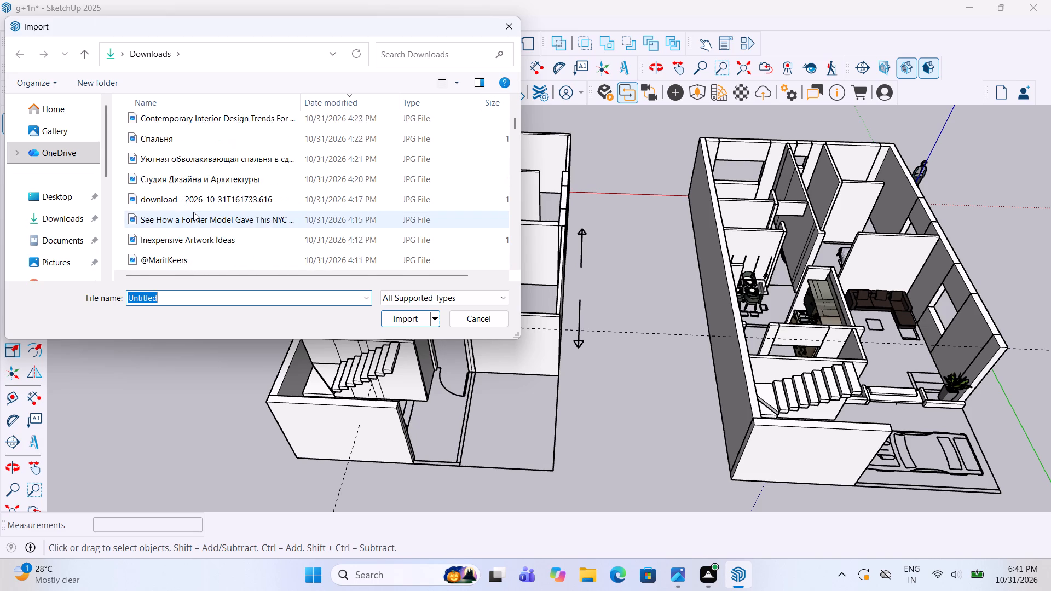
{"action": "scroll", "coordinate": [193, 212], "scroll_direction": "down", "scroll_amount": 20}
{"action": "scroll", "coordinate": [193, 212], "scroll_direction": "down", "scroll_amount": 8}
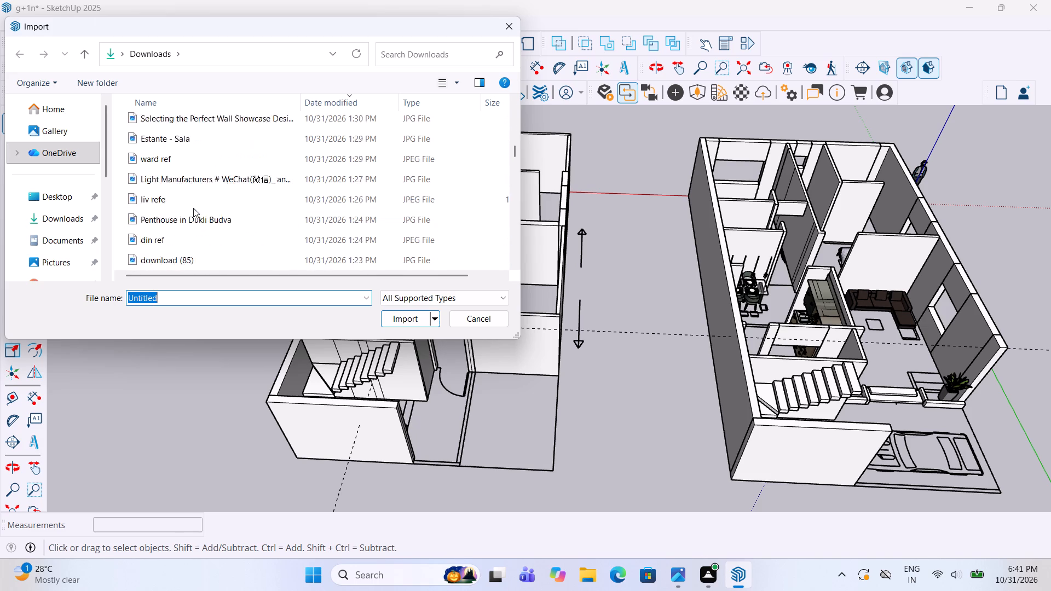
{"action": "scroll", "coordinate": [193, 208], "scroll_direction": "down", "scroll_amount": 10}
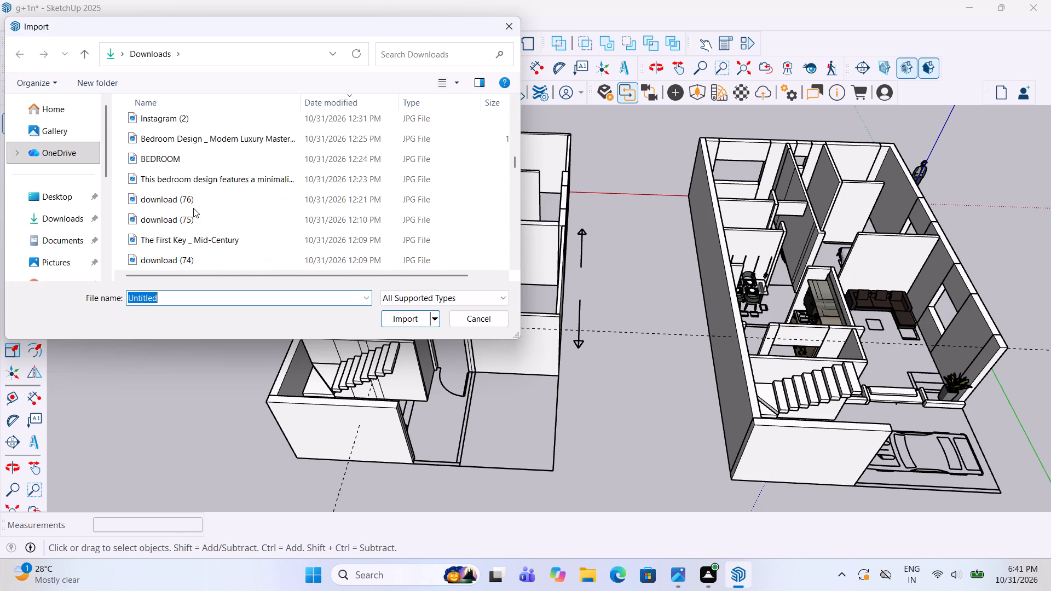
{"action": "scroll", "coordinate": [193, 208], "scroll_direction": "down", "scroll_amount": 13}
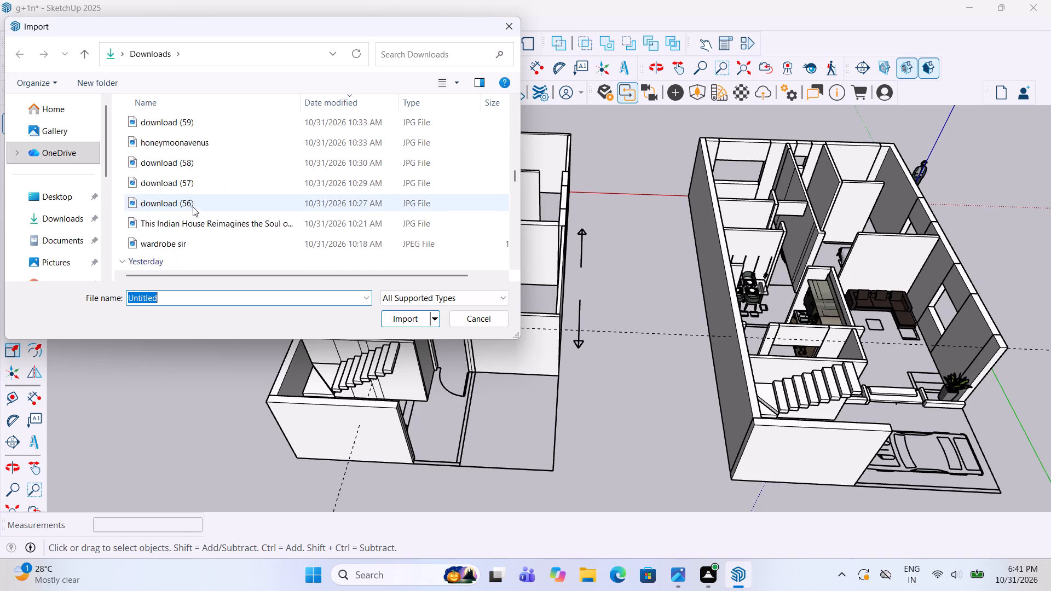
{"action": "scroll", "coordinate": [193, 207], "scroll_direction": "down", "scroll_amount": 3}
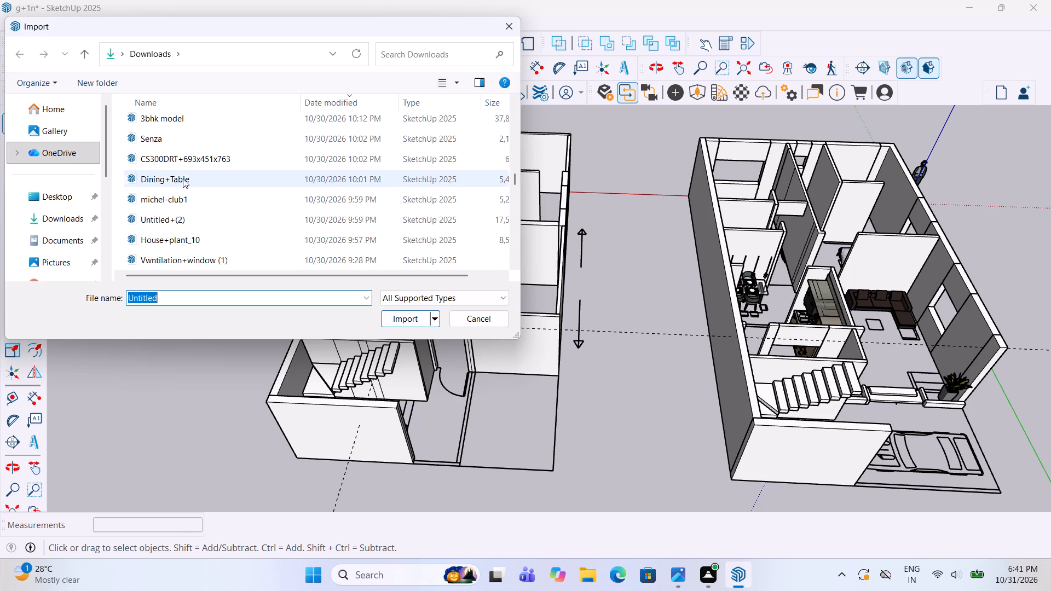
{"action": "left_click", "coordinate": [184, 158]}
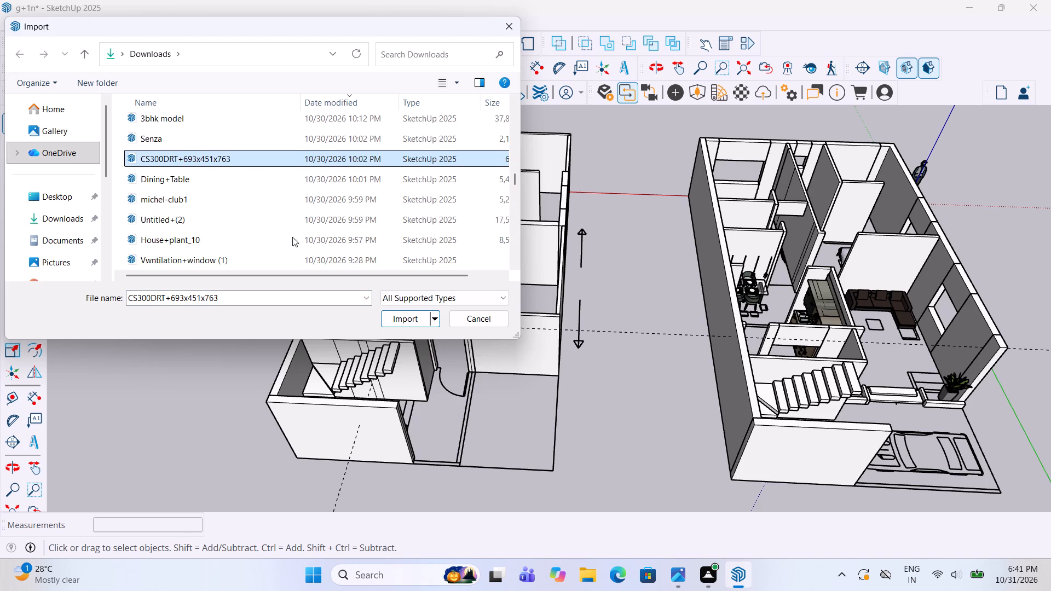
{"action": "left_click", "coordinate": [399, 322]}
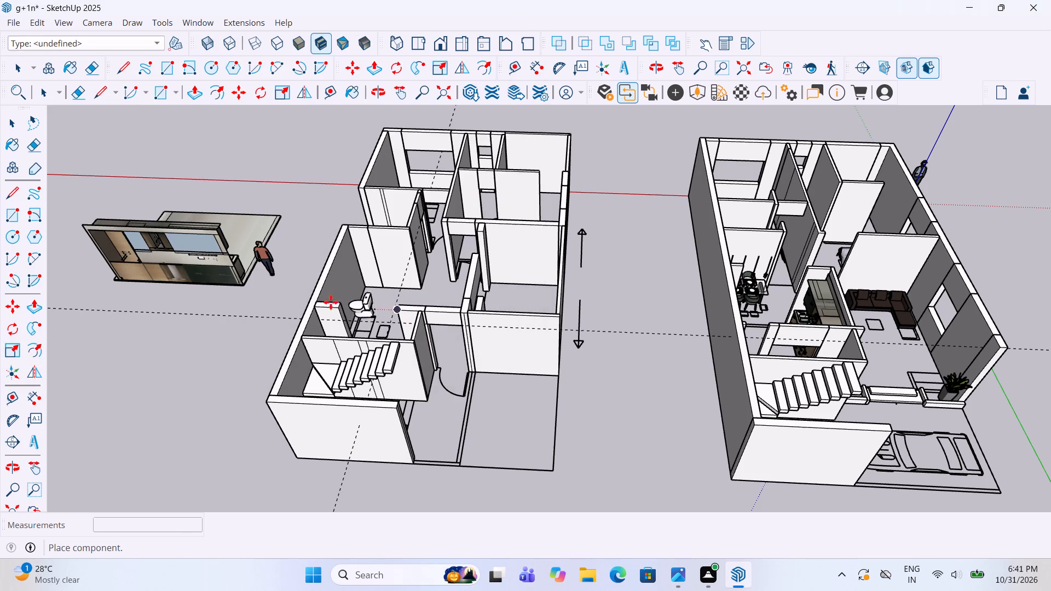
{"action": "left_click", "coordinate": [219, 311]}
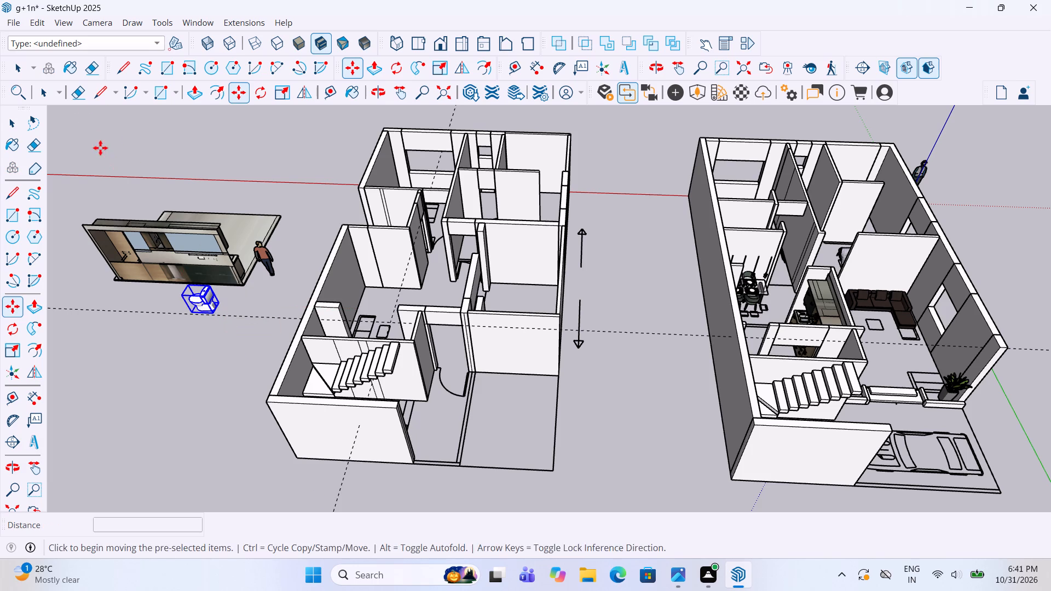
Import the Dining+Table model from Downloads and place it outside the second floor, beside the toilet and in front of the kitchen model.
{"action": "left_click", "coordinate": [15, 20]}
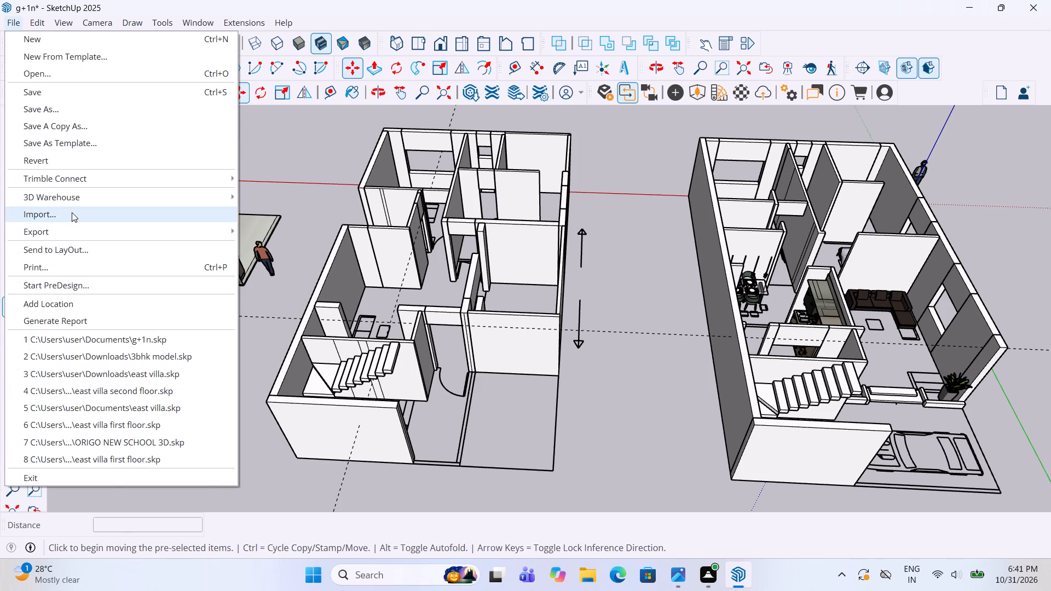
{"action": "left_click", "coordinate": [72, 212]}
{"action": "scroll", "coordinate": [189, 225], "scroll_direction": "down", "scroll_amount": 11}
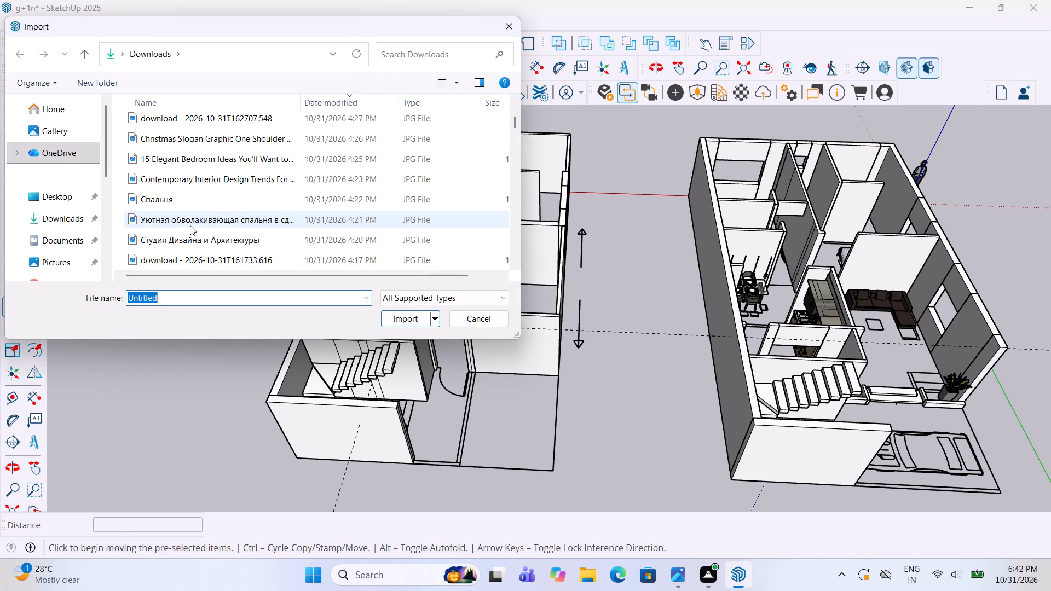
{"action": "scroll", "coordinate": [190, 225], "scroll_direction": "down", "scroll_amount": 18}
{"action": "scroll", "coordinate": [190, 225], "scroll_direction": "down", "scroll_amount": 12}
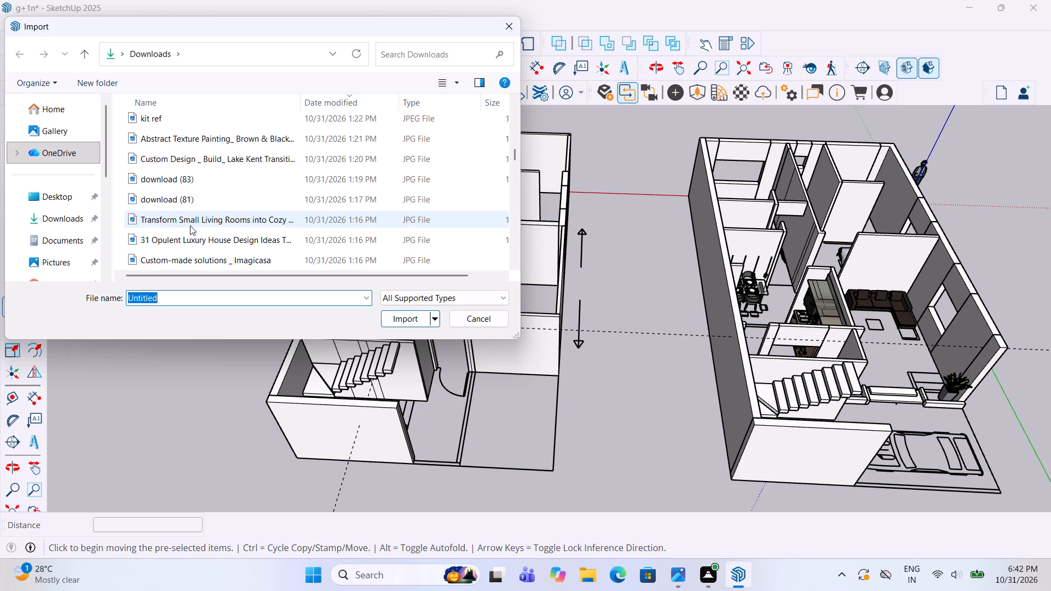
{"action": "scroll", "coordinate": [190, 225], "scroll_direction": "down", "scroll_amount": 12}
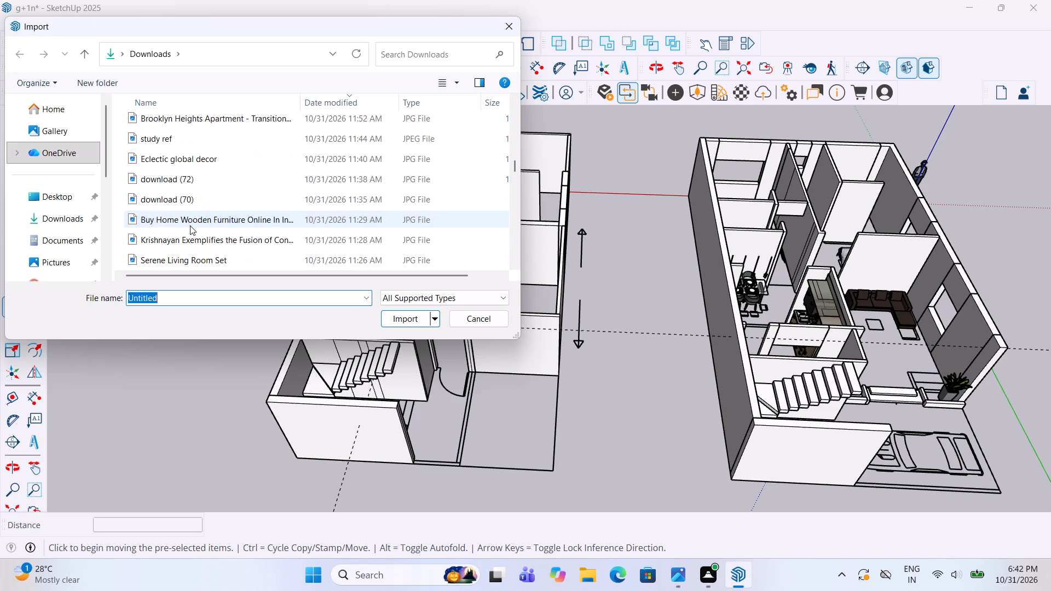
{"action": "scroll", "coordinate": [190, 225], "scroll_direction": "down", "scroll_amount": 9}
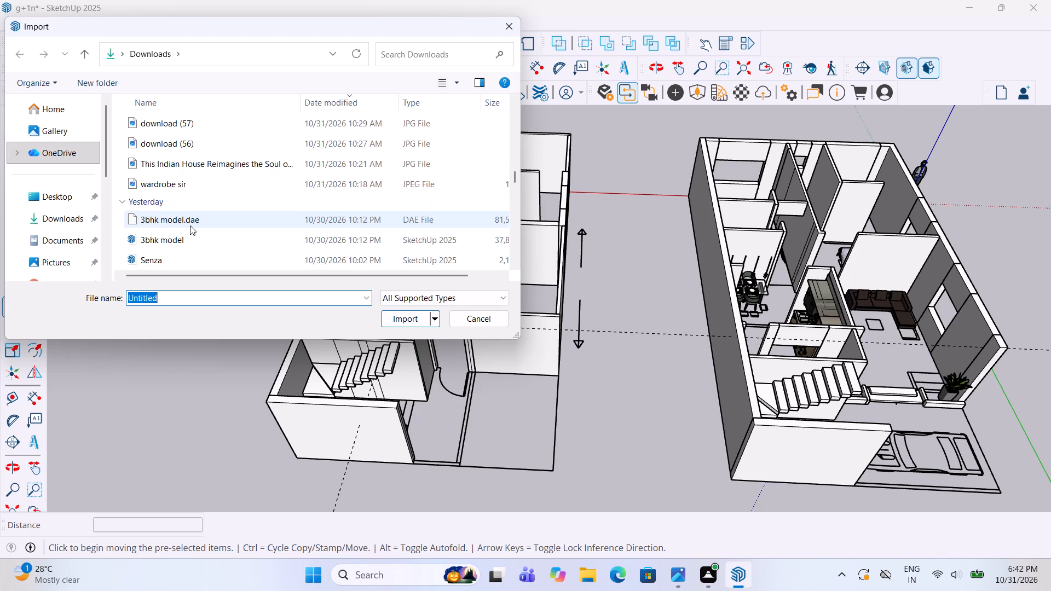
{"action": "scroll", "coordinate": [190, 225], "scroll_direction": "down", "scroll_amount": 1}
{"action": "left_click", "coordinate": [182, 235]}
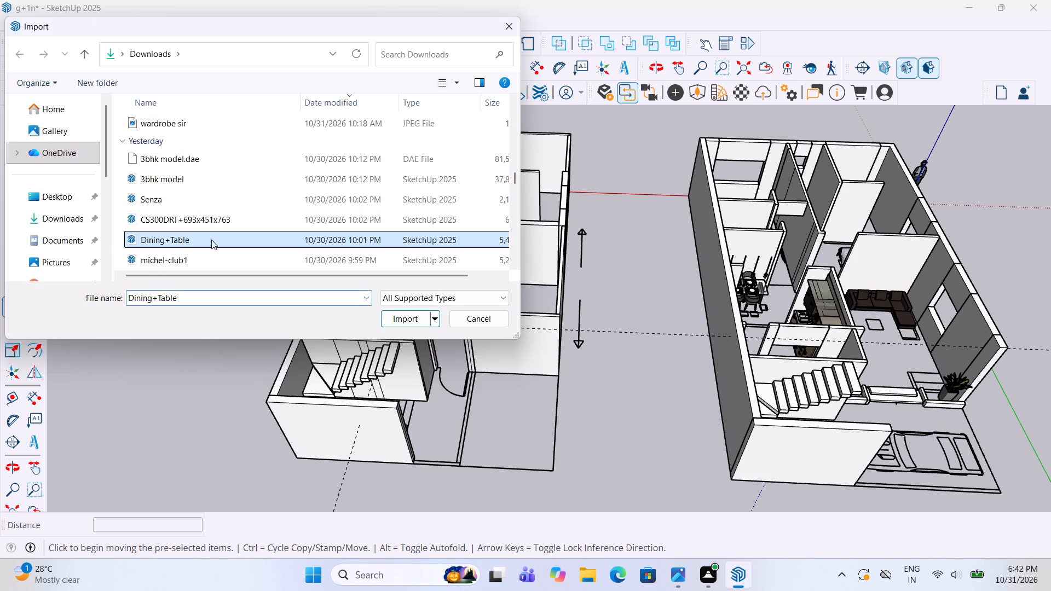
{"action": "left_click", "coordinate": [412, 316]}
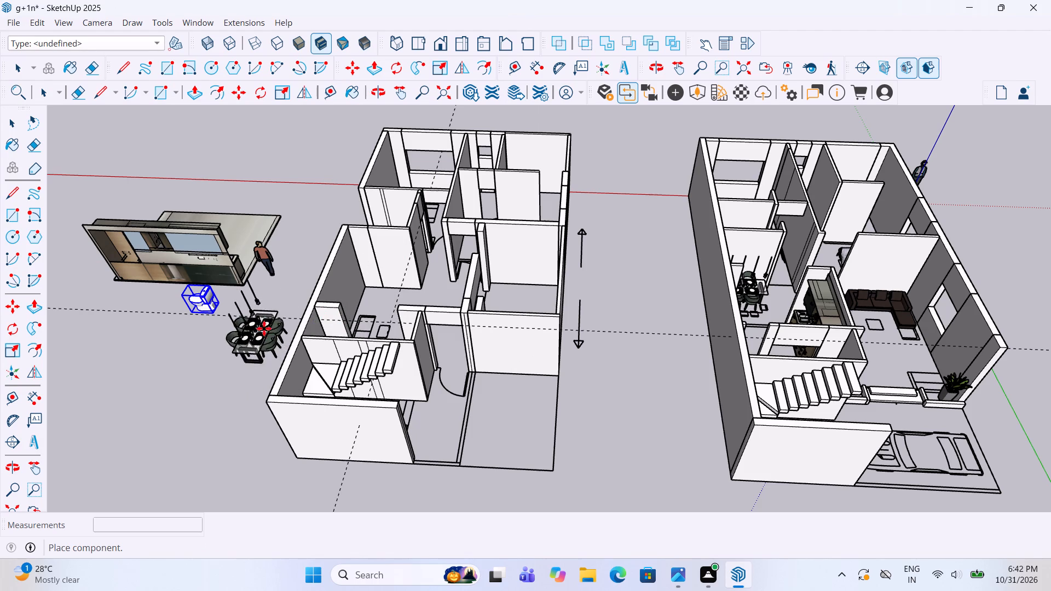
{"action": "left_click", "coordinate": [178, 322]}
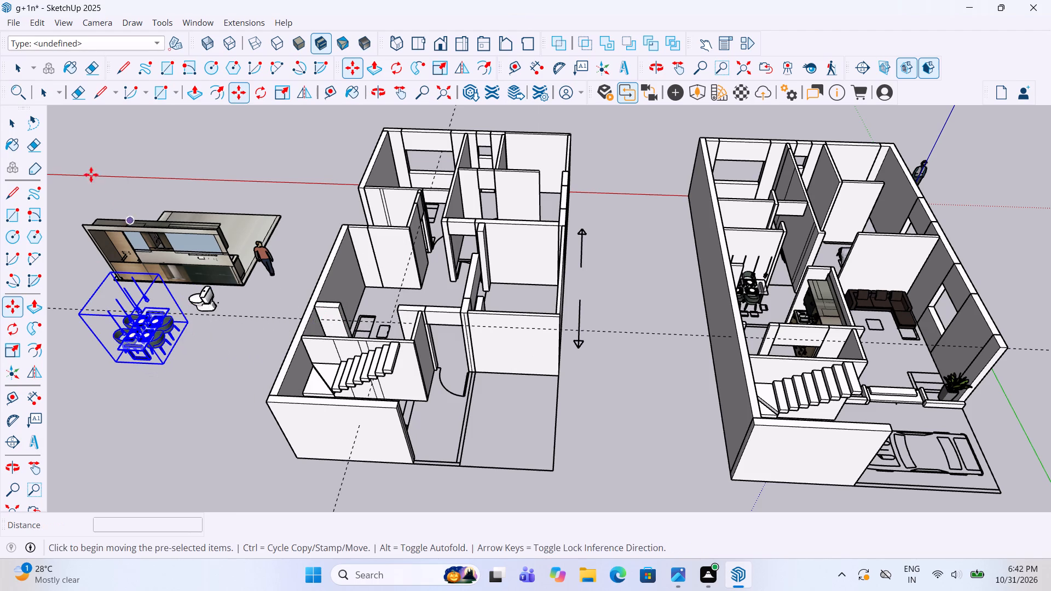
Import the michel-club1 sofa model from Downloads and place it outside the second floor, in front of the dining set.
{"action": "left_click", "coordinate": [8, 14]}
{"action": "left_click", "coordinate": [10, 17]}
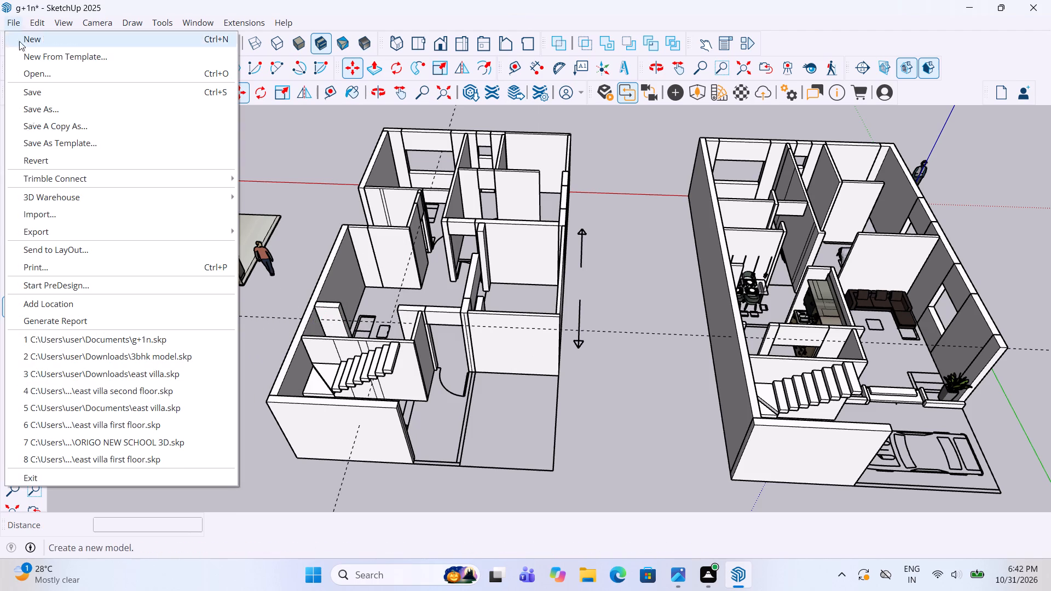
{"action": "left_click", "coordinate": [74, 211]}
{"action": "scroll", "coordinate": [193, 223], "scroll_direction": "down", "scroll_amount": 5}
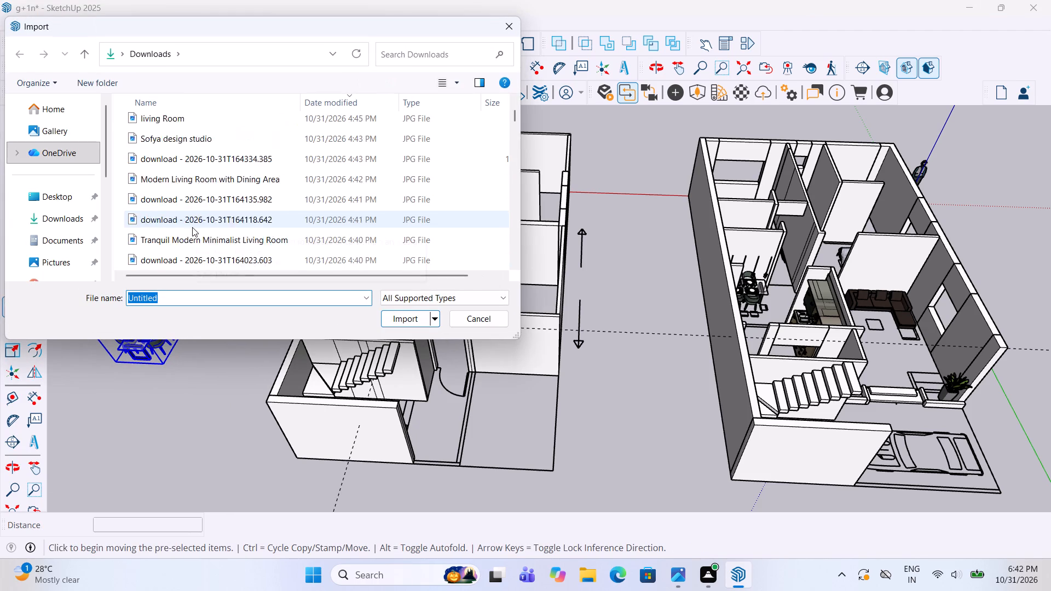
{"action": "scroll", "coordinate": [192, 227], "scroll_direction": "down", "scroll_amount": 19}
{"action": "scroll", "coordinate": [190, 223], "scroll_direction": "down", "scroll_amount": 4}
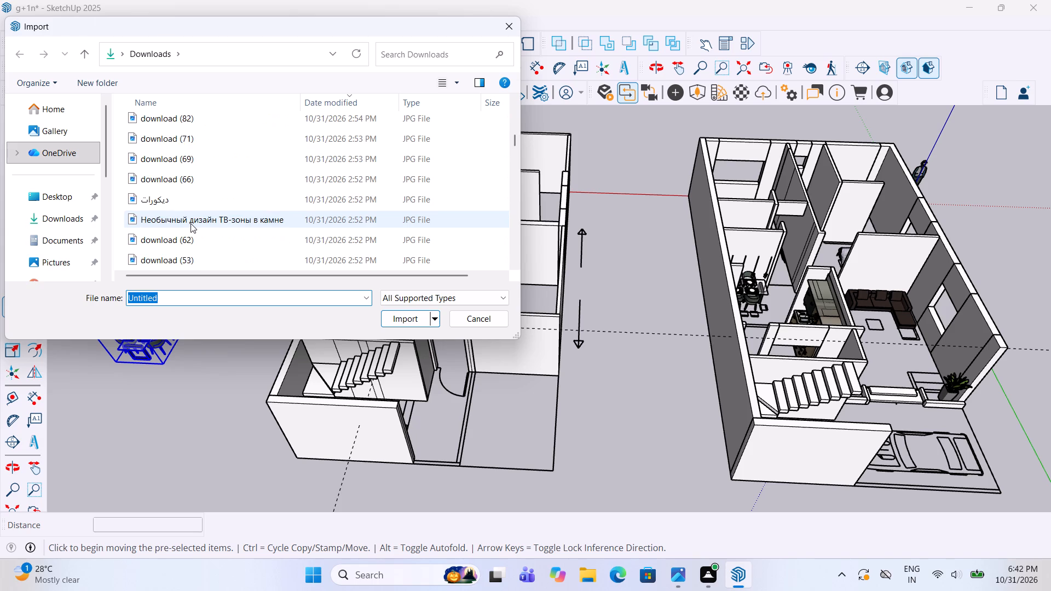
{"action": "scroll", "coordinate": [190, 223], "scroll_direction": "down", "scroll_amount": 11}
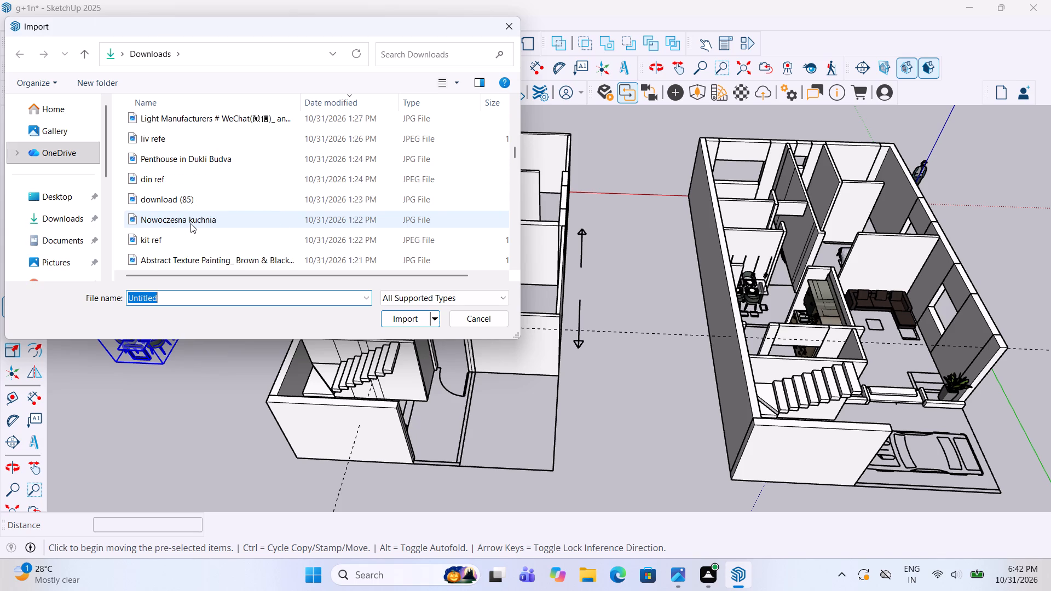
{"action": "scroll", "coordinate": [190, 223], "scroll_direction": "down", "scroll_amount": 12}
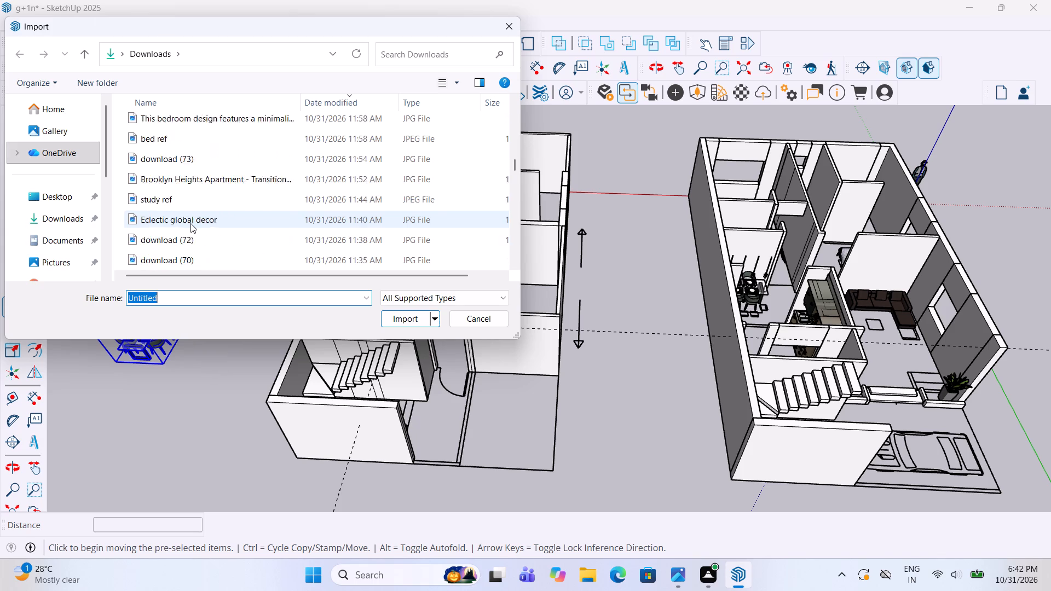
{"action": "scroll", "coordinate": [190, 223], "scroll_direction": "down", "scroll_amount": 11}
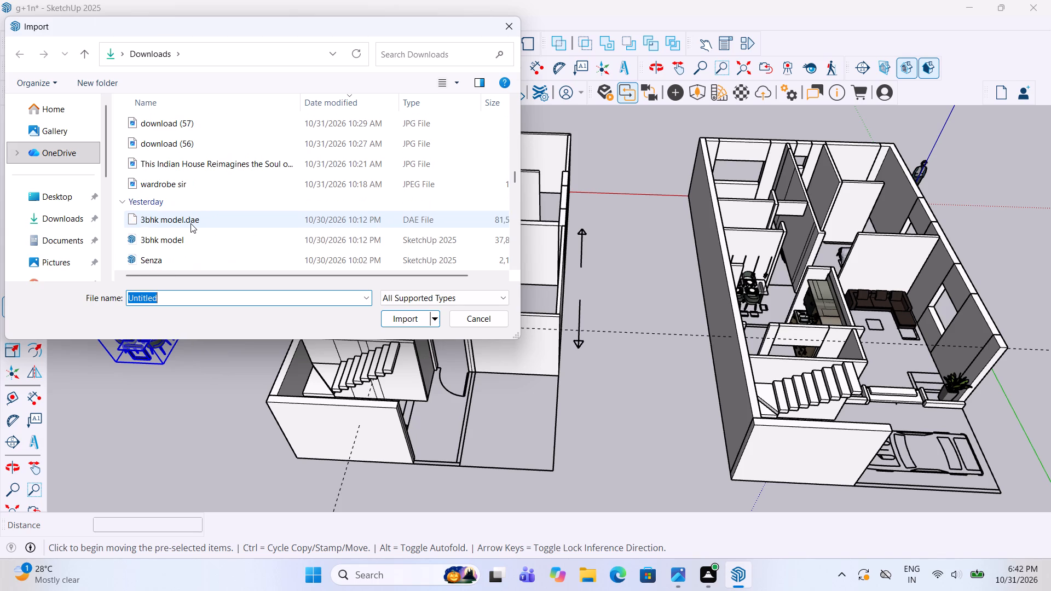
{"action": "scroll", "coordinate": [189, 225], "scroll_direction": "down", "scroll_amount": 1}
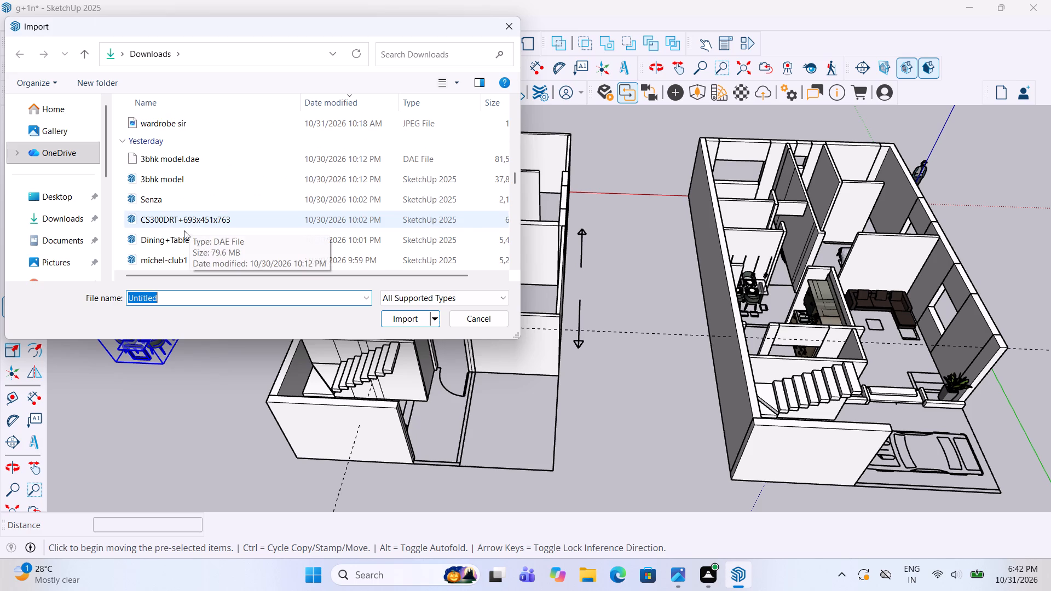
{"action": "left_click", "coordinate": [172, 259]}
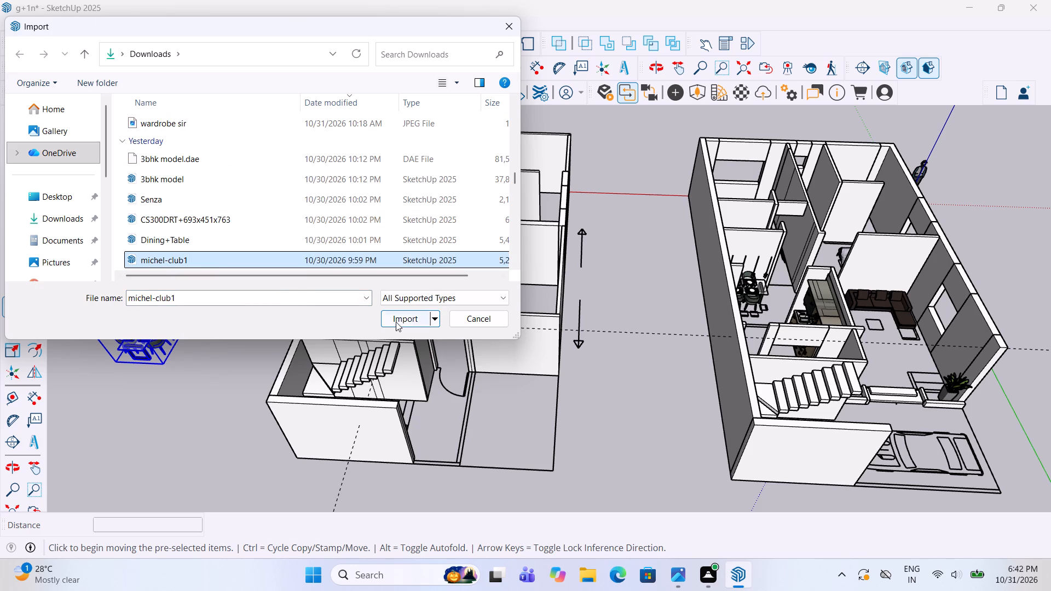
{"action": "left_click", "coordinate": [396, 322]}
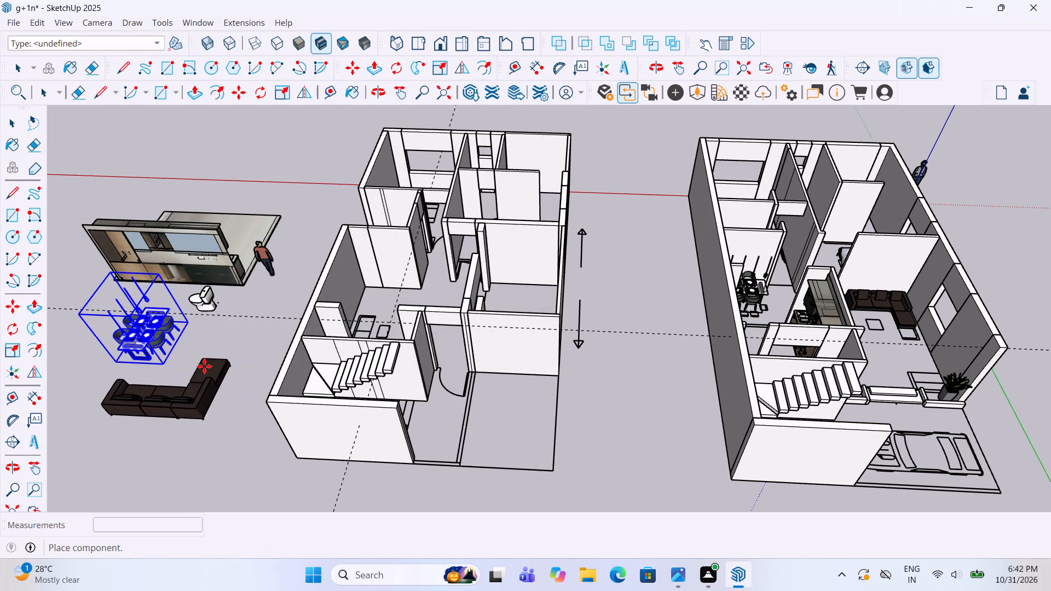
{"action": "left_click", "coordinate": [192, 372]}
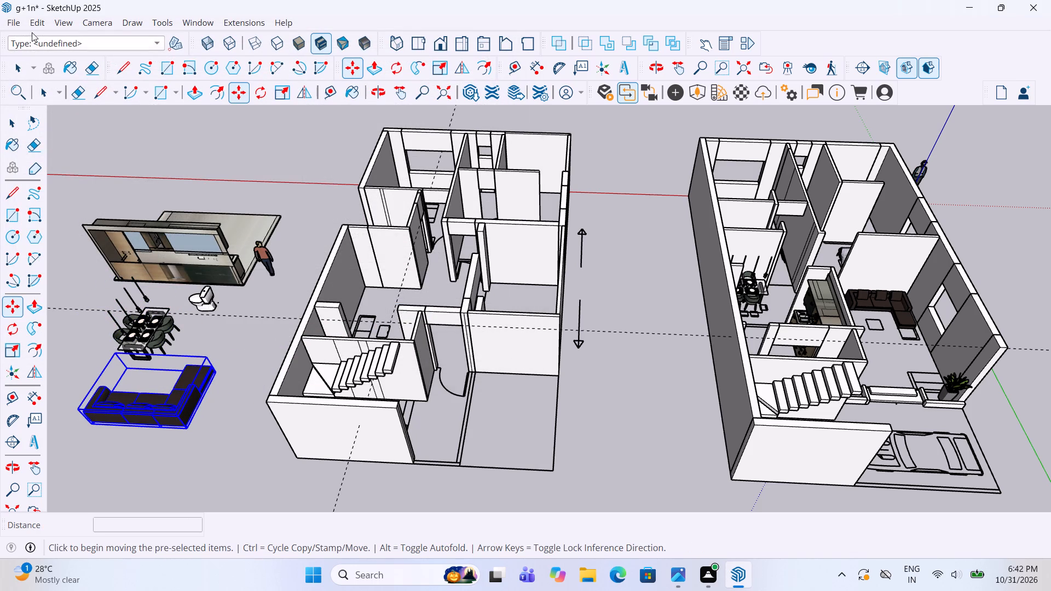
Import the bed model, the Untitled+ file dated 10/30/2026 9:59 PM in Downloads, and place it in front of the sofa outside the second floor.
{"action": "left_click", "coordinate": [13, 19]}
{"action": "left_click", "coordinate": [44, 210]}
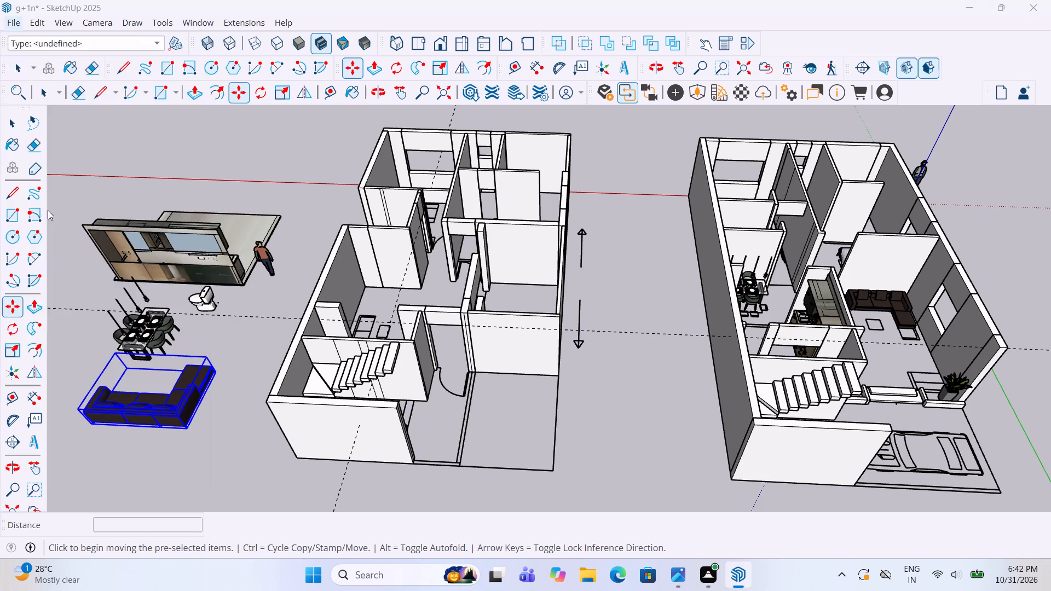
{"action": "scroll", "coordinate": [198, 235], "scroll_direction": "down", "scroll_amount": 17}
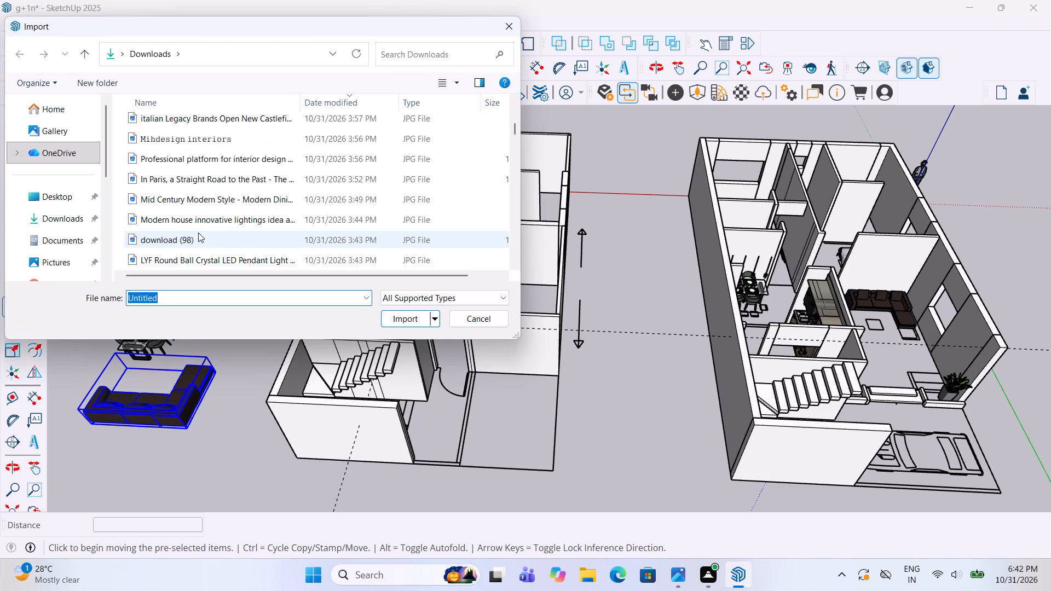
{"action": "scroll", "coordinate": [198, 233], "scroll_direction": "down", "scroll_amount": 11}
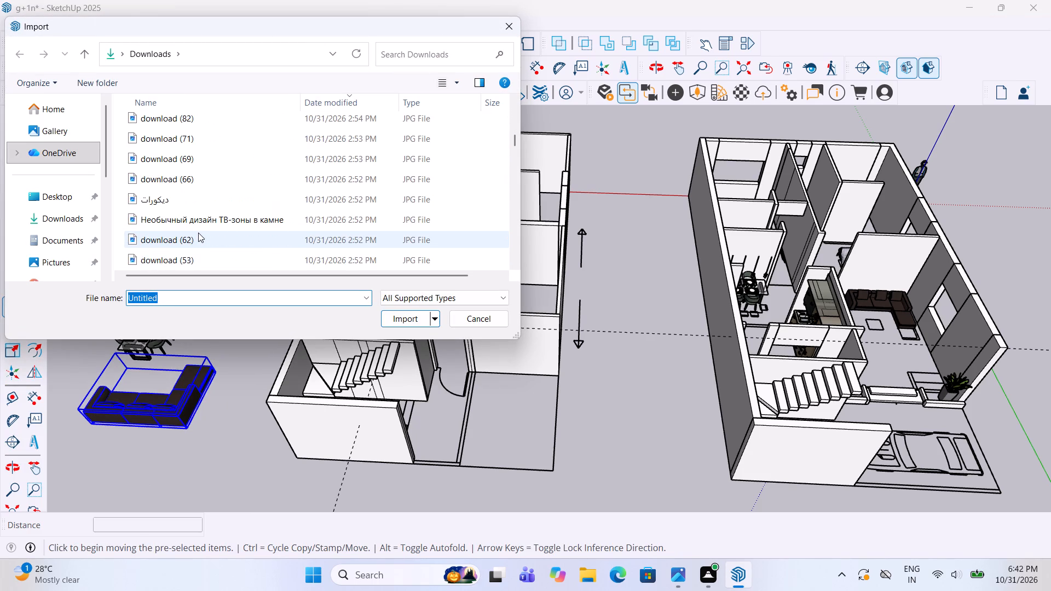
{"action": "scroll", "coordinate": [198, 233], "scroll_direction": "down", "scroll_amount": 12}
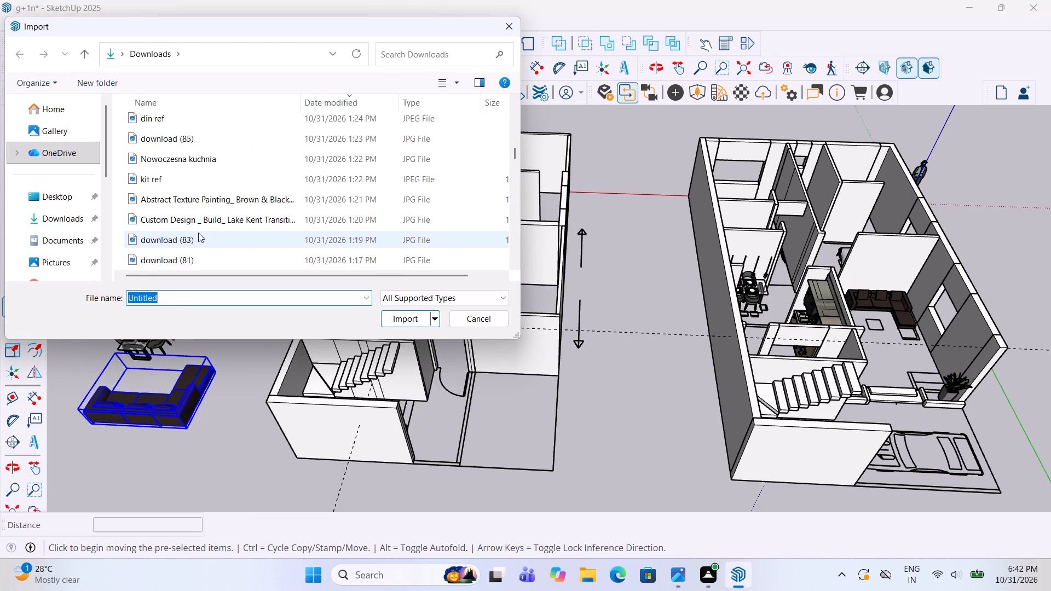
{"action": "scroll", "coordinate": [198, 233], "scroll_direction": "down", "scroll_amount": 5}
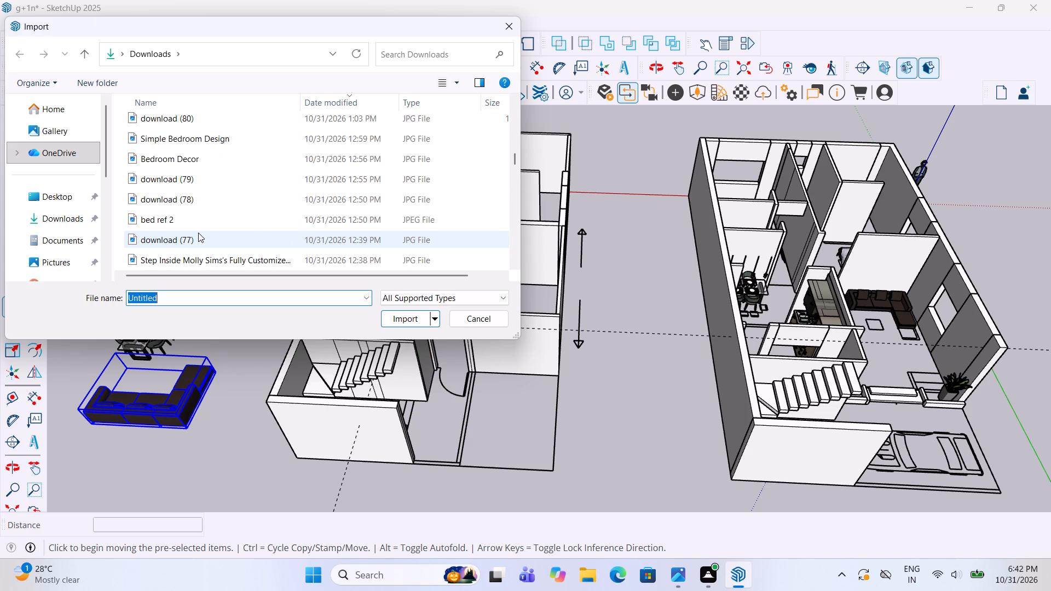
{"action": "scroll", "coordinate": [198, 233], "scroll_direction": "down", "scroll_amount": 6}
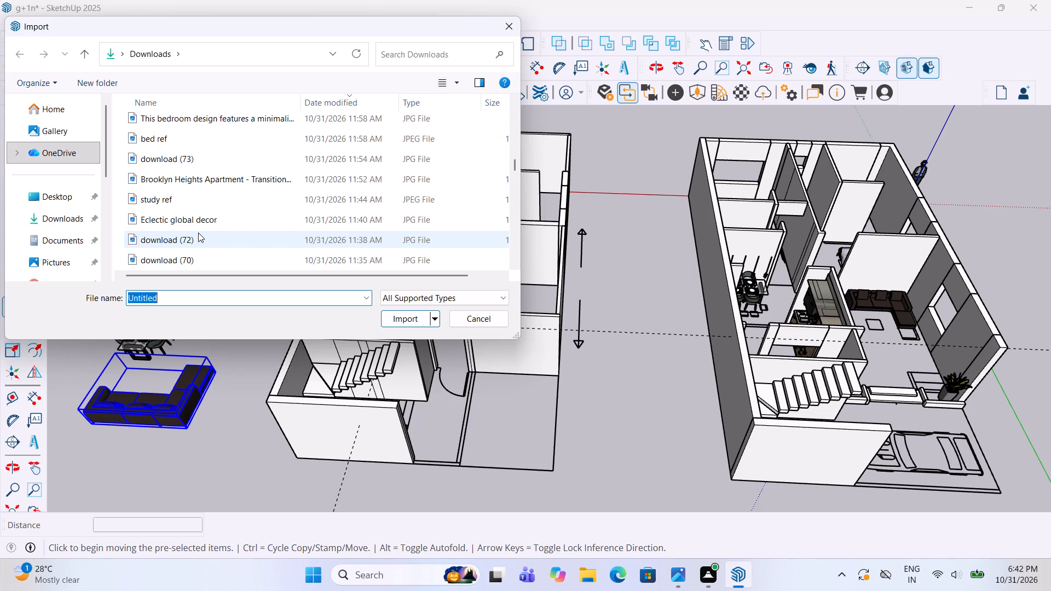
{"action": "scroll", "coordinate": [198, 233], "scroll_direction": "down", "scroll_amount": 6}
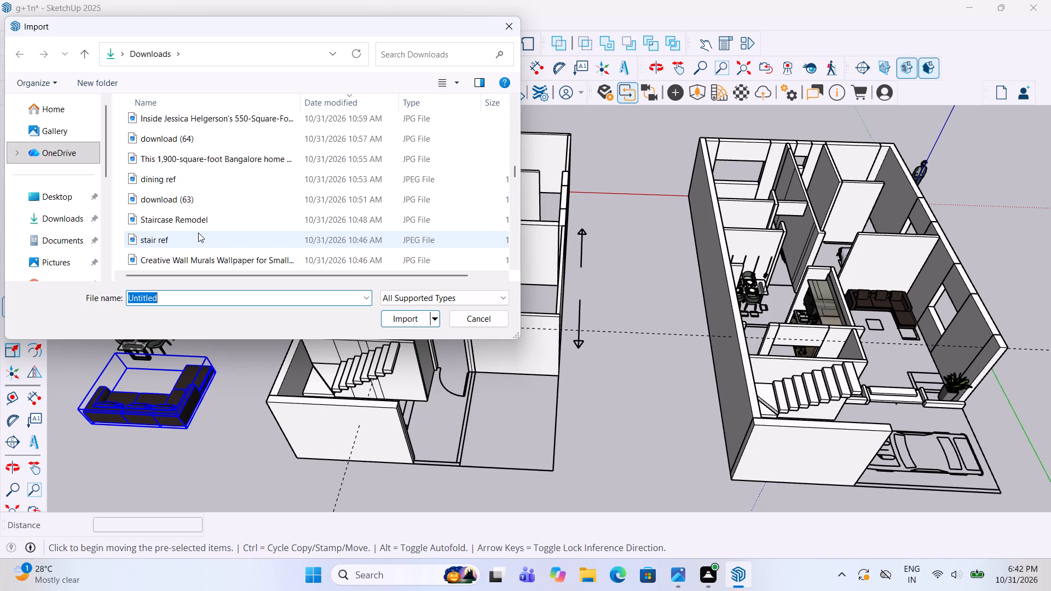
{"action": "scroll", "coordinate": [198, 233], "scroll_direction": "down", "scroll_amount": 9}
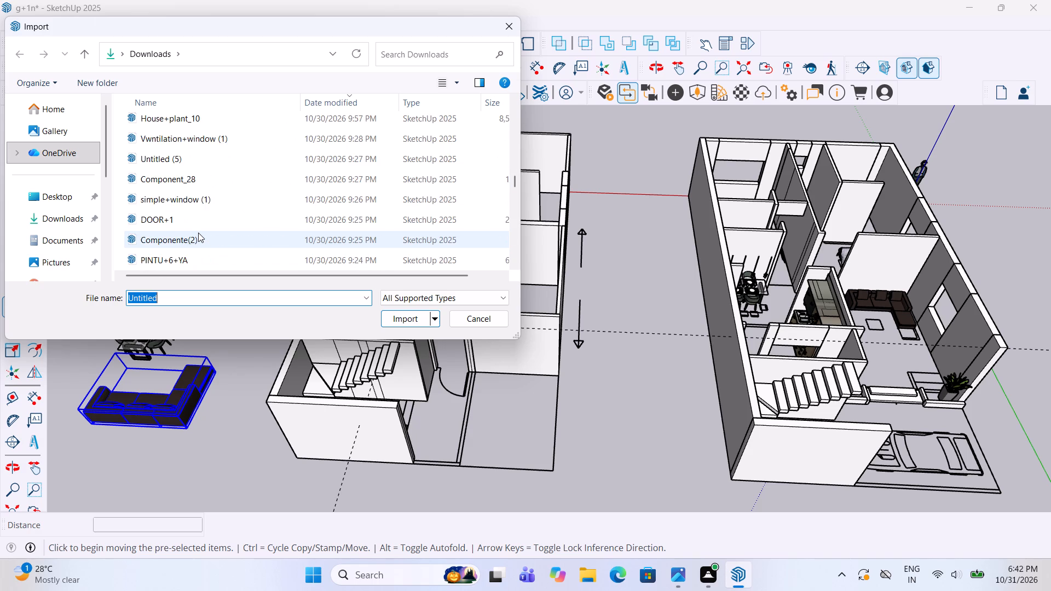
{"action": "scroll", "coordinate": [198, 233], "scroll_direction": "down", "scroll_amount": 5}
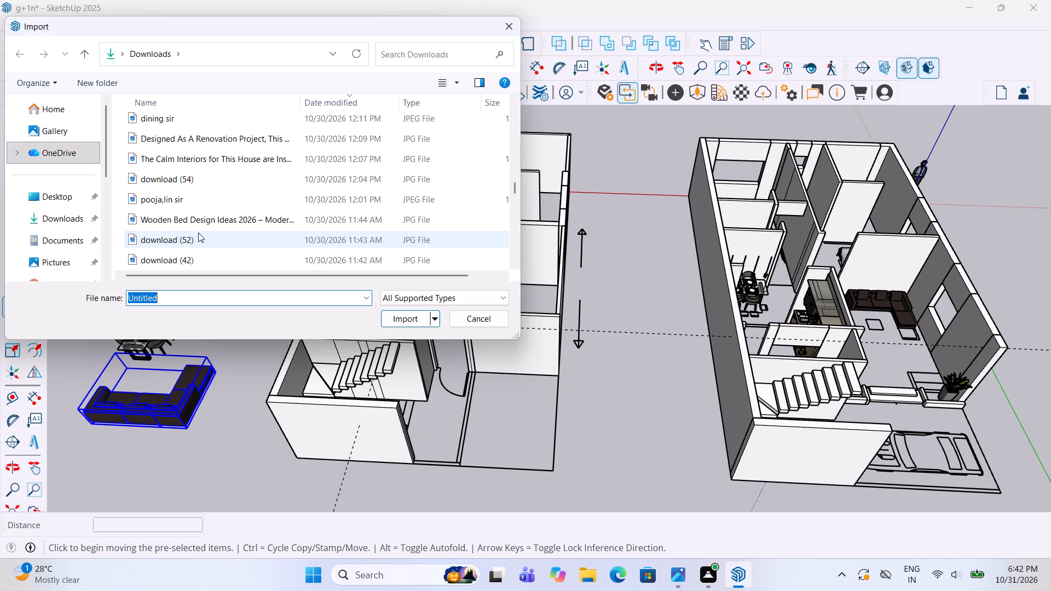
{"action": "scroll", "coordinate": [198, 233], "scroll_direction": "down", "scroll_amount": 10}
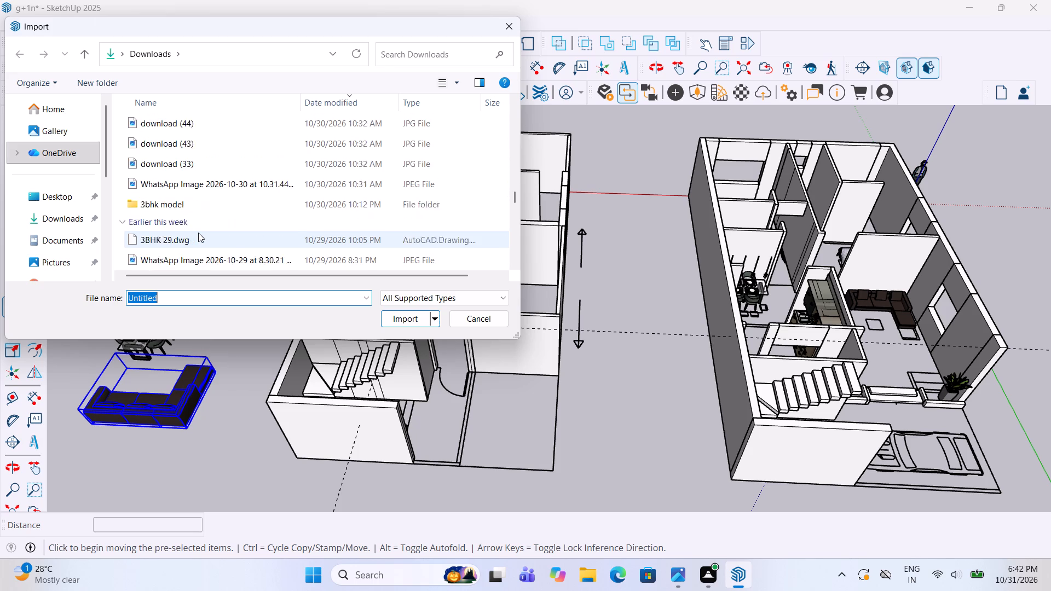
{"action": "scroll", "coordinate": [198, 233], "scroll_direction": "down", "scroll_amount": 2}
{"action": "scroll", "coordinate": [198, 233], "scroll_direction": "up", "scroll_amount": 3}
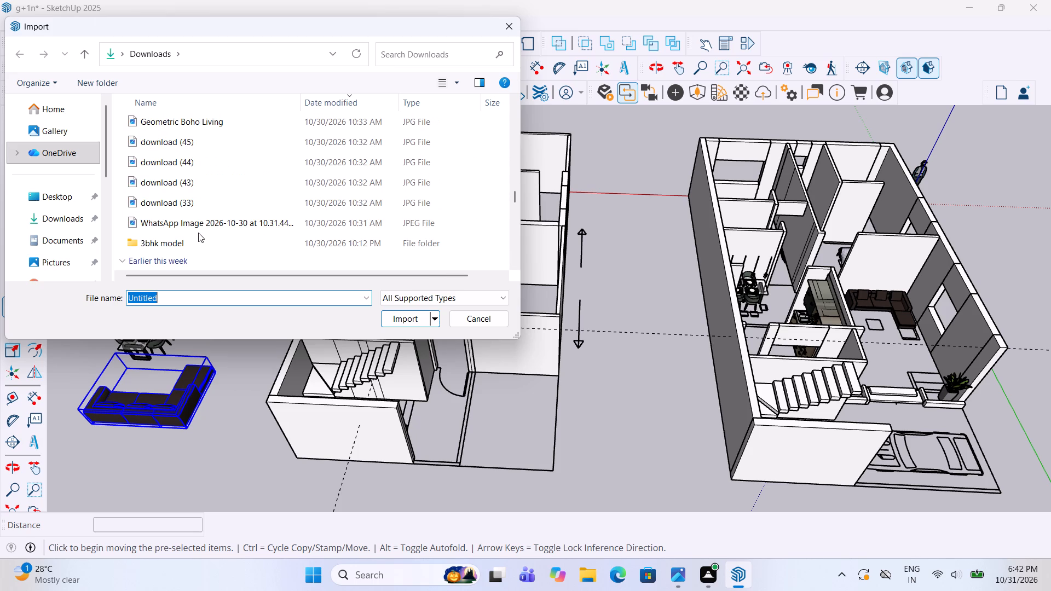
{"action": "scroll", "coordinate": [198, 233], "scroll_direction": "up", "scroll_amount": 6}
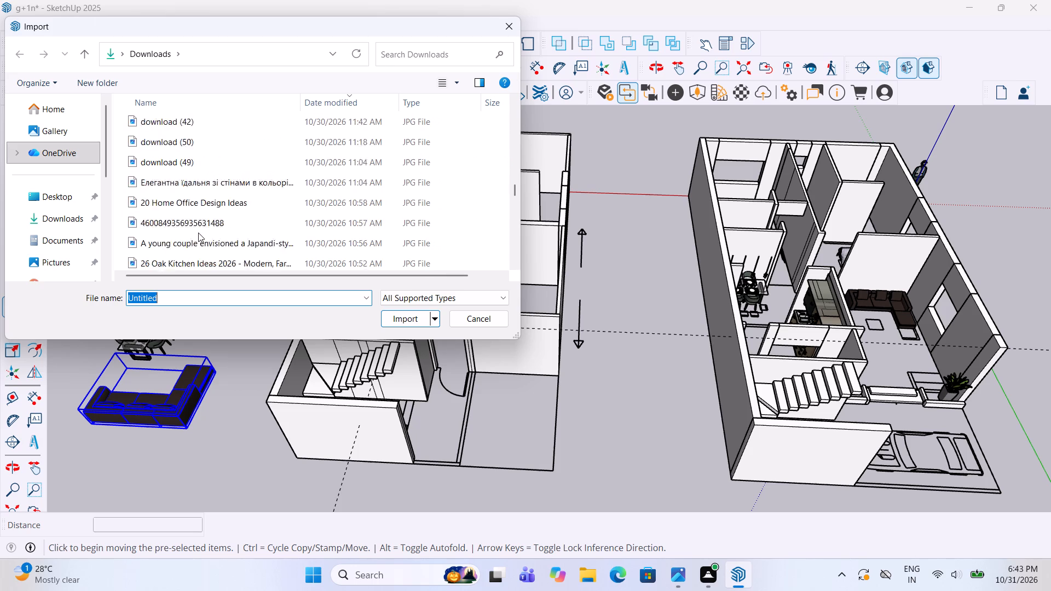
{"action": "scroll", "coordinate": [198, 233], "scroll_direction": "up", "scroll_amount": 6}
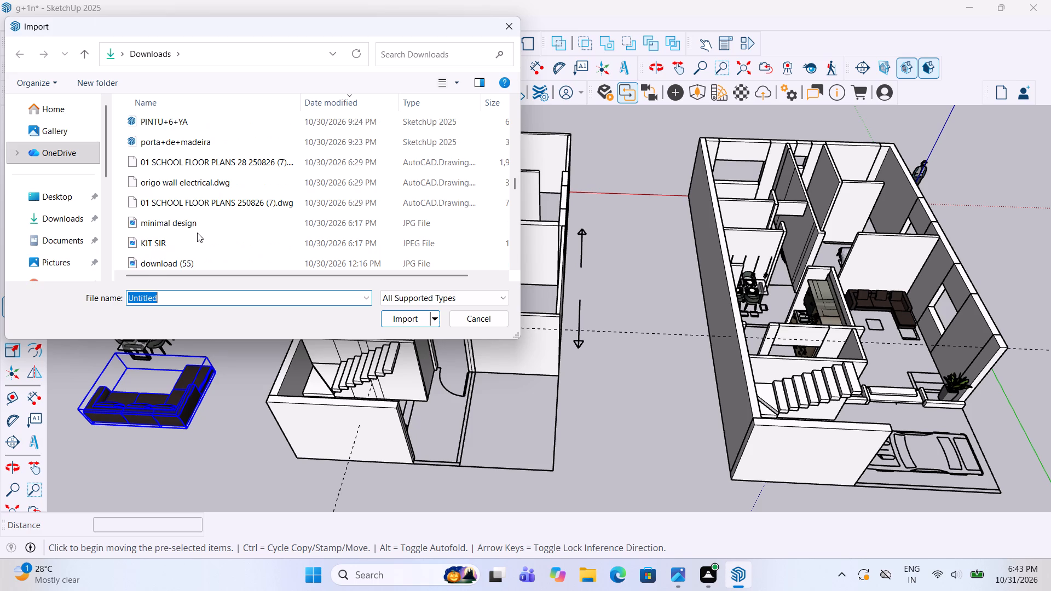
{"action": "scroll", "coordinate": [197, 233], "scroll_direction": "up", "scroll_amount": 4}
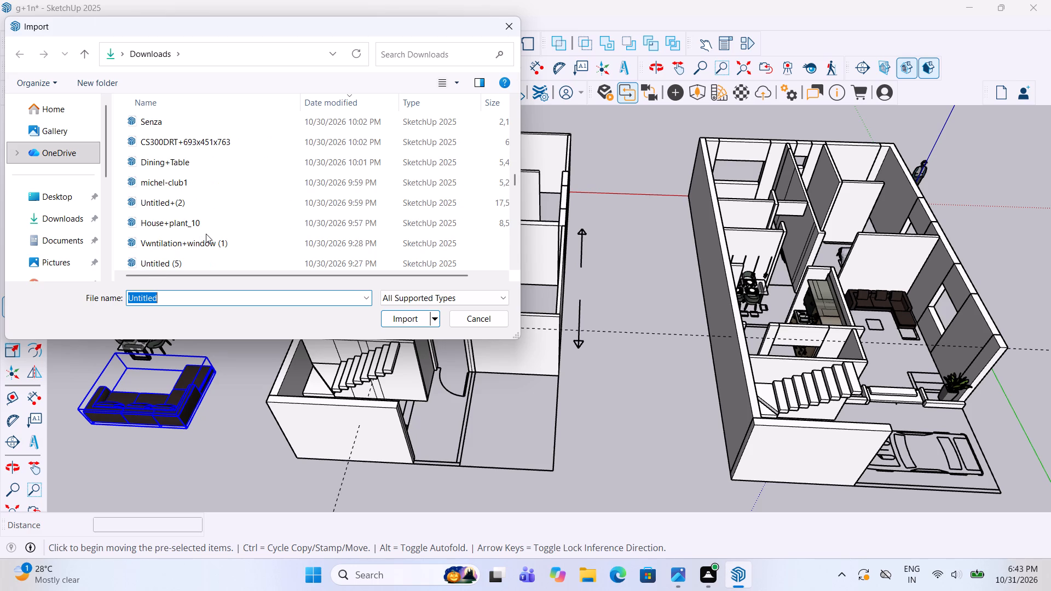
{"action": "left_click", "coordinate": [178, 200]}
{"action": "left_click", "coordinate": [389, 316]}
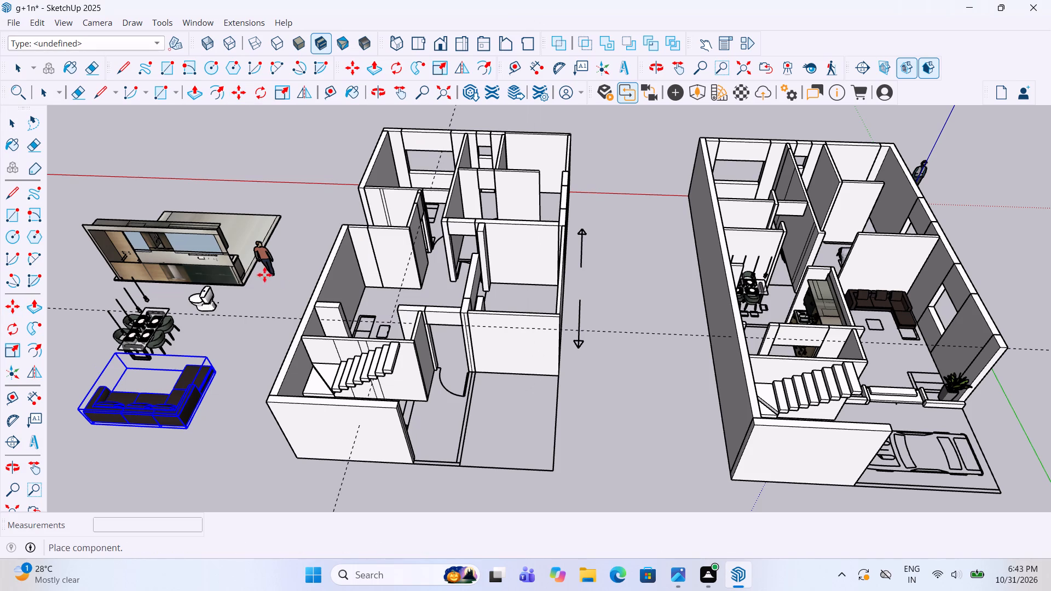
{"action": "scroll", "coordinate": [258, 274], "scroll_direction": "down", "scroll_amount": 4}
{"action": "scroll", "coordinate": [213, 354], "scroll_direction": "up", "scroll_amount": 5}
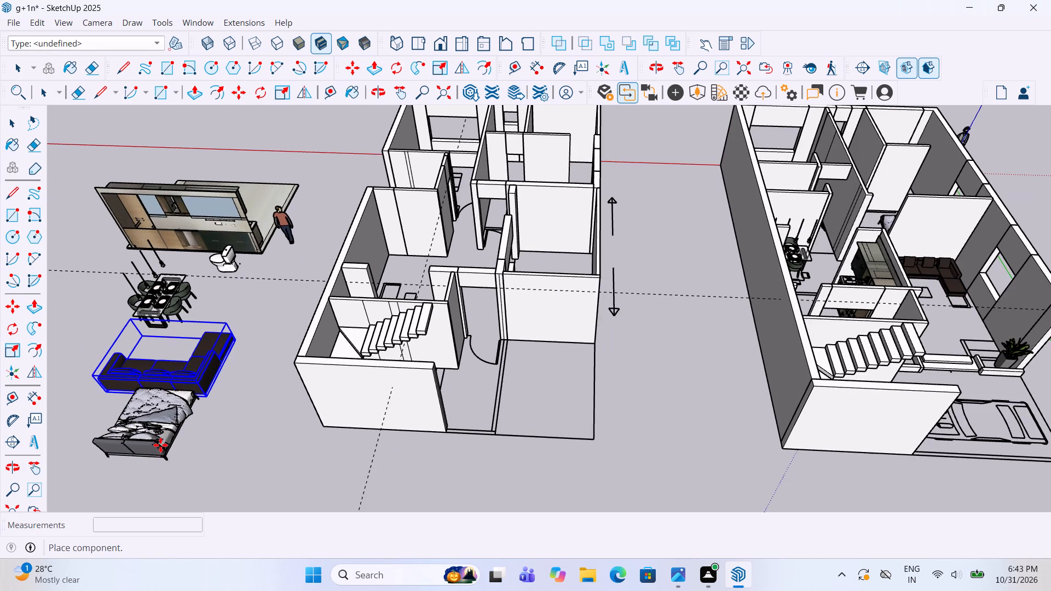
{"action": "left_click", "coordinate": [159, 446]}
Import the House+plant_10 model from Downloads and place it outside the second floor, beside the dining set and sofa, away from the house.
{"action": "left_click", "coordinate": [16, 21]}
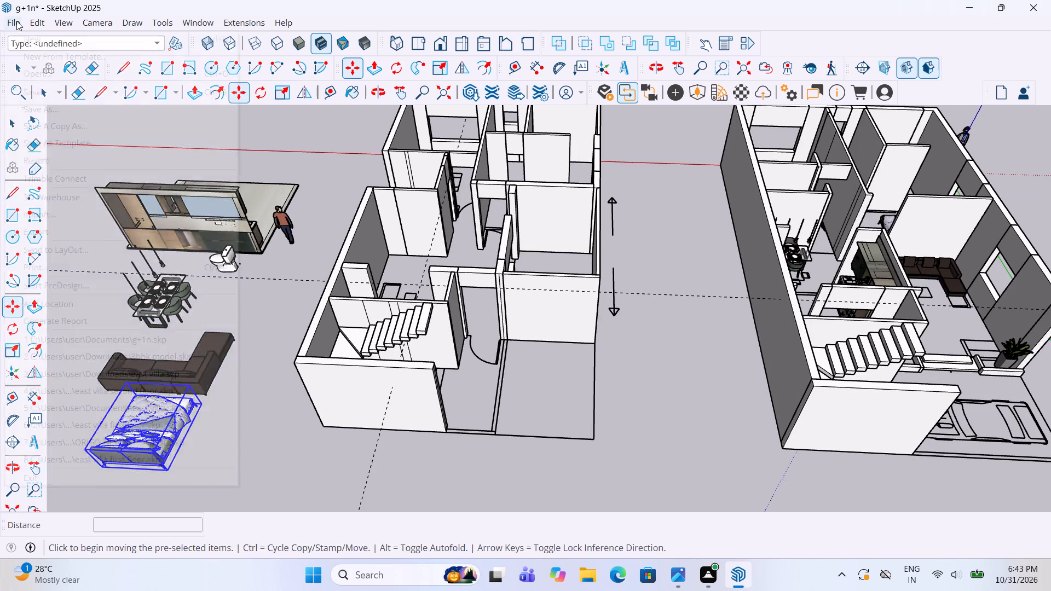
{"action": "left_click", "coordinate": [65, 215]}
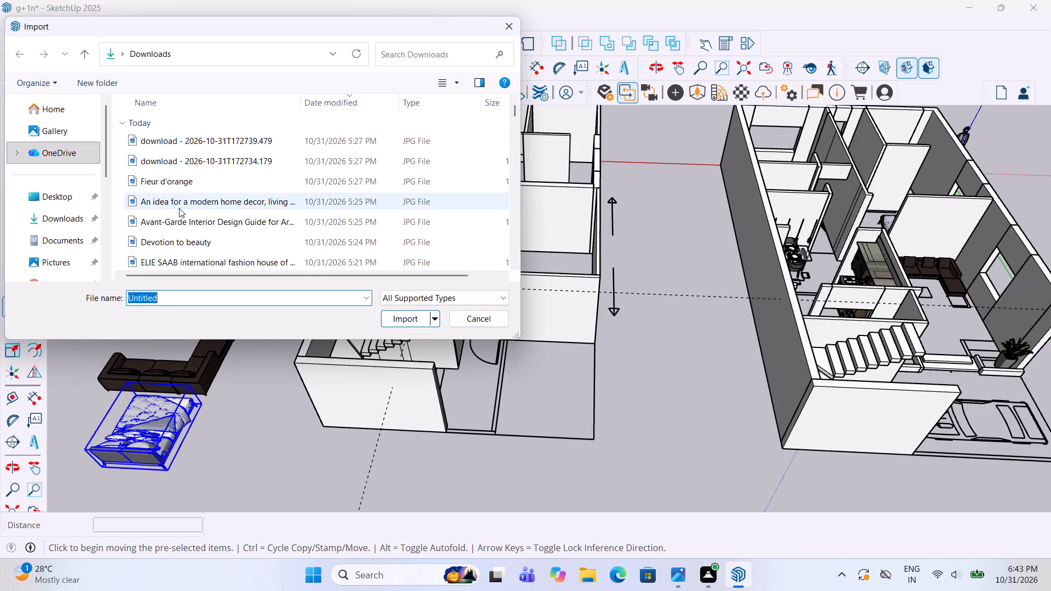
{"action": "scroll", "coordinate": [179, 208], "scroll_direction": "down", "scroll_amount": 12}
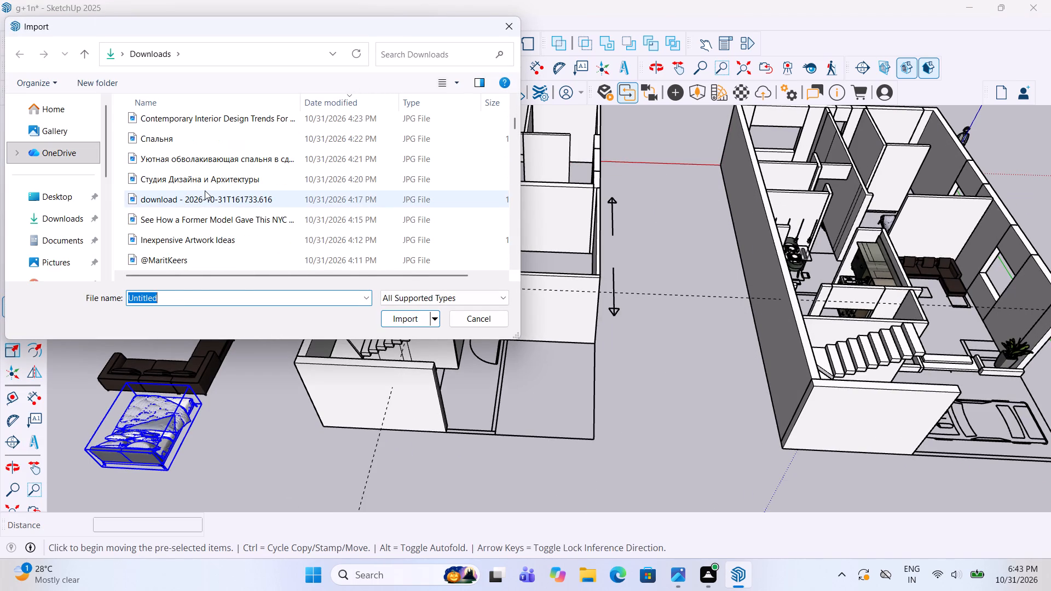
{"action": "scroll", "coordinate": [208, 190], "scroll_direction": "down", "scroll_amount": 17}
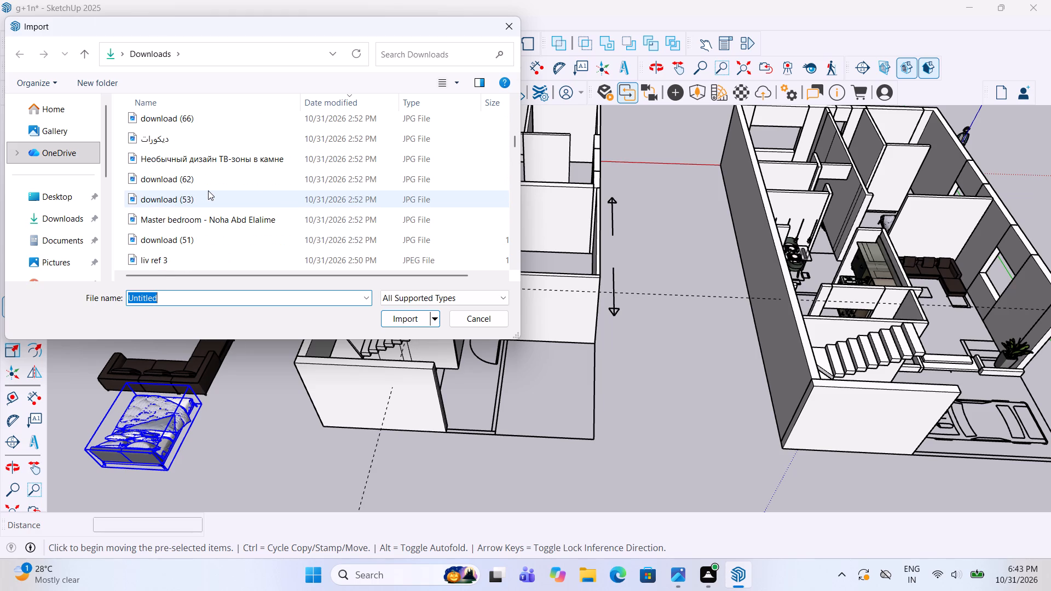
{"action": "scroll", "coordinate": [208, 190], "scroll_direction": "down", "scroll_amount": 15}
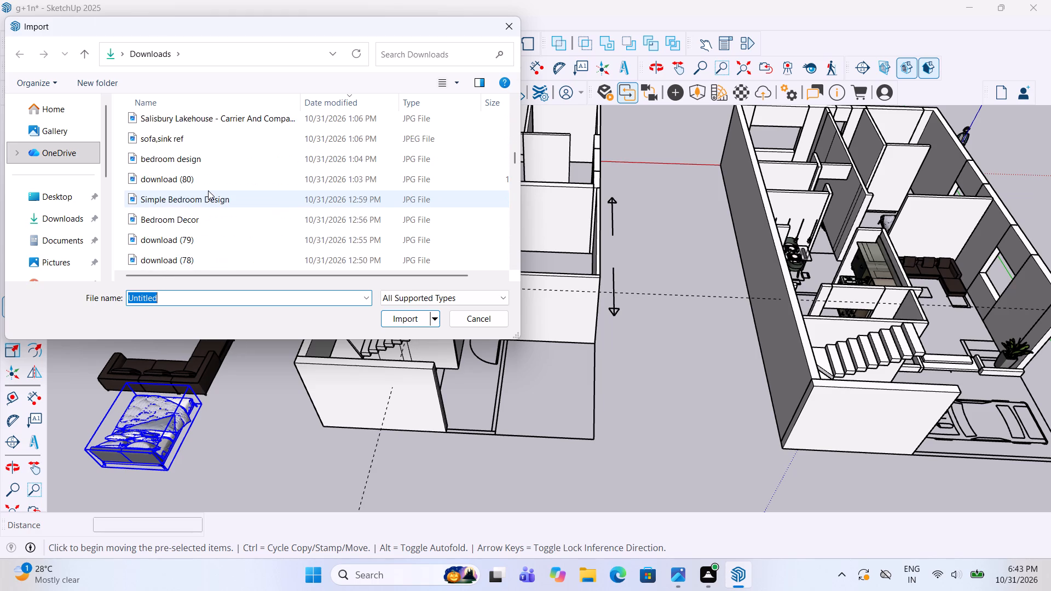
{"action": "scroll", "coordinate": [208, 190], "scroll_direction": "down", "scroll_amount": 10}
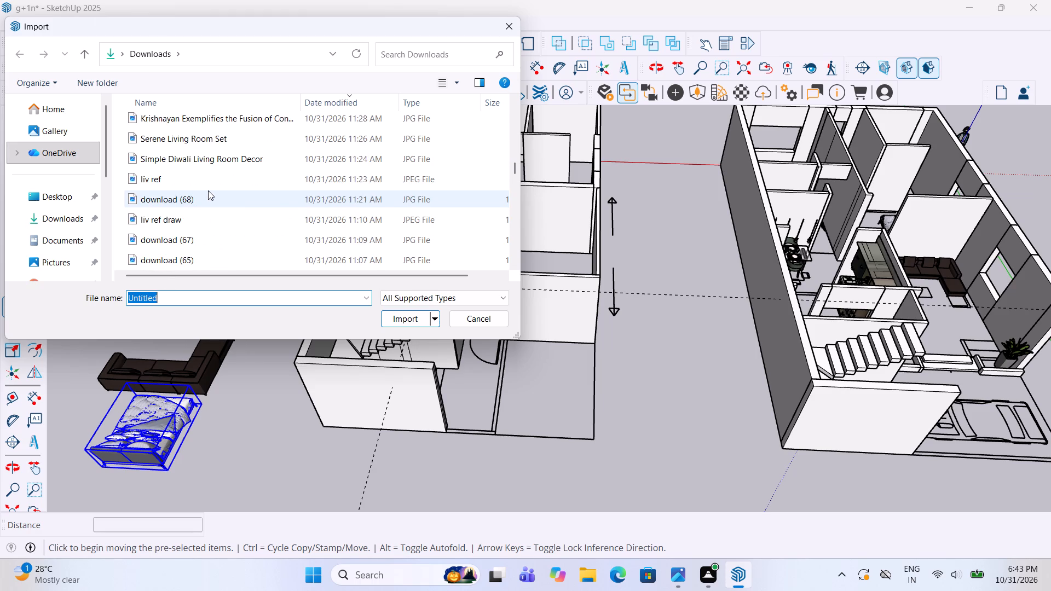
{"action": "scroll", "coordinate": [208, 190], "scroll_direction": "down", "scroll_amount": 7}
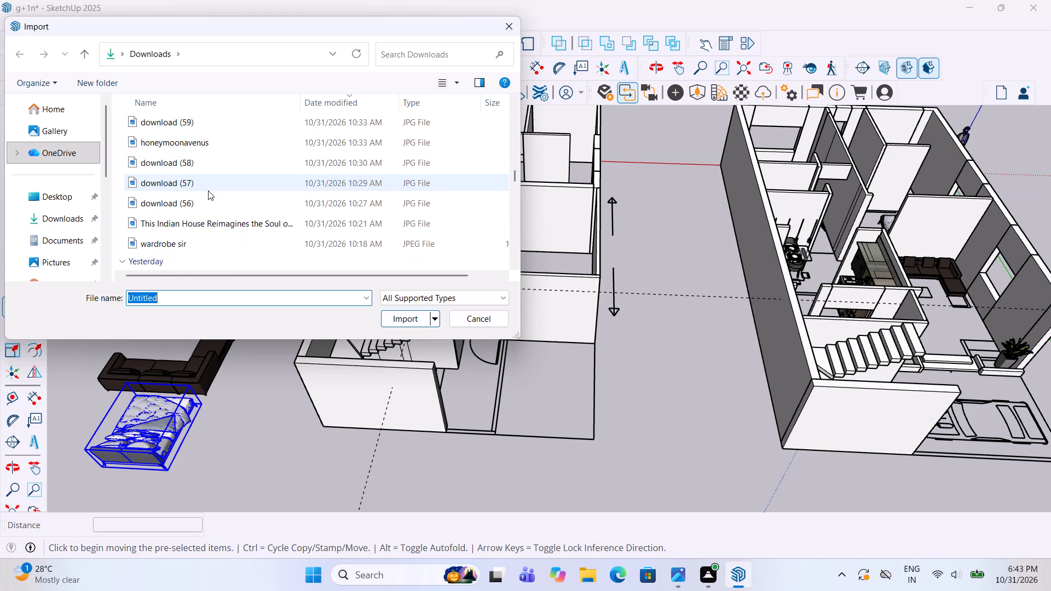
{"action": "scroll", "coordinate": [208, 190], "scroll_direction": "down", "scroll_amount": 4}
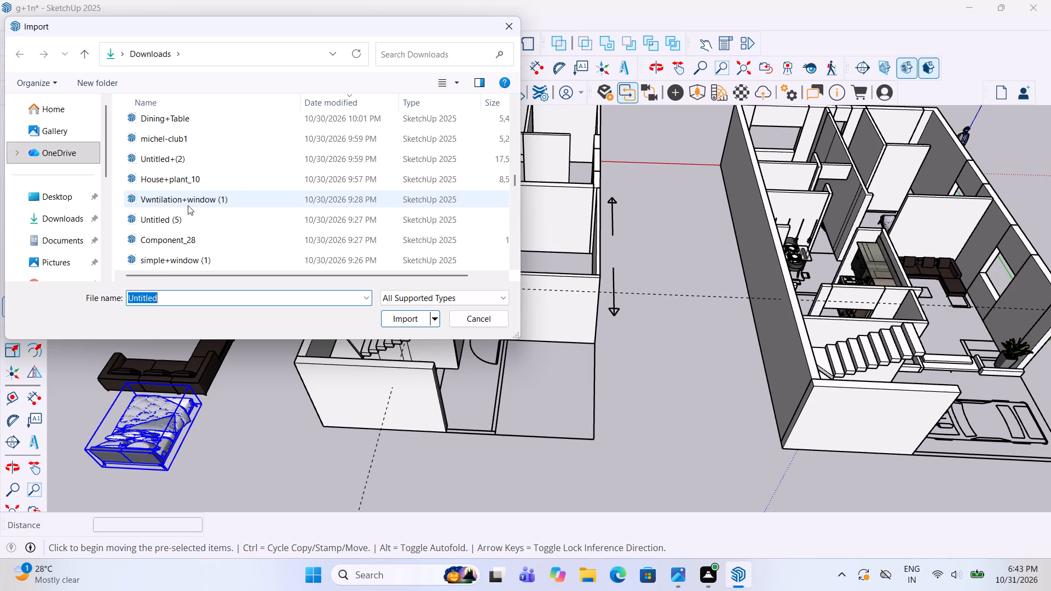
{"action": "left_click", "coordinate": [191, 185]}
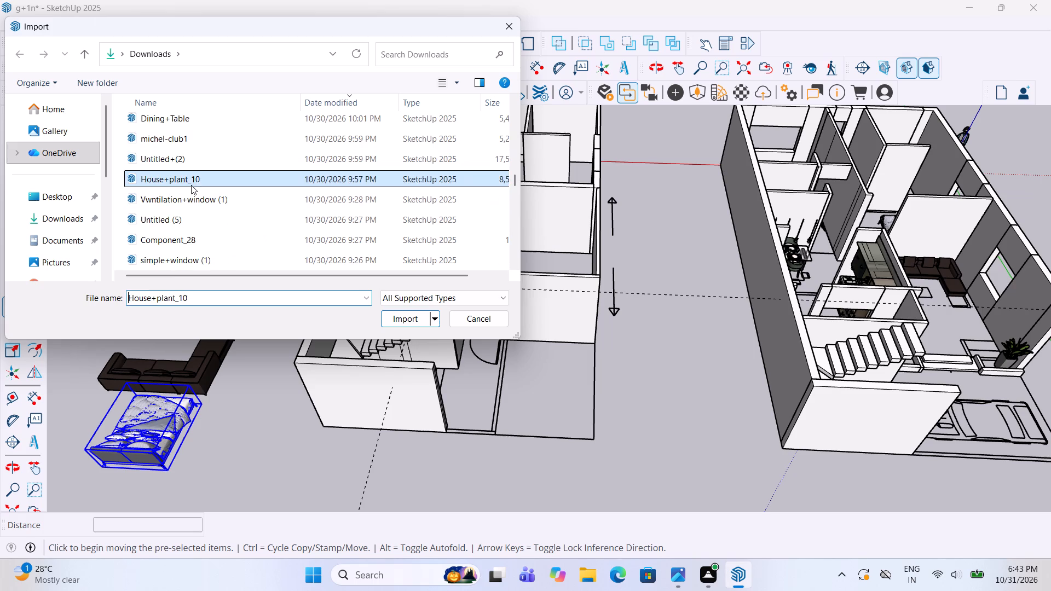
{"action": "left_click", "coordinate": [393, 317]}
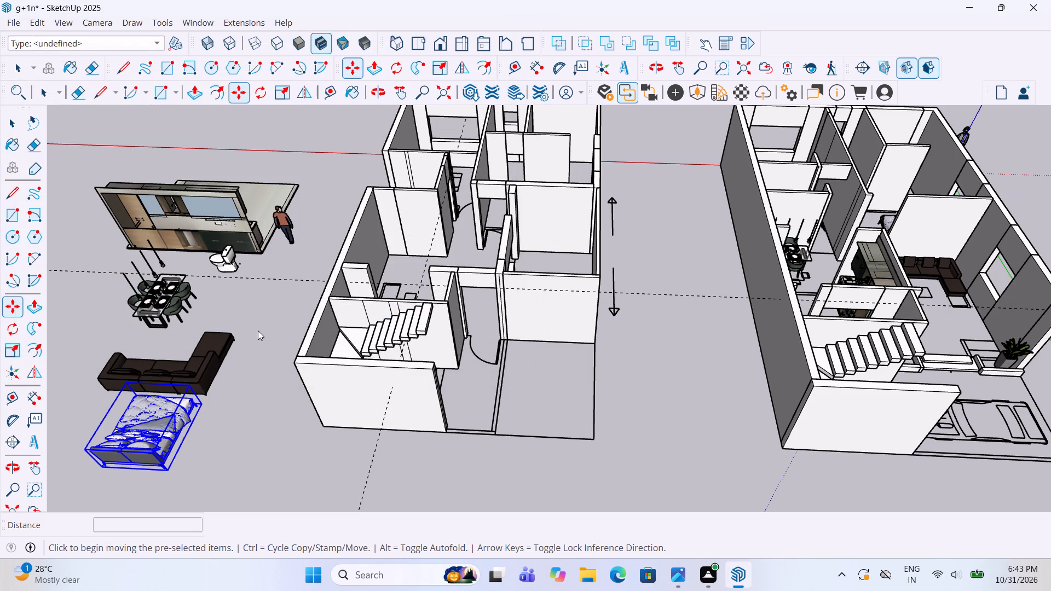
{"action": "scroll", "coordinate": [441, 311], "scroll_direction": "down", "scroll_amount": 6}
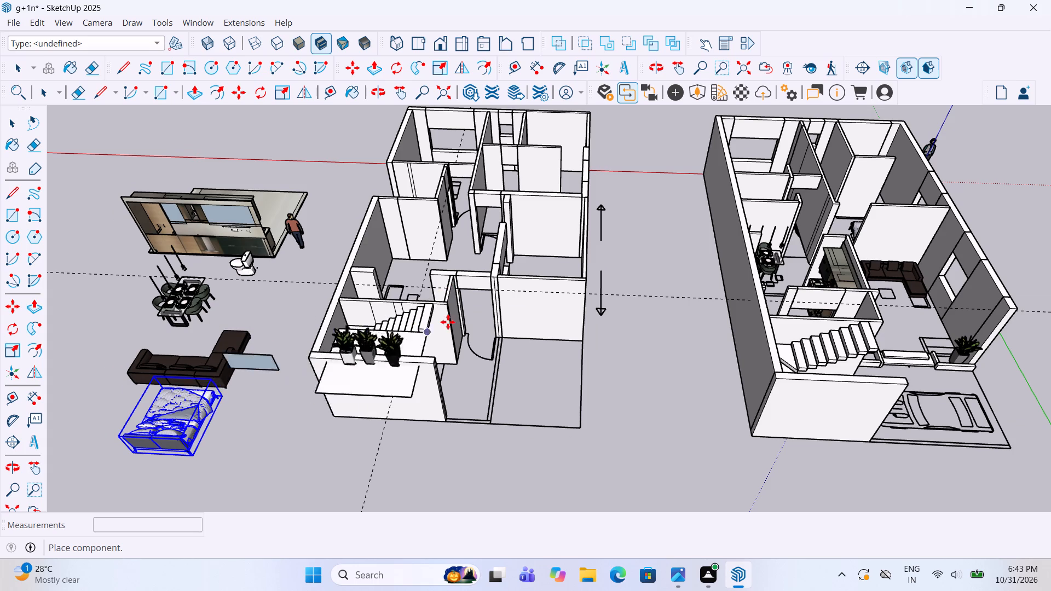
{"action": "scroll", "coordinate": [448, 322], "scroll_direction": "down", "scroll_amount": 6}
{"action": "scroll", "coordinate": [377, 322], "scroll_direction": "up", "scroll_amount": 5}
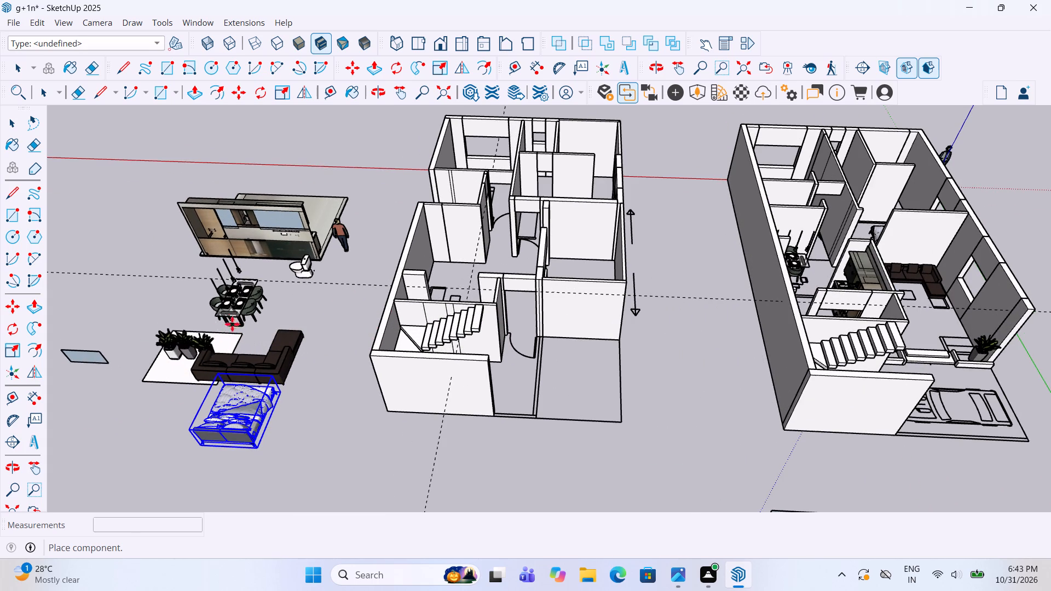
{"action": "left_click", "coordinate": [197, 312]}
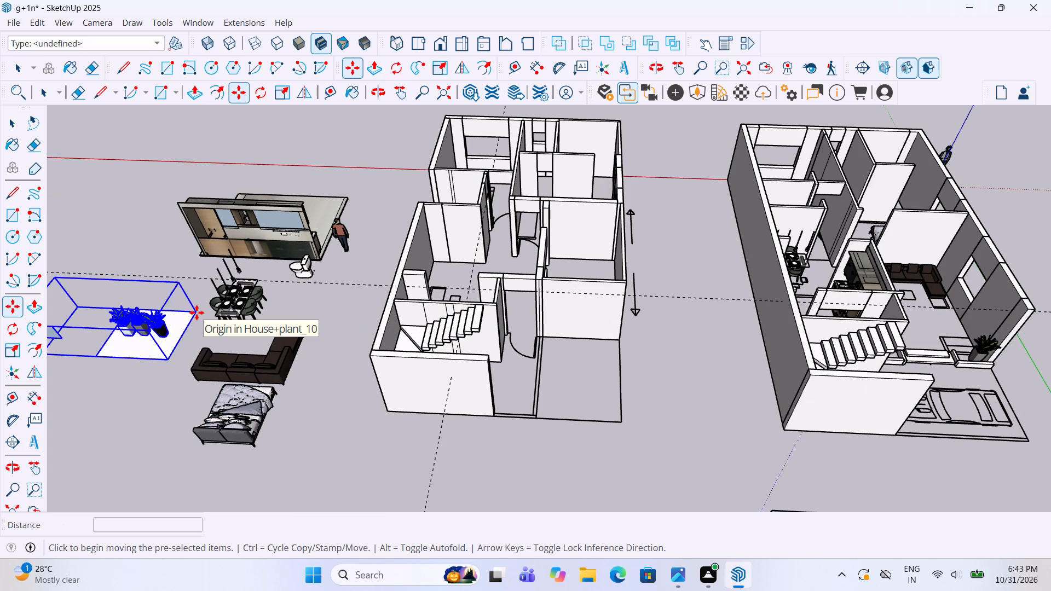
{"action": "key", "text": "Escape"}
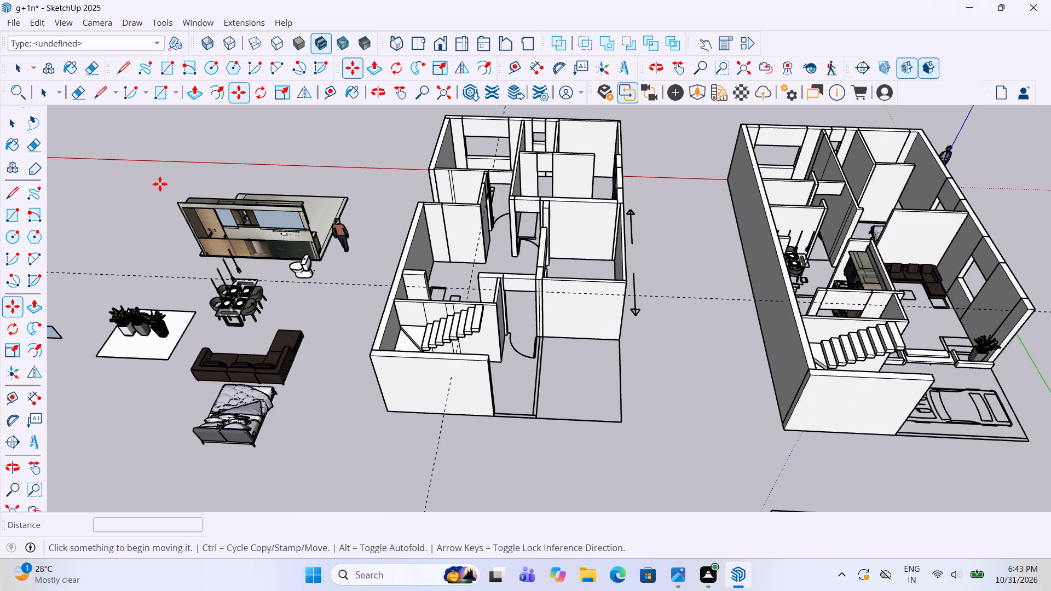
{"action": "key", "text": "space"}
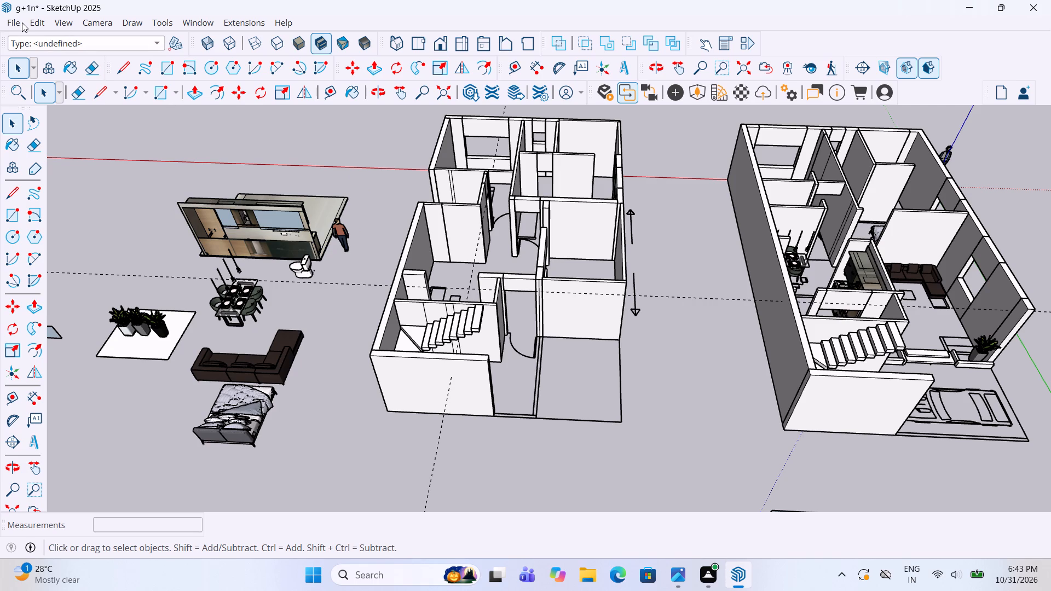
Import the Vwntilation+window (1) model from Downloads and place it outside the second floor, in front of the plant model on its outer side.
{"action": "left_click", "coordinate": [22, 22]}
{"action": "left_click", "coordinate": [68, 207]}
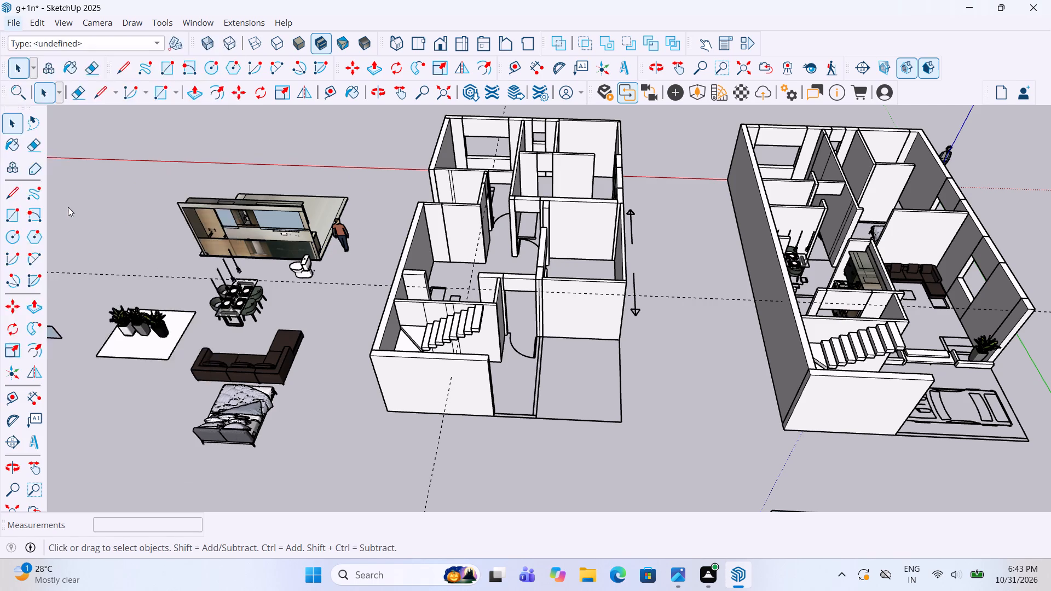
{"action": "scroll", "coordinate": [215, 229], "scroll_direction": "down", "scroll_amount": 5}
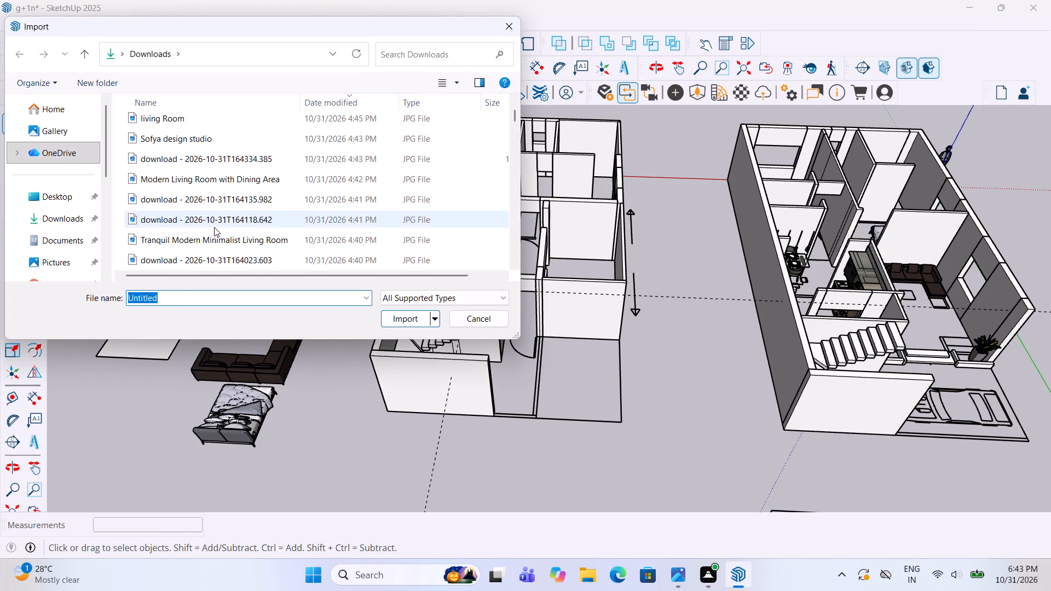
{"action": "scroll", "coordinate": [214, 227], "scroll_direction": "down", "scroll_amount": 14}
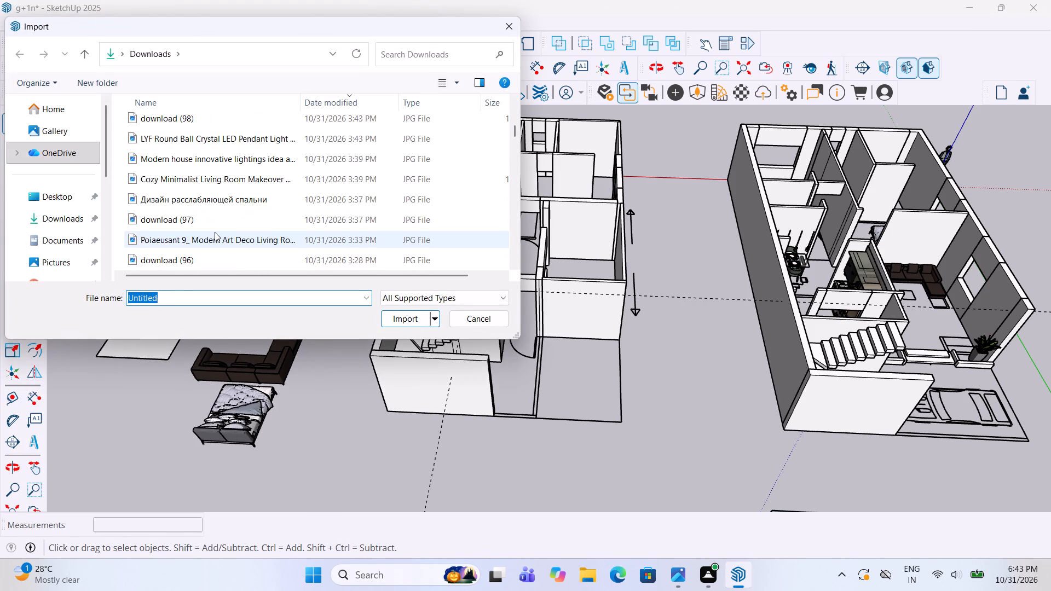
{"action": "scroll", "coordinate": [215, 232], "scroll_direction": "down", "scroll_amount": 10}
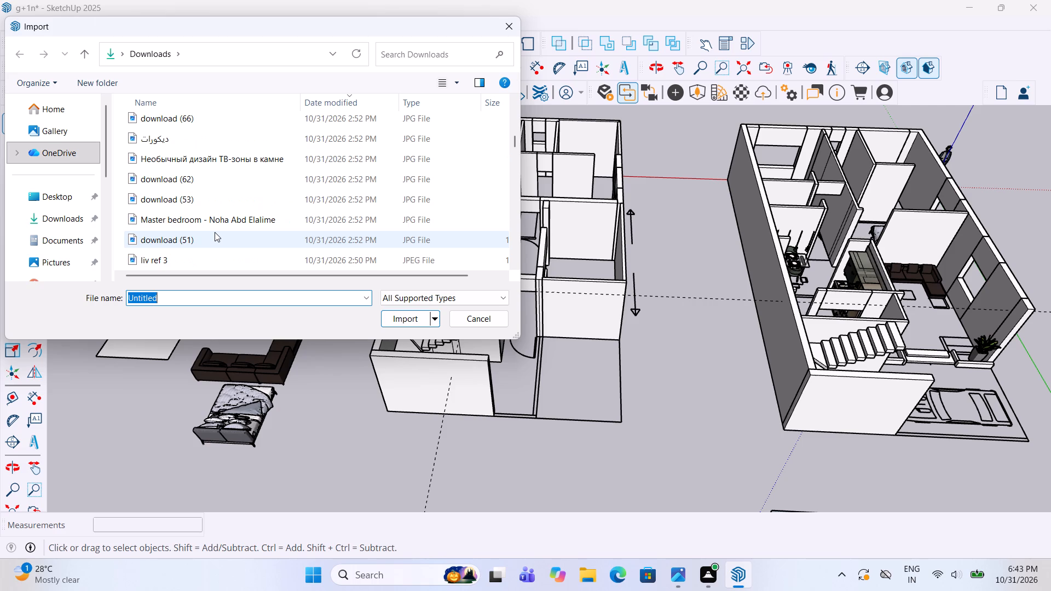
{"action": "scroll", "coordinate": [215, 232], "scroll_direction": "down", "scroll_amount": 16}
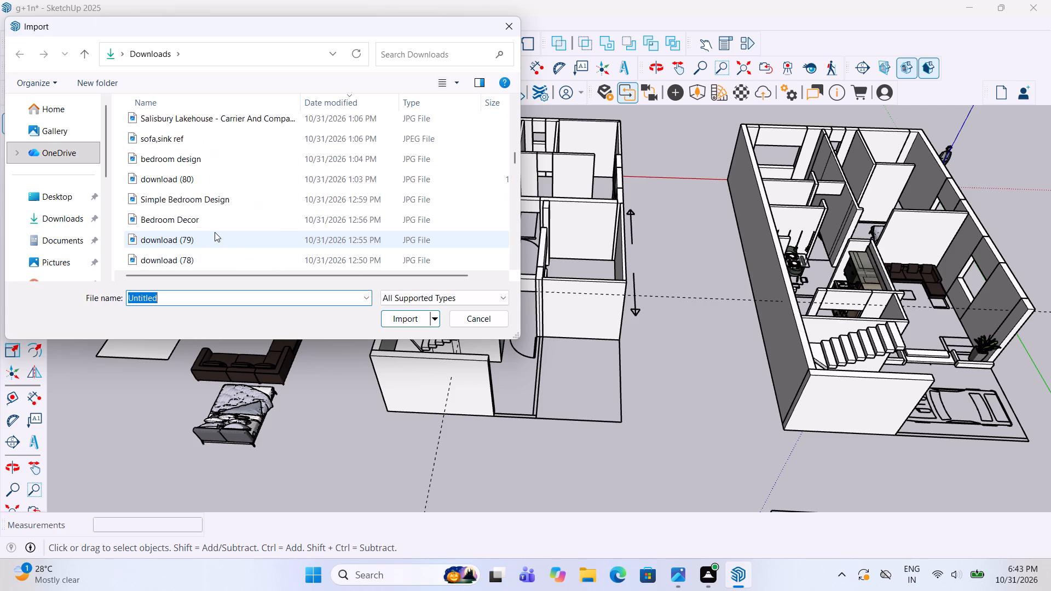
{"action": "scroll", "coordinate": [215, 232], "scroll_direction": "down", "scroll_amount": 6}
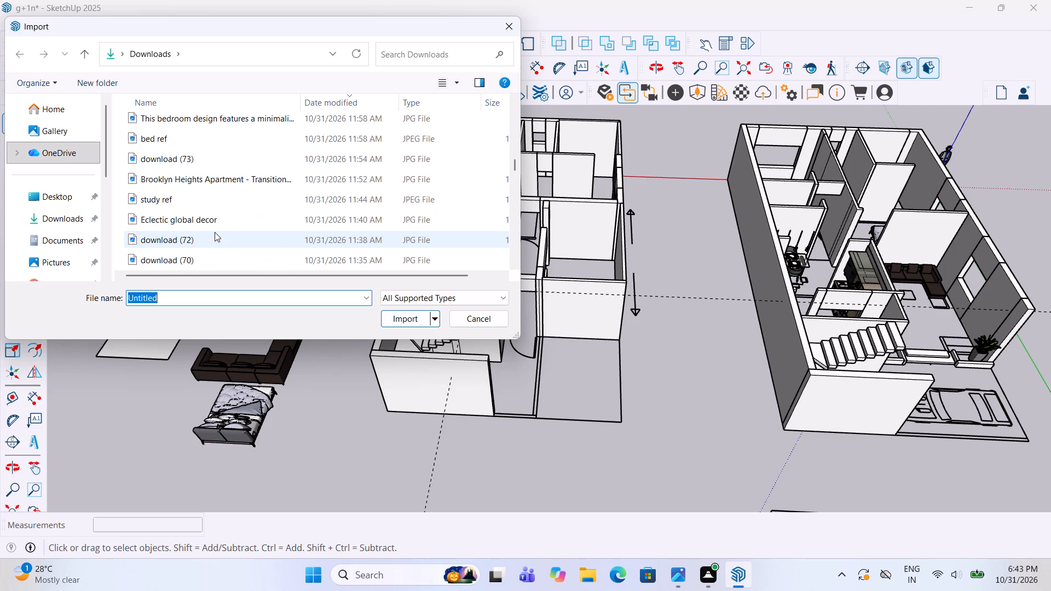
{"action": "scroll", "coordinate": [215, 232], "scroll_direction": "down", "scroll_amount": 4}
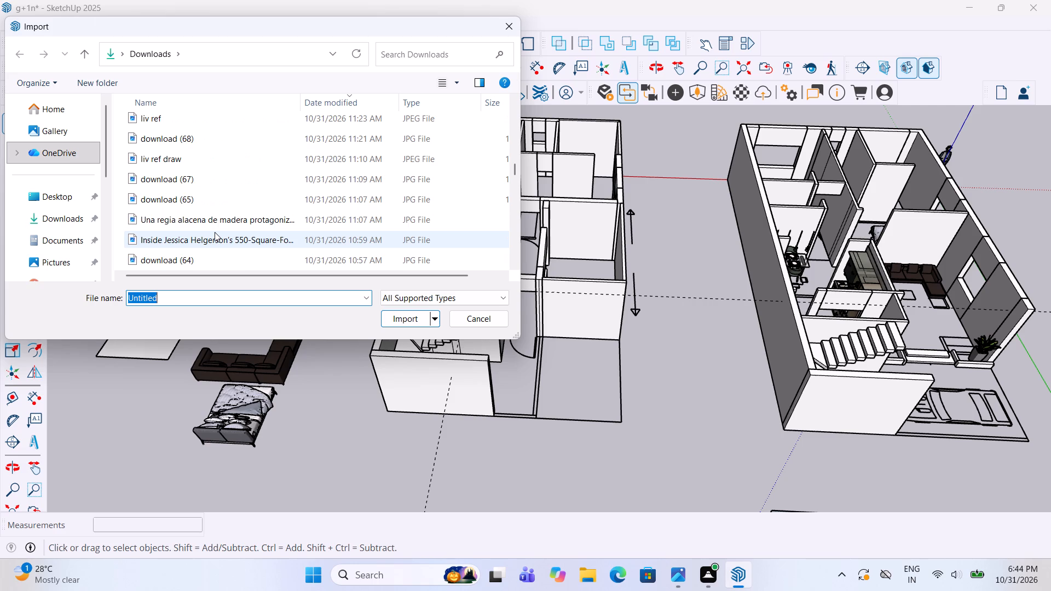
{"action": "scroll", "coordinate": [215, 232], "scroll_direction": "down", "scroll_amount": 7}
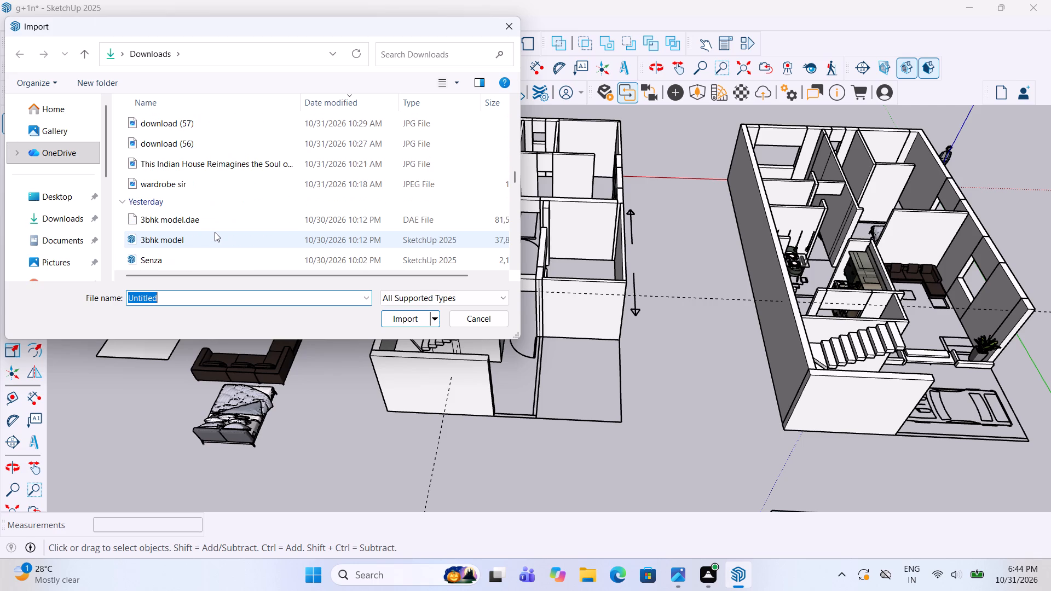
{"action": "scroll", "coordinate": [215, 232], "scroll_direction": "down", "scroll_amount": 2}
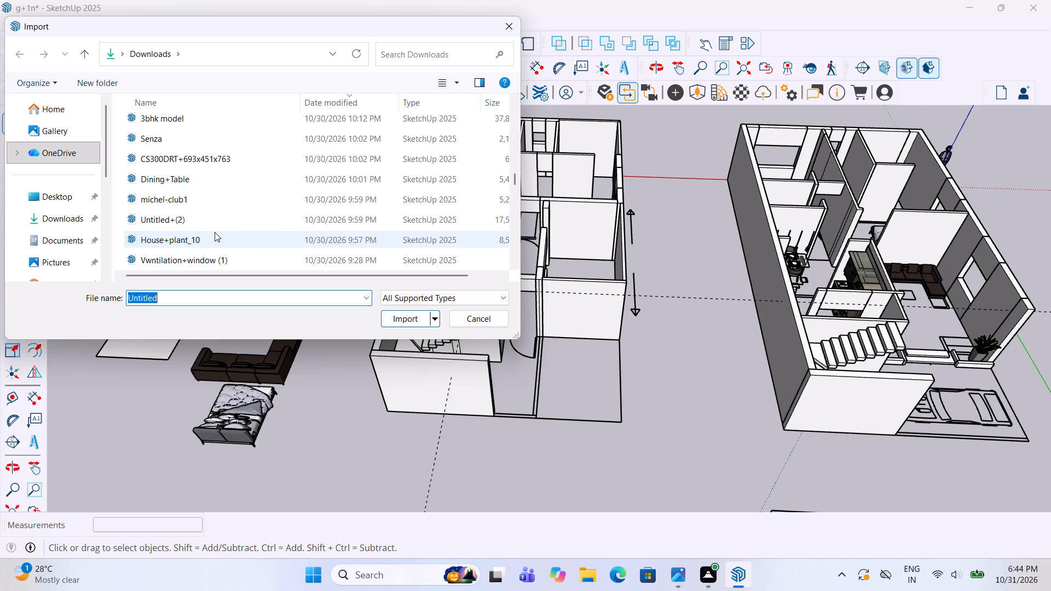
{"action": "left_click", "coordinate": [200, 259]}
{"action": "left_click", "coordinate": [394, 318]}
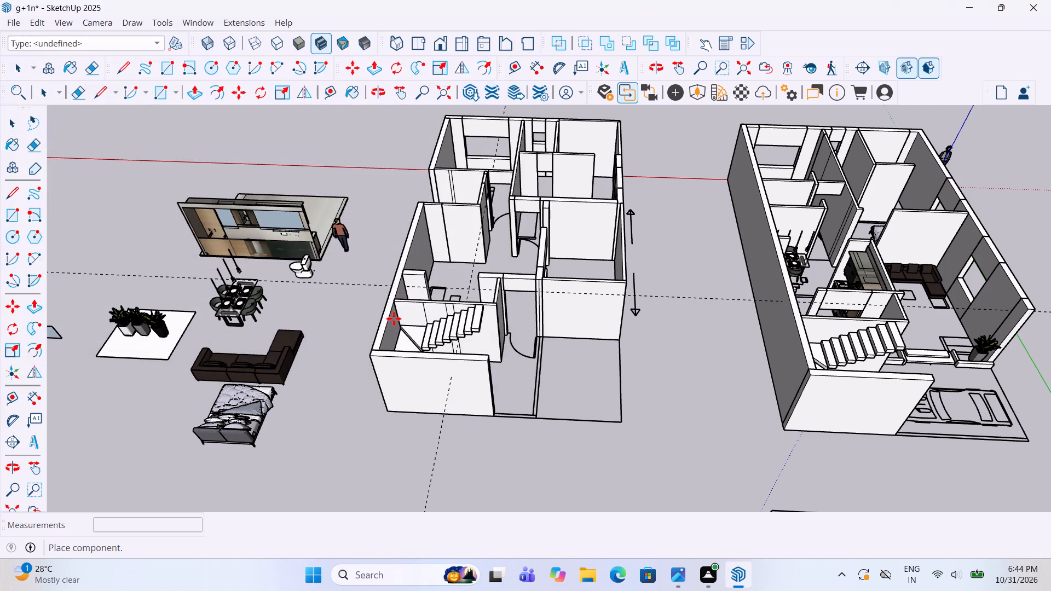
{"action": "scroll", "coordinate": [419, 301], "scroll_direction": "down", "scroll_amount": 5}
{"action": "scroll", "coordinate": [314, 318], "scroll_direction": "up", "scroll_amount": 5}
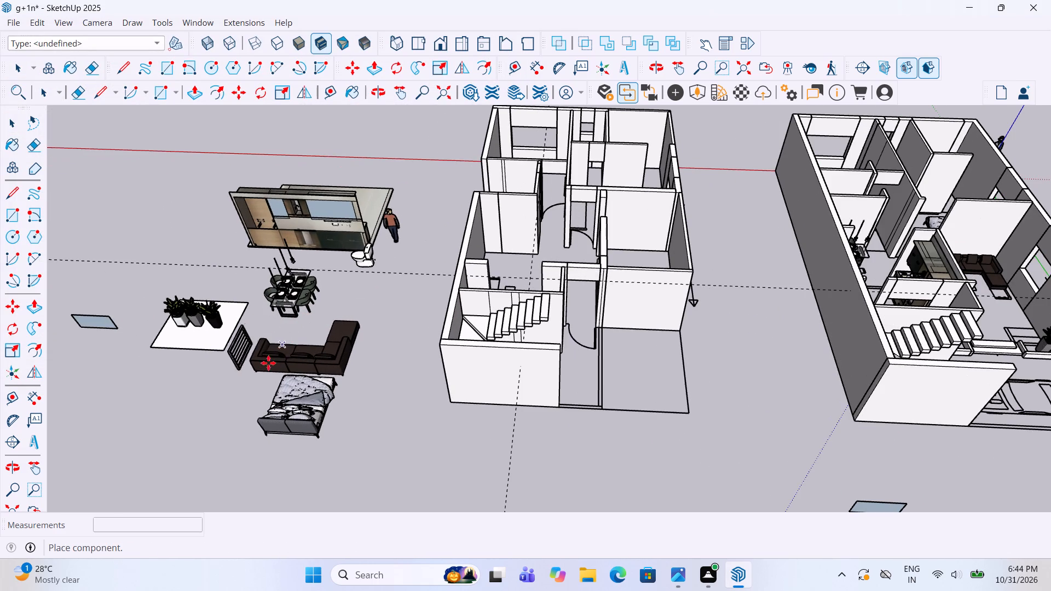
{"action": "left_click", "coordinate": [134, 363]}
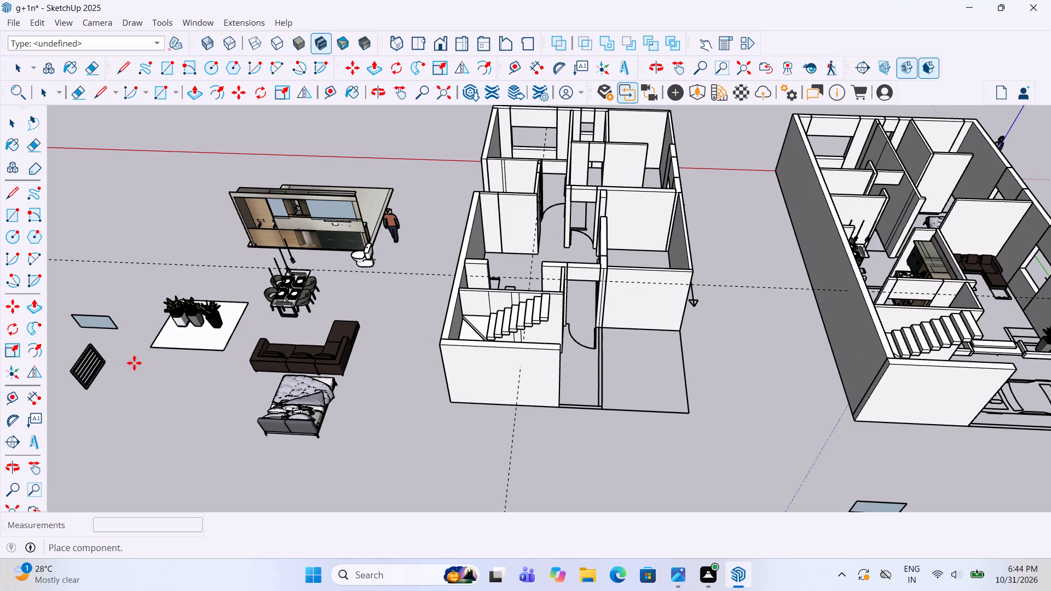
Import the Untitled (5) glass panel model from Downloads and place it well behind the imported furniture, away from the house.
{"action": "left_click", "coordinate": [20, 18]}
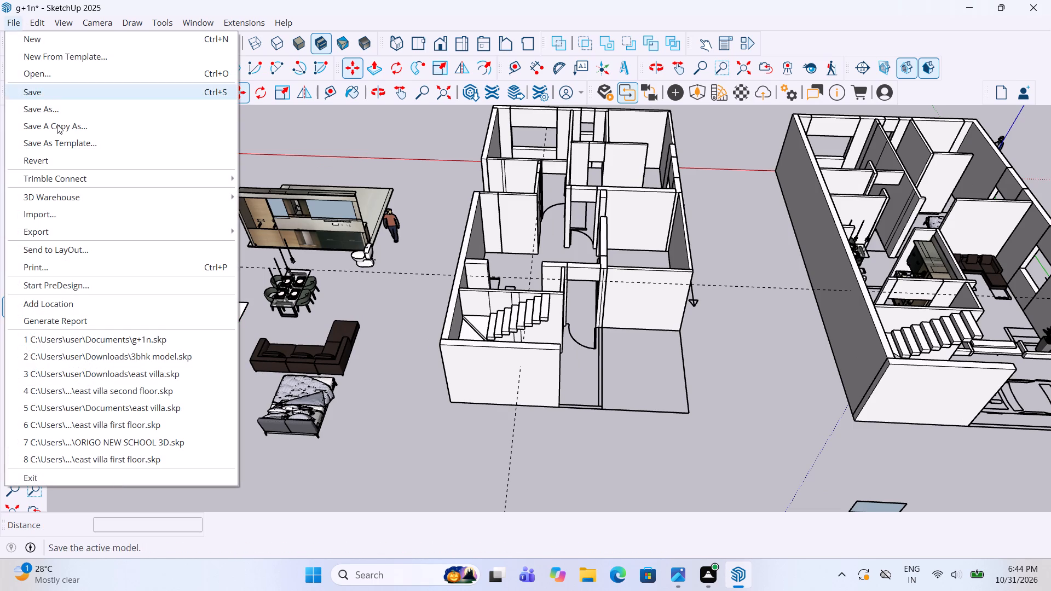
{"action": "left_click", "coordinate": [70, 210]}
{"action": "scroll", "coordinate": [243, 218], "scroll_direction": "down", "scroll_amount": 4}
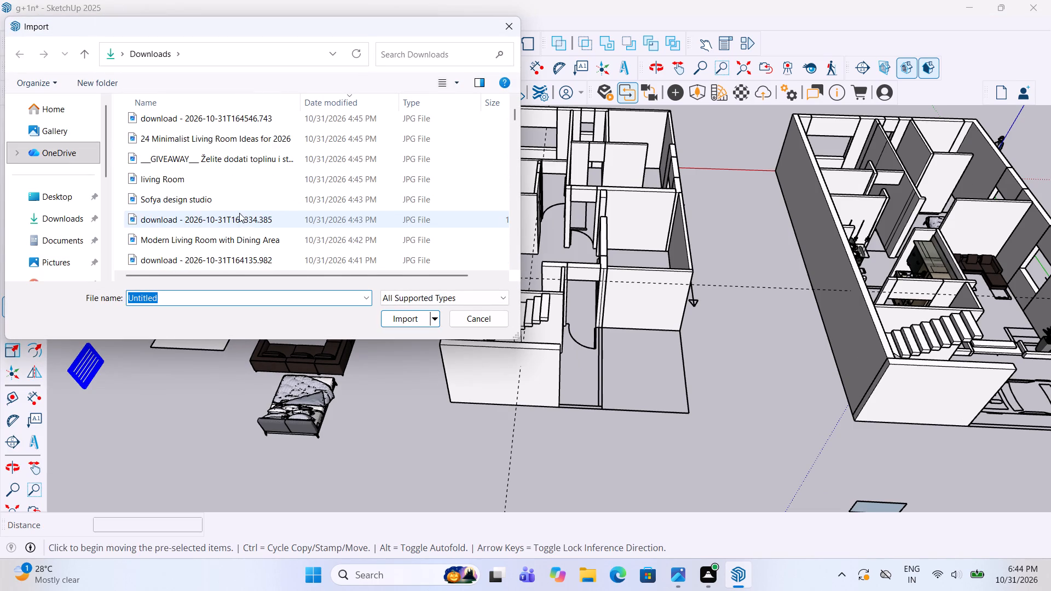
{"action": "scroll", "coordinate": [239, 213], "scroll_direction": "down", "scroll_amount": 17}
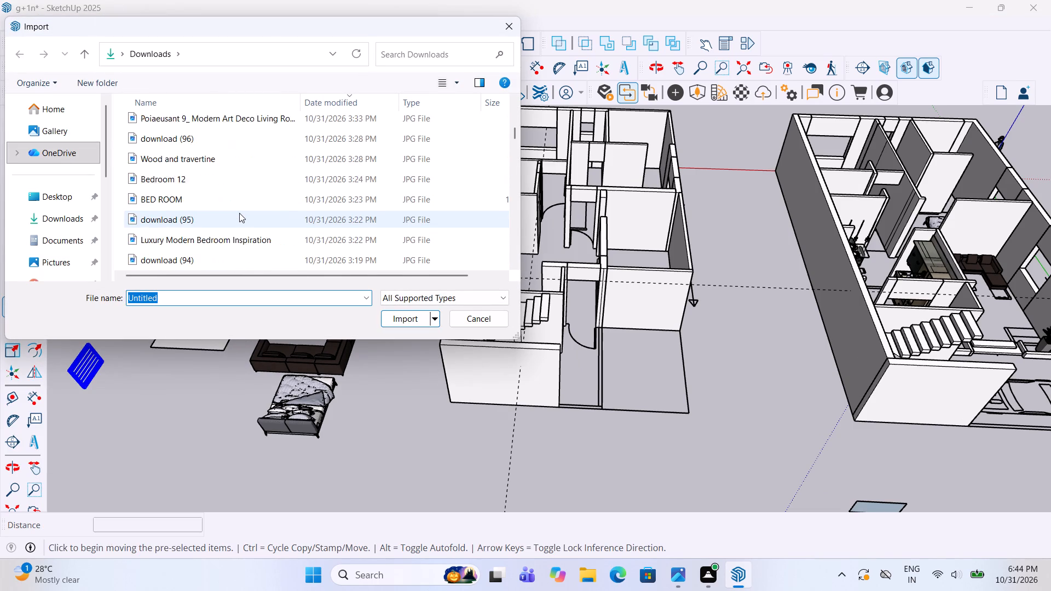
{"action": "scroll", "coordinate": [239, 213], "scroll_direction": "down", "scroll_amount": 14}
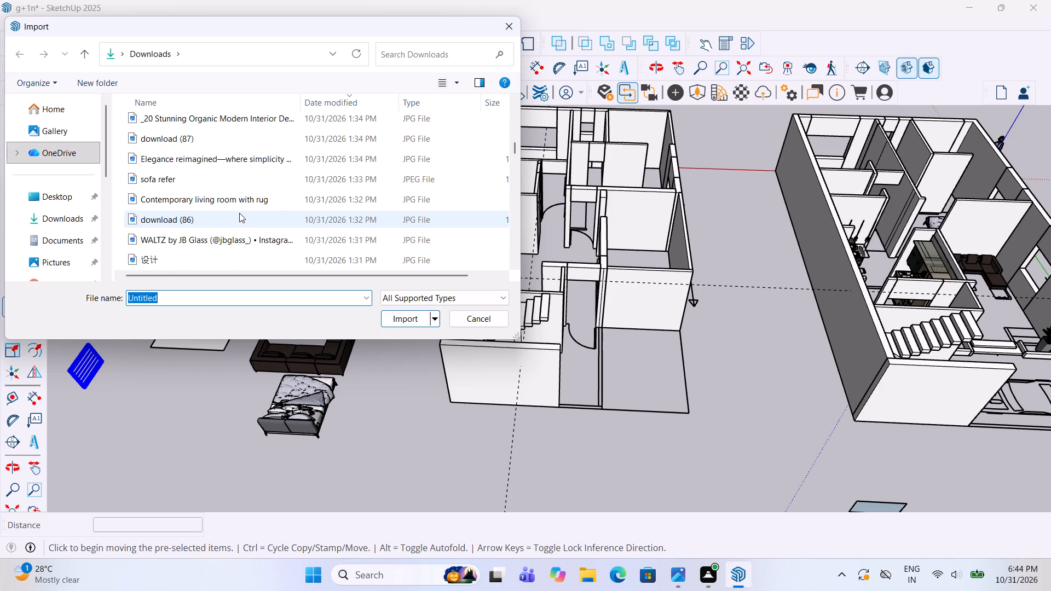
{"action": "scroll", "coordinate": [239, 213], "scroll_direction": "down", "scroll_amount": 3}
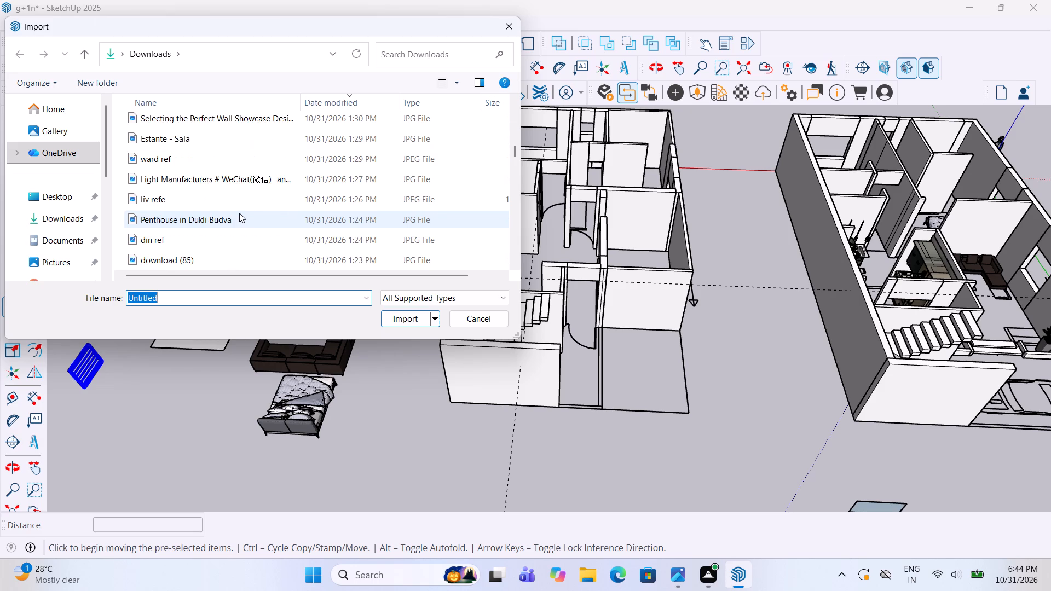
{"action": "scroll", "coordinate": [239, 213], "scroll_direction": "down", "scroll_amount": 4}
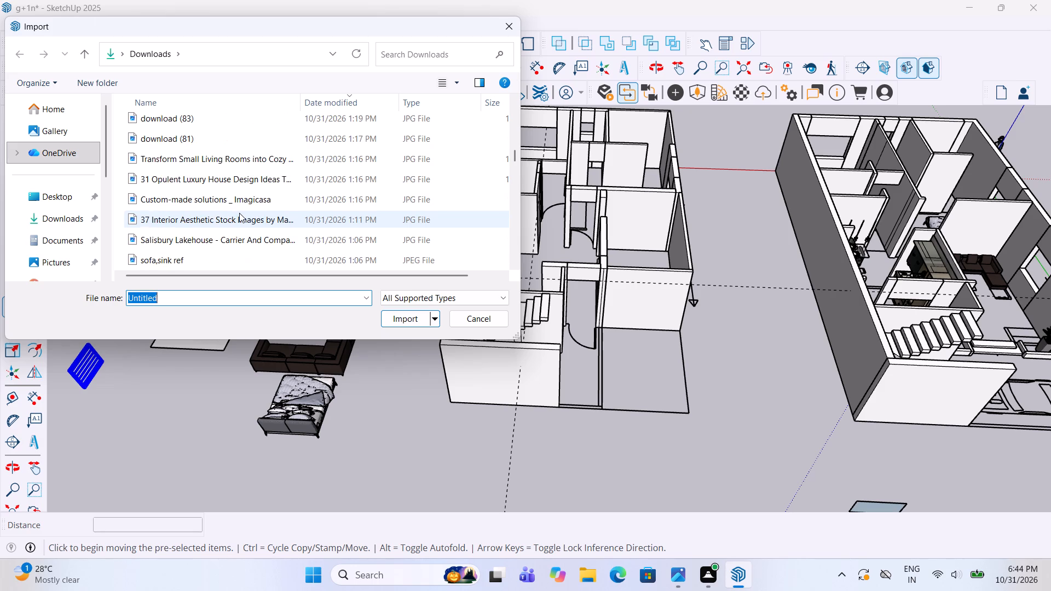
{"action": "scroll", "coordinate": [239, 213], "scroll_direction": "down", "scroll_amount": 3}
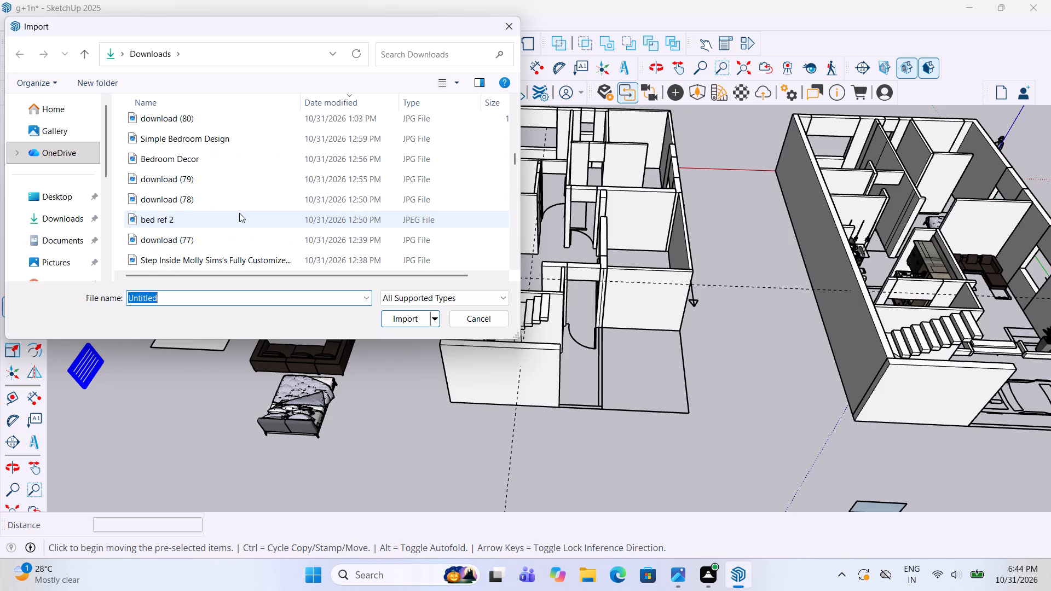
{"action": "scroll", "coordinate": [239, 213], "scroll_direction": "down", "scroll_amount": 10}
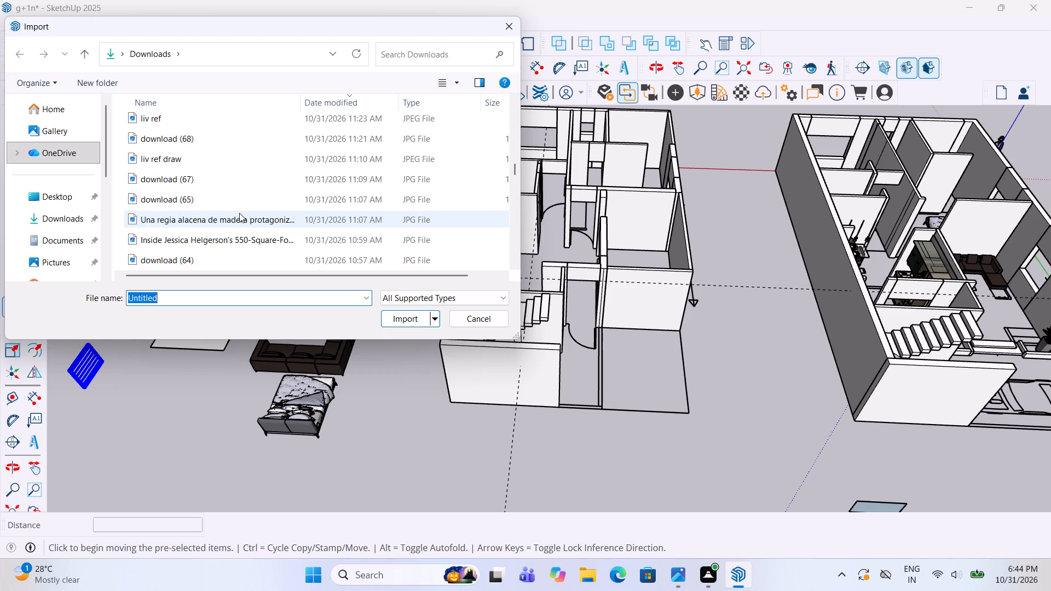
{"action": "scroll", "coordinate": [239, 213], "scroll_direction": "down", "scroll_amount": 5}
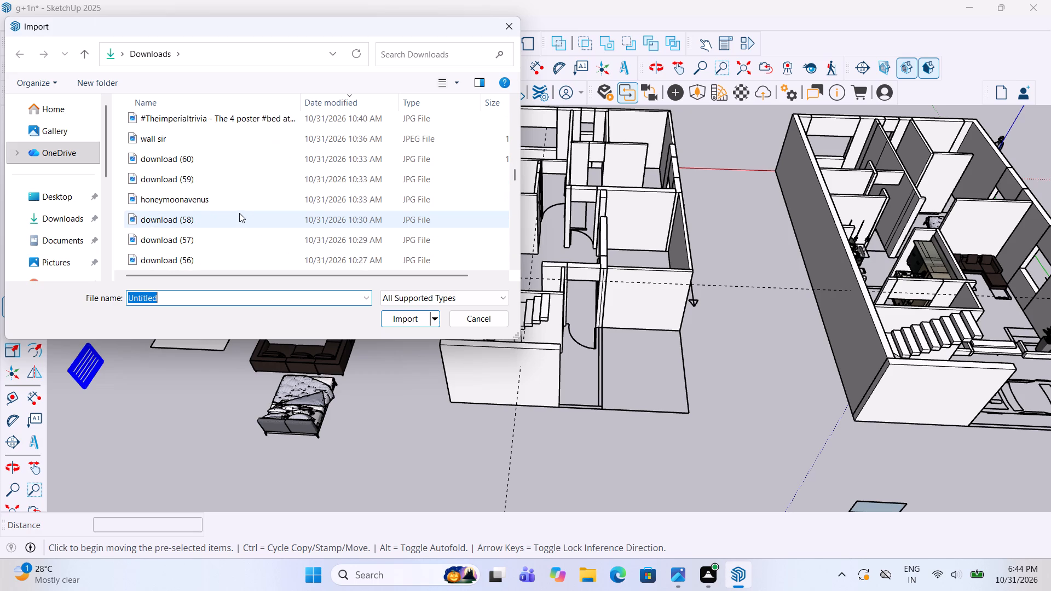
{"action": "scroll", "coordinate": [239, 213], "scroll_direction": "down", "scroll_amount": 5}
{"action": "scroll", "coordinate": [239, 213], "scroll_direction": "up", "scroll_amount": 2}
{"action": "scroll", "coordinate": [239, 213], "scroll_direction": "down", "scroll_amount": 1}
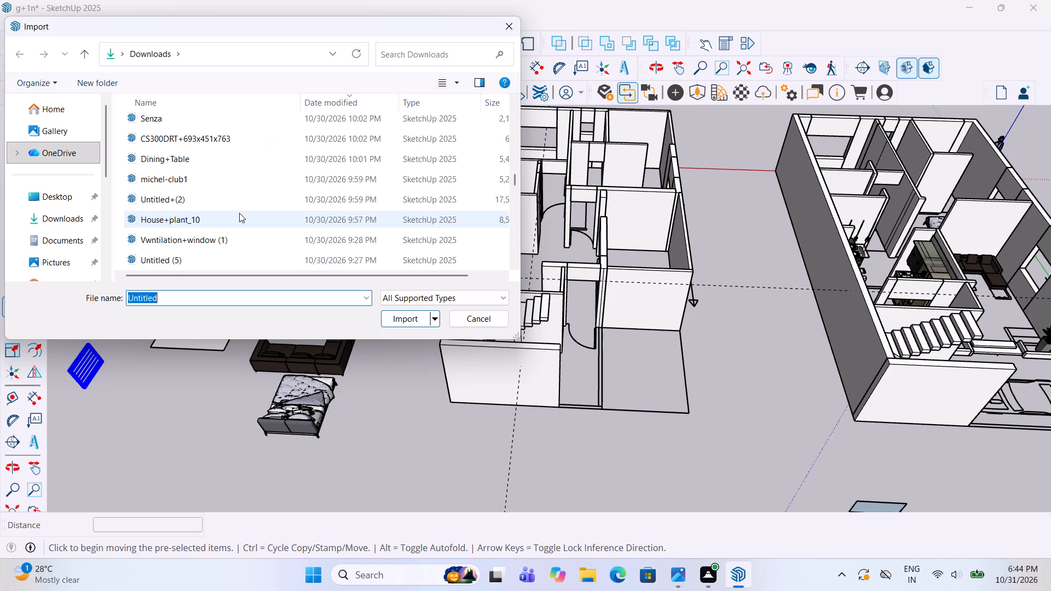
{"action": "scroll", "coordinate": [239, 213], "scroll_direction": "down", "scroll_amount": 1}
{"action": "left_click", "coordinate": [197, 202]}
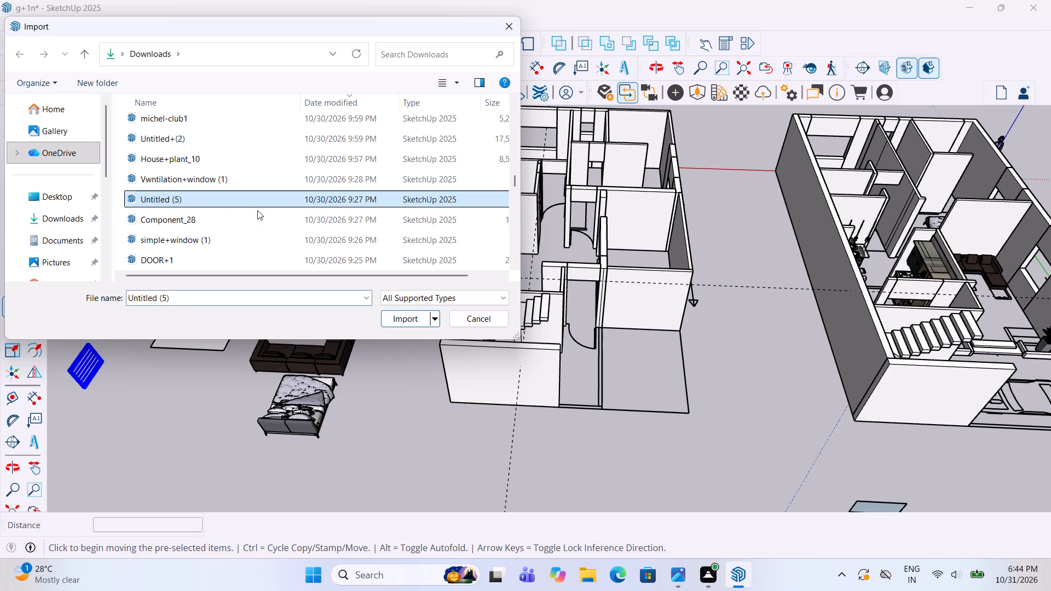
{"action": "left_click", "coordinate": [392, 321]}
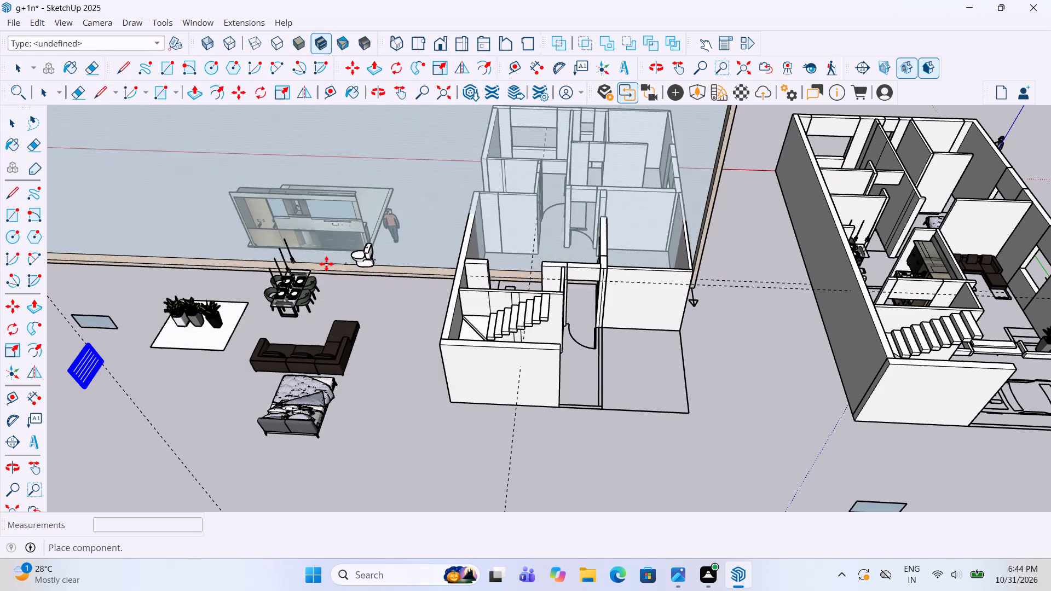
{"action": "scroll", "coordinate": [336, 252], "scroll_direction": "down", "scroll_amount": 15}
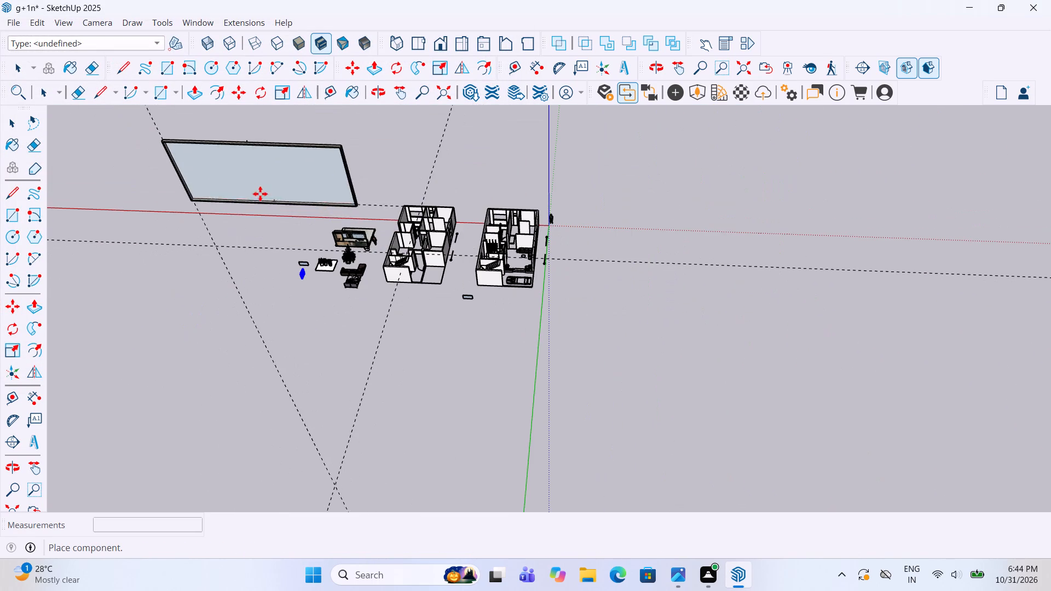
{"action": "left_click", "coordinate": [250, 181]}
Import the Component_28 model from Downloads and place it on the ground beyond the ventilation window and plants, farther from the house.
{"action": "left_click", "coordinate": [9, 24]}
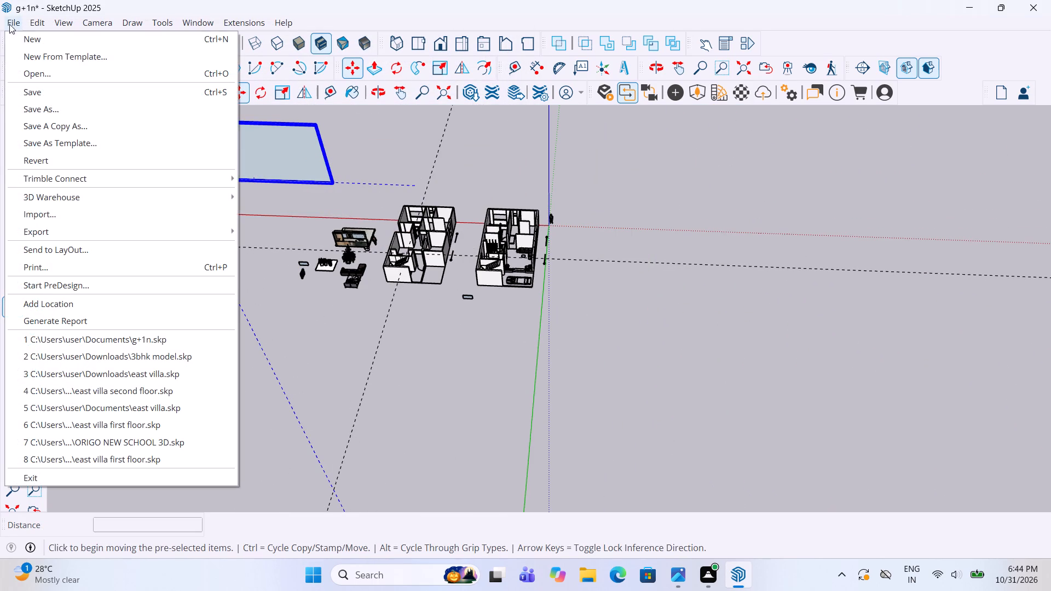
{"action": "left_click", "coordinate": [72, 210]}
{"action": "scroll", "coordinate": [220, 223], "scroll_direction": "down", "scroll_amount": 6}
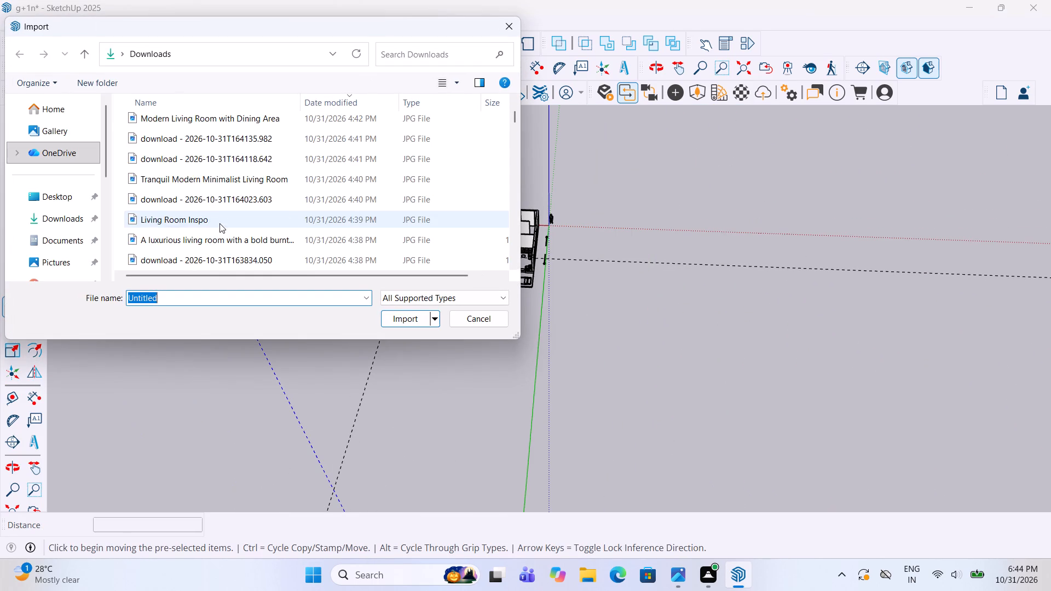
{"action": "scroll", "coordinate": [220, 219], "scroll_direction": "down", "scroll_amount": 18}
{"action": "scroll", "coordinate": [220, 219], "scroll_direction": "down", "scroll_amount": 7}
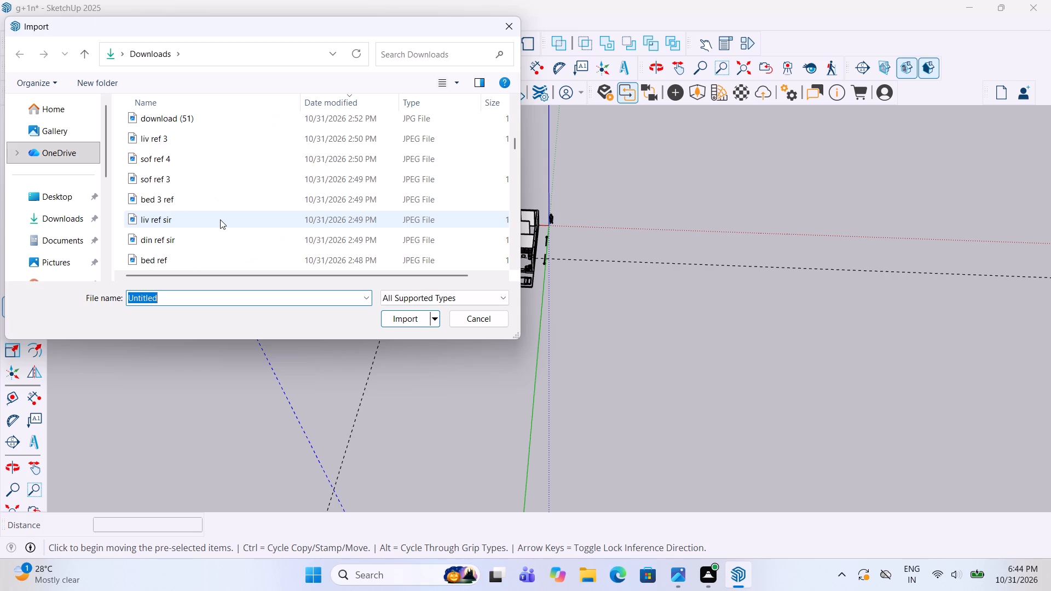
{"action": "scroll", "coordinate": [220, 219], "scroll_direction": "down", "scroll_amount": 16}
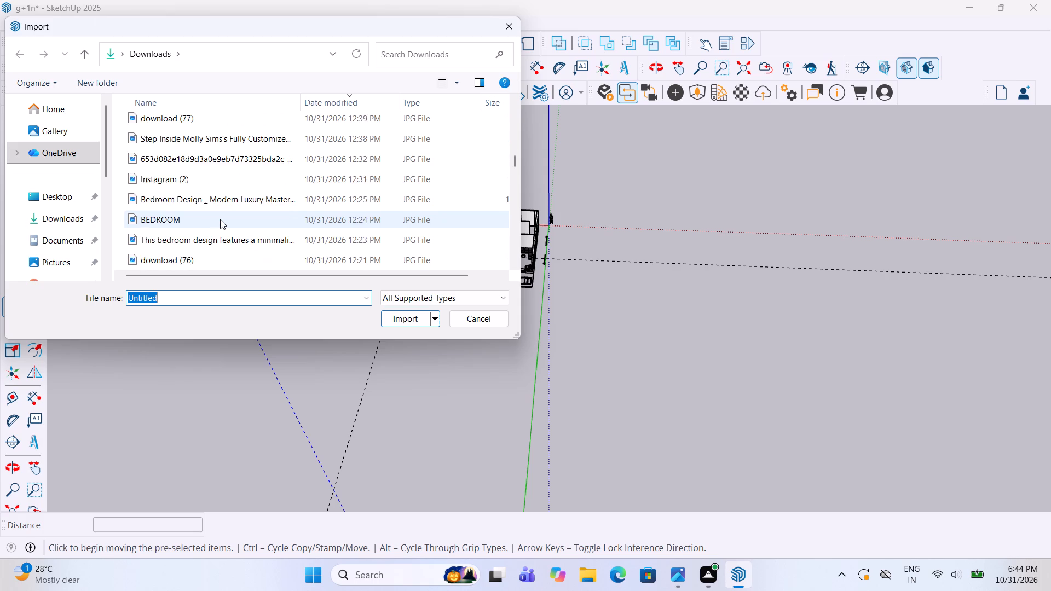
{"action": "scroll", "coordinate": [220, 219], "scroll_direction": "down", "scroll_amount": 10}
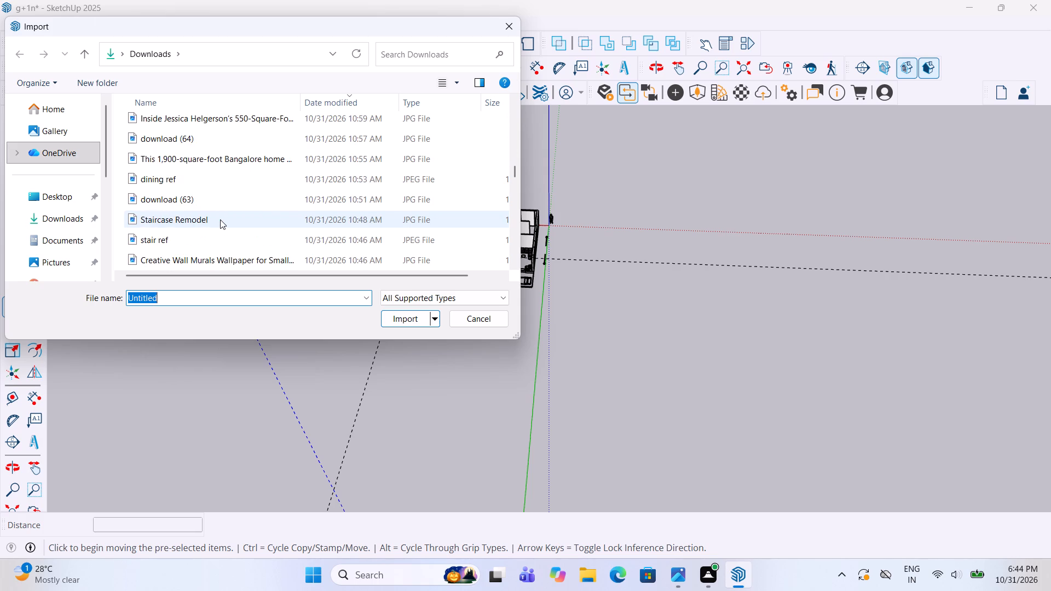
{"action": "scroll", "coordinate": [220, 219], "scroll_direction": "down", "scroll_amount": 8}
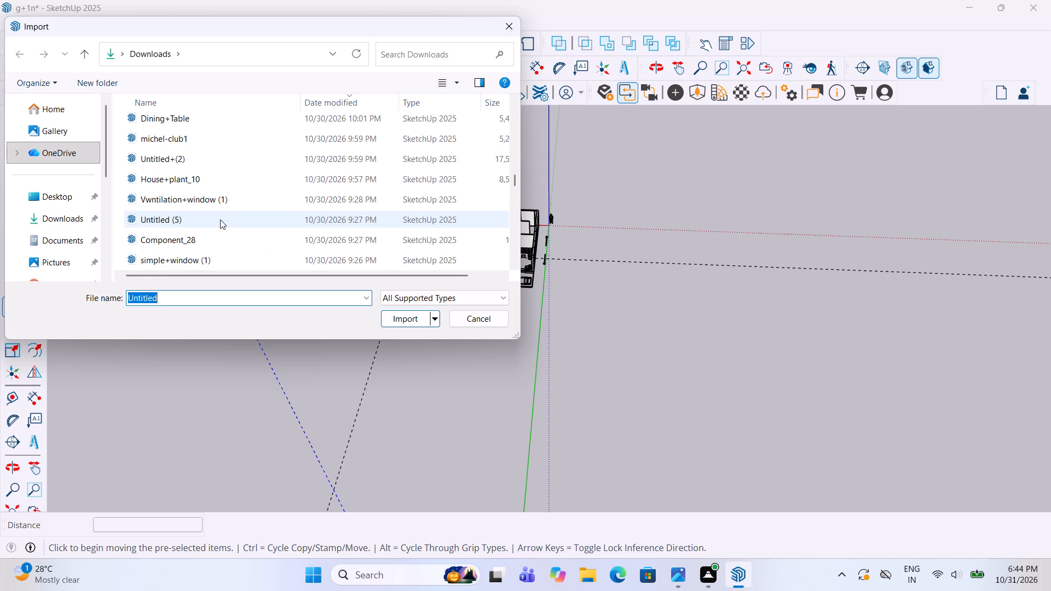
{"action": "left_click", "coordinate": [200, 242]}
{"action": "left_click", "coordinate": [385, 318]}
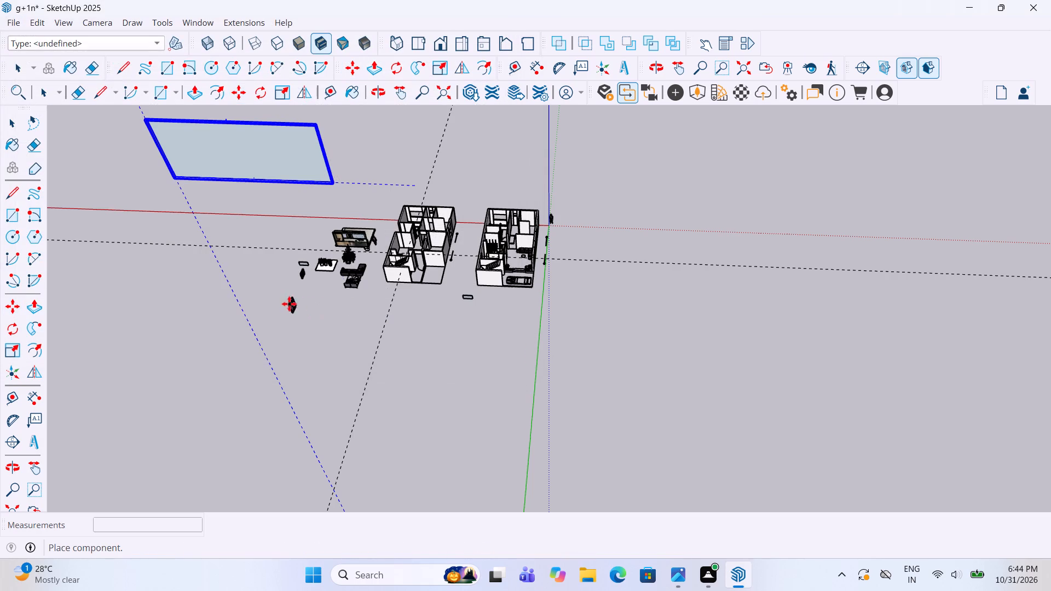
{"action": "scroll", "coordinate": [257, 265], "scroll_direction": "up", "scroll_amount": 3}
{"action": "left_click", "coordinate": [257, 265]}
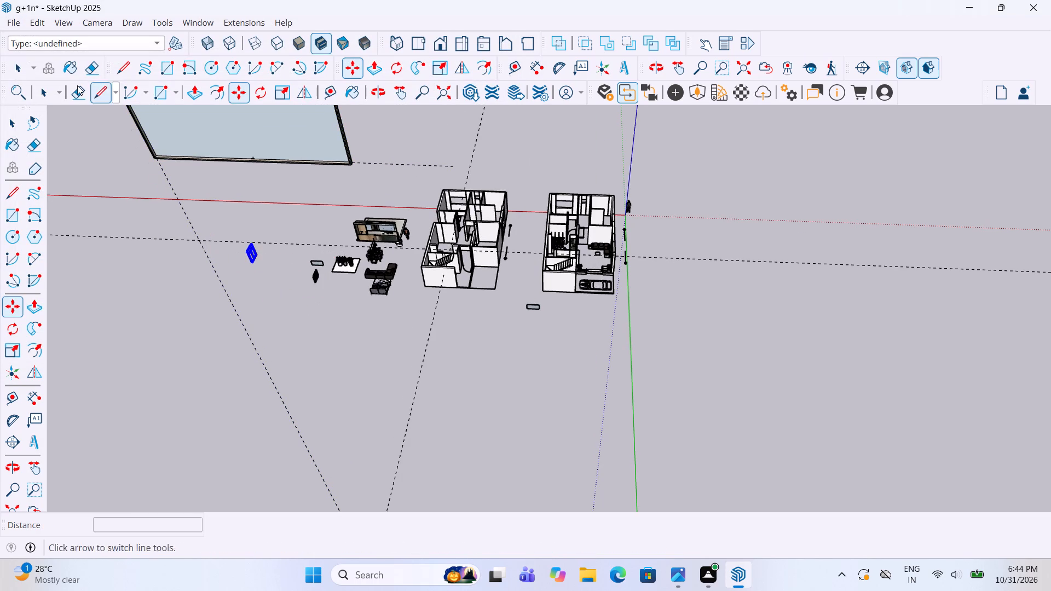
Import the simple+window (1) model from Downloads and place it in front of the Component_28 model, outside the other imported pieces.
{"action": "left_click", "coordinate": [16, 20]}
{"action": "left_click", "coordinate": [77, 214]}
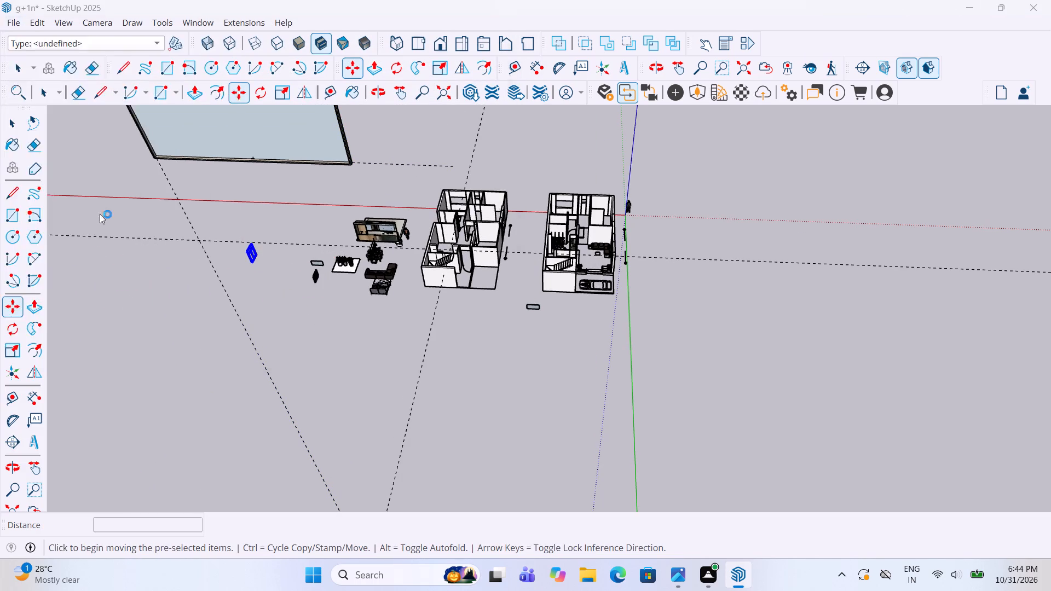
{"action": "scroll", "coordinate": [172, 237], "scroll_direction": "down", "scroll_amount": 5}
{"action": "scroll", "coordinate": [185, 227], "scroll_direction": "down", "scroll_amount": 17}
{"action": "scroll", "coordinate": [185, 227], "scroll_direction": "down", "scroll_amount": 18}
{"action": "scroll", "coordinate": [185, 227], "scroll_direction": "down", "scroll_amount": 11}
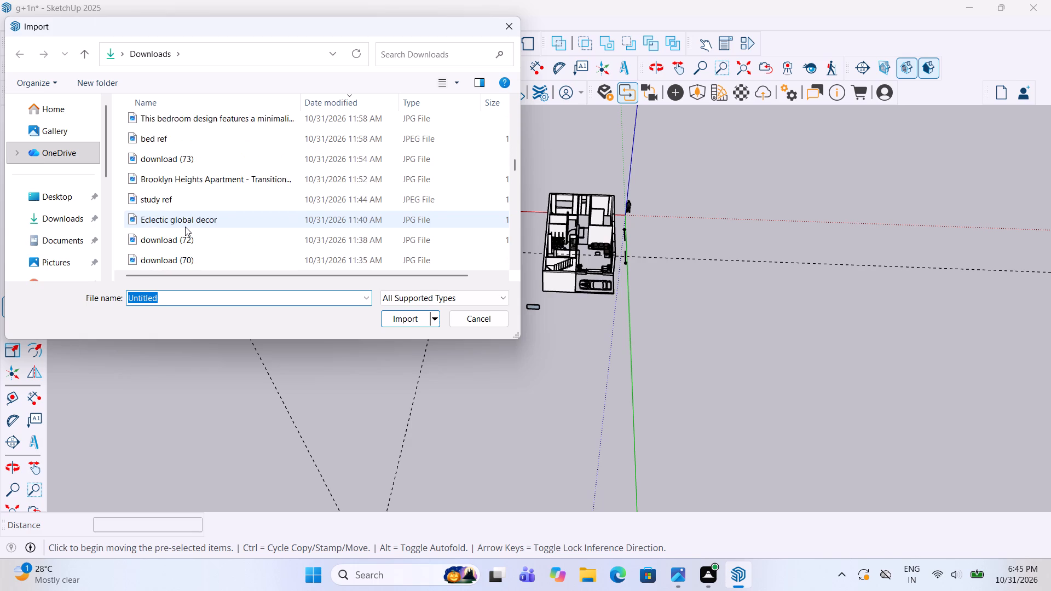
{"action": "scroll", "coordinate": [185, 227], "scroll_direction": "down", "scroll_amount": 12}
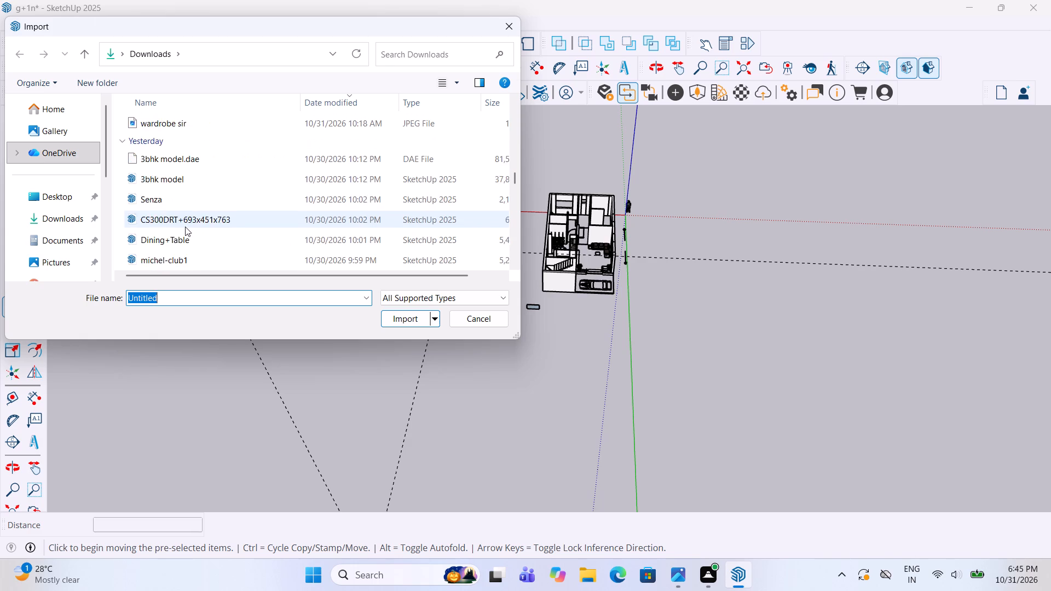
{"action": "scroll", "coordinate": [185, 227], "scroll_direction": "down", "scroll_amount": 3}
{"action": "left_click", "coordinate": [188, 199]}
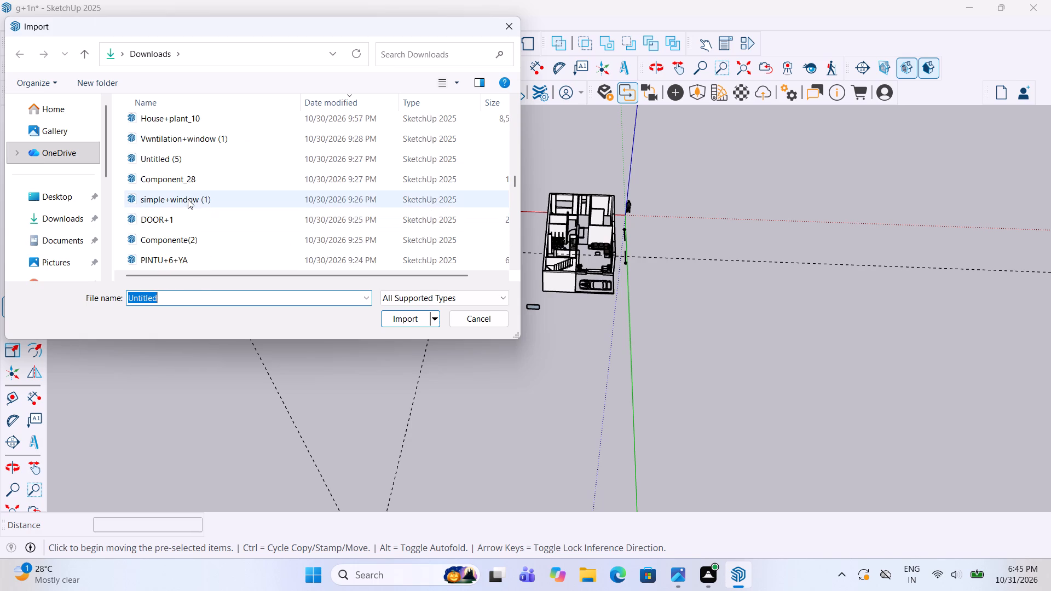
{"action": "left_click", "coordinate": [402, 322]}
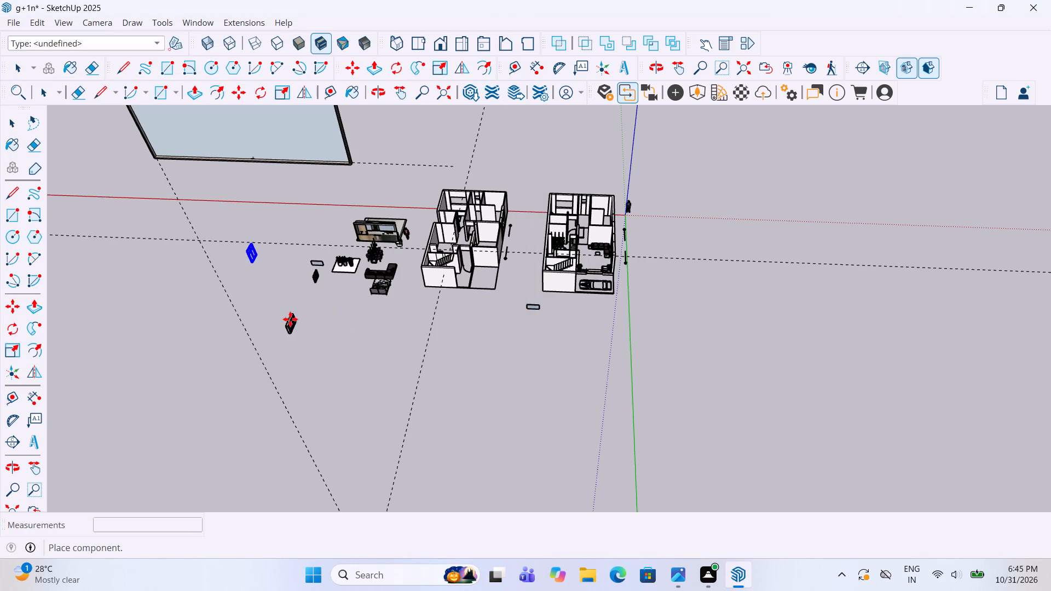
{"action": "left_click", "coordinate": [270, 288]}
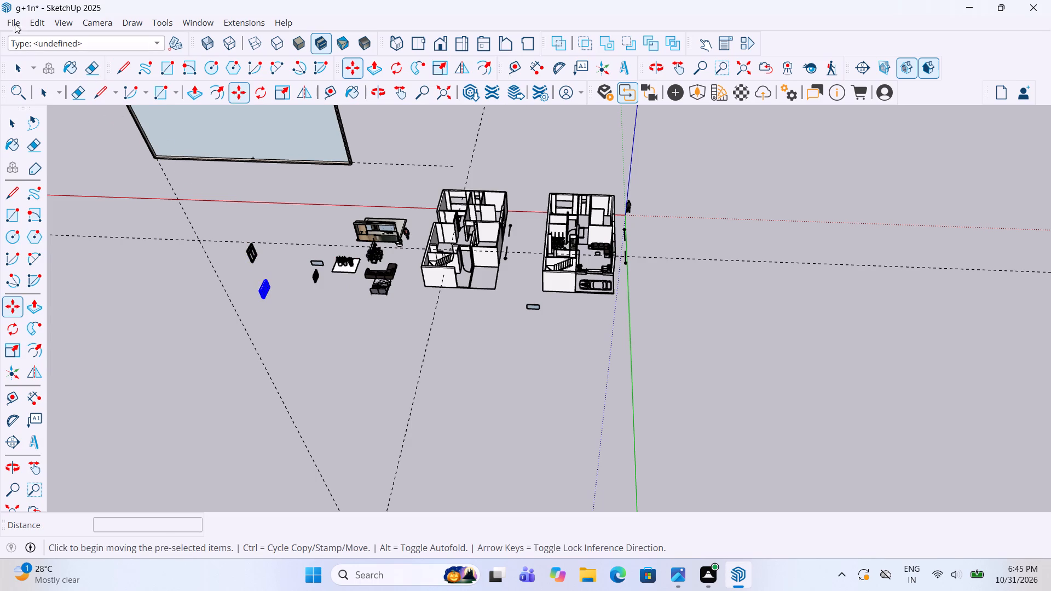
Import the DOOR+1 model from Downloads and place it on the ground just in front of the simple window model.
{"action": "left_click", "coordinate": [14, 22]}
{"action": "left_click", "coordinate": [89, 215]}
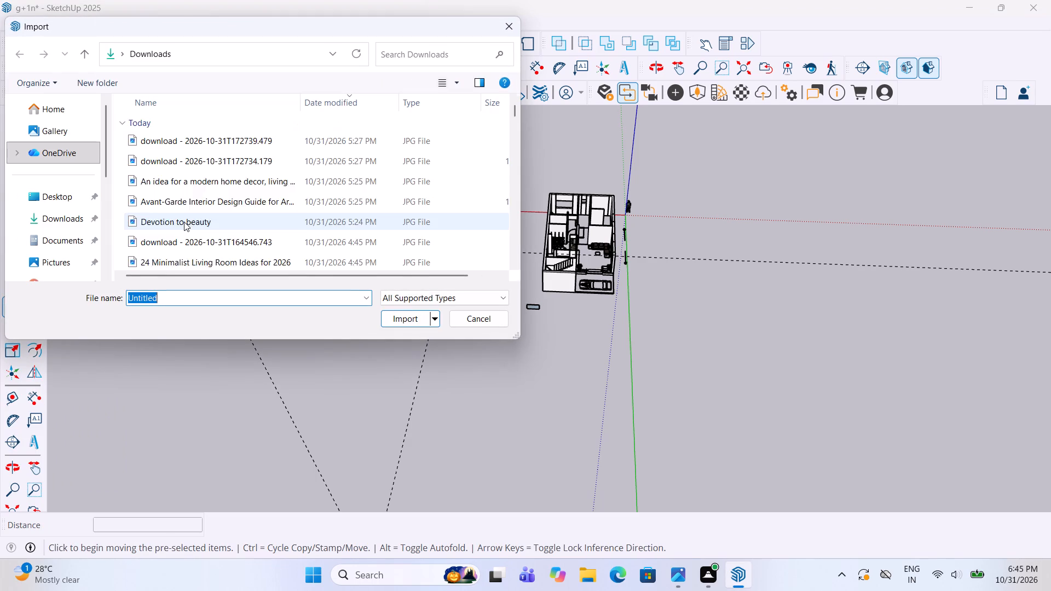
{"action": "scroll", "coordinate": [185, 222], "scroll_direction": "down", "scroll_amount": 17}
{"action": "scroll", "coordinate": [198, 212], "scroll_direction": "down", "scroll_amount": 7}
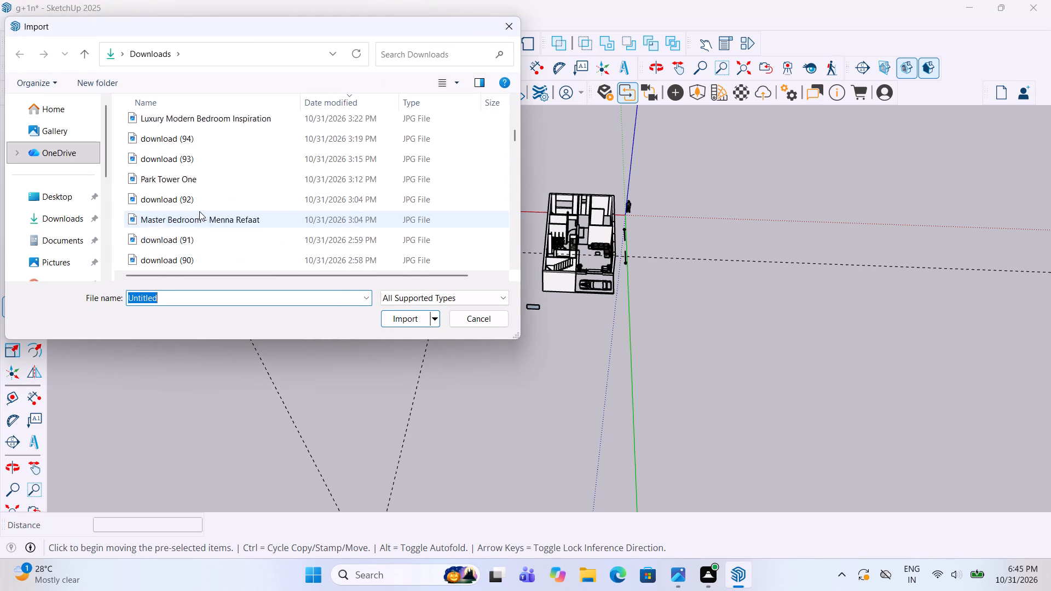
{"action": "scroll", "coordinate": [199, 211], "scroll_direction": "down", "scroll_amount": 15}
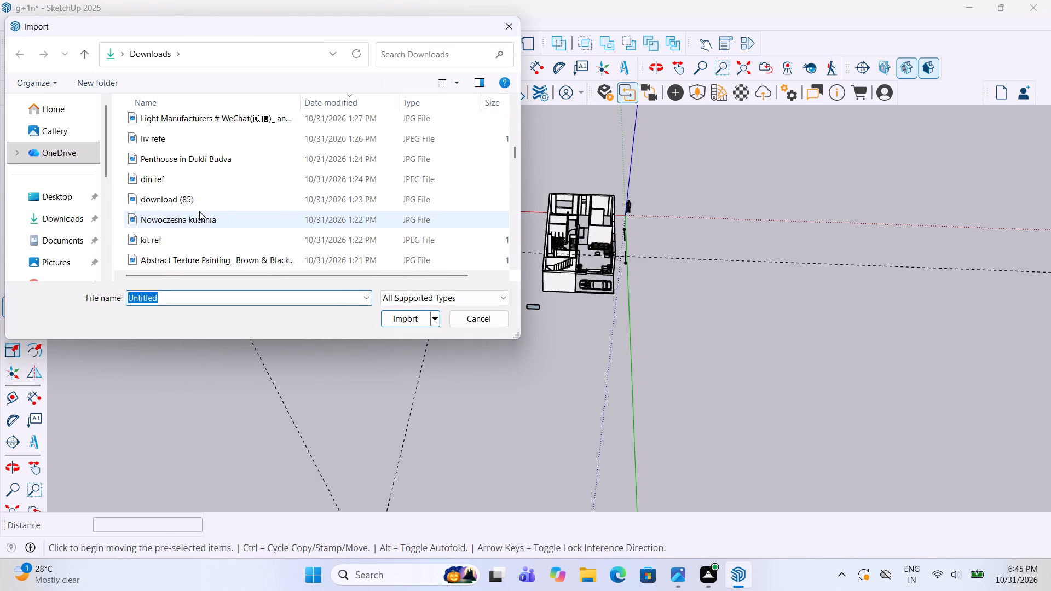
{"action": "scroll", "coordinate": [199, 211], "scroll_direction": "down", "scroll_amount": 10}
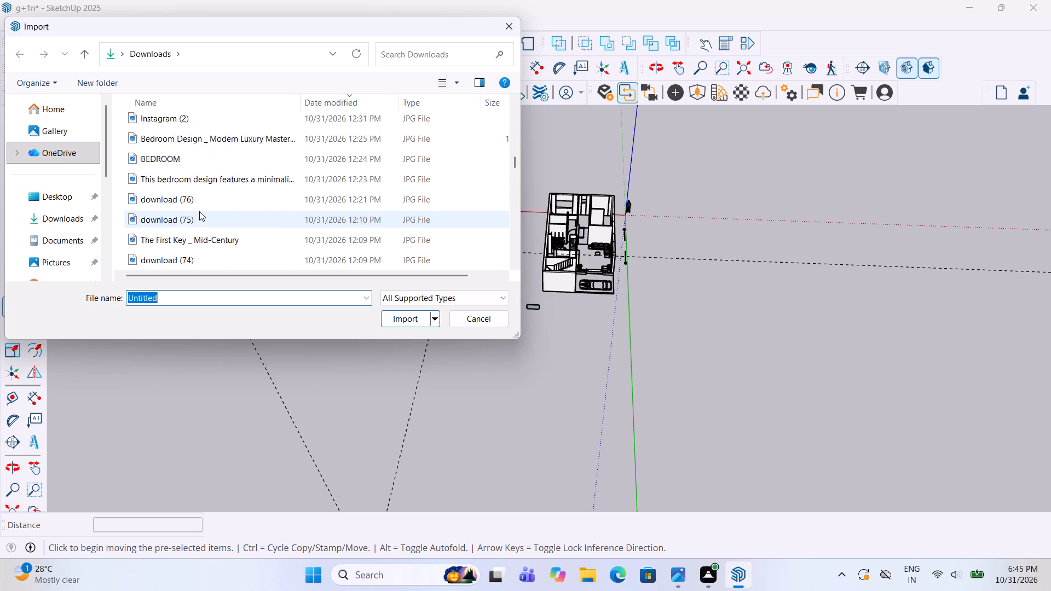
{"action": "scroll", "coordinate": [199, 211], "scroll_direction": "down", "scroll_amount": 15}
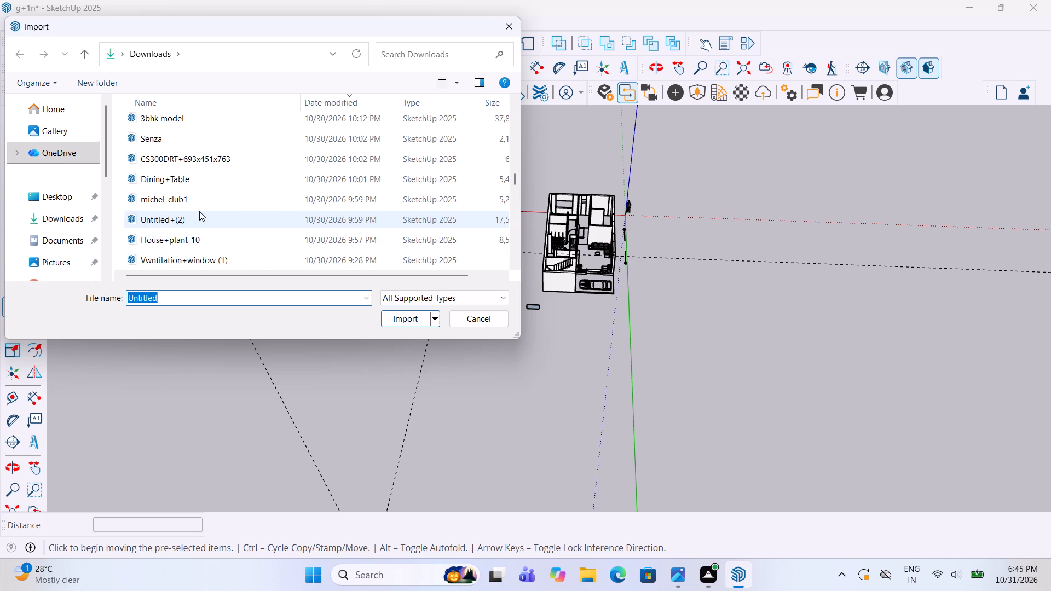
{"action": "scroll", "coordinate": [200, 211], "scroll_direction": "down", "scroll_amount": 1}
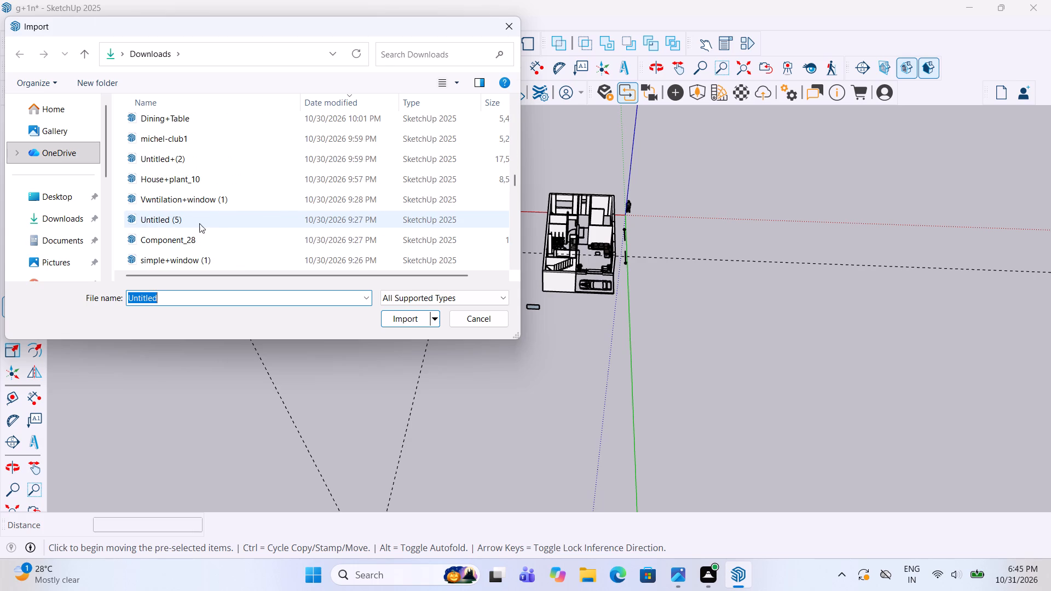
{"action": "scroll", "coordinate": [188, 247], "scroll_direction": "down", "scroll_amount": 2}
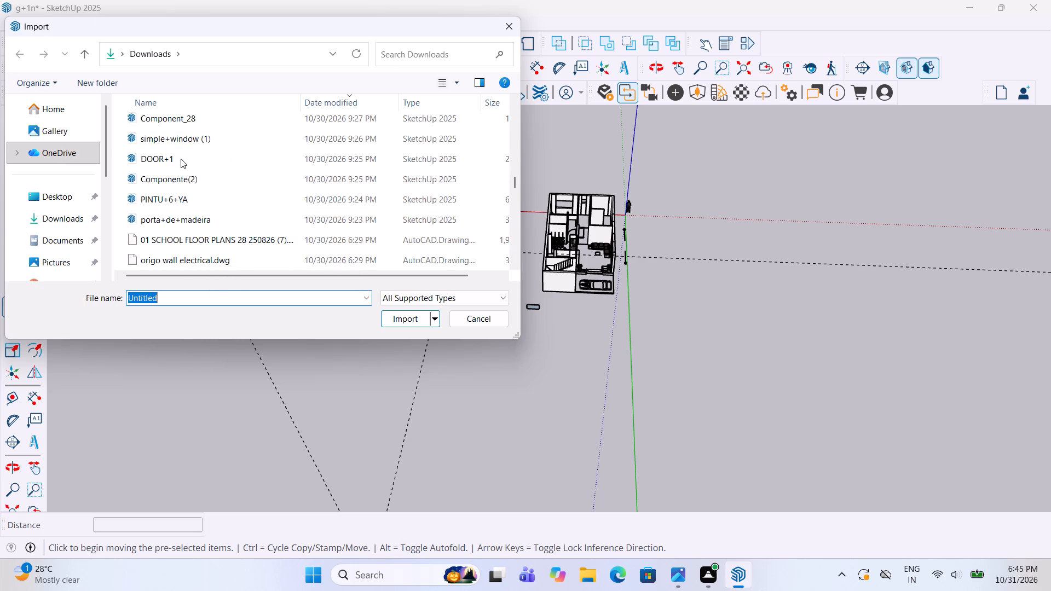
{"action": "left_click", "coordinate": [181, 157]}
{"action": "left_click", "coordinate": [410, 320]}
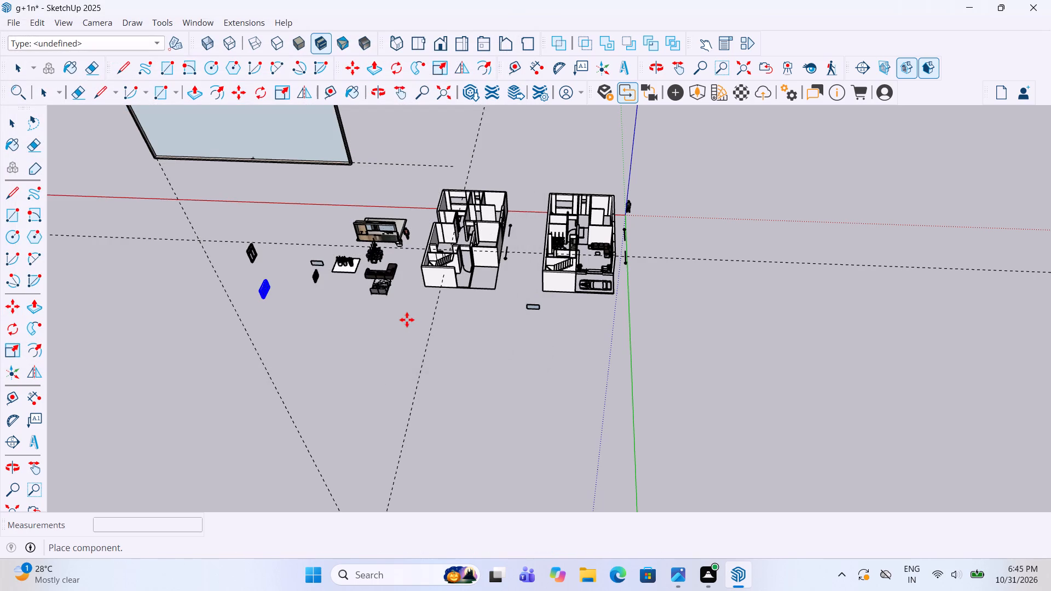
{"action": "left_click", "coordinate": [284, 322]}
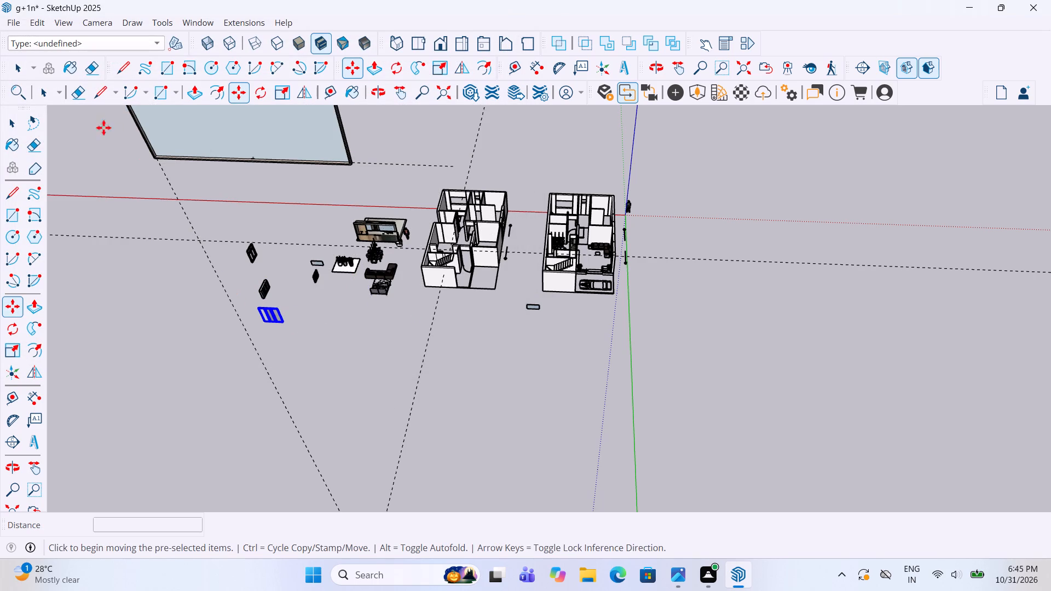
Import the Componente(2) model from Downloads and place it beside the DOOR+1 model, on the side nearer the house.
{"action": "left_click", "coordinate": [16, 24]}
{"action": "left_click", "coordinate": [67, 212]}
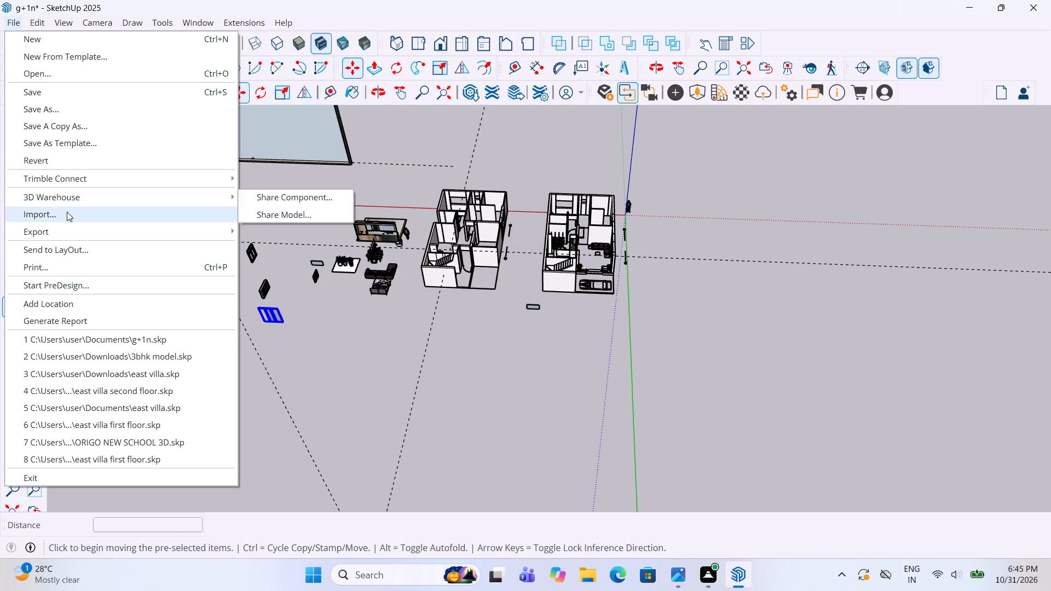
{"action": "scroll", "coordinate": [209, 222], "scroll_direction": "down", "scroll_amount": 18}
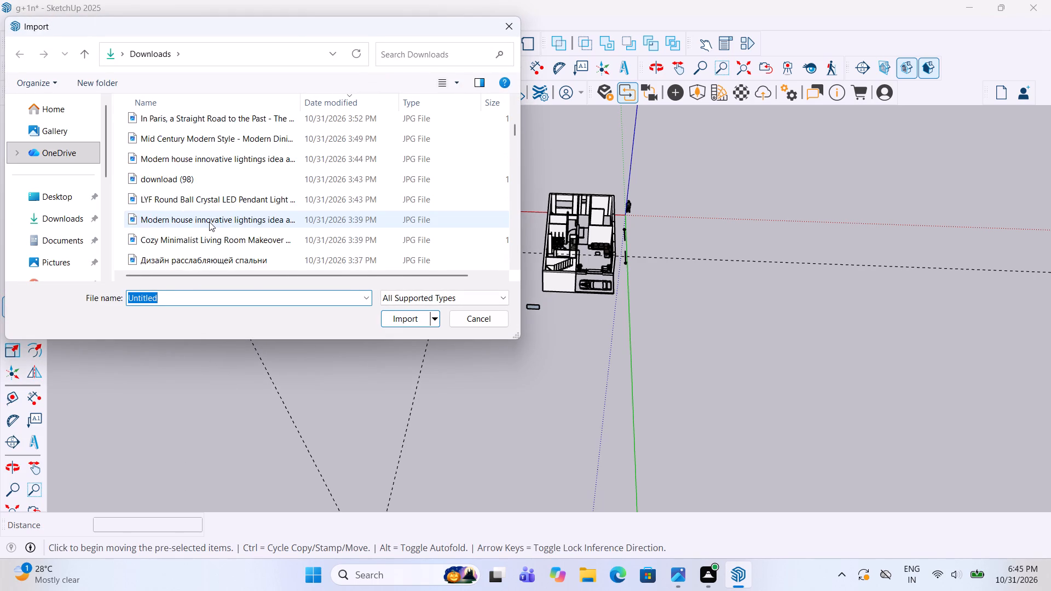
{"action": "scroll", "coordinate": [209, 222], "scroll_direction": "down", "scroll_amount": 19}
{"action": "scroll", "coordinate": [209, 222], "scroll_direction": "down", "scroll_amount": 9}
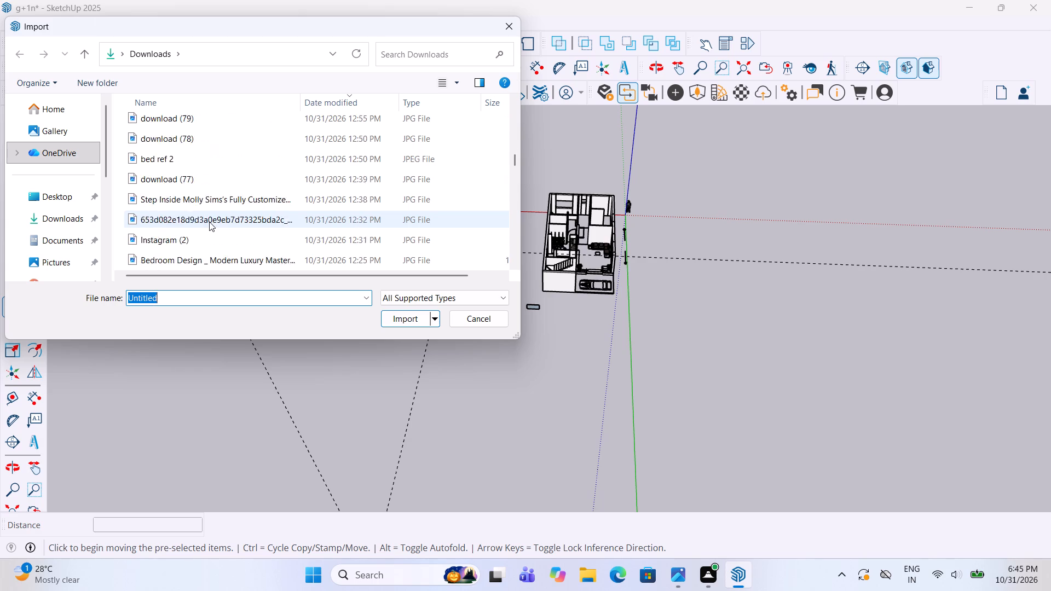
{"action": "scroll", "coordinate": [209, 222], "scroll_direction": "down", "scroll_amount": 17}
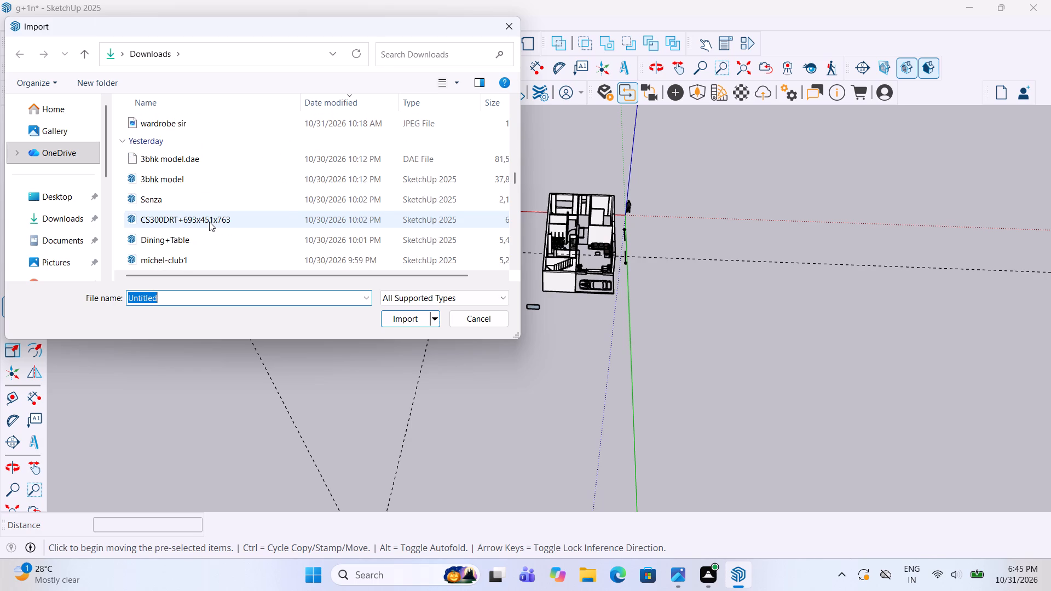
{"action": "scroll", "coordinate": [209, 222], "scroll_direction": "down", "scroll_amount": 5}
{"action": "scroll", "coordinate": [209, 222], "scroll_direction": "up", "scroll_amount": 1}
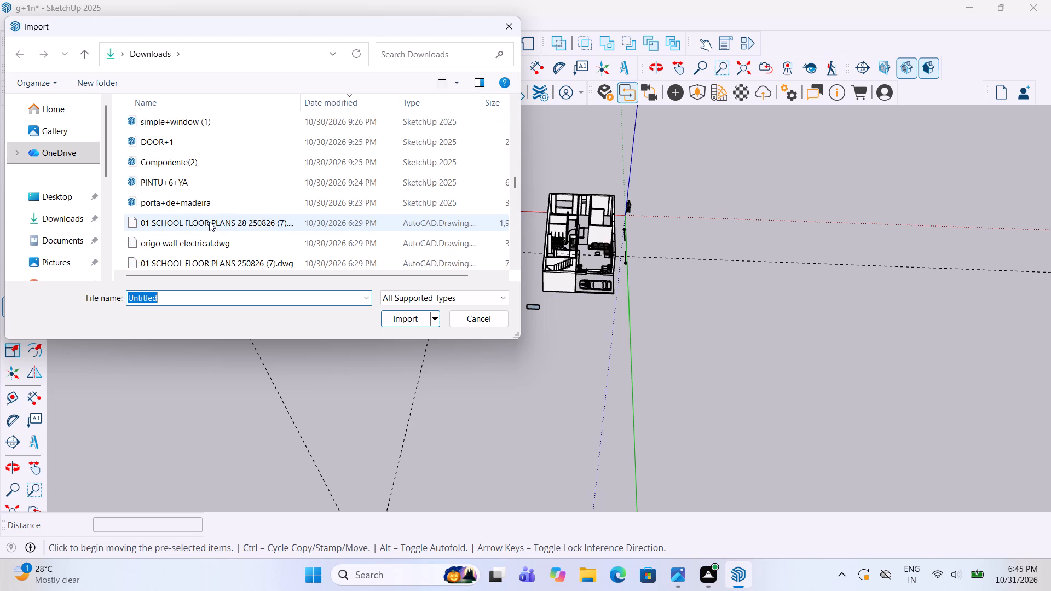
{"action": "scroll", "coordinate": [209, 222], "scroll_direction": "up", "scroll_amount": 1}
{"action": "left_click", "coordinate": [185, 222]}
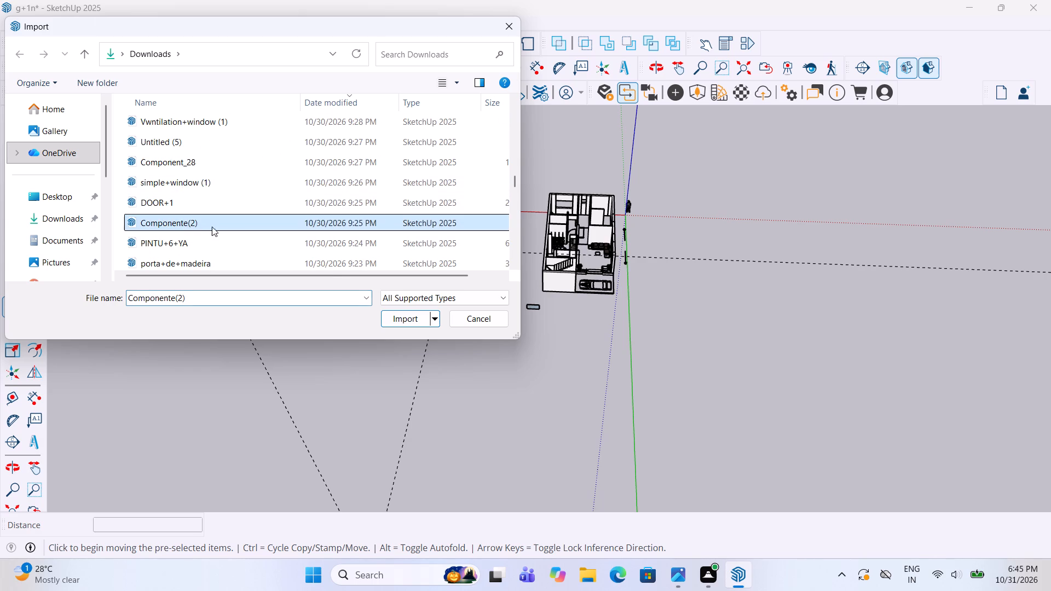
{"action": "left_click", "coordinate": [397, 319]}
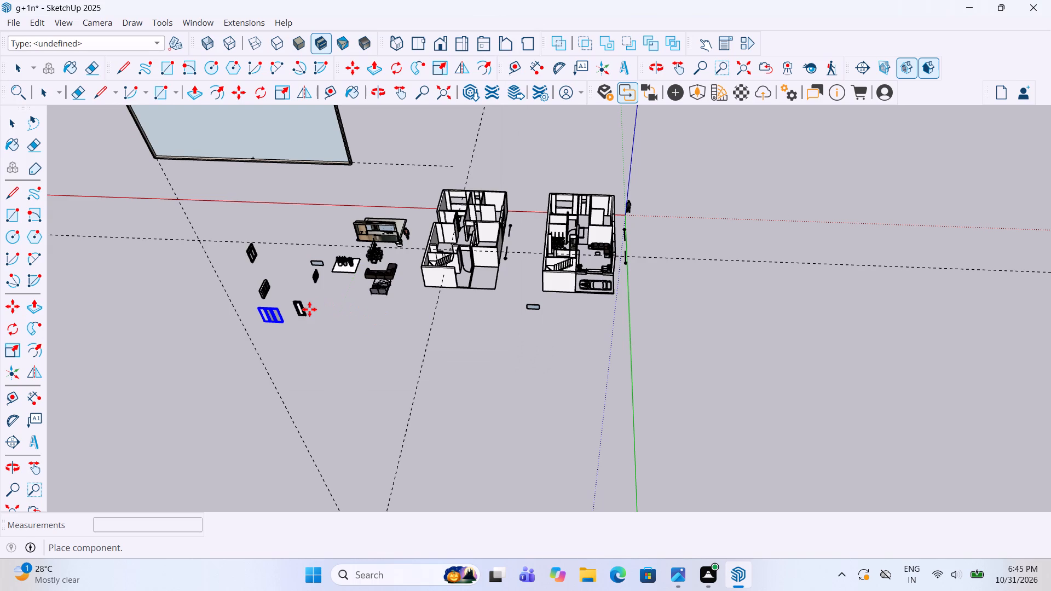
{"action": "left_click", "coordinate": [323, 302]}
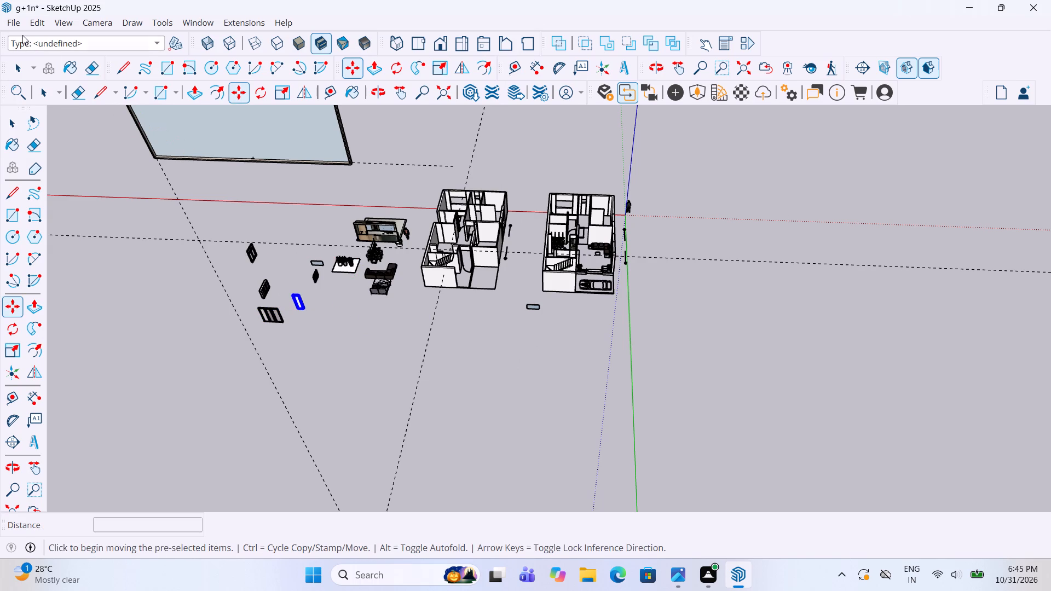
Import the PINTU+6+YA door model from Downloads and place it on the ground just in front of the Componente(2) model.
{"action": "left_click", "coordinate": [13, 21]}
{"action": "left_click", "coordinate": [97, 215]}
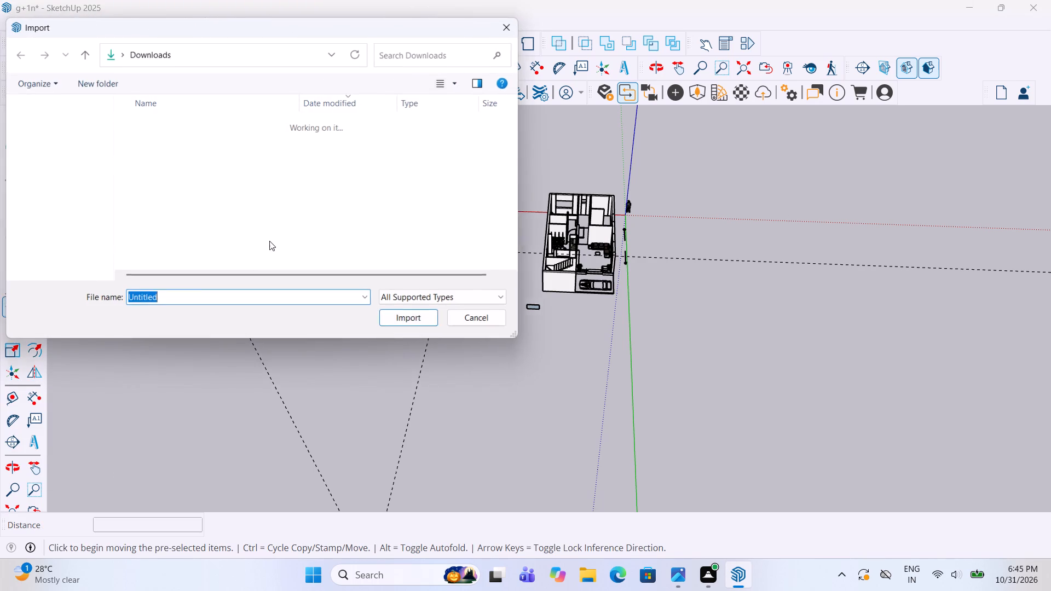
{"action": "scroll", "coordinate": [265, 230], "scroll_direction": "down", "scroll_amount": 17}
{"action": "scroll", "coordinate": [258, 220], "scroll_direction": "down", "scroll_amount": 6}
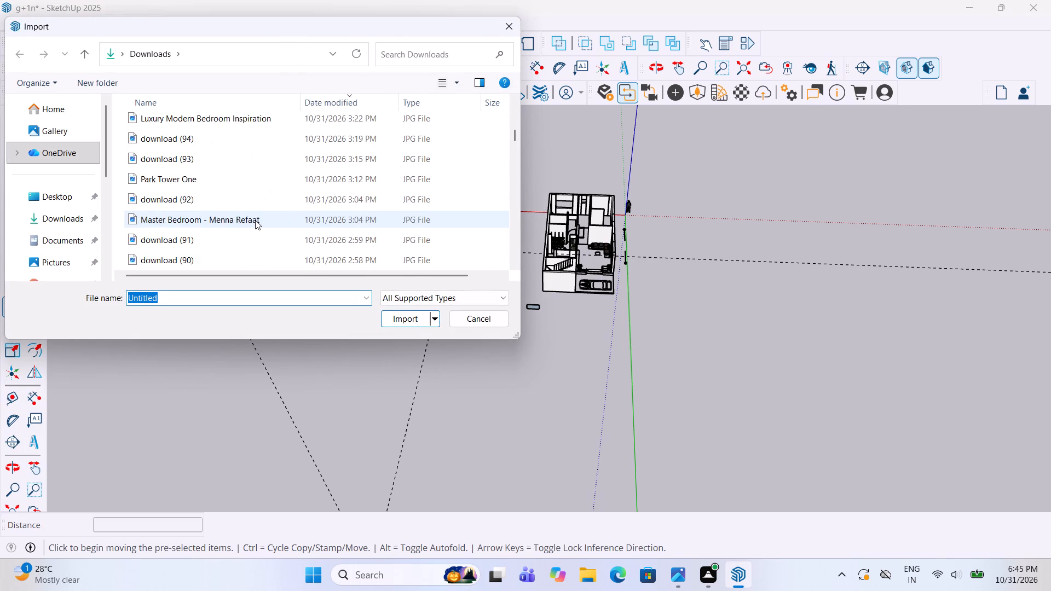
{"action": "scroll", "coordinate": [255, 220], "scroll_direction": "down", "scroll_amount": 17}
{"action": "scroll", "coordinate": [254, 219], "scroll_direction": "down", "scroll_amount": 6}
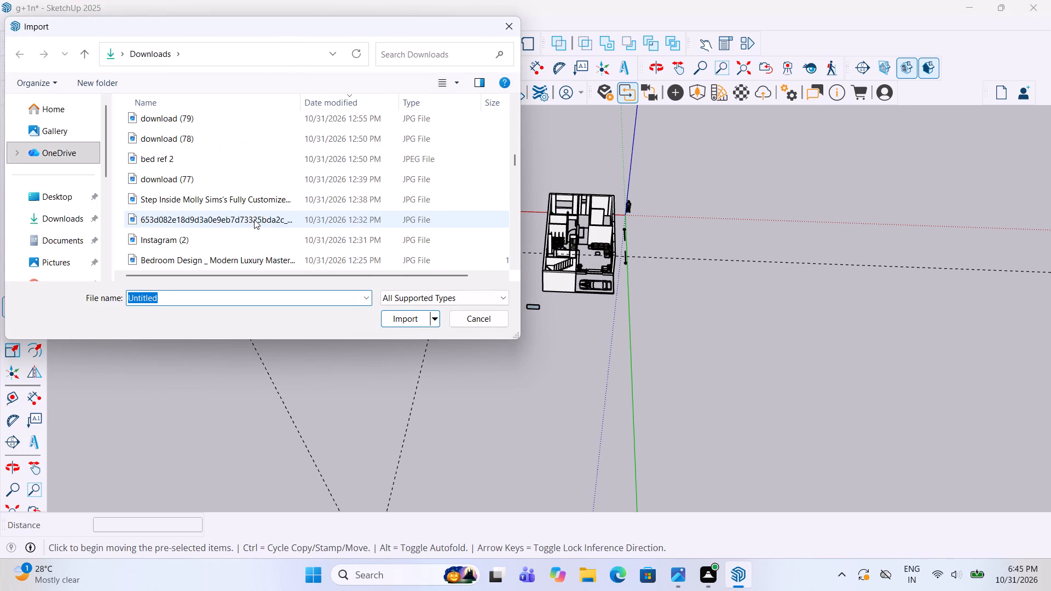
{"action": "scroll", "coordinate": [254, 219], "scroll_direction": "down", "scroll_amount": 9}
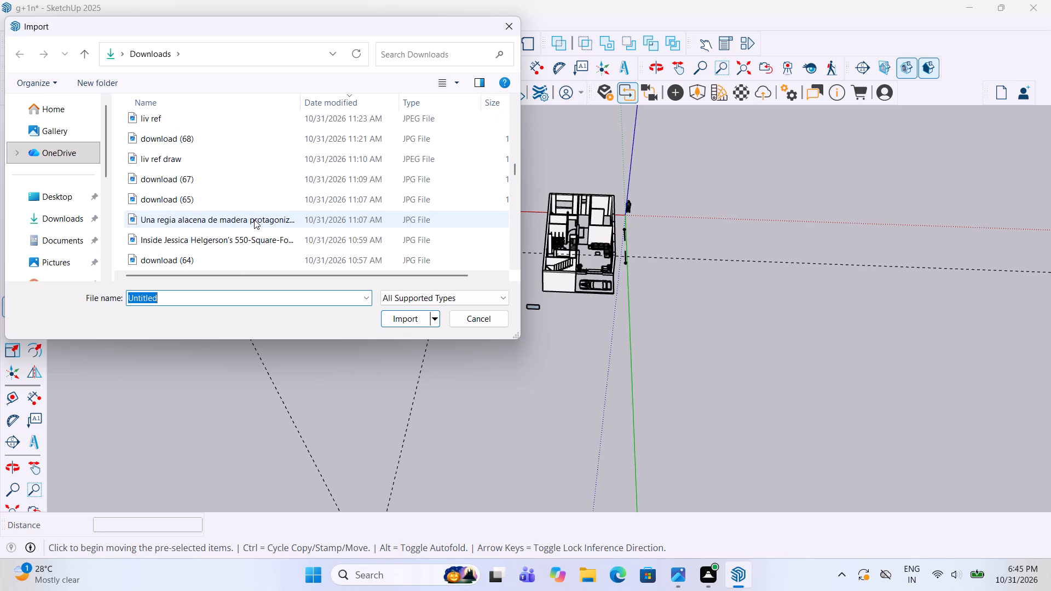
{"action": "scroll", "coordinate": [254, 219], "scroll_direction": "down", "scroll_amount": 6}
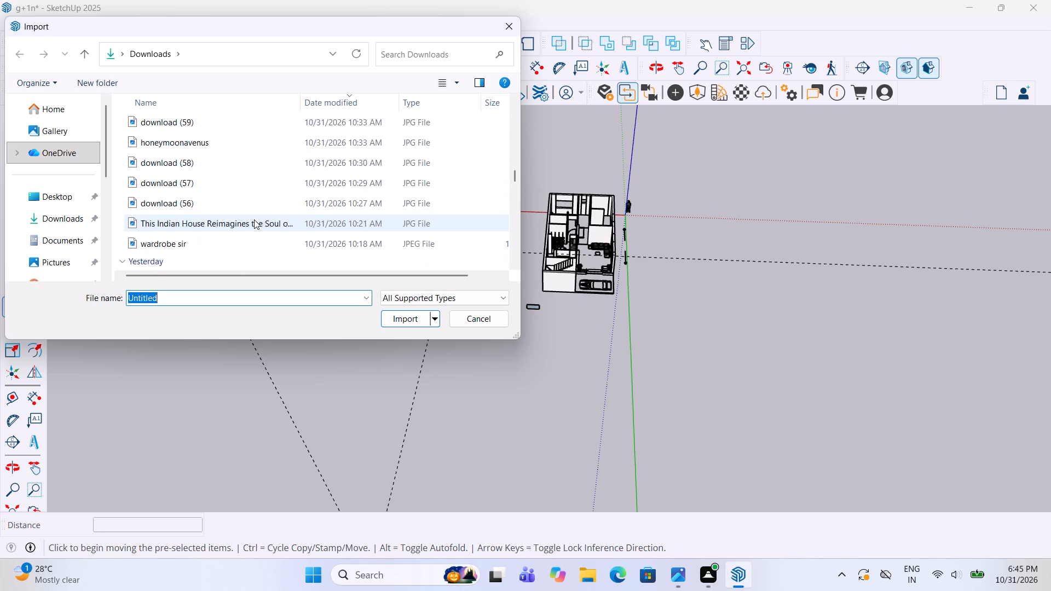
{"action": "scroll", "coordinate": [254, 219], "scroll_direction": "down", "scroll_amount": 4}
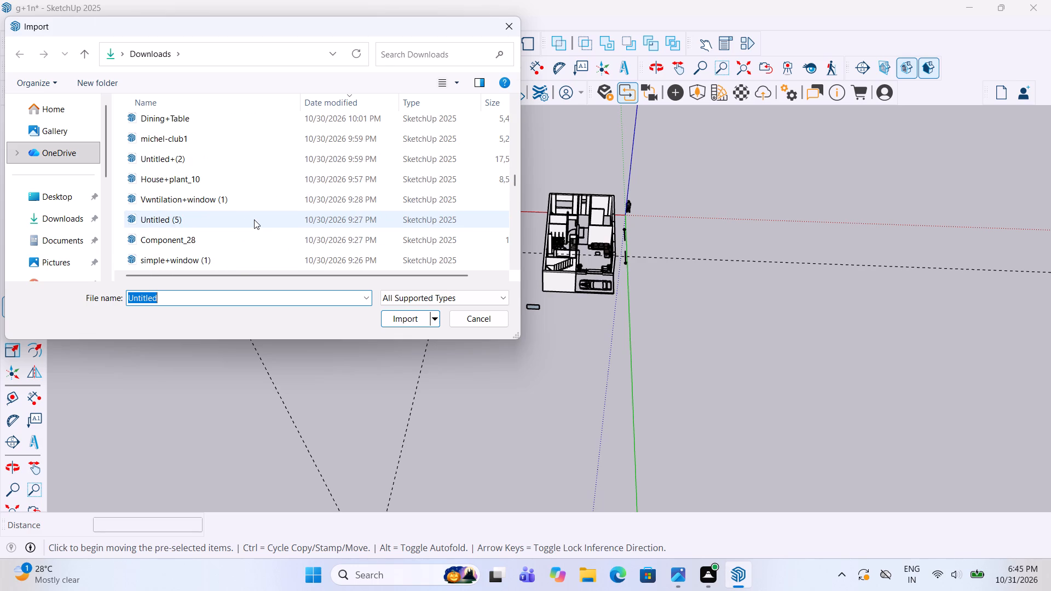
{"action": "scroll", "coordinate": [254, 219], "scroll_direction": "down", "scroll_amount": 2}
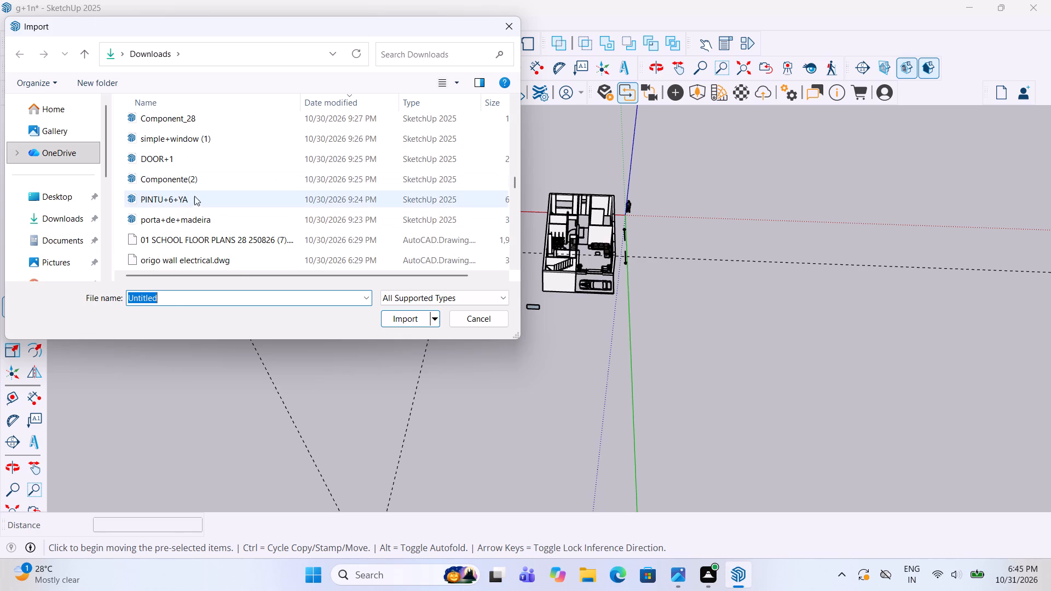
{"action": "left_click", "coordinate": [197, 201]}
{"action": "left_click", "coordinate": [397, 321]}
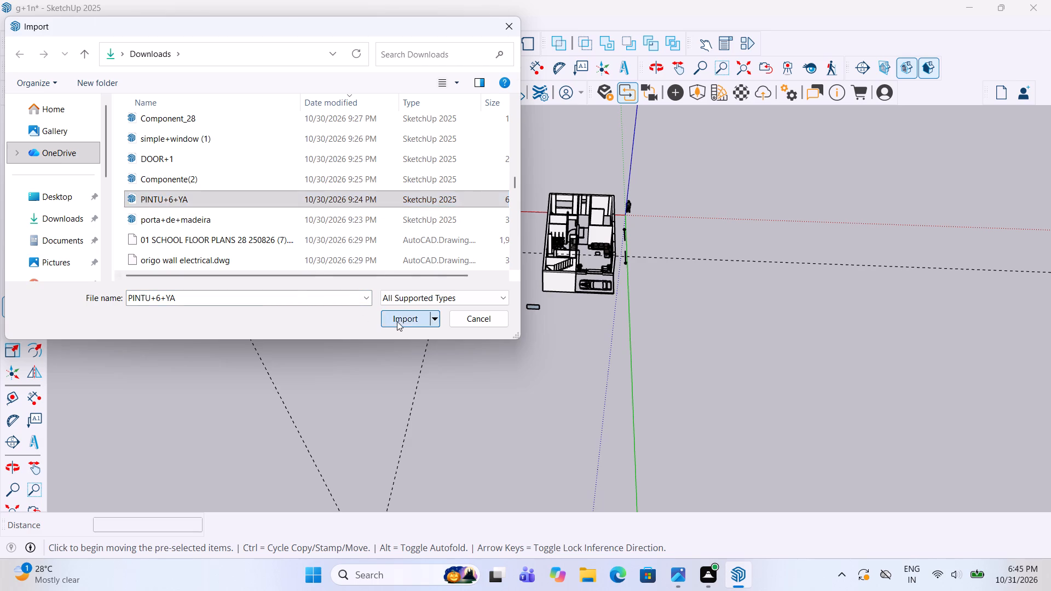
{"action": "left_click", "coordinate": [305, 338]}
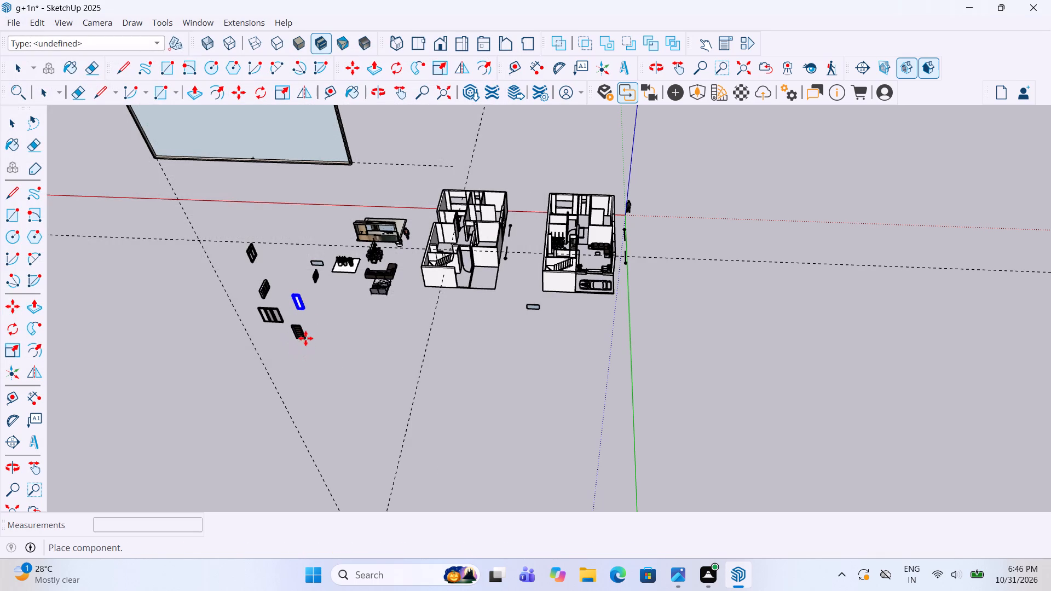
Import the porta+de+madeira door model from Downloads, place it beside the PINTU+6+YA door on the side nearer the house, and clear the selection.
{"action": "left_click", "coordinate": [12, 20]}
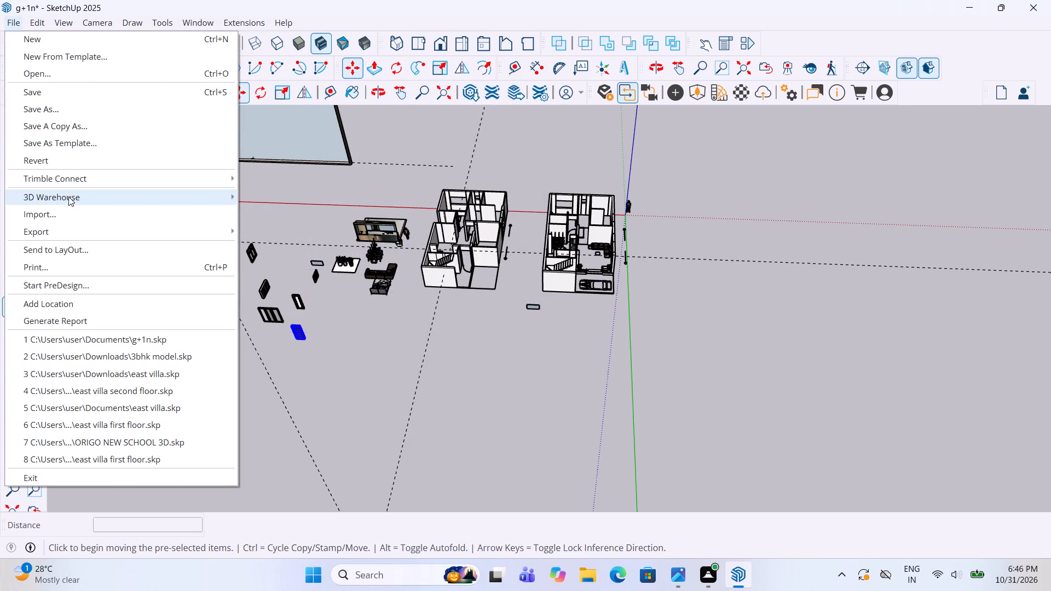
{"action": "left_click", "coordinate": [75, 209]}
{"action": "scroll", "coordinate": [229, 225], "scroll_direction": "down", "scroll_amount": 12}
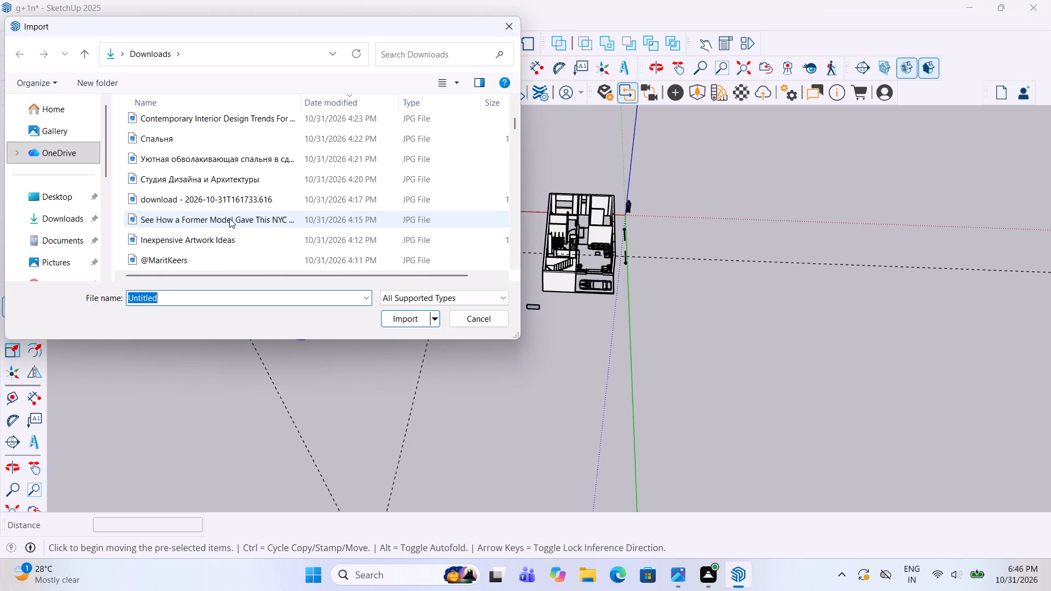
{"action": "scroll", "coordinate": [230, 214], "scroll_direction": "down", "scroll_amount": 12}
{"action": "scroll", "coordinate": [230, 214], "scroll_direction": "down", "scroll_amount": 15}
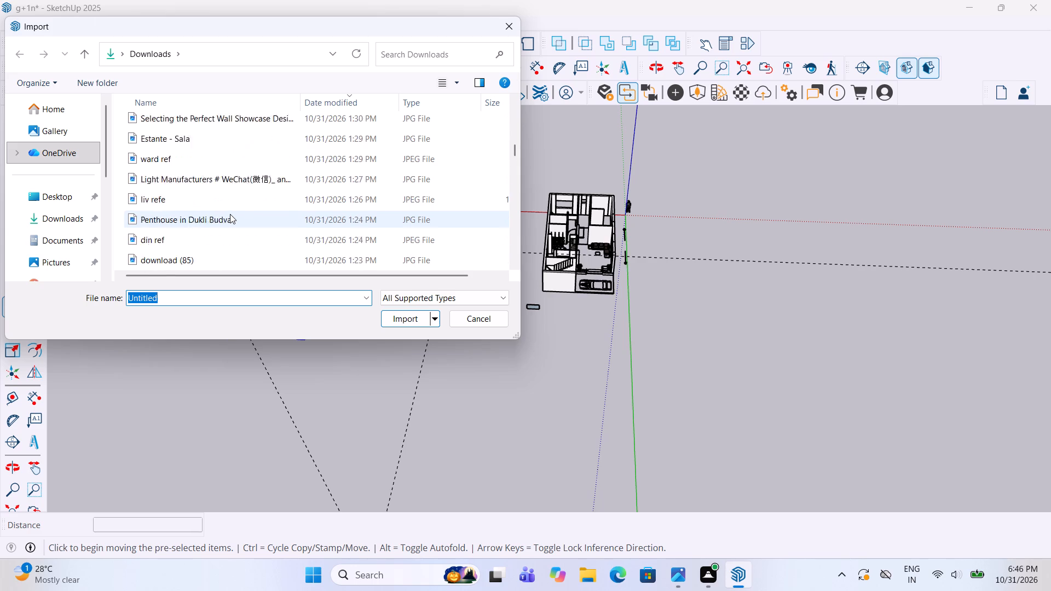
{"action": "scroll", "coordinate": [230, 214], "scroll_direction": "down", "scroll_amount": 20}
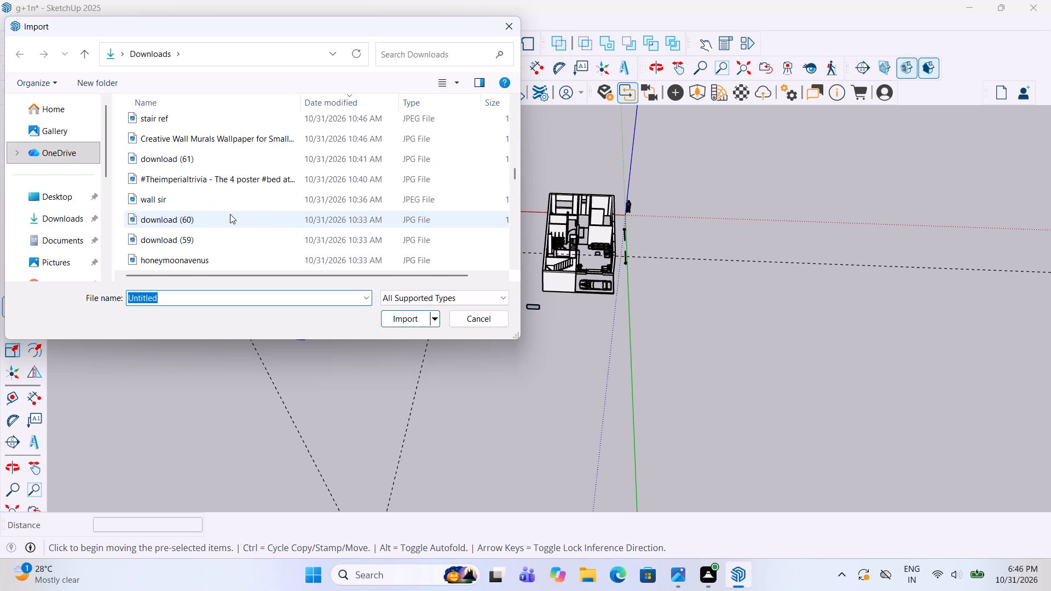
{"action": "scroll", "coordinate": [230, 214], "scroll_direction": "down", "scroll_amount": 7}
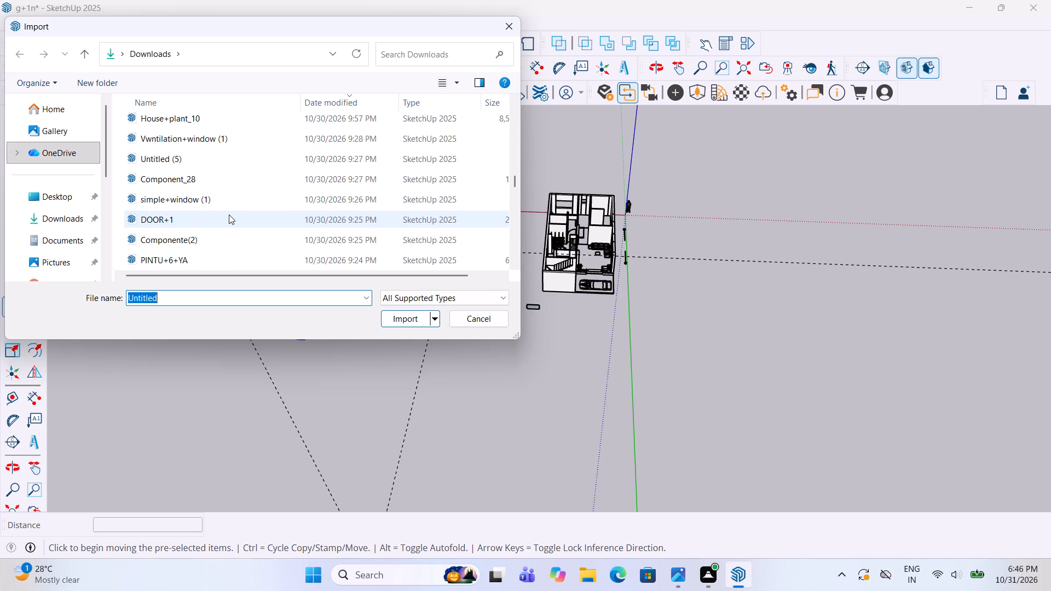
{"action": "scroll", "coordinate": [192, 235], "scroll_direction": "down", "scroll_amount": 1}
{"action": "left_click", "coordinate": [176, 219]}
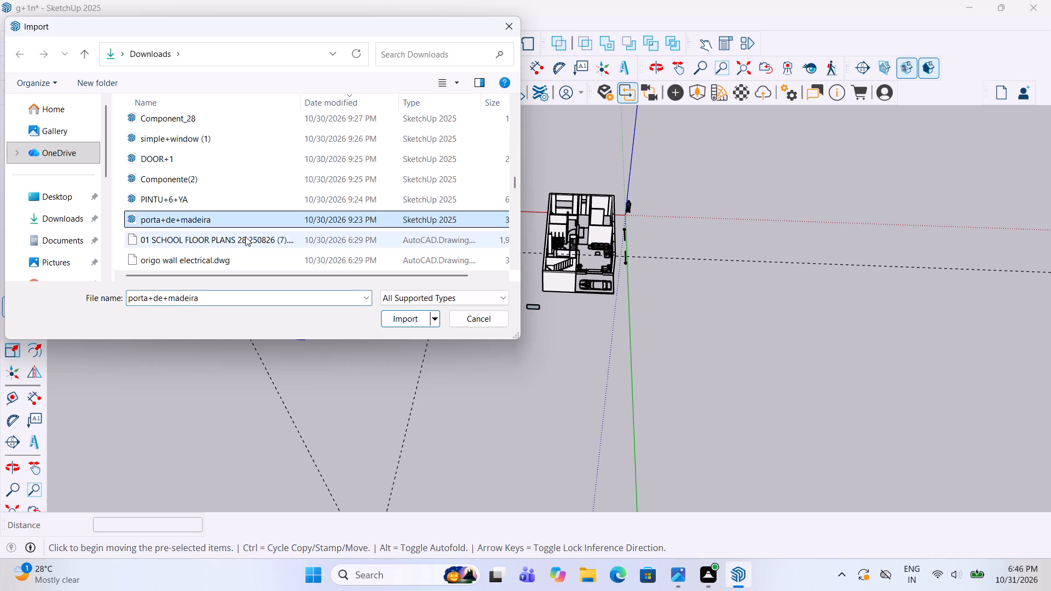
{"action": "left_click", "coordinate": [403, 323]}
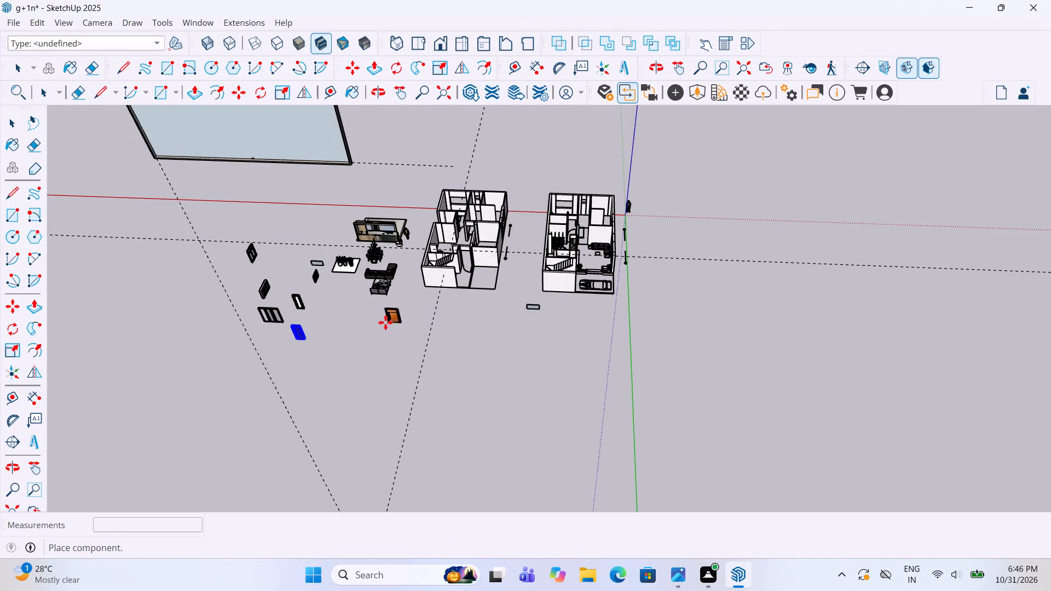
{"action": "left_click", "coordinate": [338, 329]}
{"action": "key", "text": "Escape"}
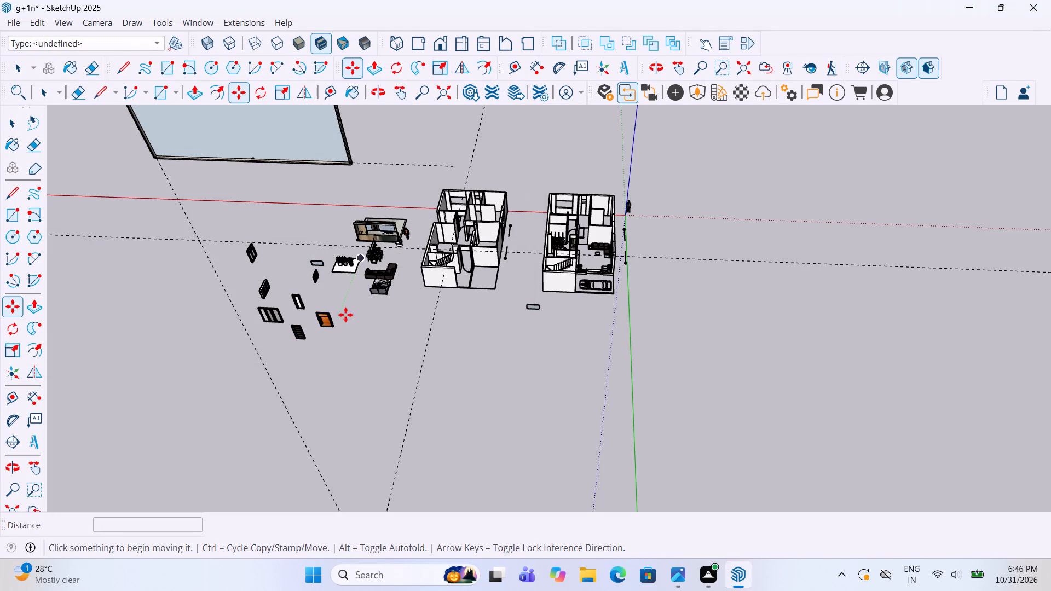
{"action": "key", "text": "space"}
{"action": "left_click", "coordinate": [354, 295]}
{"action": "key", "text": "space"}
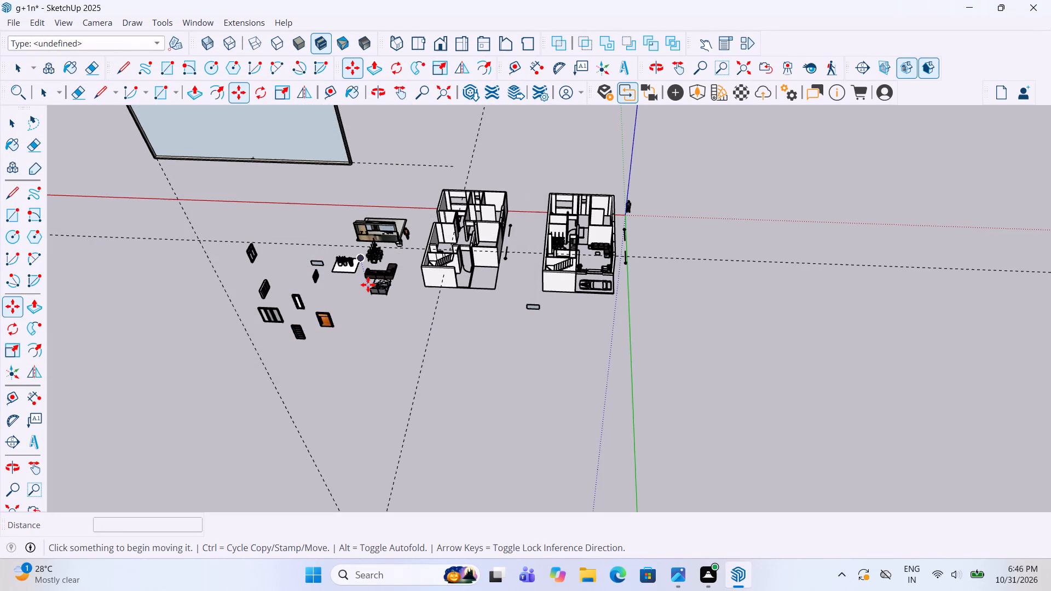
Move the dark L-shaped sofa from the imported furniture row into the living room of the second-floor model.
{"action": "scroll", "coordinate": [354, 274], "scroll_direction": "up", "scroll_amount": 15}
{"action": "scroll", "coordinate": [488, 248], "scroll_direction": "up", "scroll_amount": 4}
{"action": "middle_click_drag", "start_coordinate": [499, 239], "coordinate": [469, 341]}
{"action": "scroll", "coordinate": [473, 271], "scroll_direction": "down", "scroll_amount": 5}
{"action": "scroll", "coordinate": [428, 273], "scroll_direction": "up", "scroll_amount": 7}
{"action": "left_click", "coordinate": [415, 281]}
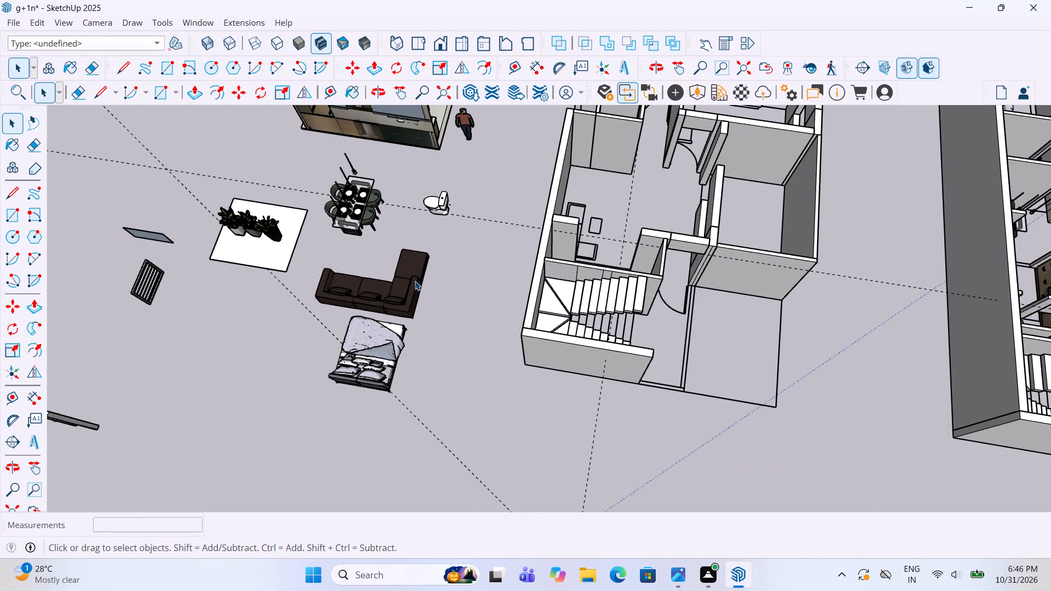
{"action": "key", "text": "m"}
{"action": "scroll", "coordinate": [421, 297], "scroll_direction": "up", "scroll_amount": 2}
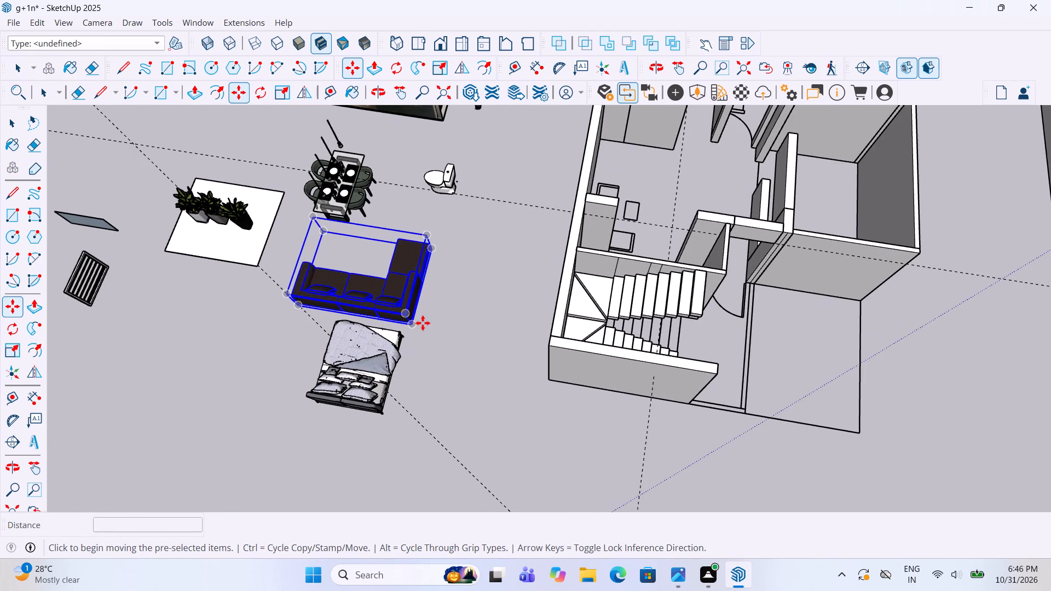
{"action": "left_click", "coordinate": [415, 326]}
{"action": "scroll", "coordinate": [437, 325], "scroll_direction": "down", "scroll_amount": 5}
{"action": "middle_click_drag", "start_coordinate": [585, 241], "coordinate": [516, 245]}
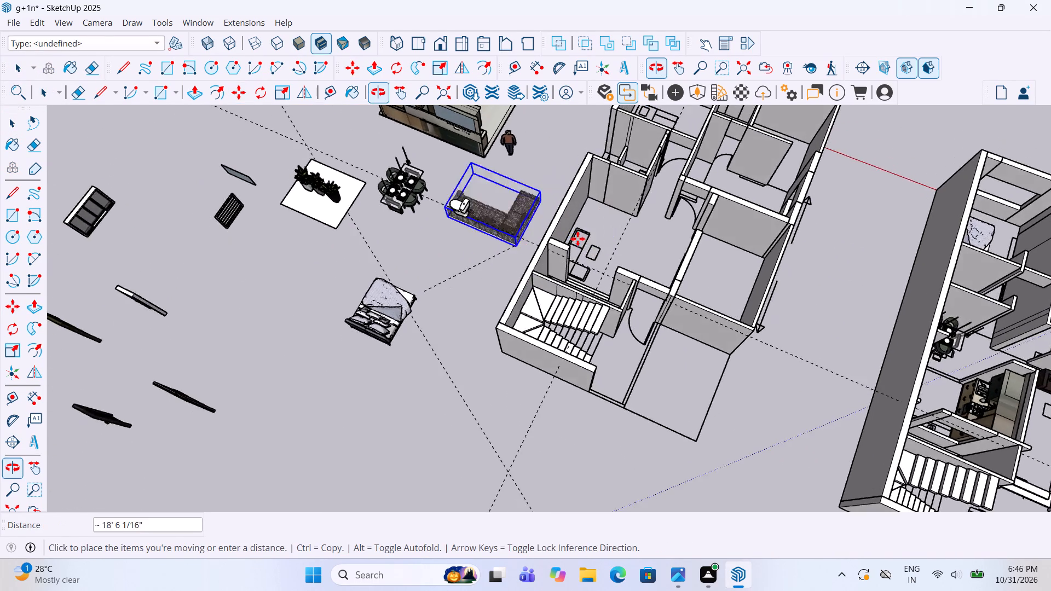
{"action": "scroll", "coordinate": [581, 239], "scroll_direction": "up", "scroll_amount": 4}
{"action": "scroll", "coordinate": [628, 268], "scroll_direction": "up", "scroll_amount": 5}
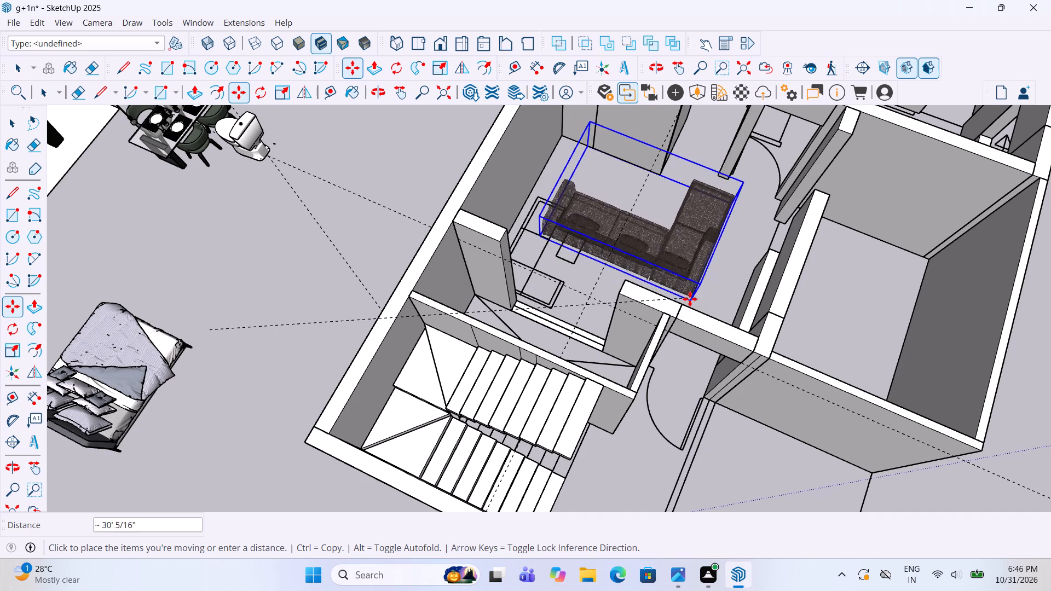
{"action": "left_click", "coordinate": [686, 301]}
Scale the L-shaped sofa down uniformly to roughly the size of the sofa outline on the living room floor.
{"action": "key", "text": "s"}
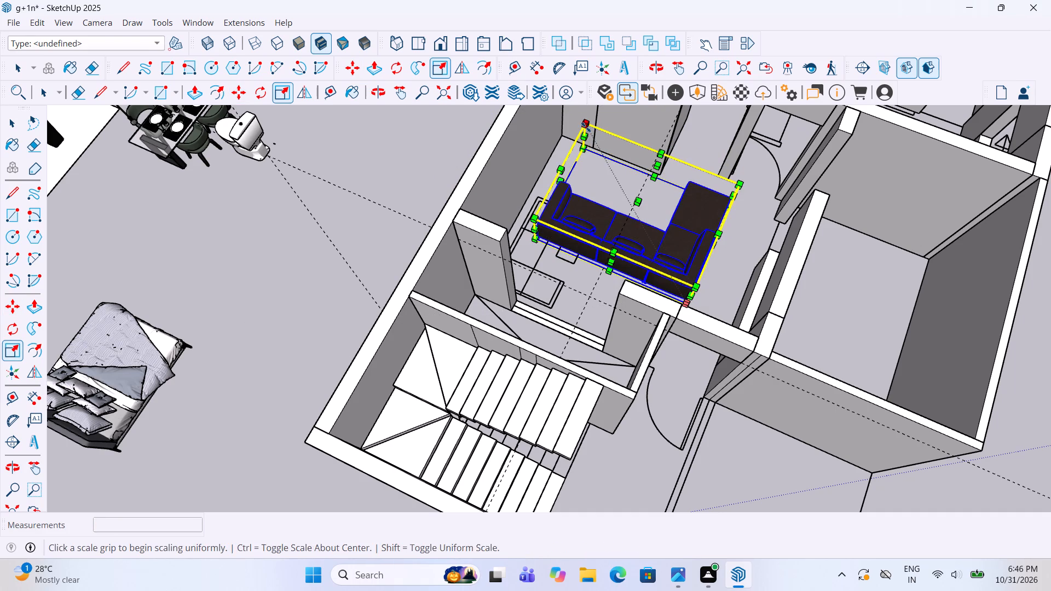
{"action": "left_click_drag", "start_coordinate": [584, 123], "coordinate": [622, 202]}
{"action": "scroll", "coordinate": [494, 250], "scroll_direction": "down", "scroll_amount": 4}
{"action": "middle_click_drag", "start_coordinate": [663, 230], "coordinate": [654, 227]}
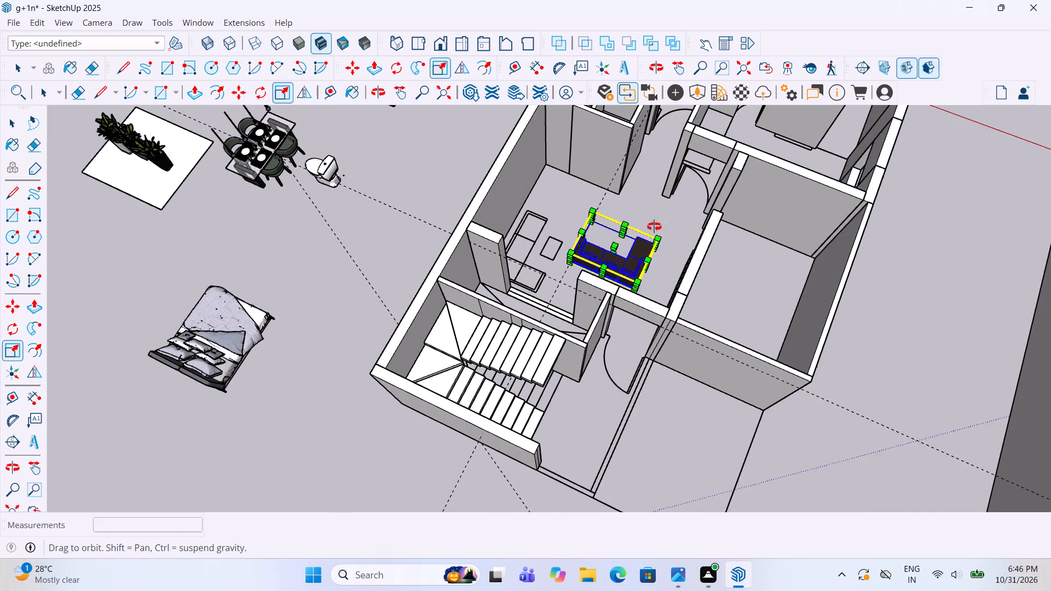
{"action": "middle_click_drag", "start_coordinate": [654, 227], "coordinate": [408, 234]}
{"action": "scroll", "coordinate": [413, 237], "scroll_direction": "down", "scroll_amount": 1}
{"action": "scroll", "coordinate": [646, 302], "scroll_direction": "up", "scroll_amount": 4}
{"action": "left_click_drag", "start_coordinate": [646, 303], "coordinate": [636, 312]}
Rotate the sofa a quarter turn and position it over the L-shaped outline beside the coffee table, then clear the selection.
{"action": "key", "text": "m"}
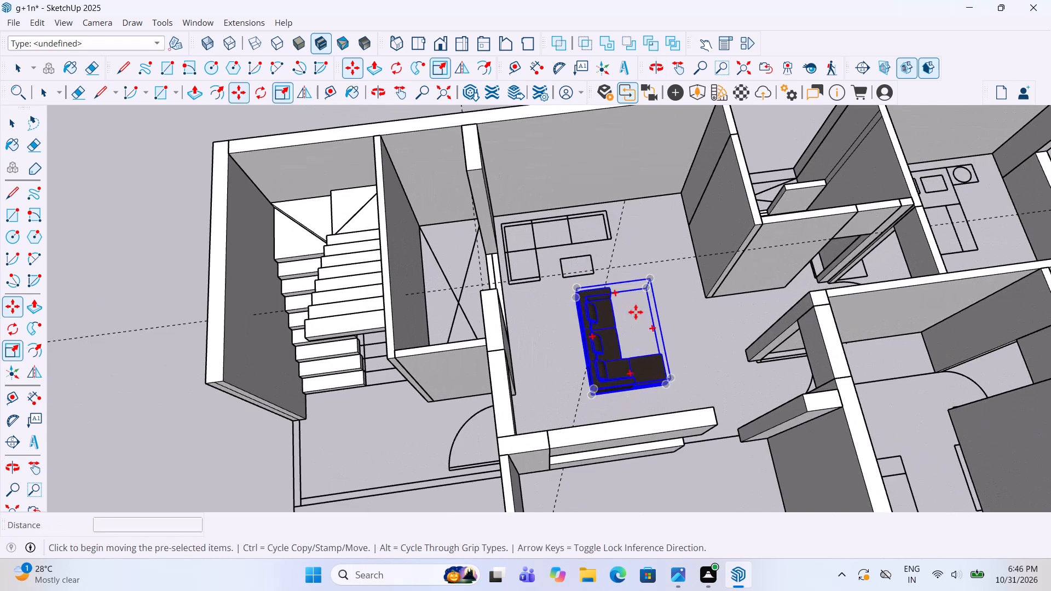
{"action": "left_click_drag", "start_coordinate": [636, 312], "coordinate": [627, 312]}
{"action": "left_click_drag", "start_coordinate": [615, 306], "coordinate": [610, 300]}
{"action": "left_click", "coordinate": [551, 225]}
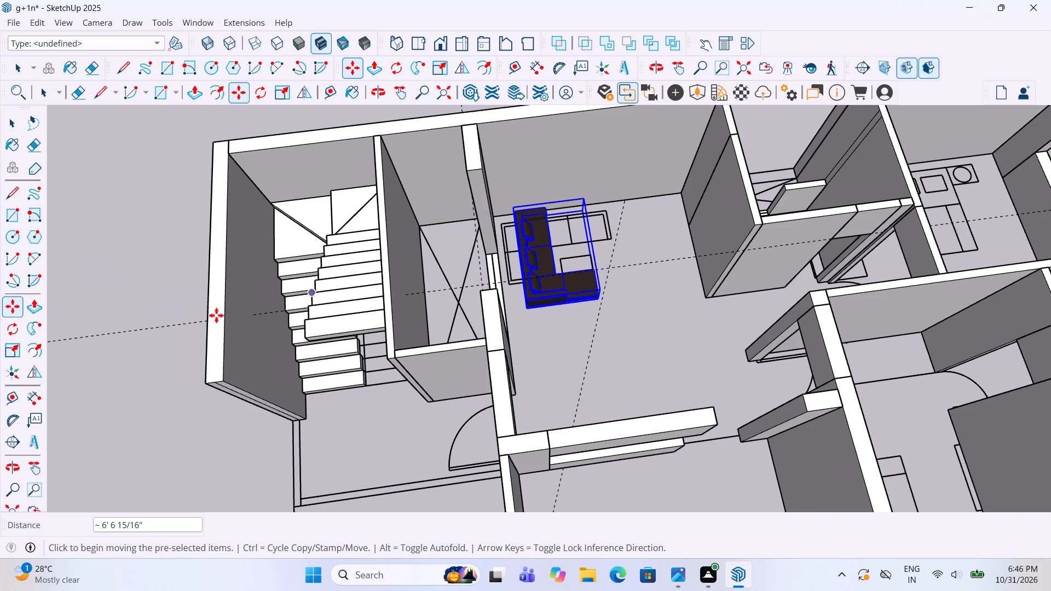
{"action": "left_click", "coordinate": [18, 331]}
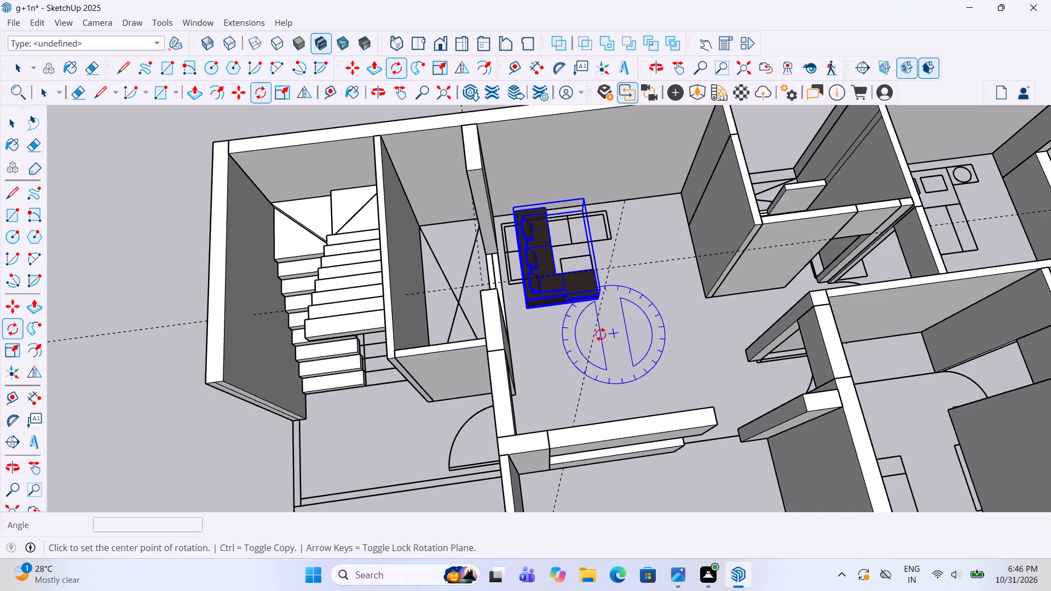
{"action": "left_click", "coordinate": [589, 338]}
{"action": "left_click", "coordinate": [611, 335]}
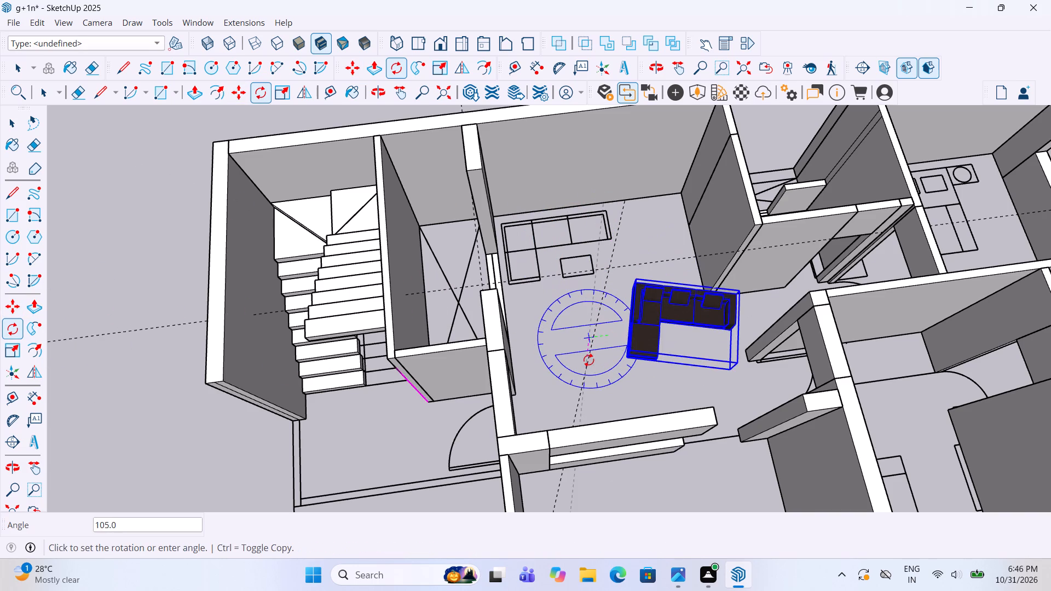
{"action": "left_click", "coordinate": [599, 362]}
{"action": "key", "text": "m"}
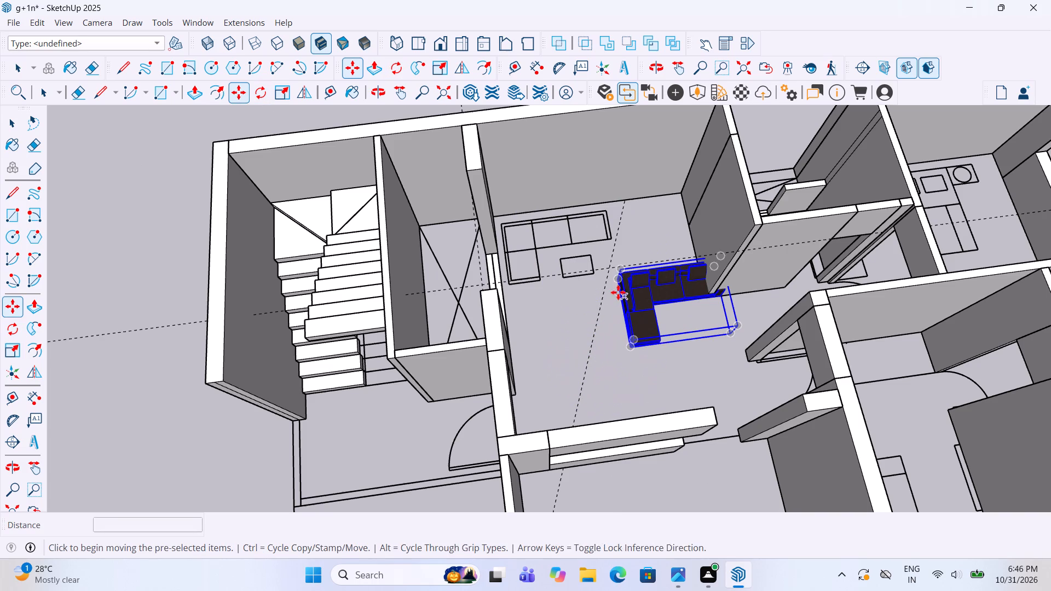
{"action": "left_click", "coordinate": [611, 282]}
{"action": "left_click", "coordinate": [499, 228]}
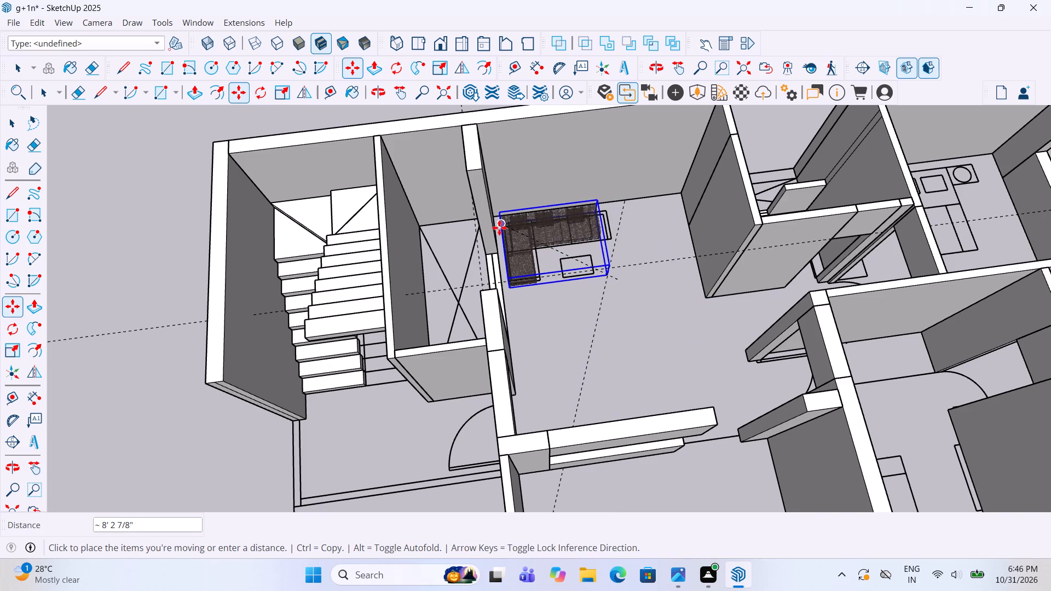
{"action": "key", "text": "space"}
{"action": "left_click", "coordinate": [562, 317]}
Copy the imported double bed onto the bed outline in the second-floor bedroom beside the plan arrows, headboard against the wall.
{"action": "scroll", "coordinate": [561, 322], "scroll_direction": "down", "scroll_amount": 3}
{"action": "middle_click_drag", "start_coordinate": [560, 322], "coordinate": [542, 310]}
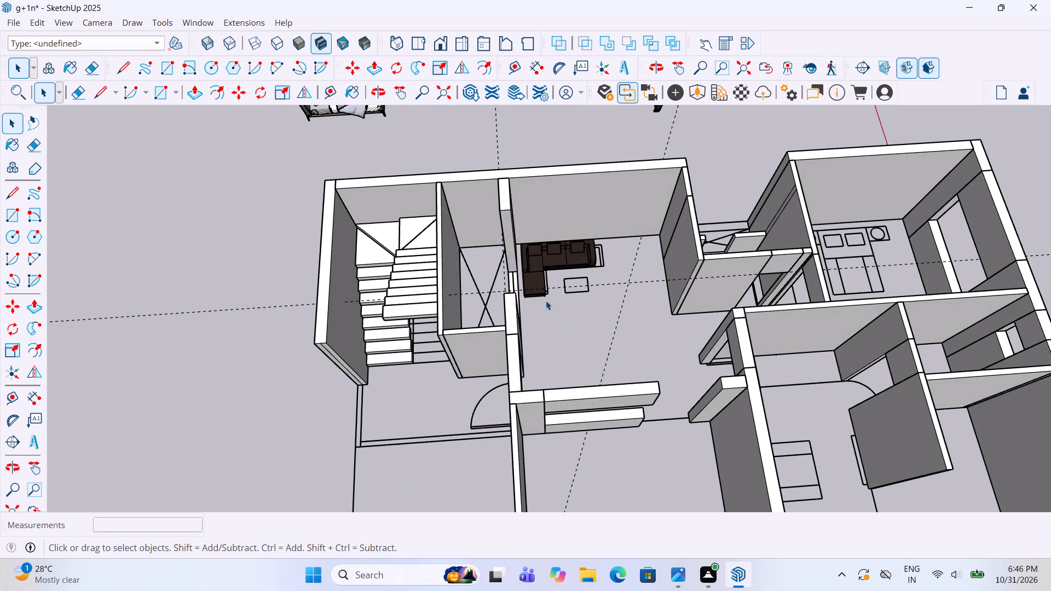
{"action": "scroll", "coordinate": [553, 300], "scroll_direction": "down", "scroll_amount": 4}
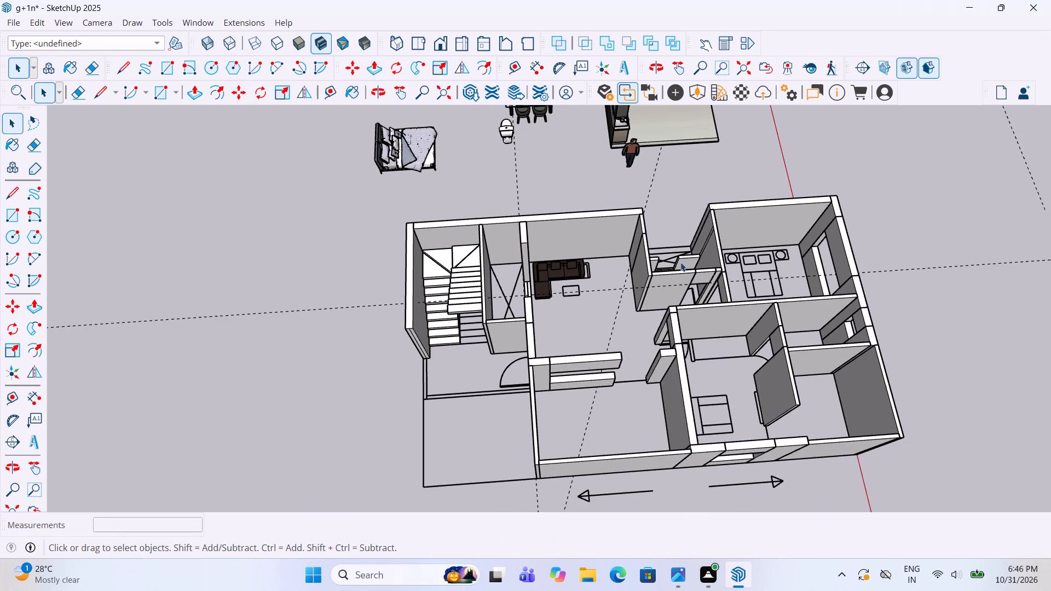
{"action": "scroll", "coordinate": [690, 254], "scroll_direction": "up", "scroll_amount": 5}
{"action": "middle_click_drag", "start_coordinate": [685, 248], "coordinate": [698, 258]}
{"action": "scroll", "coordinate": [698, 259], "scroll_direction": "up", "scroll_amount": 1}
{"action": "scroll", "coordinate": [630, 305], "scroll_direction": "down", "scroll_amount": 6}
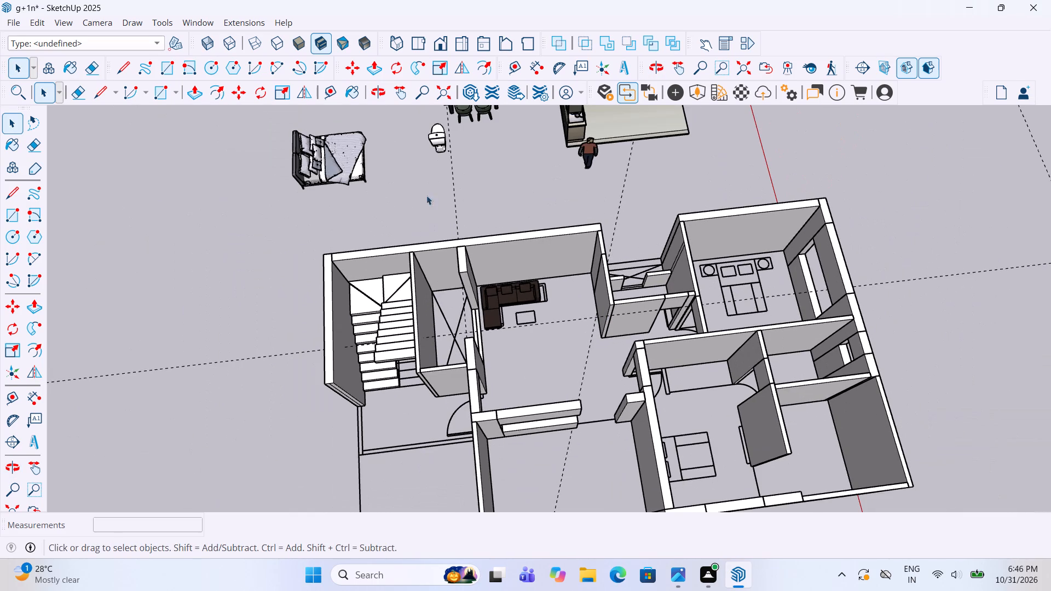
{"action": "scroll", "coordinate": [374, 166], "scroll_direction": "up", "scroll_amount": 1}
{"action": "left_click", "coordinate": [348, 172]}
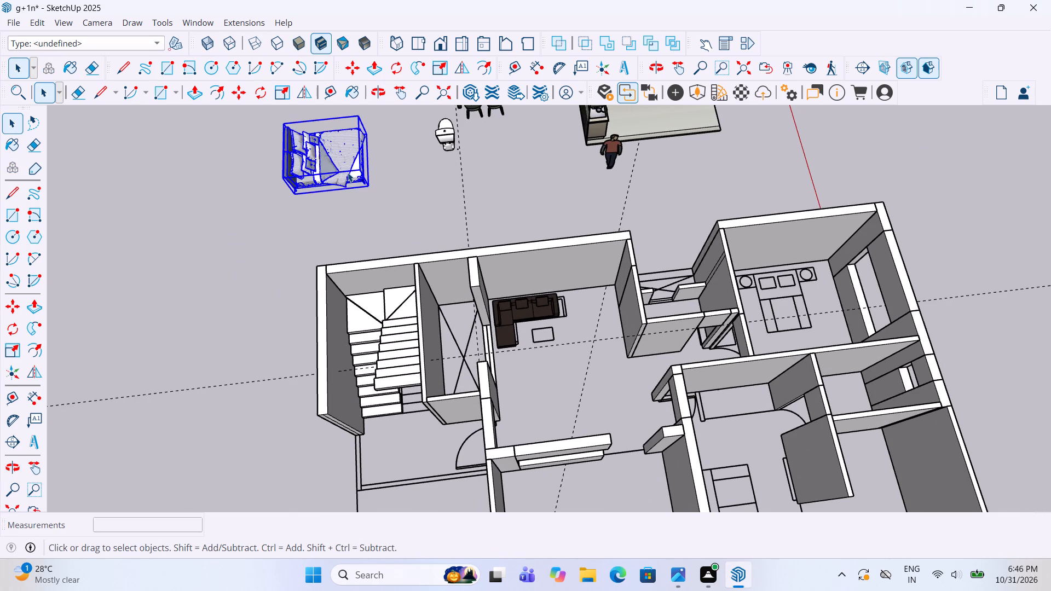
{"action": "key", "text": "m"}
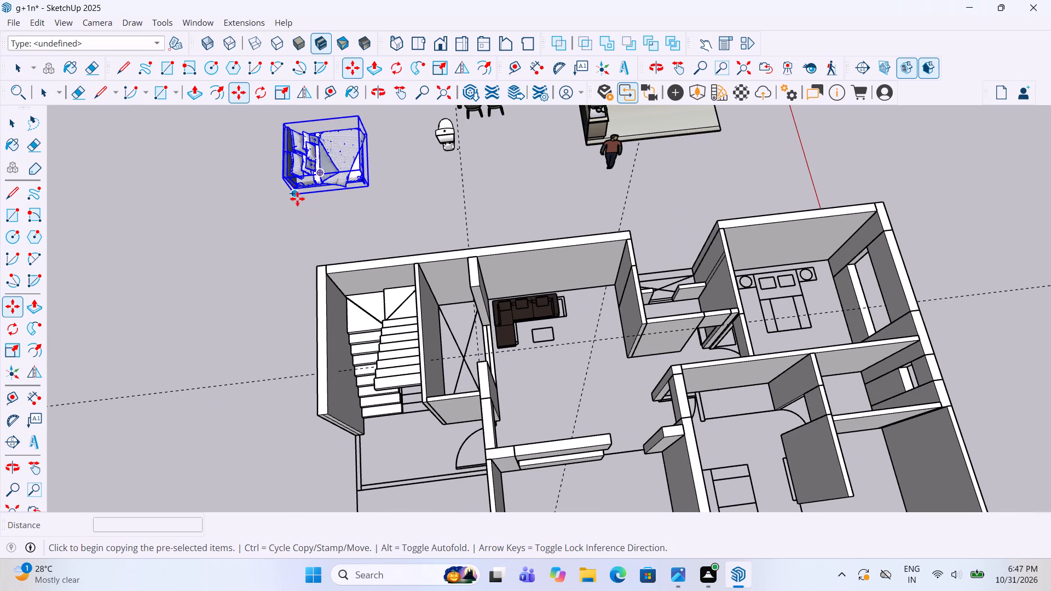
{"action": "left_click", "coordinate": [297, 199]}
{"action": "scroll", "coordinate": [428, 199], "scroll_direction": "down", "scroll_amount": 5}
{"action": "scroll", "coordinate": [501, 241], "scroll_direction": "down", "scroll_amount": 3}
{"action": "scroll", "coordinate": [587, 370], "scroll_direction": "up", "scroll_amount": 6}
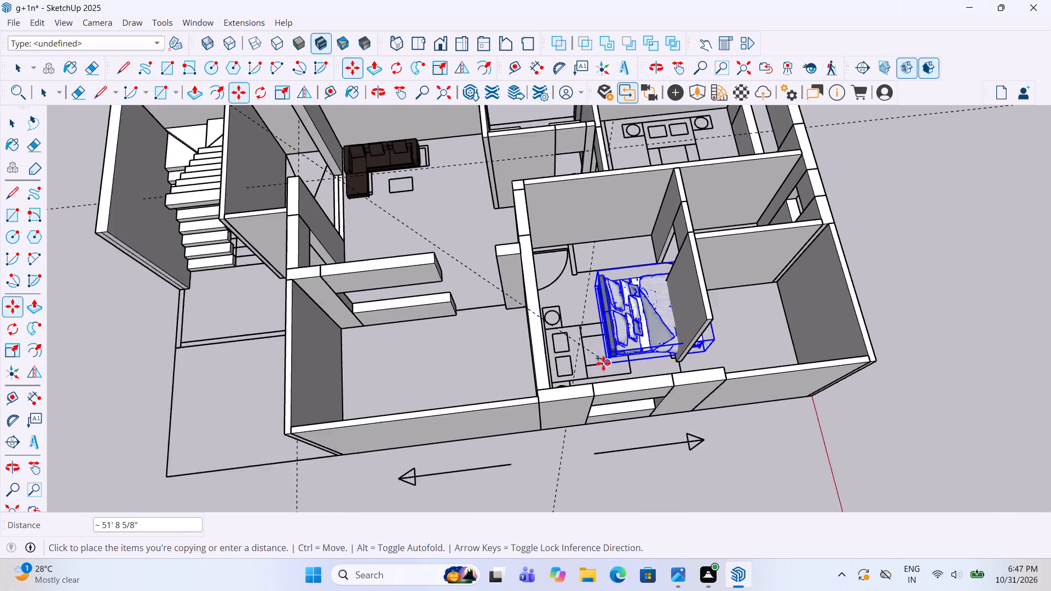
{"action": "scroll", "coordinate": [603, 363], "scroll_direction": "up", "scroll_amount": 8}
{"action": "middle_click_drag", "start_coordinate": [574, 375], "coordinate": [558, 402]}
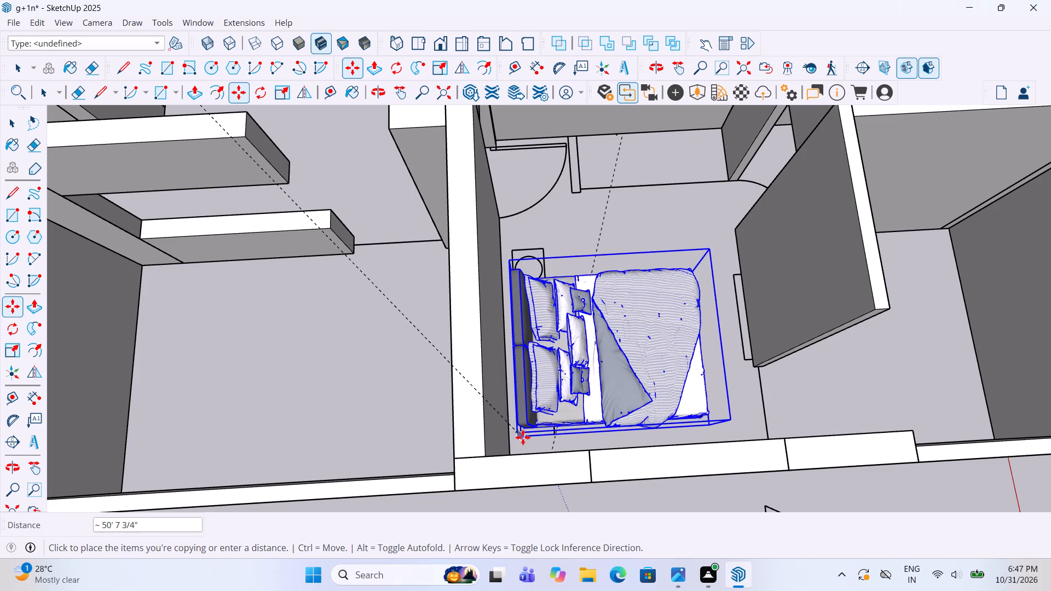
{"action": "left_click", "coordinate": [523, 437]}
{"action": "key", "text": "space"}
{"action": "left_click", "coordinate": [398, 375]}
Rotate the original double bed outside the house a quarter turn so its headboard parallels the long rear wall.
{"action": "scroll", "coordinate": [488, 382], "scroll_direction": "down", "scroll_amount": 5}
{"action": "scroll", "coordinate": [553, 366], "scroll_direction": "down", "scroll_amount": 3}
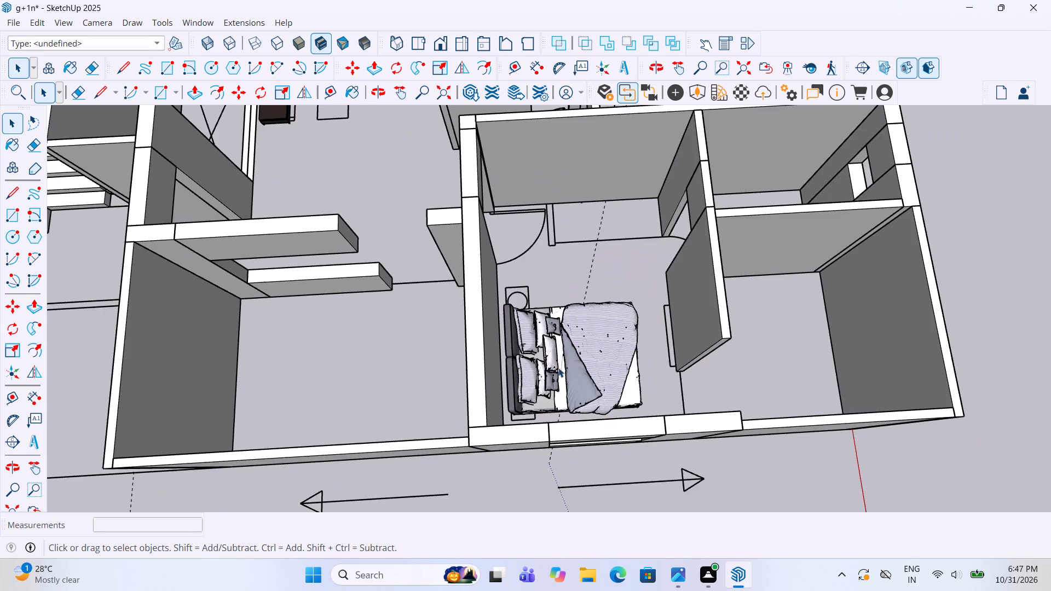
{"action": "scroll", "coordinate": [558, 368], "scroll_direction": "down", "scroll_amount": 17}
{"action": "scroll", "coordinate": [559, 370], "scroll_direction": "down", "scroll_amount": 6}
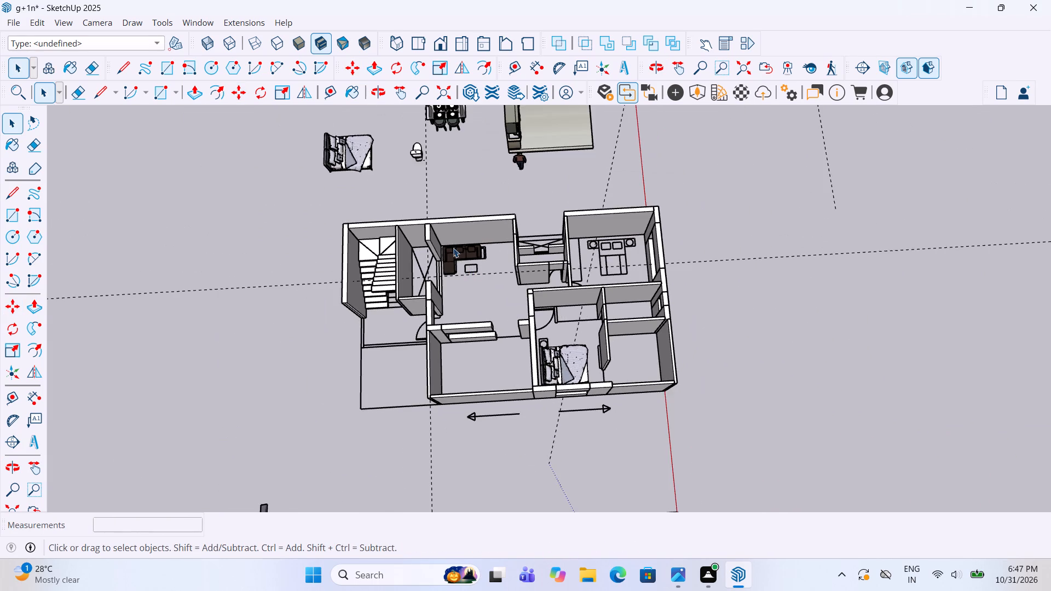
{"action": "scroll", "coordinate": [453, 251], "scroll_direction": "down", "scroll_amount": 4}
{"action": "scroll", "coordinate": [356, 145], "scroll_direction": "up", "scroll_amount": 9}
{"action": "left_click", "coordinate": [370, 207]}
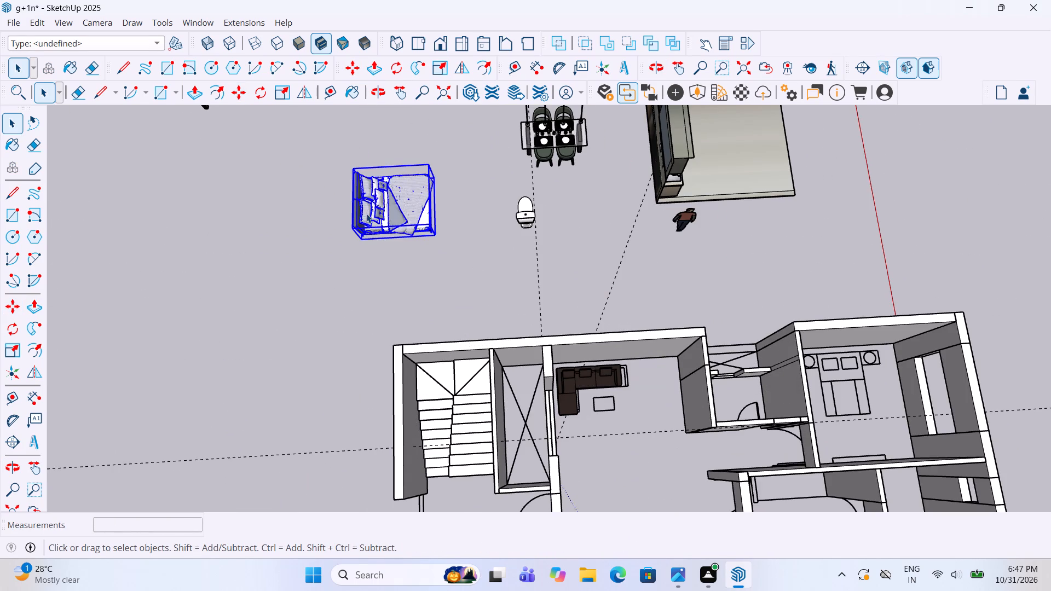
{"action": "left_click", "coordinate": [13, 328]}
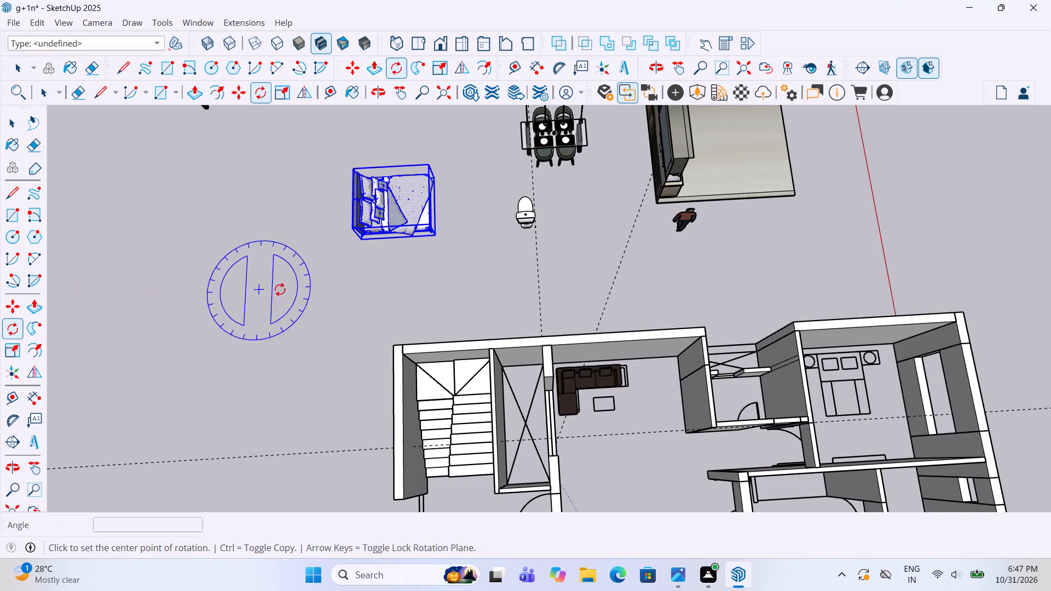
{"action": "left_click", "coordinate": [299, 290]}
{"action": "left_click", "coordinate": [319, 288]}
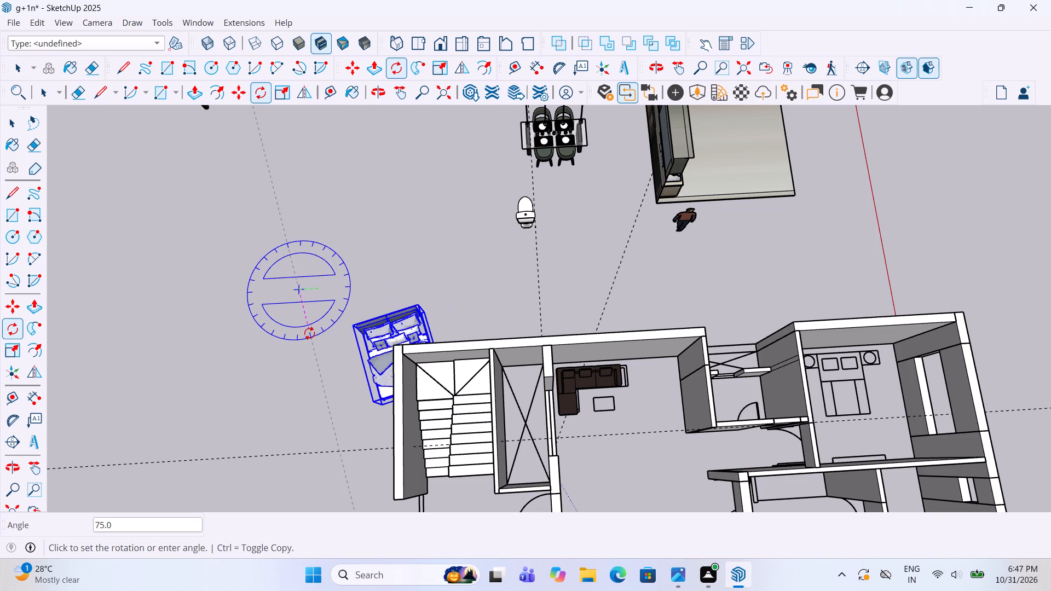
{"action": "left_click", "coordinate": [297, 363]}
Move the rotated bed onto the bed outline in the rear corner bedroom, headboard against the outer wall, and clear the selection.
{"action": "key", "text": "m"}
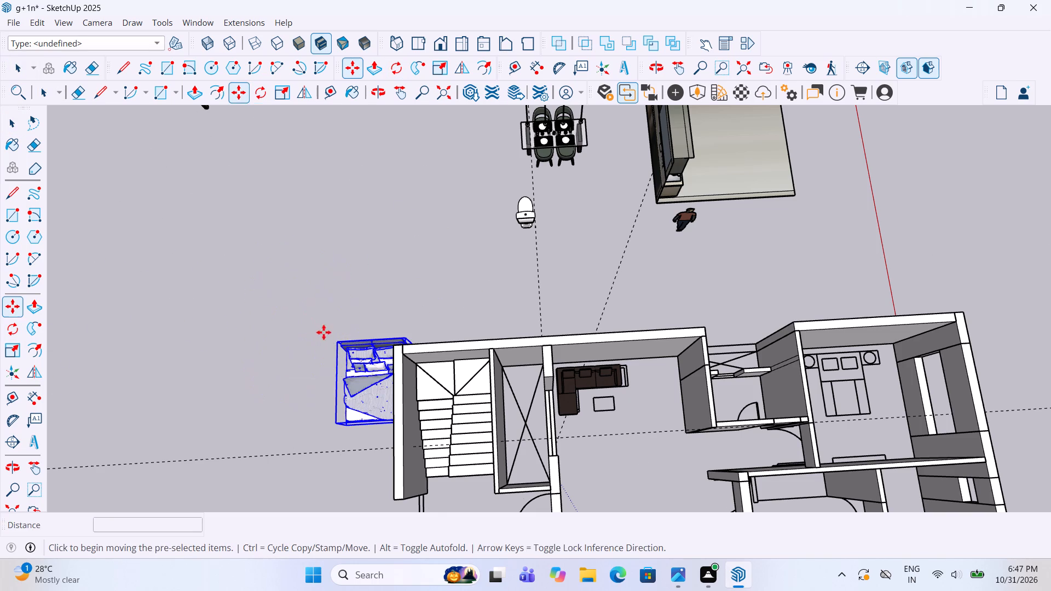
{"action": "middle_click_drag", "start_coordinate": [312, 339], "coordinate": [480, 275]}
{"action": "scroll", "coordinate": [312, 339], "scroll_direction": "up", "scroll_amount": 1}
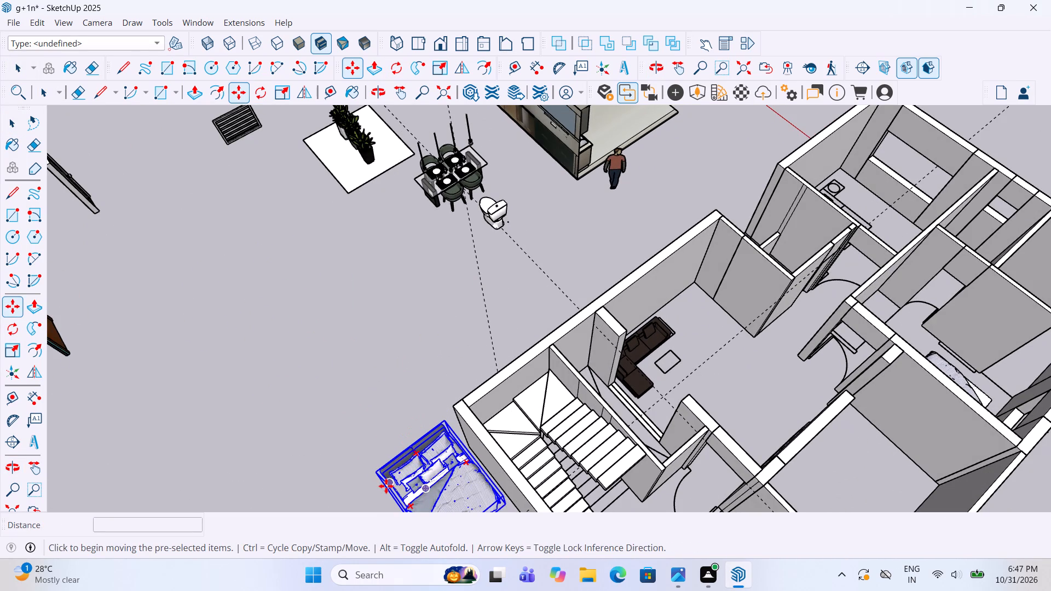
{"action": "left_click_drag", "start_coordinate": [385, 485], "coordinate": [384, 479]}
{"action": "scroll", "coordinate": [521, 370], "scroll_direction": "down", "scroll_amount": 8}
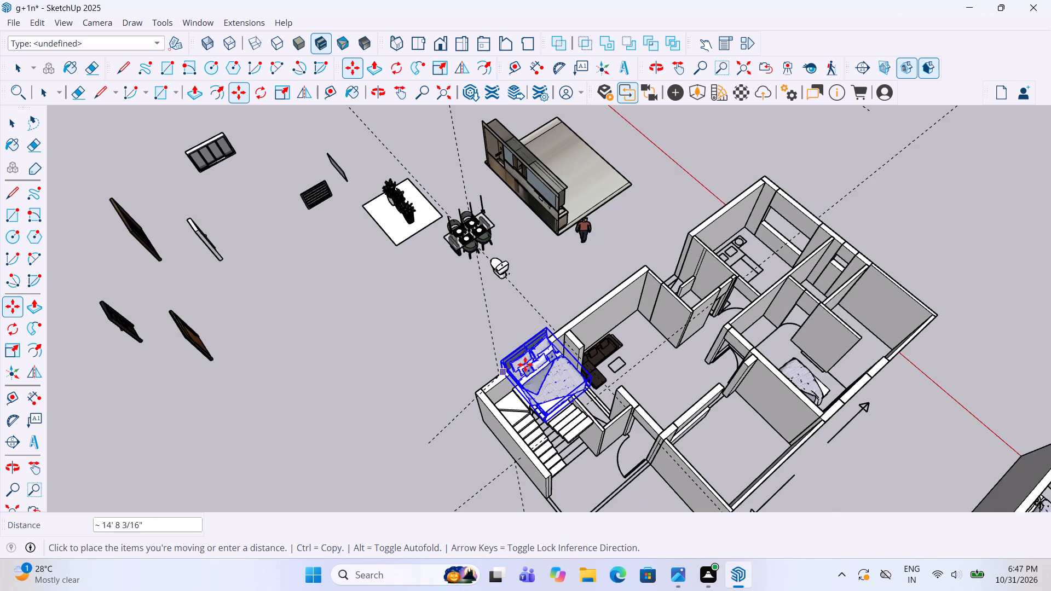
{"action": "scroll", "coordinate": [525, 364], "scroll_direction": "down", "scroll_amount": 1}
{"action": "scroll", "coordinate": [679, 273], "scroll_direction": "up", "scroll_amount": 12}
{"action": "middle_click_drag", "start_coordinate": [682, 283], "coordinate": [679, 285]}
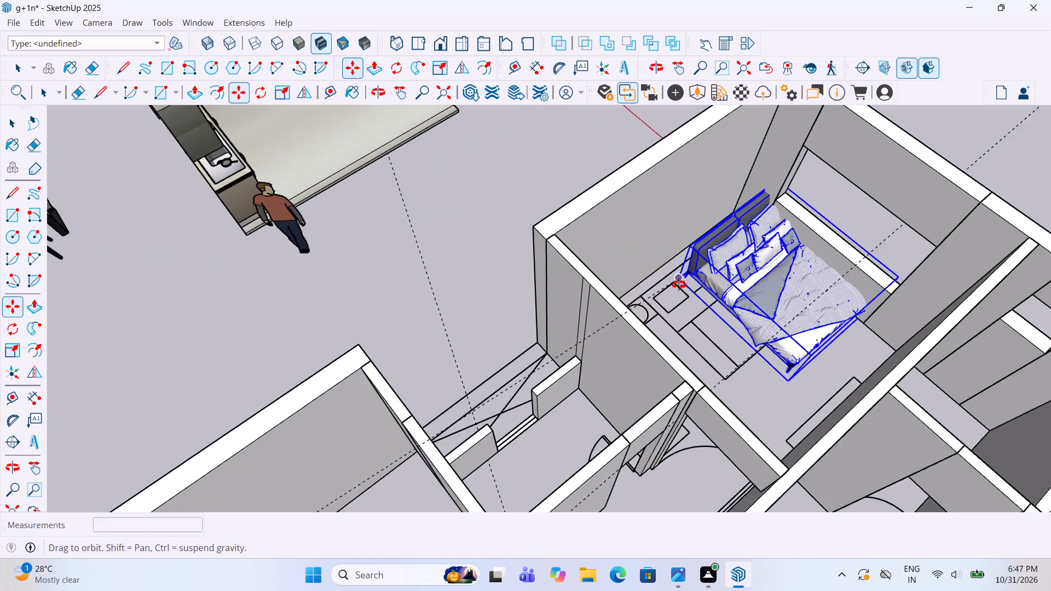
{"action": "middle_click_drag", "start_coordinate": [679, 285], "coordinate": [625, 303]}
{"action": "scroll", "coordinate": [653, 315], "scroll_direction": "up", "scroll_amount": 4}
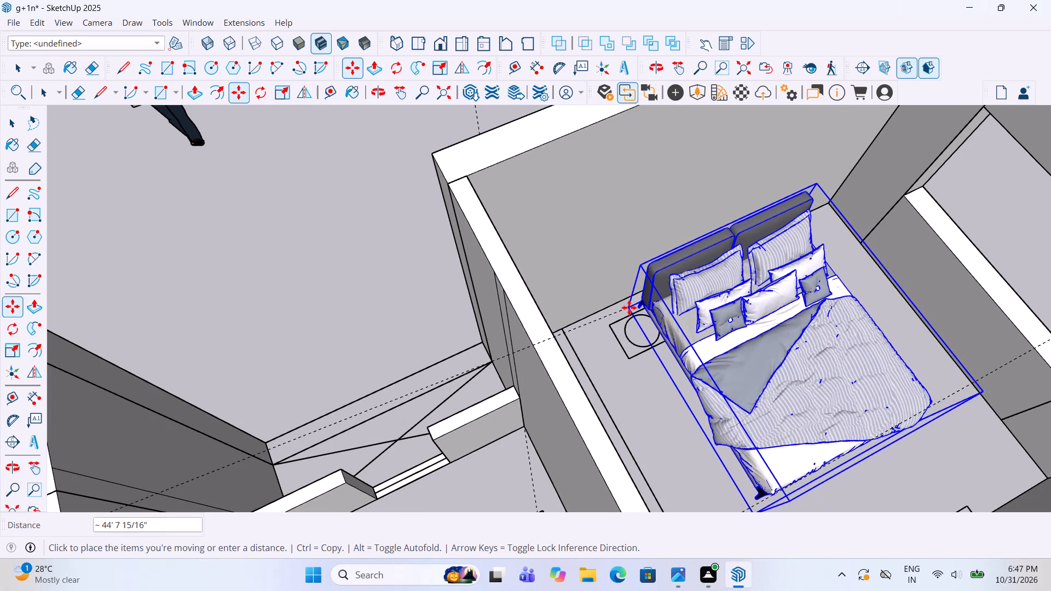
{"action": "left_click", "coordinate": [629, 308]}
{"action": "key", "text": "space"}
{"action": "left_click", "coordinate": [425, 314]}
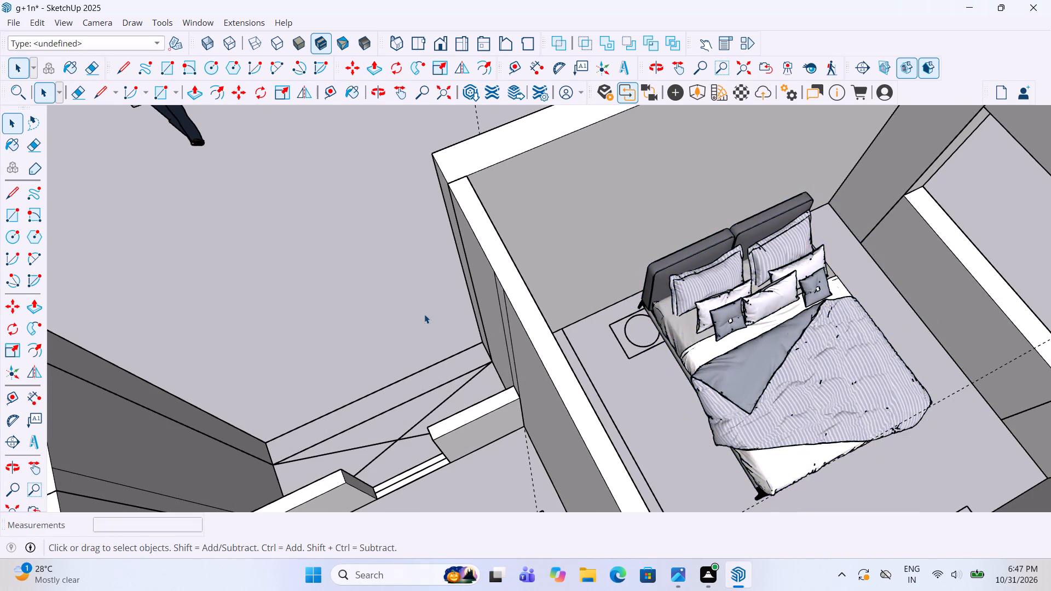
Examine the house floors and the furniture placed on the second floor from low and overhead angles.
{"action": "scroll", "coordinate": [417, 310], "scroll_direction": "down", "scroll_amount": 13}
{"action": "middle_click_drag", "start_coordinate": [593, 274], "coordinate": [557, 209]}
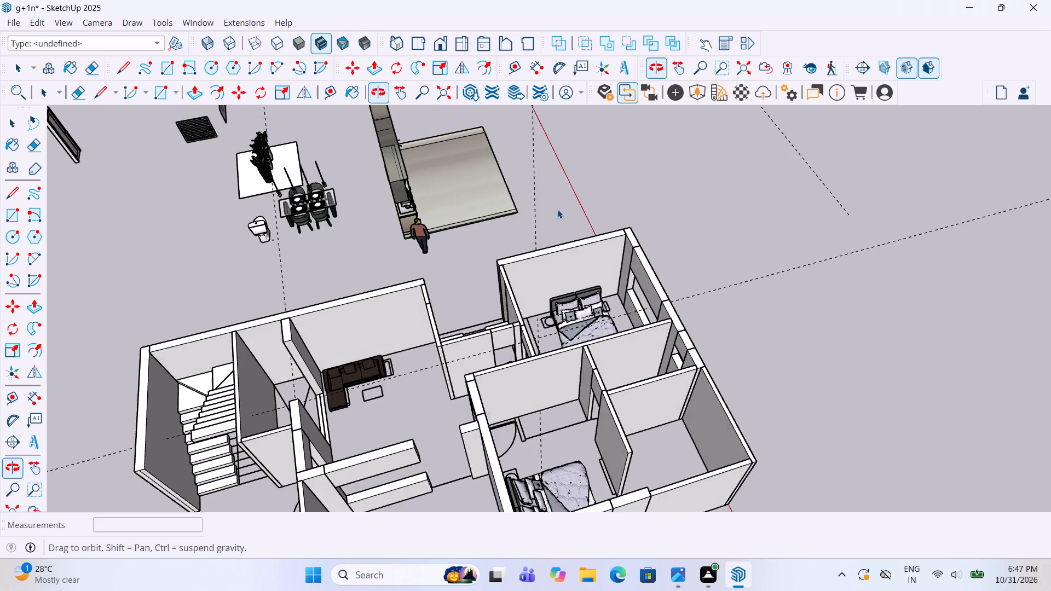
{"action": "middle_click_drag", "start_coordinate": [557, 209], "coordinate": [557, 208]}
{"action": "scroll", "coordinate": [575, 246], "scroll_direction": "down", "scroll_amount": 5}
{"action": "scroll", "coordinate": [564, 332], "scroll_direction": "down", "scroll_amount": 4}
{"action": "middle_click_drag", "start_coordinate": [569, 345], "coordinate": [588, 188]}
{"action": "middle_click_drag", "start_coordinate": [535, 395], "coordinate": [686, 201]}
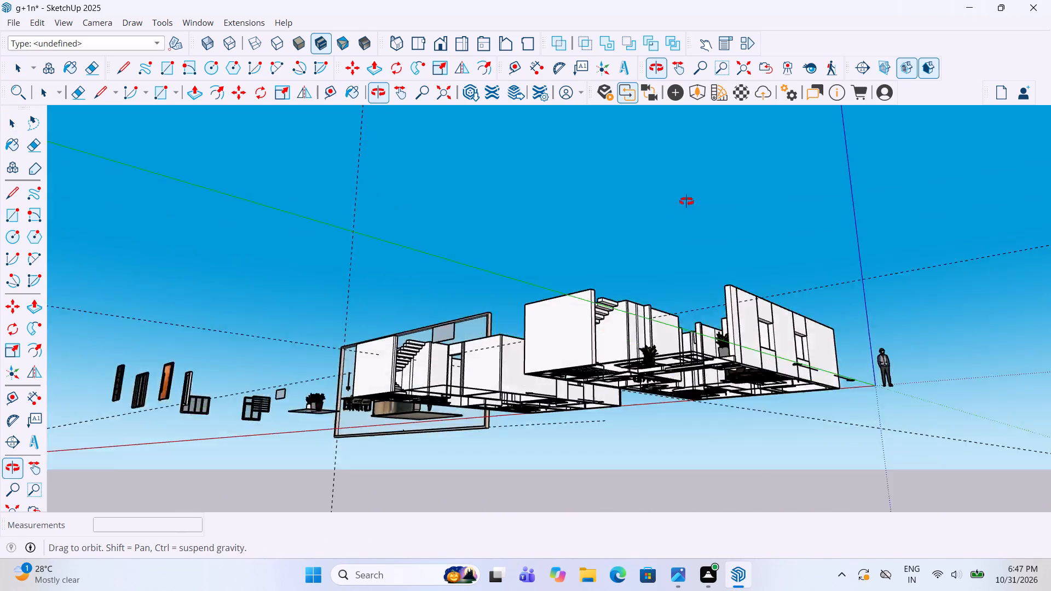
{"action": "middle_click_drag", "start_coordinate": [686, 201], "coordinate": [551, 354]}
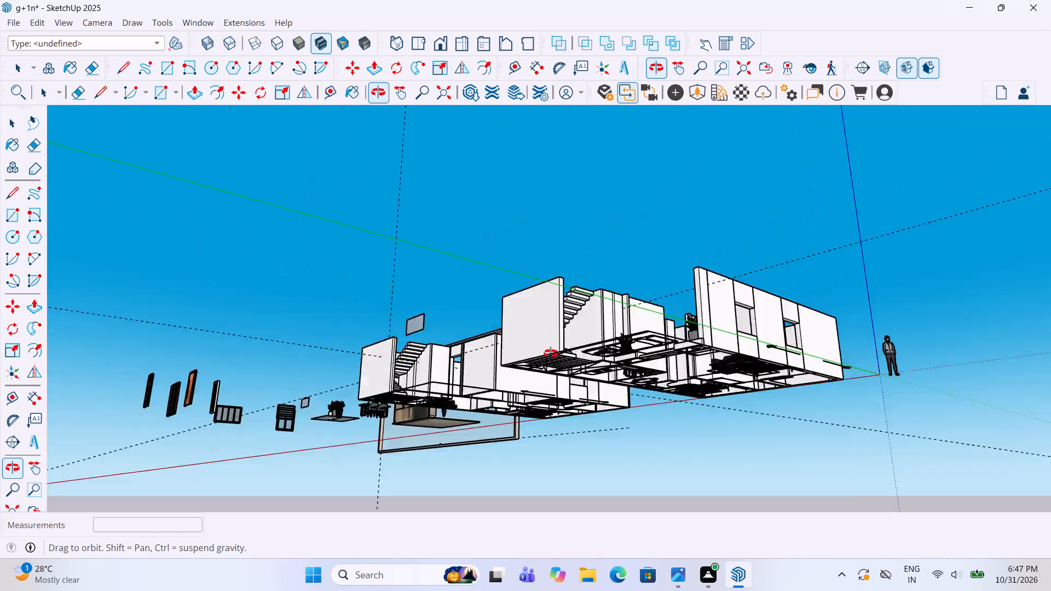
{"action": "middle_click_drag", "start_coordinate": [551, 354], "coordinate": [501, 468]}
{"action": "middle_click_drag", "start_coordinate": [629, 297], "coordinate": [565, 450]}
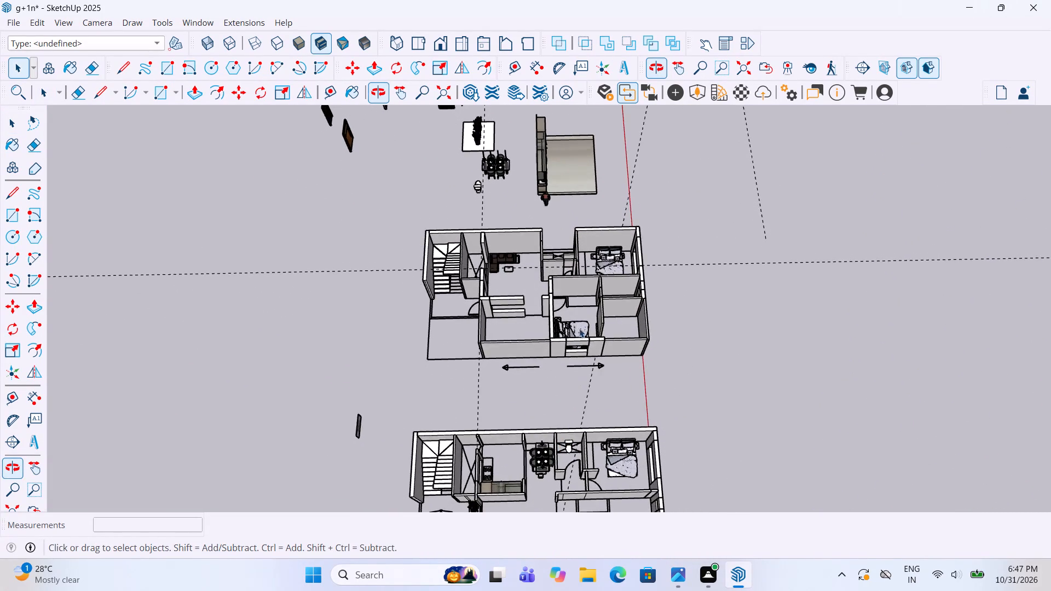
{"action": "scroll", "coordinate": [579, 313], "scroll_direction": "up", "scroll_amount": 3}
{"action": "scroll", "coordinate": [596, 245], "scroll_direction": "up", "scroll_amount": 4}
{"action": "middle_click_drag", "start_coordinate": [596, 245], "coordinate": [597, 316]}
{"action": "scroll", "coordinate": [597, 316], "scroll_direction": "up", "scroll_amount": 1}
{"action": "scroll", "coordinate": [622, 308], "scroll_direction": "down", "scroll_amount": 2}
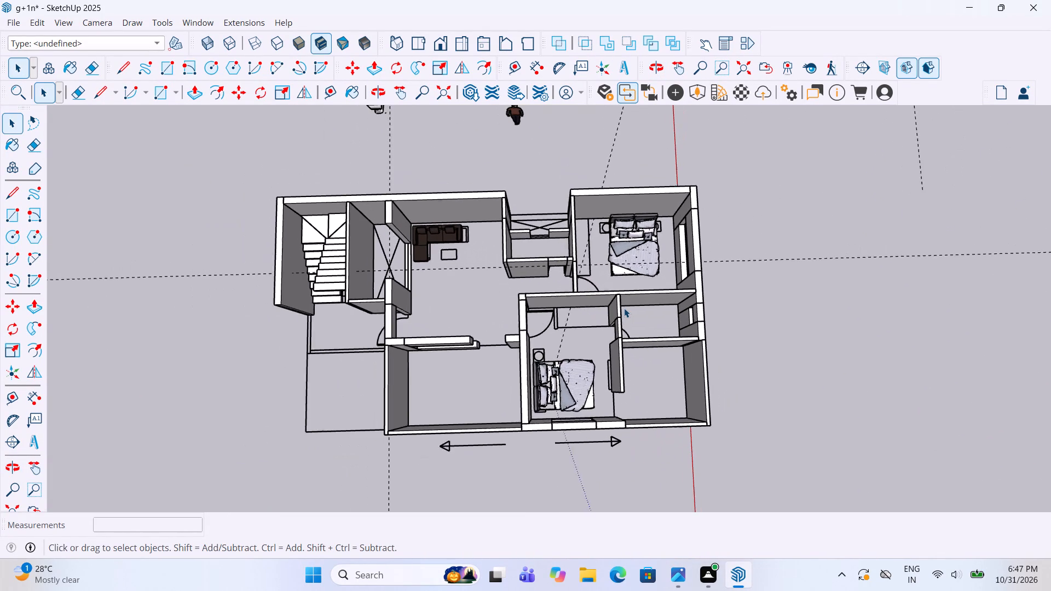
Enlarge the ground-floor living room's L-shaped sofa toward its outline, scaling about 1.06 overall, stretching its length about 1.06 and increasing its depth.
{"action": "scroll", "coordinate": [624, 308], "scroll_direction": "down", "scroll_amount": 2}
{"action": "scroll", "coordinate": [620, 194], "scroll_direction": "up", "scroll_amount": 5}
{"action": "scroll", "coordinate": [591, 239], "scroll_direction": "down", "scroll_amount": 7}
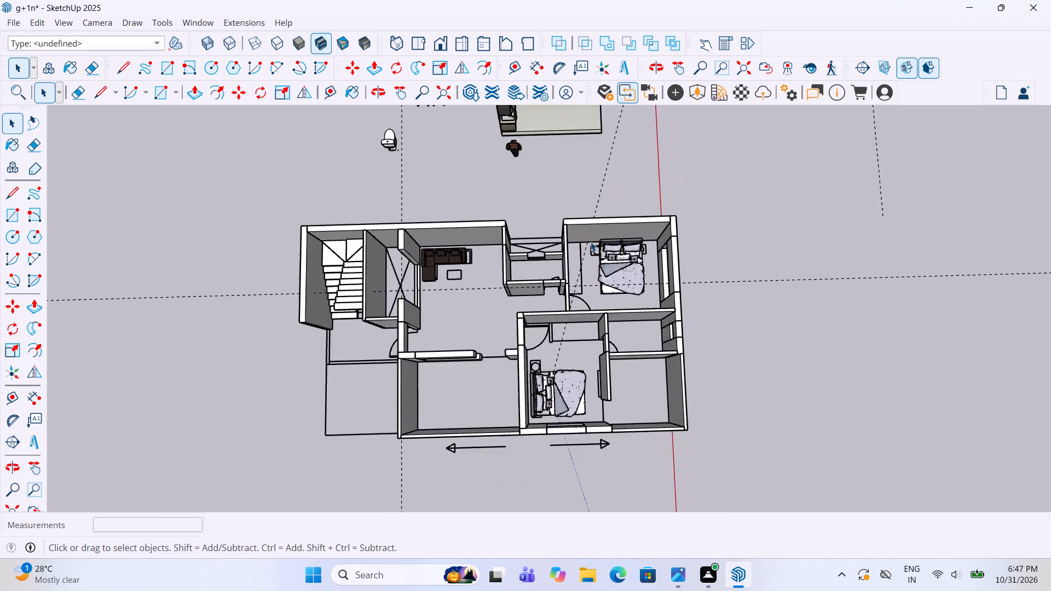
{"action": "scroll", "coordinate": [591, 242], "scroll_direction": "down", "scroll_amount": 10}
{"action": "scroll", "coordinate": [590, 390], "scroll_direction": "up", "scroll_amount": 10}
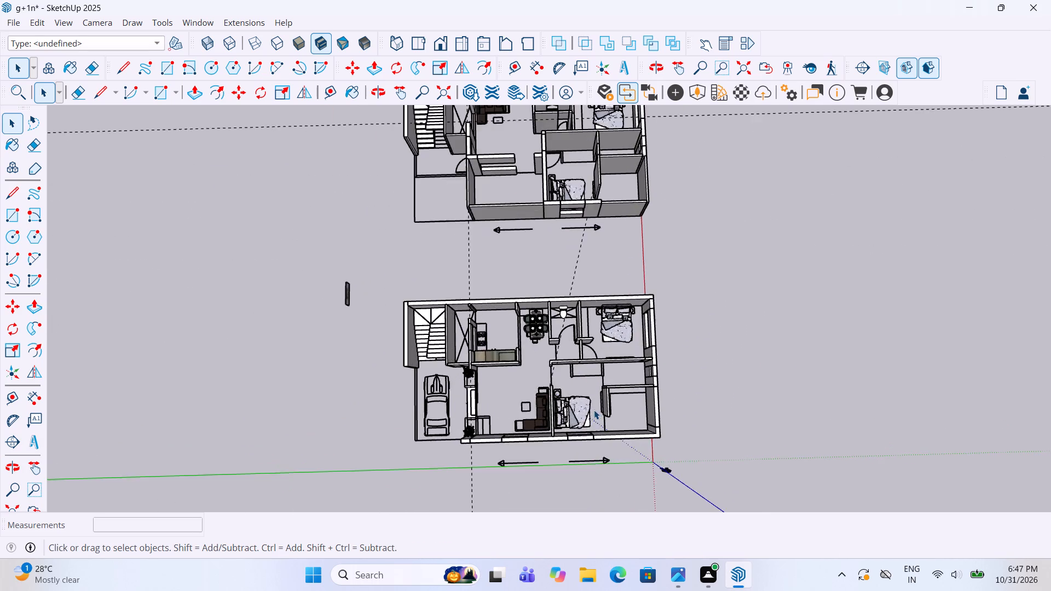
{"action": "scroll", "coordinate": [594, 410], "scroll_direction": "up", "scroll_amount": 7}
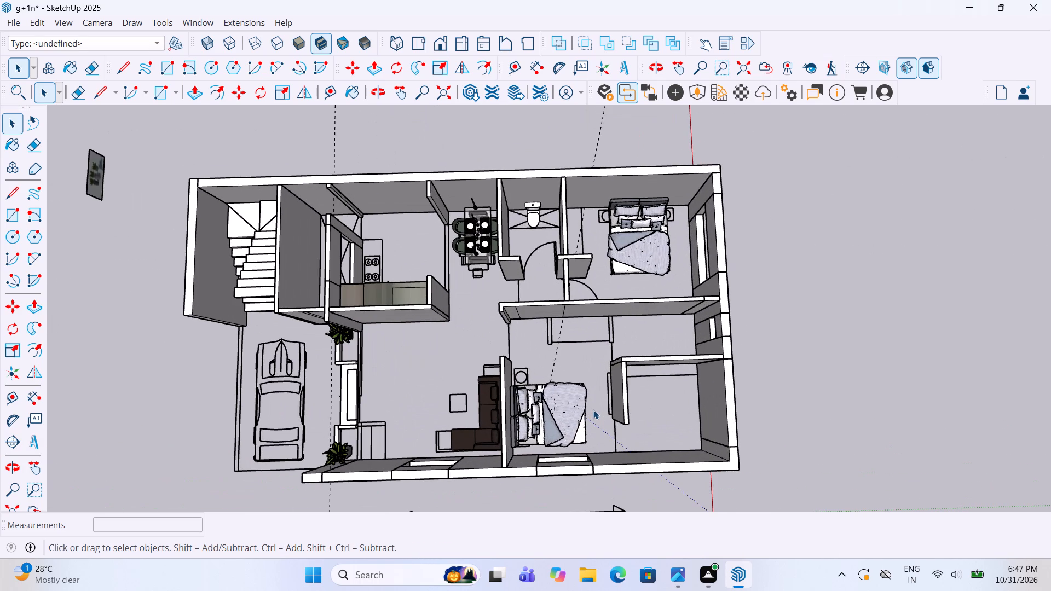
{"action": "scroll", "coordinate": [593, 410], "scroll_direction": "down", "scroll_amount": 6}
{"action": "middle_click_drag", "start_coordinate": [492, 402], "coordinate": [600, 350]}
{"action": "scroll", "coordinate": [559, 431], "scroll_direction": "up", "scroll_amount": 5}
{"action": "middle_click_drag", "start_coordinate": [569, 429], "coordinate": [725, 369]}
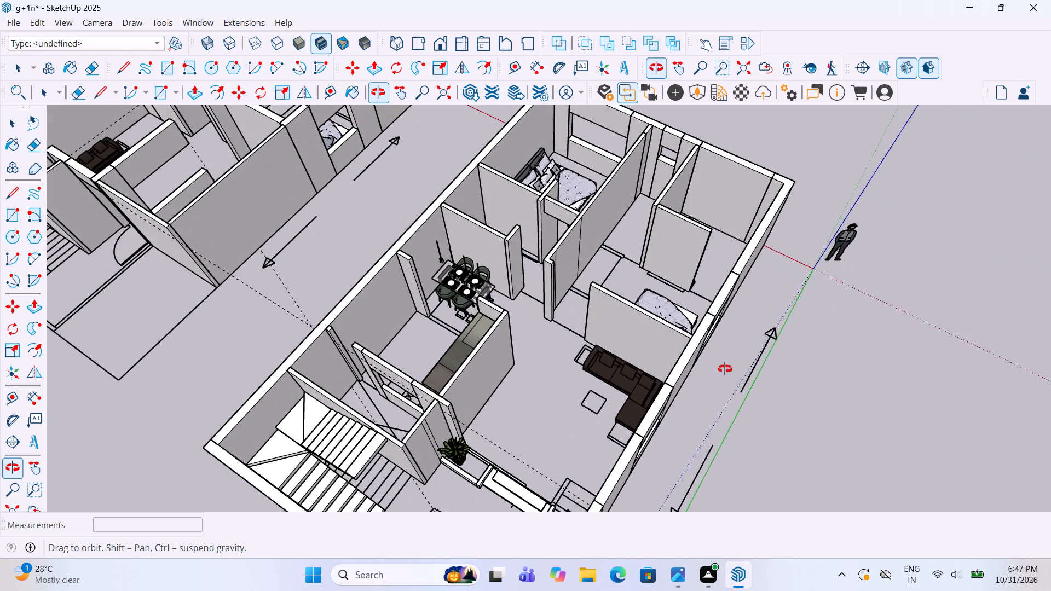
{"action": "middle_click_drag", "start_coordinate": [725, 369], "coordinate": [731, 361]}
{"action": "scroll", "coordinate": [730, 356], "scroll_direction": "up", "scroll_amount": 1}
{"action": "scroll", "coordinate": [662, 395], "scroll_direction": "up", "scroll_amount": 2}
{"action": "middle_click_drag", "start_coordinate": [634, 414], "coordinate": [736, 368]}
{"action": "scroll", "coordinate": [724, 368], "scroll_direction": "up", "scroll_amount": 3}
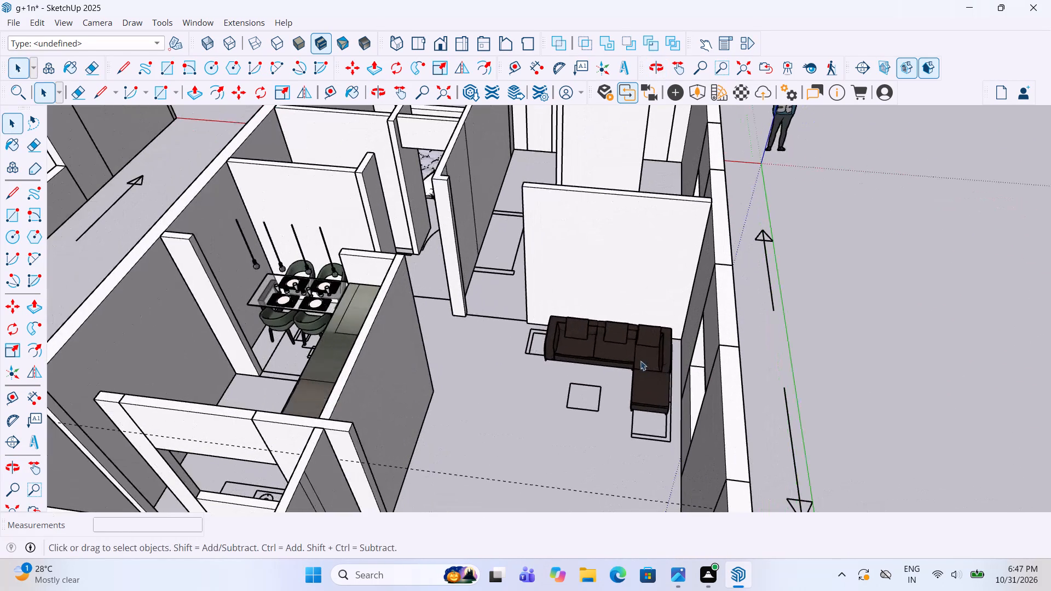
{"action": "left_click", "coordinate": [640, 358]}
{"action": "key", "text": "s"}
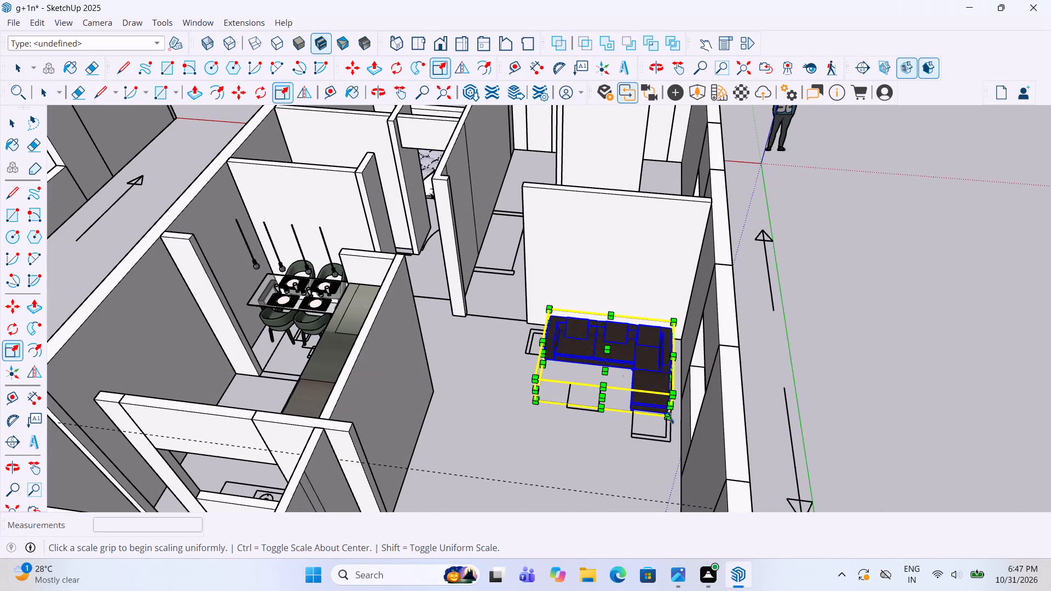
{"action": "left_click_drag", "start_coordinate": [671, 420], "coordinate": [668, 430]}
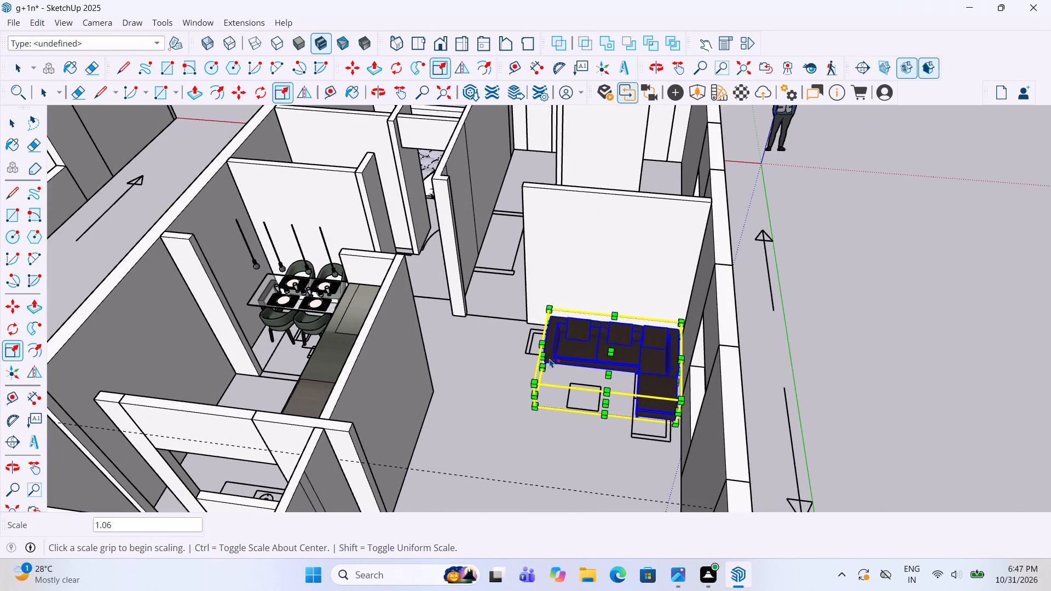
{"action": "left_click_drag", "start_coordinate": [542, 355], "coordinate": [534, 355]}
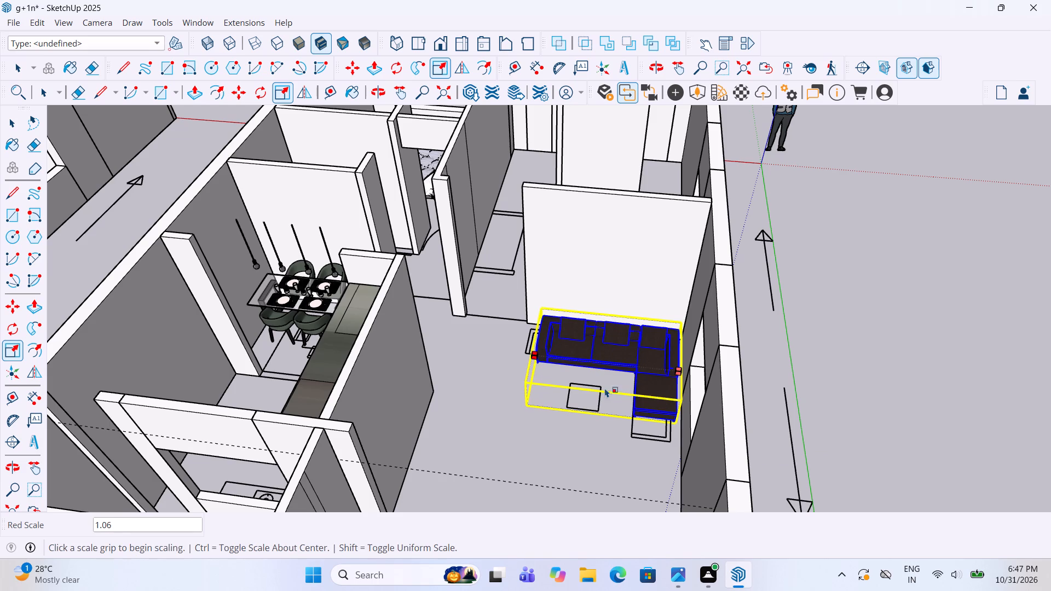
{"action": "left_click_drag", "start_coordinate": [604, 407], "coordinate": [603, 414]}
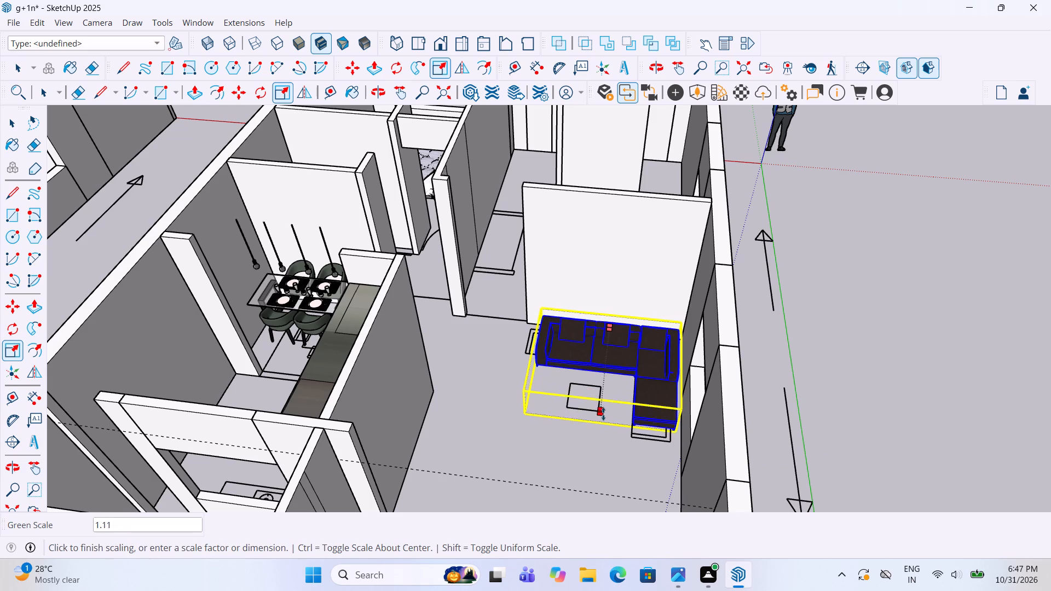
{"action": "left_click_drag", "start_coordinate": [603, 414], "coordinate": [603, 418]}
{"action": "key", "text": "space"}
{"action": "left_click", "coordinate": [800, 328]}
Rotate the imported toilet outside the house a quarter turn so its tank can face the second-floor bathroom's outer wall.
{"action": "scroll", "coordinate": [767, 341], "scroll_direction": "down", "scroll_amount": 2}
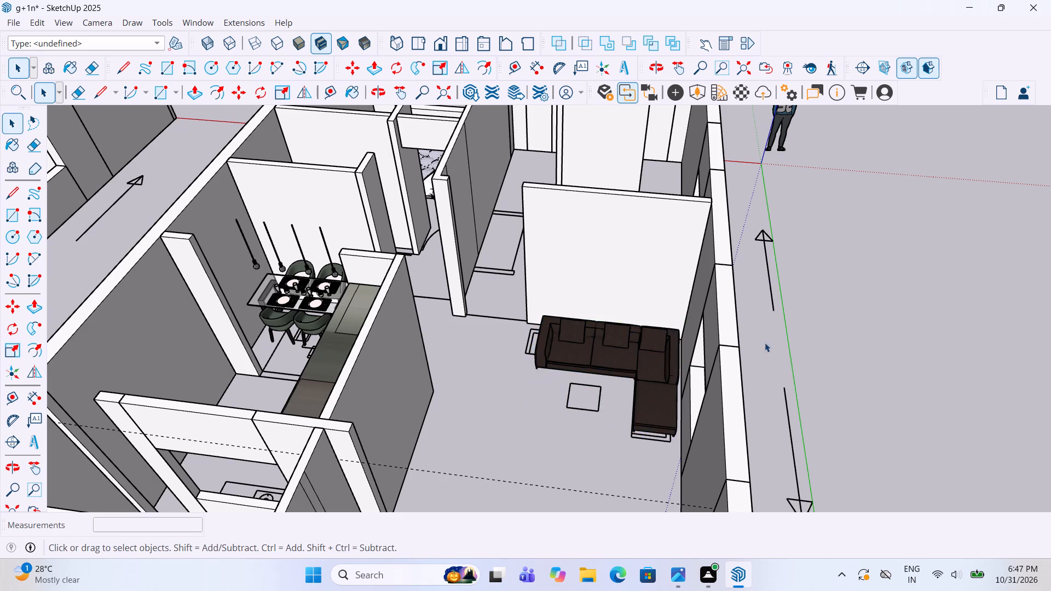
{"action": "scroll", "coordinate": [765, 343], "scroll_direction": "down", "scroll_amount": 4}
{"action": "middle_click_drag", "start_coordinate": [736, 319], "coordinate": [733, 401]}
{"action": "scroll", "coordinate": [700, 393], "scroll_direction": "down", "scroll_amount": 1}
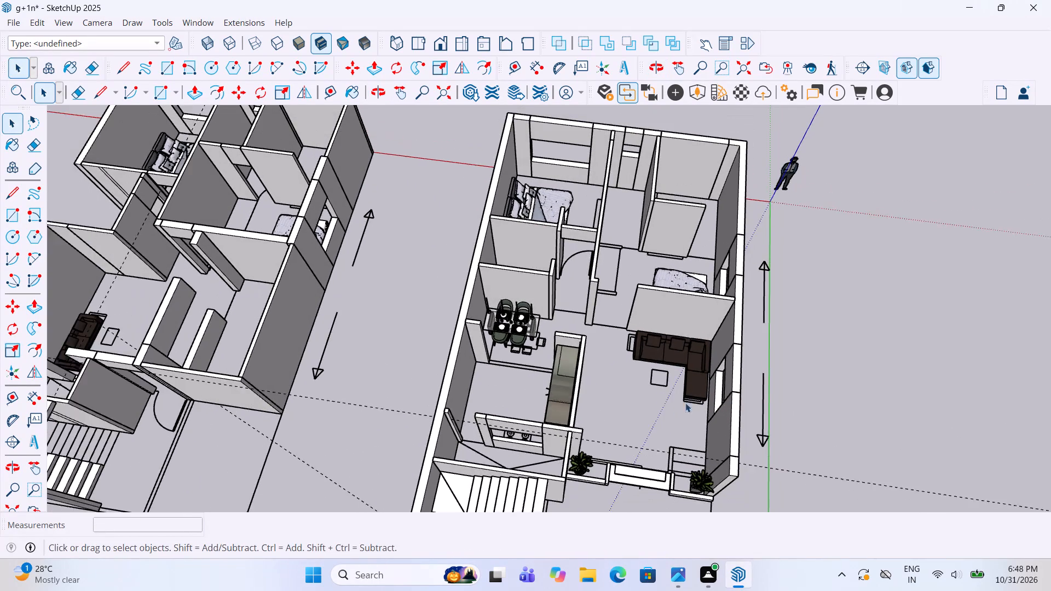
{"action": "scroll", "coordinate": [685, 403], "scroll_direction": "down", "scroll_amount": 1}
{"action": "middle_click_drag", "start_coordinate": [673, 409], "coordinate": [506, 488]}
{"action": "scroll", "coordinate": [529, 473], "scroll_direction": "down", "scroll_amount": 4}
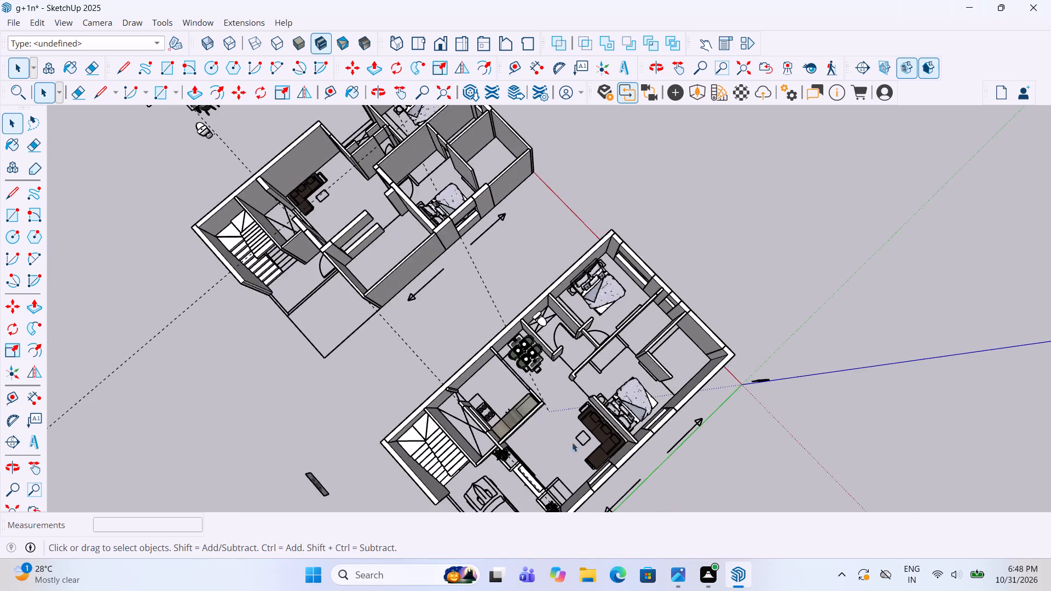
{"action": "scroll", "coordinate": [609, 407], "scroll_direction": "down", "scroll_amount": 7}
{"action": "scroll", "coordinate": [481, 233], "scroll_direction": "up", "scroll_amount": 11}
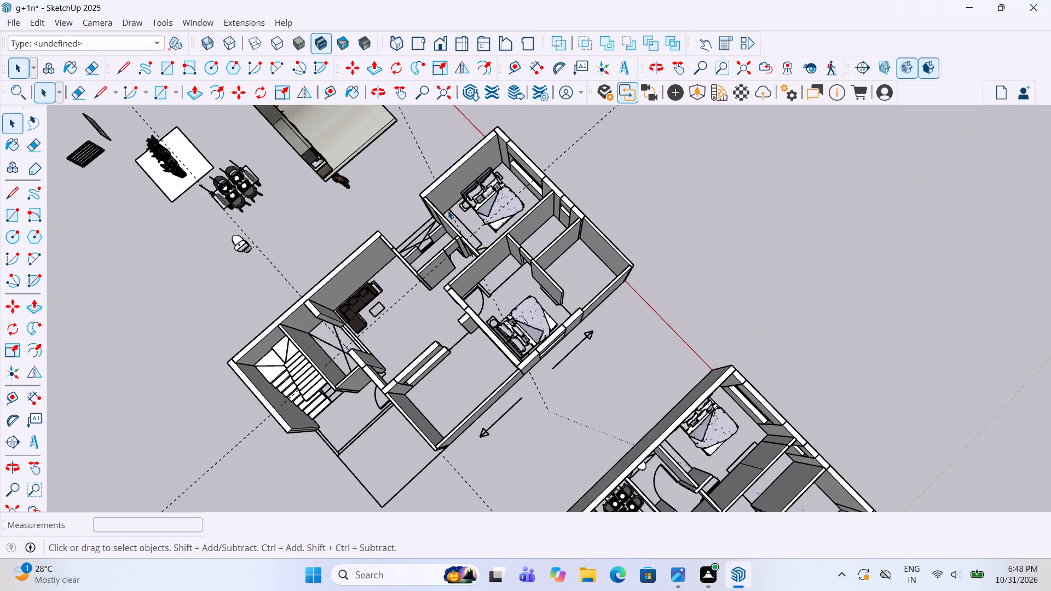
{"action": "scroll", "coordinate": [441, 211], "scroll_direction": "up", "scroll_amount": 5}
{"action": "scroll", "coordinate": [535, 271], "scroll_direction": "up", "scroll_amount": 2}
{"action": "middle_click_drag", "start_coordinate": [545, 270], "coordinate": [545, 335]}
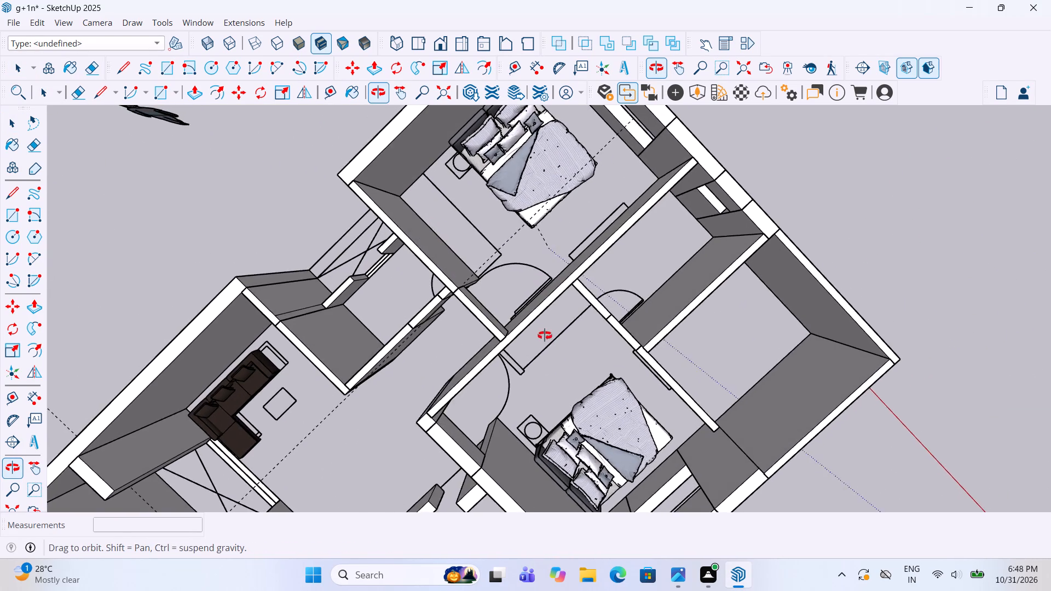
{"action": "middle_click_drag", "start_coordinate": [545, 335], "coordinate": [574, 279]}
{"action": "scroll", "coordinate": [586, 270], "scroll_direction": "up", "scroll_amount": 1}
{"action": "scroll", "coordinate": [605, 262], "scroll_direction": "down", "scroll_amount": 13}
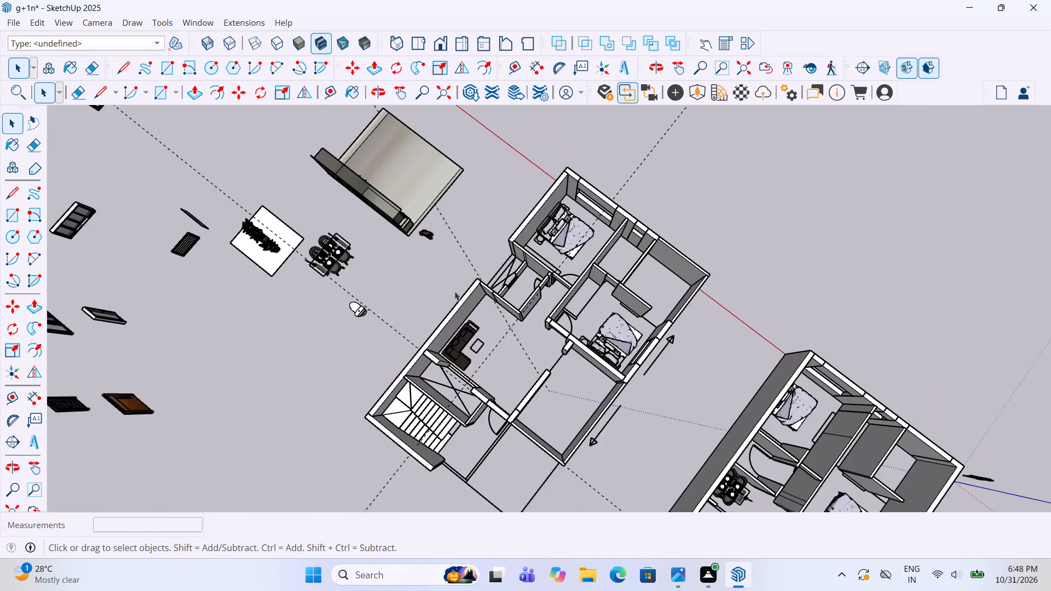
{"action": "middle_click_drag", "start_coordinate": [443, 291], "coordinate": [492, 254]}
{"action": "scroll", "coordinate": [400, 314], "scroll_direction": "up", "scroll_amount": 8}
{"action": "left_click", "coordinate": [332, 352]}
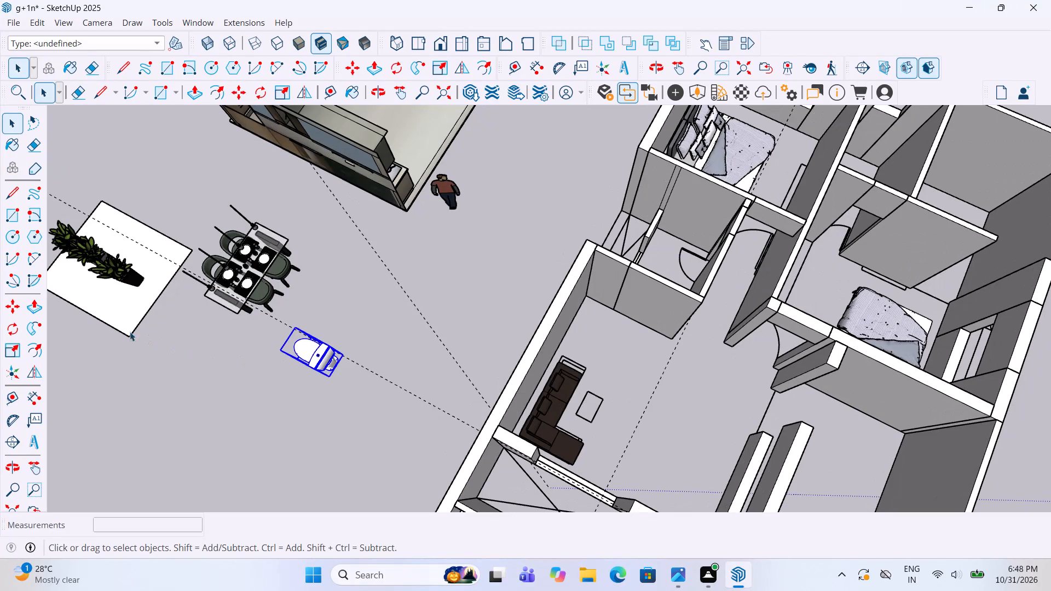
{"action": "left_click", "coordinate": [15, 324]}
{"action": "left_click", "coordinate": [322, 312]}
{"action": "left_click", "coordinate": [344, 317]}
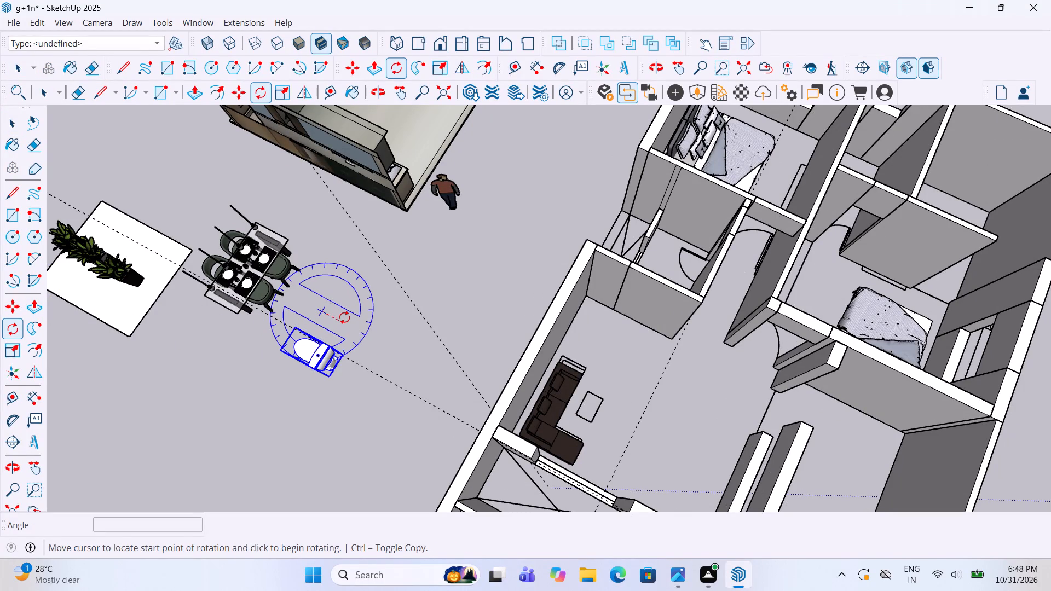
{"action": "left_click", "coordinate": [355, 264]}
Move the toilet into the second-floor bathroom beside the rear corner bedroom, tank against the outer wall below the small window.
{"action": "key", "text": "m"}
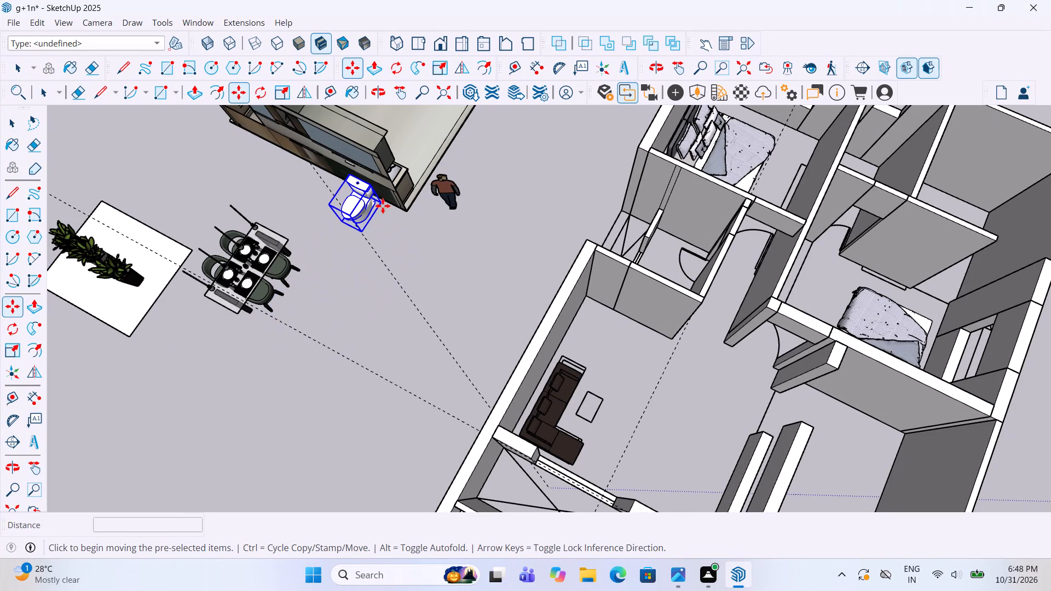
{"action": "left_click", "coordinate": [382, 204]}
{"action": "scroll", "coordinate": [410, 312], "scroll_direction": "down", "scroll_amount": 5}
{"action": "scroll", "coordinate": [735, 193], "scroll_direction": "up", "scroll_amount": 8}
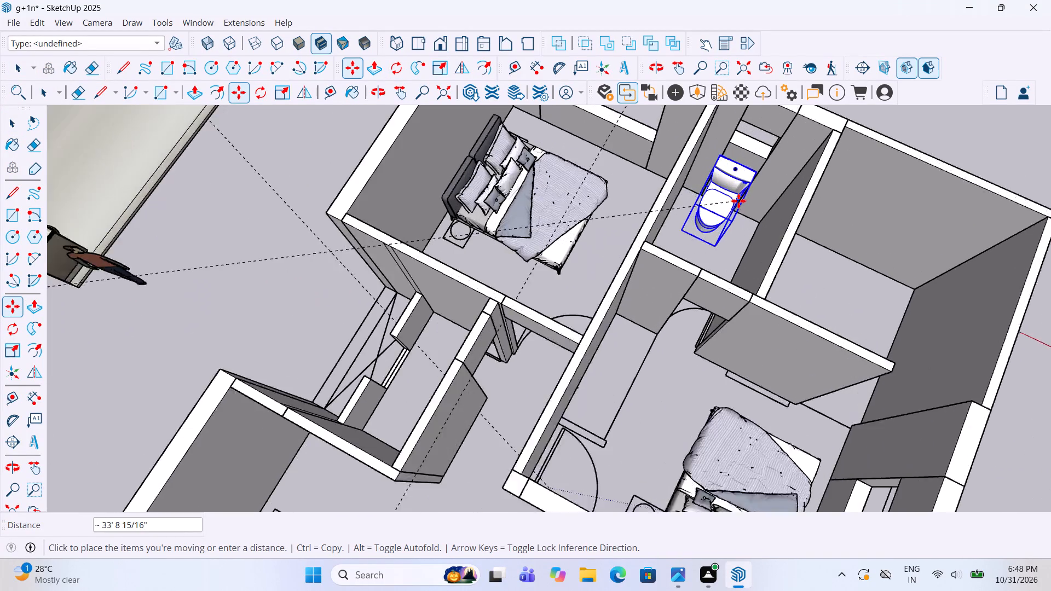
{"action": "scroll", "coordinate": [738, 201], "scroll_direction": "up", "scroll_amount": 8}
{"action": "left_click", "coordinate": [750, 194]}
{"action": "middle_click_drag", "start_coordinate": [761, 216], "coordinate": [692, 202]}
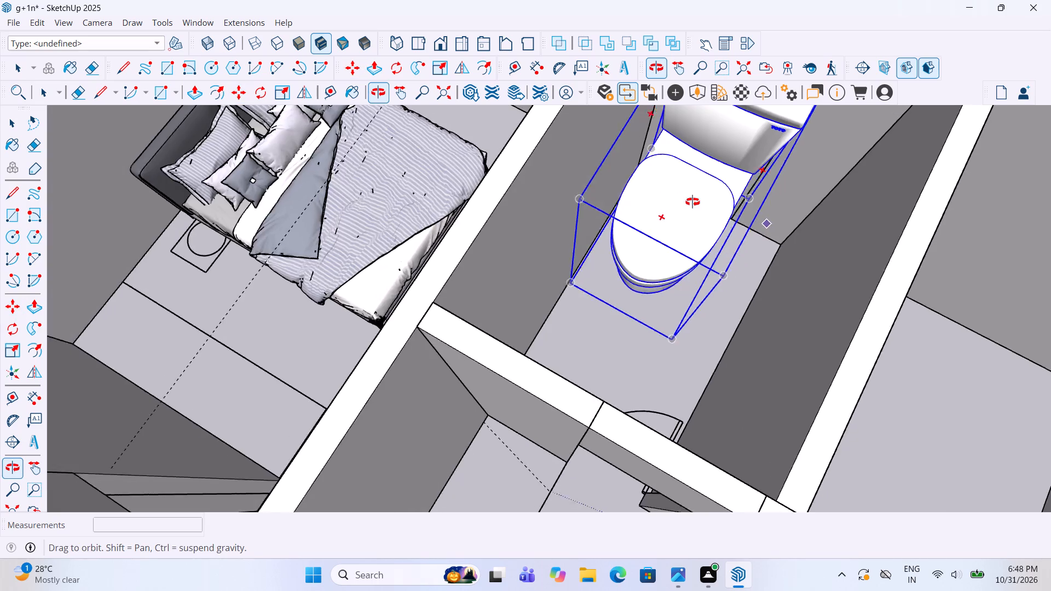
{"action": "middle_click_drag", "start_coordinate": [692, 202], "coordinate": [627, 187]}
{"action": "left_click", "coordinate": [721, 228]}
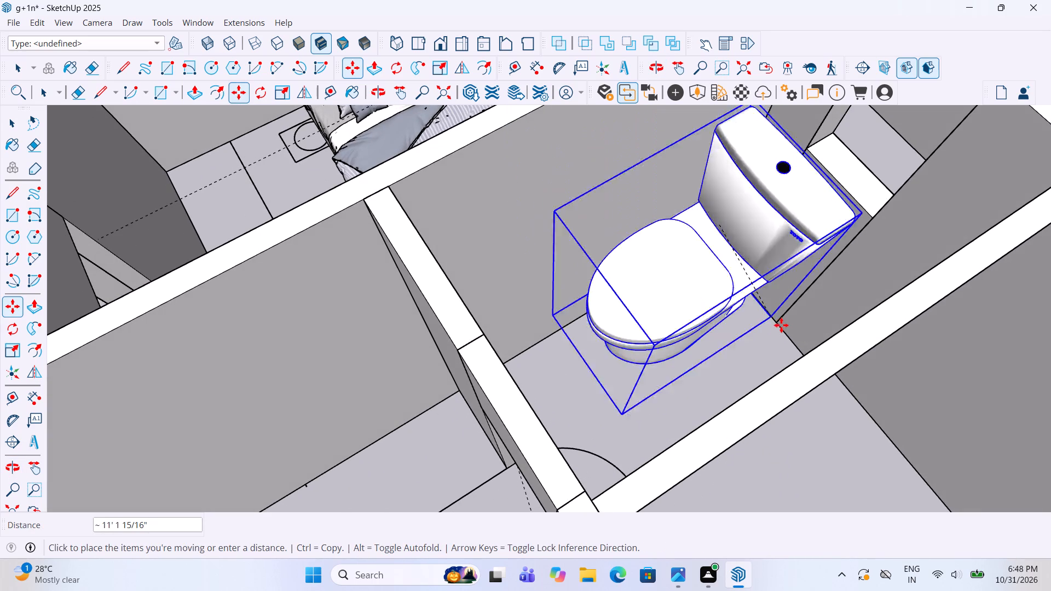
{"action": "left_click", "coordinate": [781, 325]}
{"action": "key", "text": "space"}
{"action": "left_click", "coordinate": [673, 359]}
Examine the second floor's bathroom, bedrooms and remaining rooms from several angles, including the imported furniture outside.
{"action": "scroll", "coordinate": [605, 363], "scroll_direction": "down", "scroll_amount": 4}
{"action": "middle_click_drag", "start_coordinate": [611, 362], "coordinate": [825, 455]}
{"action": "scroll", "coordinate": [678, 360], "scroll_direction": "down", "scroll_amount": 10}
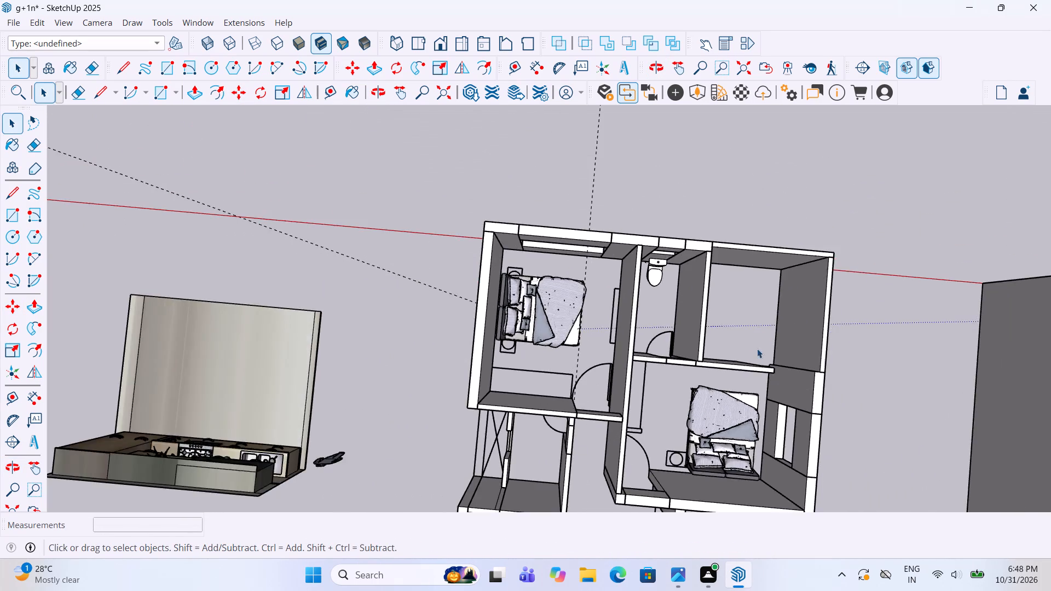
{"action": "middle_click_drag", "start_coordinate": [758, 344], "coordinate": [652, 281]}
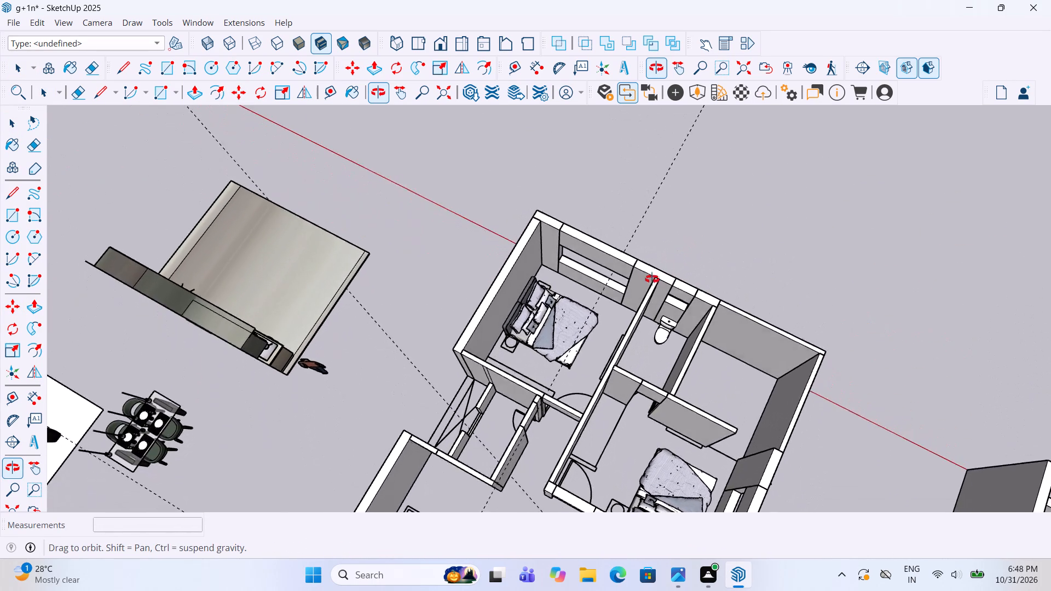
{"action": "middle_click_drag", "start_coordinate": [652, 281], "coordinate": [680, 256]}
{"action": "scroll", "coordinate": [724, 351], "scroll_direction": "up", "scroll_amount": 4}
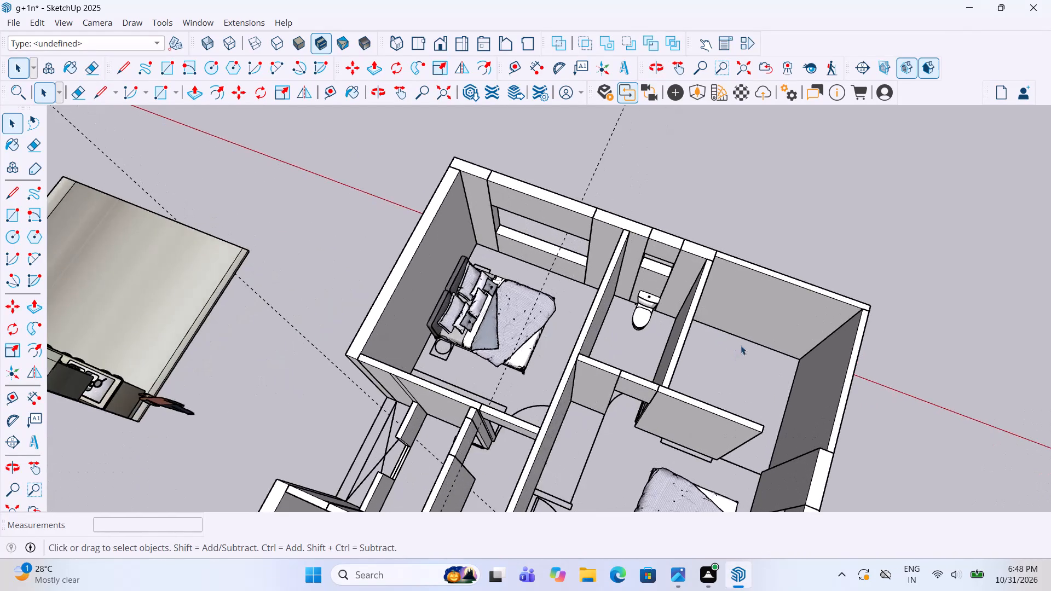
{"action": "middle_click_drag", "start_coordinate": [743, 351], "coordinate": [747, 292]}
{"action": "scroll", "coordinate": [644, 316], "scroll_direction": "down", "scroll_amount": 4}
{"action": "middle_click_drag", "start_coordinate": [632, 319], "coordinate": [632, 320]}
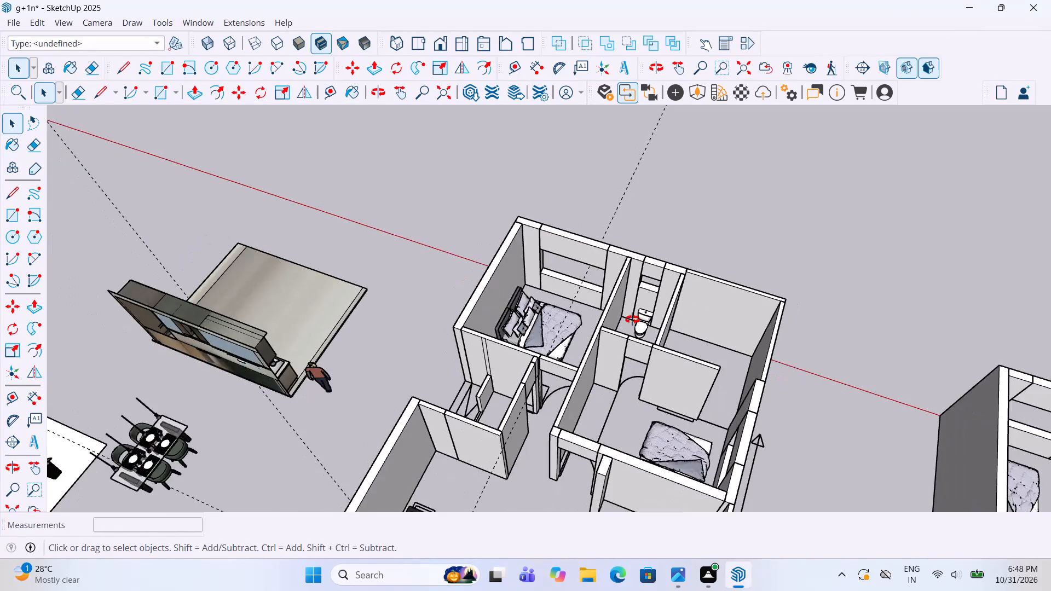
{"action": "middle_click_drag", "start_coordinate": [632, 320], "coordinate": [597, 385]}
{"action": "scroll", "coordinate": [551, 346], "scroll_direction": "down", "scroll_amount": 1}
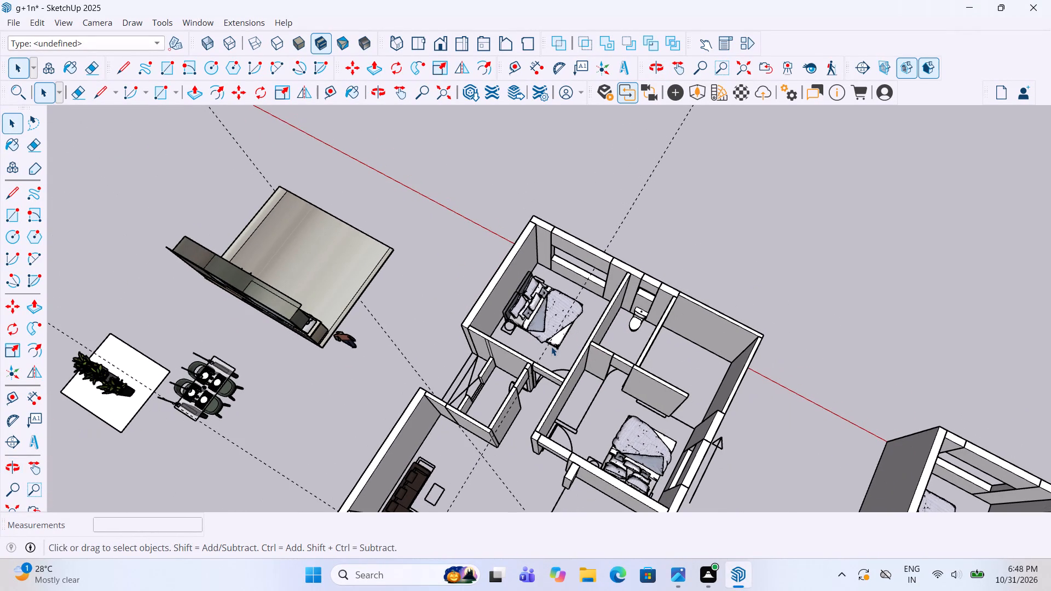
{"action": "scroll", "coordinate": [570, 326], "scroll_direction": "down", "scroll_amount": 5}
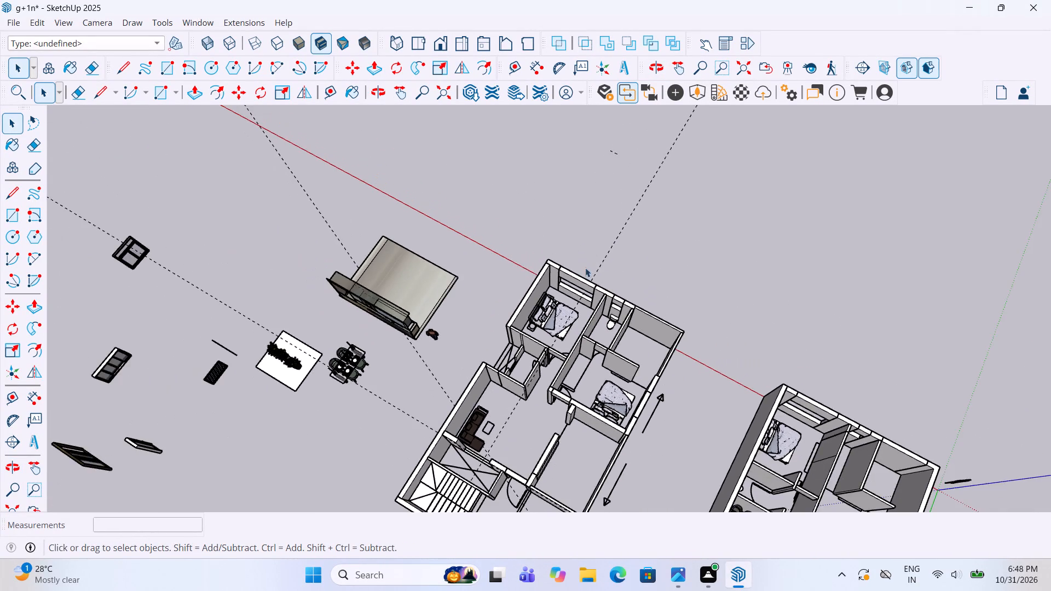
{"action": "scroll", "coordinate": [585, 268], "scroll_direction": "down", "scroll_amount": 5}
{"action": "scroll", "coordinate": [573, 346], "scroll_direction": "up", "scroll_amount": 5}
{"action": "middle_click_drag", "start_coordinate": [570, 353], "coordinate": [377, 354]}
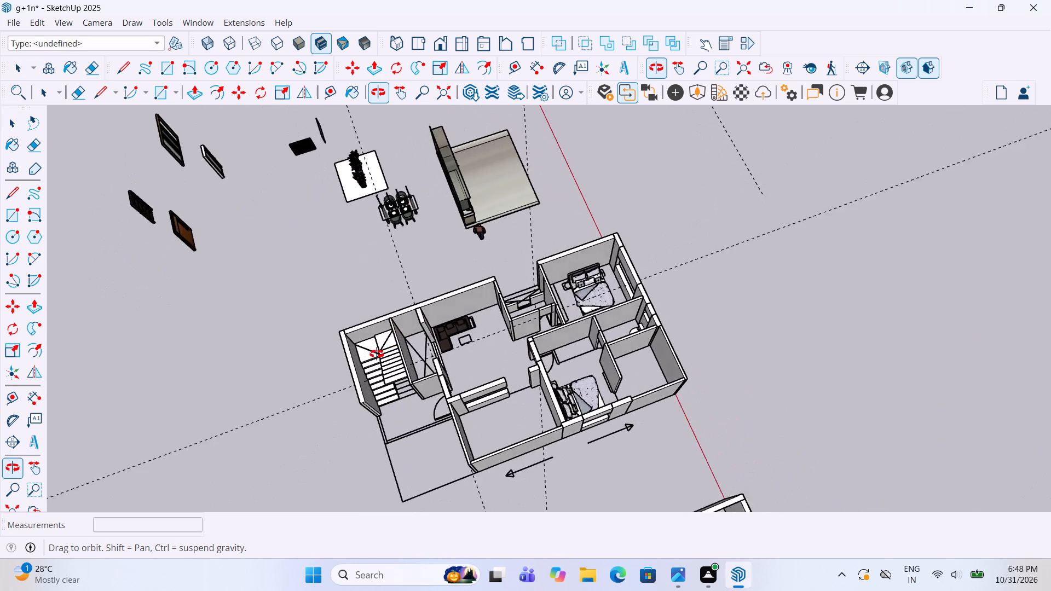
{"action": "middle_click_drag", "start_coordinate": [377, 354], "coordinate": [845, 270]}
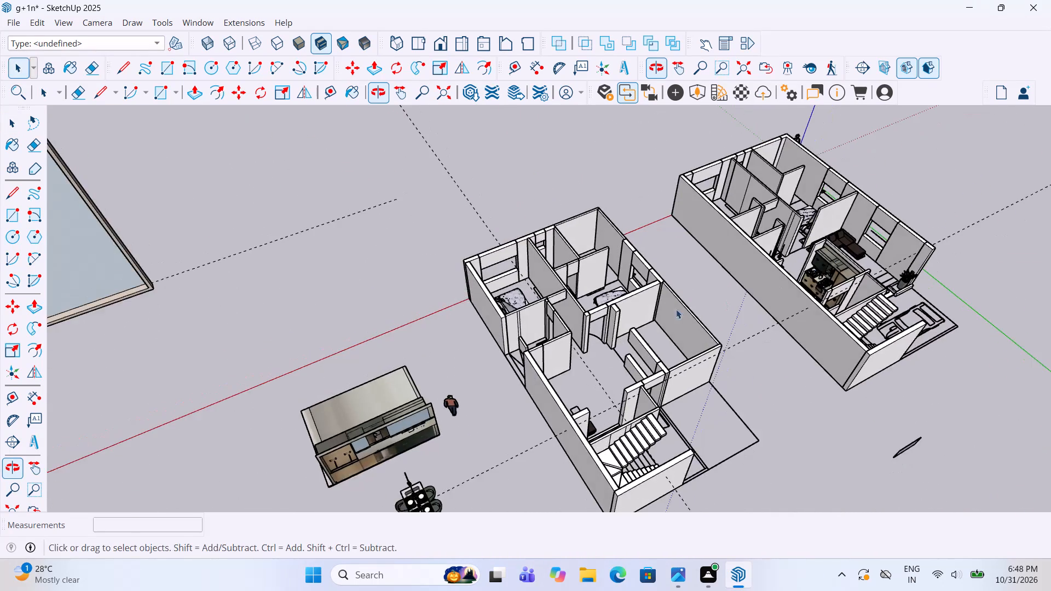
{"action": "middle_click_drag", "start_coordinate": [641, 316], "coordinate": [656, 304]}
{"action": "scroll", "coordinate": [656, 283], "scroll_direction": "down", "scroll_amount": 5}
{"action": "scroll", "coordinate": [538, 466], "scroll_direction": "up", "scroll_amount": 5}
{"action": "scroll", "coordinate": [555, 392], "scroll_direction": "down", "scroll_amount": 4}
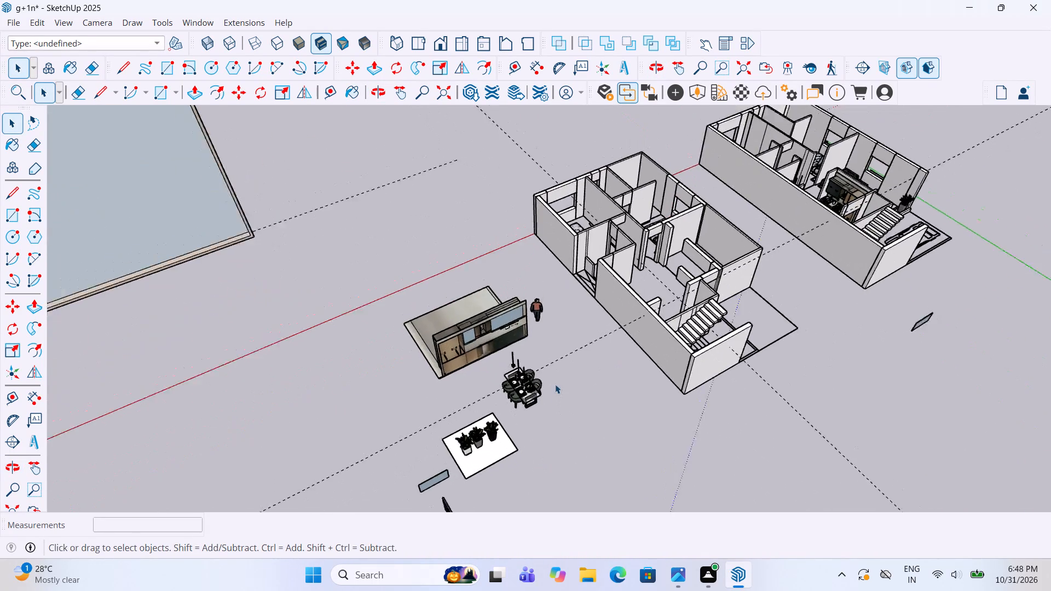
Copy the orange wooden door with the long handle into the second floor's doorway beside the staircase, aligning its bottom corner with the opening.
{"action": "scroll", "coordinate": [555, 384], "scroll_direction": "down", "scroll_amount": 2}
{"action": "scroll", "coordinate": [611, 311], "scroll_direction": "down", "scroll_amount": 7}
{"action": "scroll", "coordinate": [582, 431], "scroll_direction": "up", "scroll_amount": 5}
{"action": "scroll", "coordinate": [511, 434], "scroll_direction": "up", "scroll_amount": 5}
{"action": "middle_click_drag", "start_coordinate": [505, 414], "coordinate": [430, 305]}
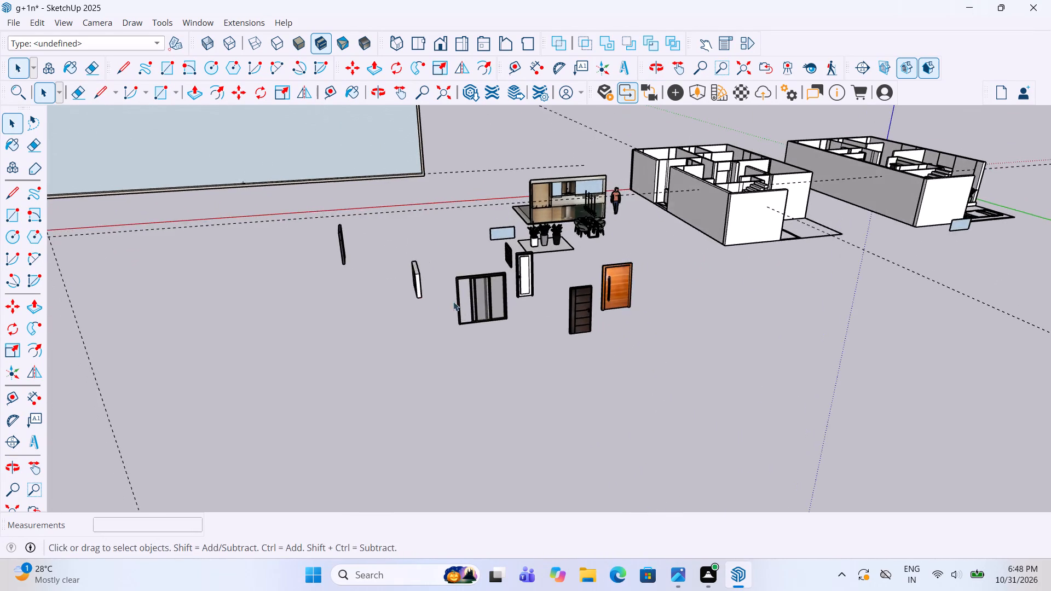
{"action": "scroll", "coordinate": [618, 275], "scroll_direction": "up", "scroll_amount": 2}
{"action": "middle_click_drag", "start_coordinate": [618, 275], "coordinate": [528, 326]}
{"action": "scroll", "coordinate": [560, 375], "scroll_direction": "up", "scroll_amount": 2}
{"action": "left_click", "coordinate": [494, 377]}
{"action": "scroll", "coordinate": [494, 377], "scroll_direction": "up", "scroll_amount": 3}
{"action": "key", "text": "m"}
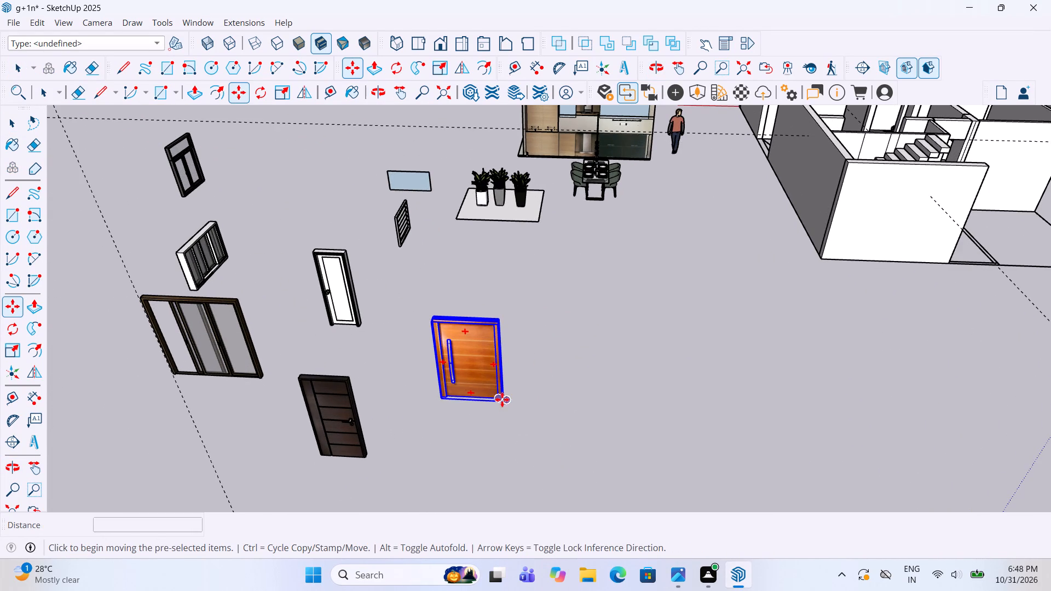
{"action": "scroll", "coordinate": [503, 402], "scroll_direction": "up", "scroll_amount": 3}
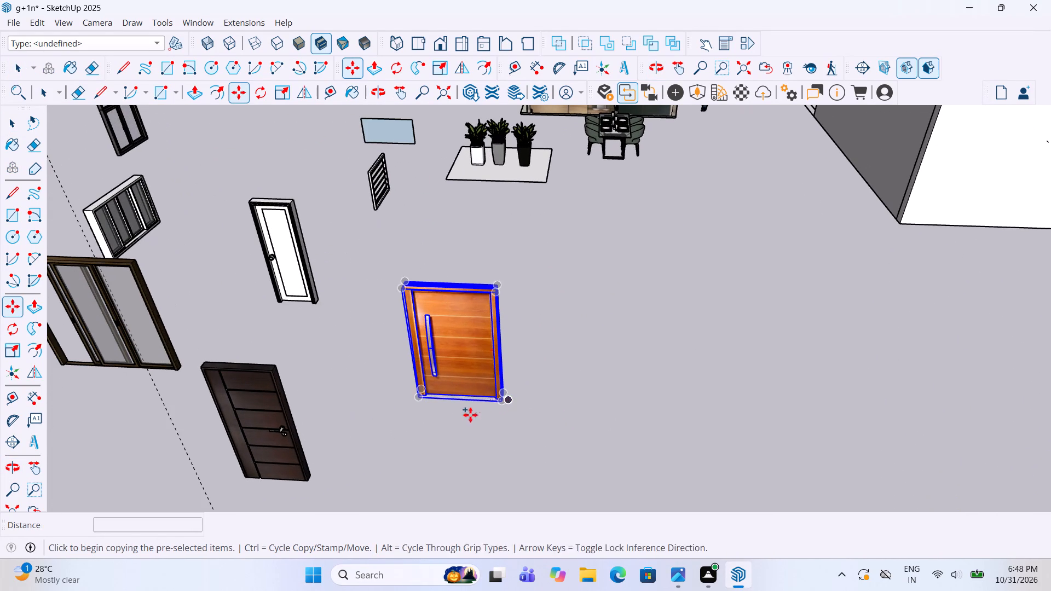
{"action": "scroll", "coordinate": [504, 407], "scroll_direction": "up", "scroll_amount": 9}
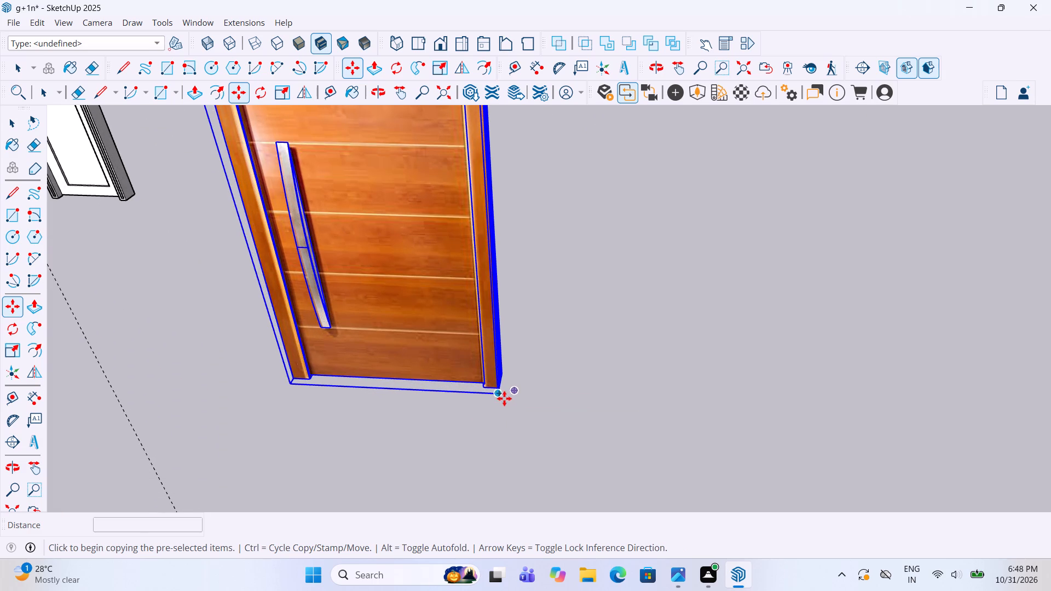
{"action": "left_click", "coordinate": [503, 396]}
{"action": "scroll", "coordinate": [465, 410], "scroll_direction": "down", "scroll_amount": 17}
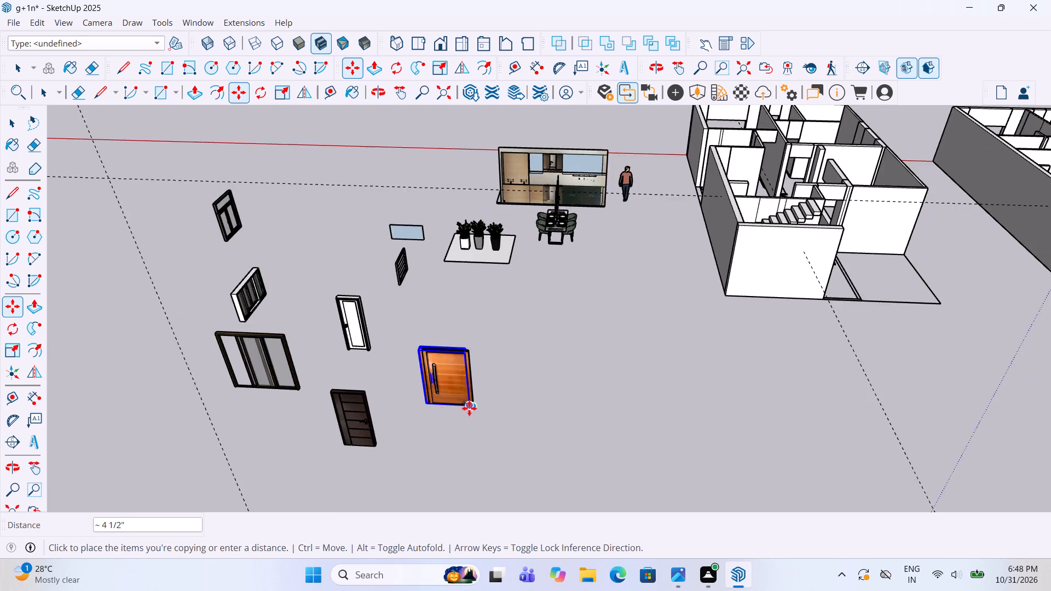
{"action": "scroll", "coordinate": [469, 408], "scroll_direction": "down", "scroll_amount": 6}
{"action": "scroll", "coordinate": [717, 320], "scroll_direction": "up", "scroll_amount": 4}
{"action": "scroll", "coordinate": [736, 252], "scroll_direction": "up", "scroll_amount": 11}
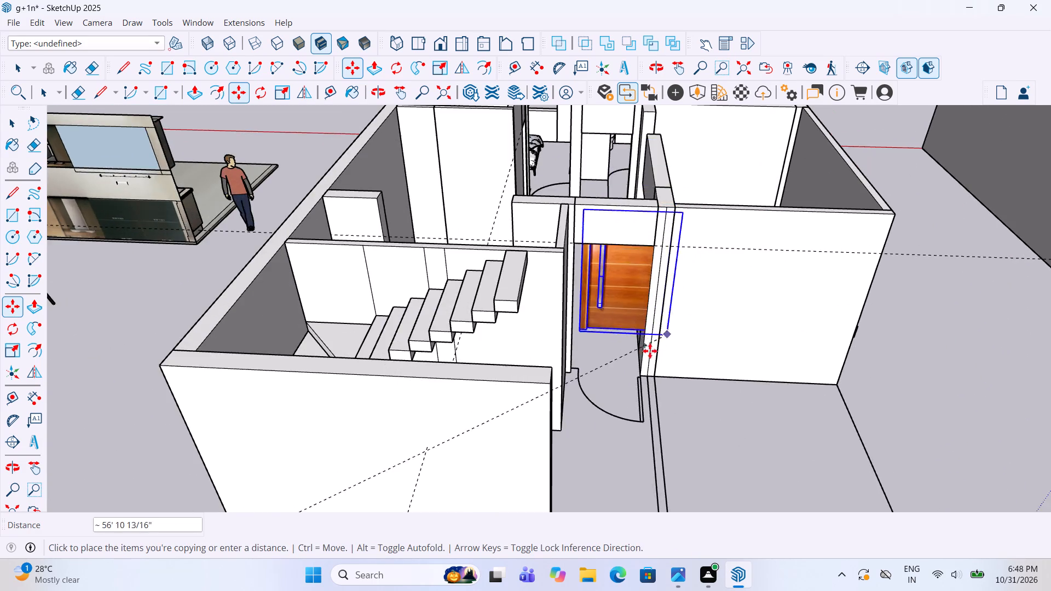
{"action": "scroll", "coordinate": [652, 347], "scroll_direction": "up", "scroll_amount": 10}
{"action": "left_click", "coordinate": [632, 393]}
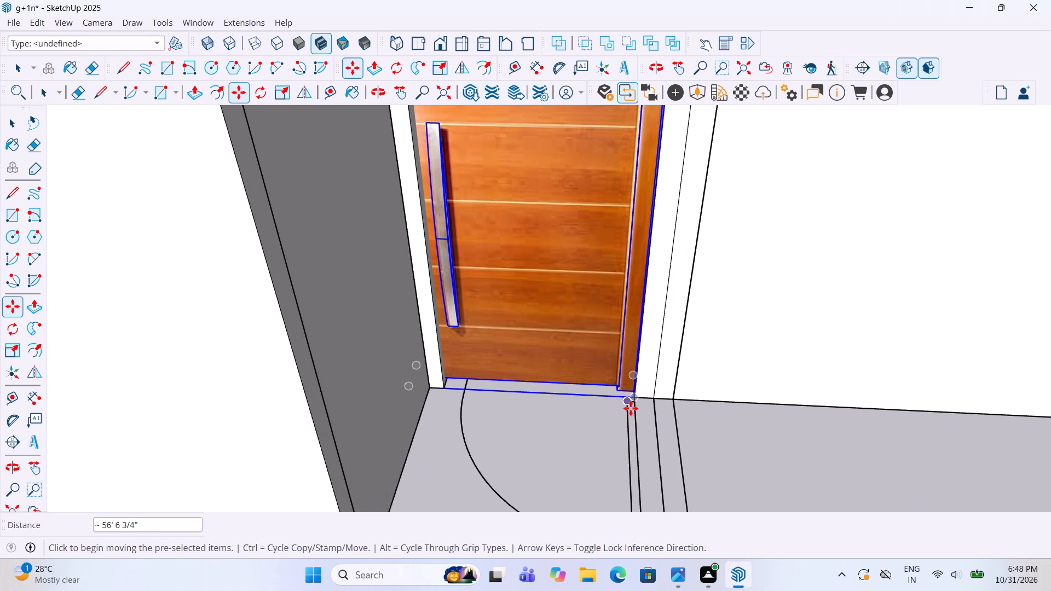
Scale the copied orange door to fit its opening, stretching its height about 1.12 up to the header and narrowing it between the walls.
{"action": "key", "text": "s"}
{"action": "scroll", "coordinate": [626, 437], "scroll_direction": "down", "scroll_amount": 6}
{"action": "scroll", "coordinate": [580, 225], "scroll_direction": "up", "scroll_amount": 5}
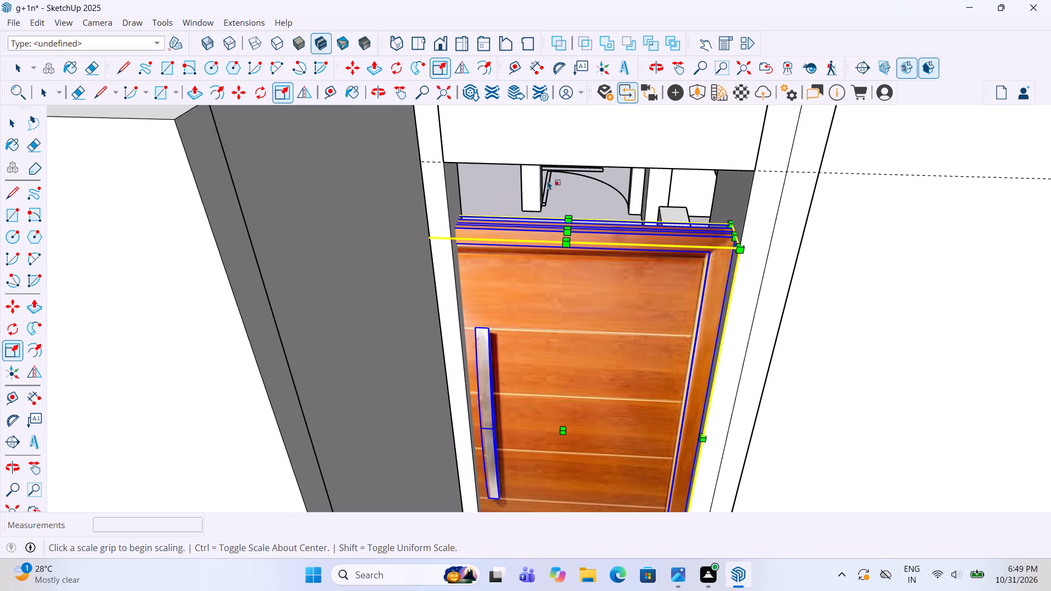
{"action": "left_click_drag", "start_coordinate": [567, 228], "coordinate": [574, 171]}
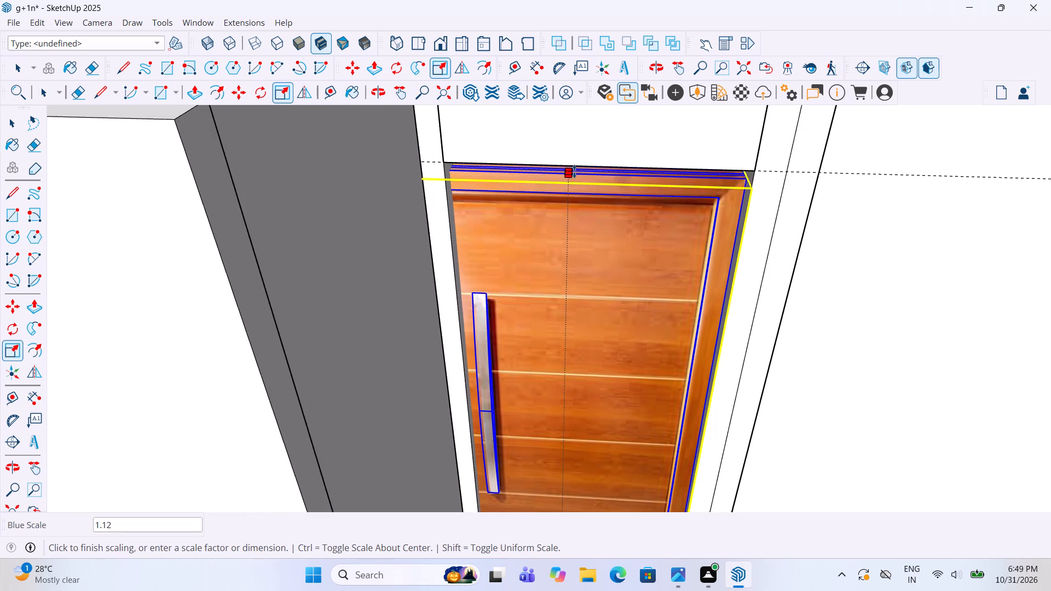
{"action": "left_click_drag", "start_coordinate": [574, 171], "coordinate": [574, 167]}
{"action": "scroll", "coordinate": [572, 191], "scroll_direction": "down", "scroll_amount": 4}
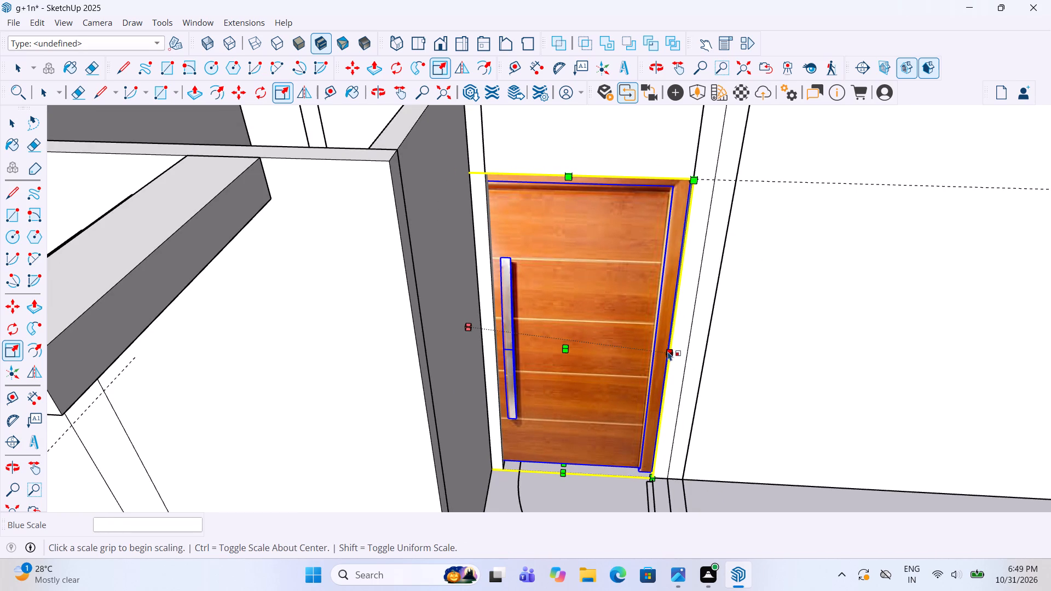
{"action": "left_click_drag", "start_coordinate": [471, 327], "coordinate": [482, 327]}
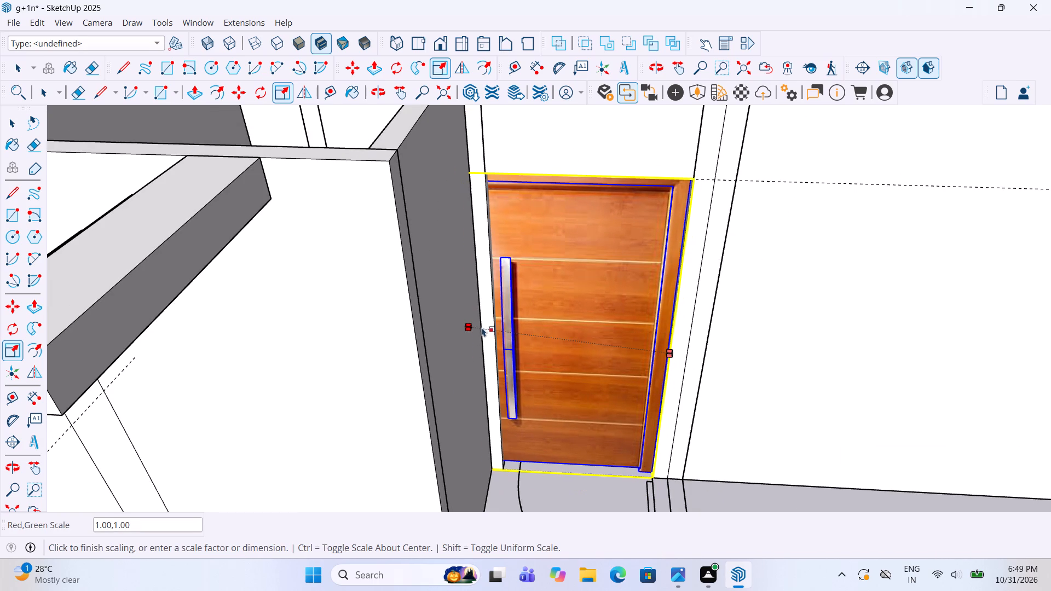
{"action": "left_click_drag", "start_coordinate": [482, 327], "coordinate": [493, 331]}
{"action": "left_click_drag", "start_coordinate": [469, 327], "coordinate": [482, 327]}
{"action": "left_click_drag", "start_coordinate": [482, 327], "coordinate": [484, 328]}
{"action": "left_click_drag", "start_coordinate": [467, 328], "coordinate": [493, 334]}
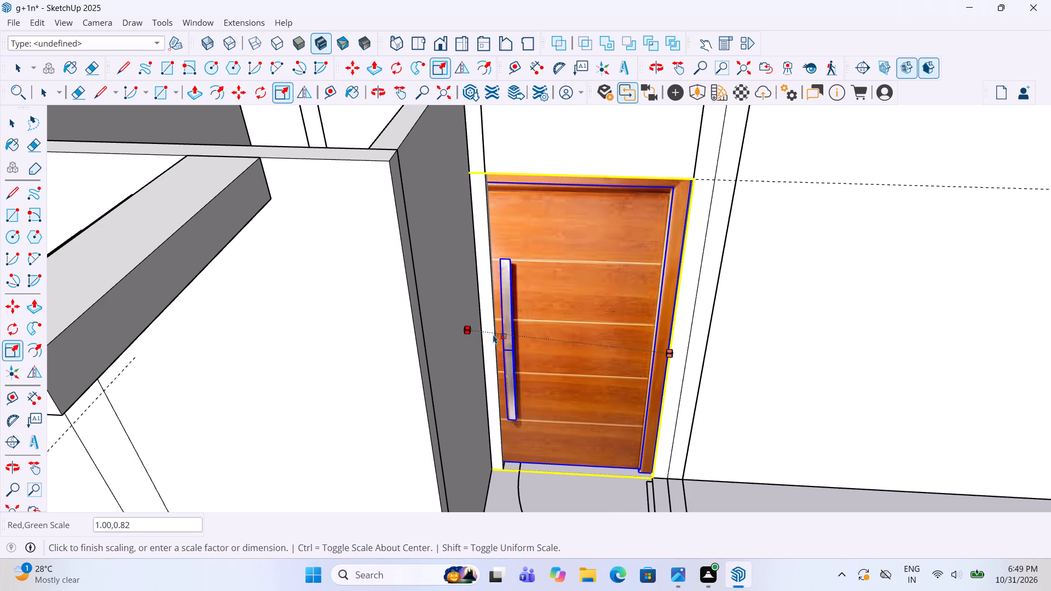
{"action": "left_click_drag", "start_coordinate": [493, 334], "coordinate": [500, 328]}
{"action": "key", "text": "space"}
{"action": "left_click", "coordinate": [547, 482]}
Copy the dark panelled door from outside into the second floor's middle bedroom doorway, setting its bottom corner against the jamb.
{"action": "scroll", "coordinate": [564, 454], "scroll_direction": "down", "scroll_amount": 3}
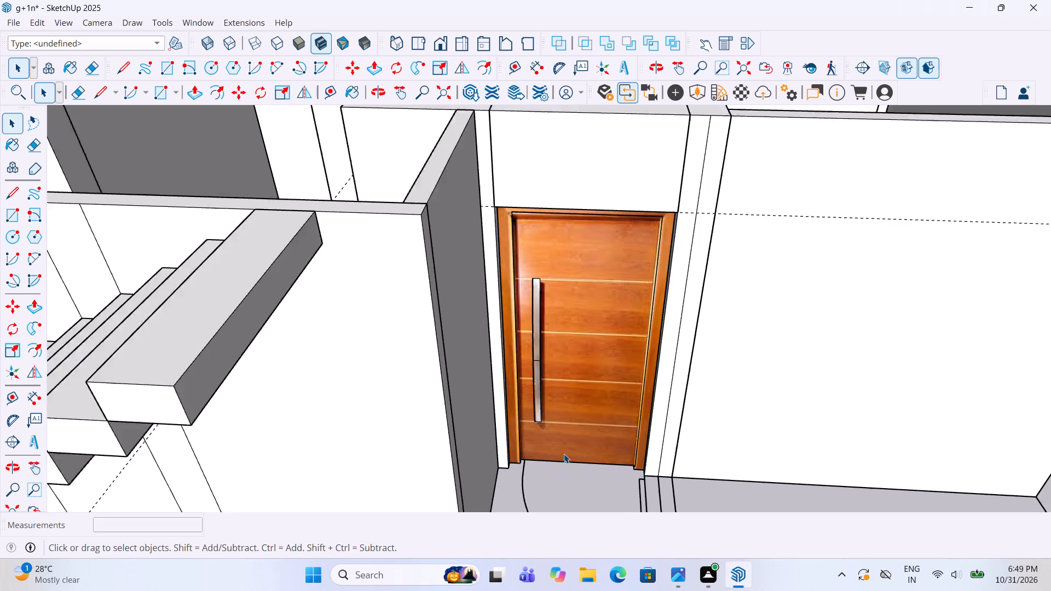
{"action": "scroll", "coordinate": [564, 454], "scroll_direction": "down", "scroll_amount": 3}
{"action": "middle_click_drag", "start_coordinate": [590, 319], "coordinate": [599, 479]}
{"action": "middle_click_drag", "start_coordinate": [607, 358], "coordinate": [607, 445]}
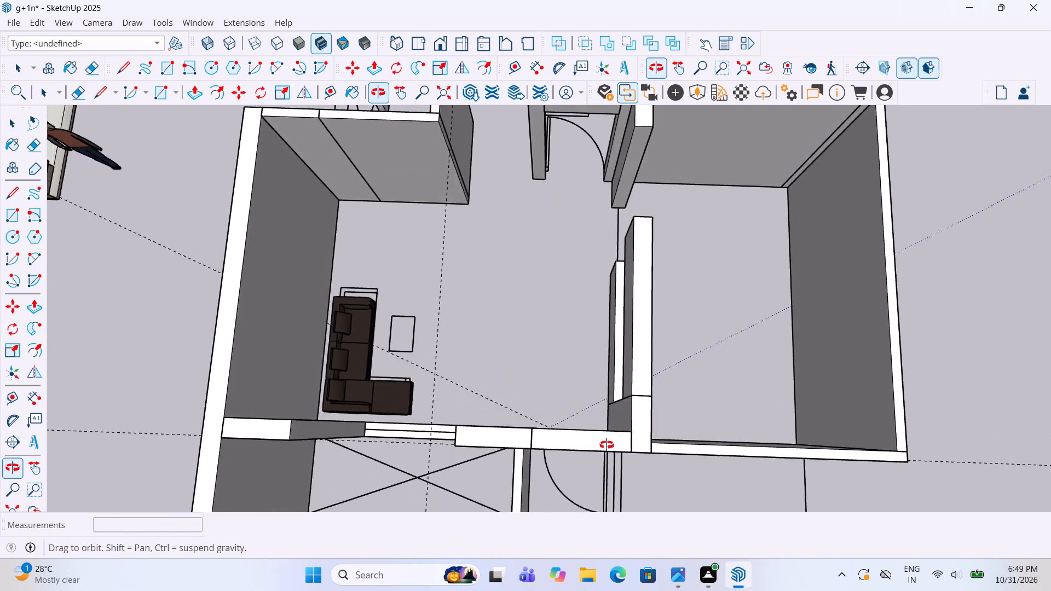
{"action": "middle_click_drag", "start_coordinate": [607, 445], "coordinate": [631, 263]}
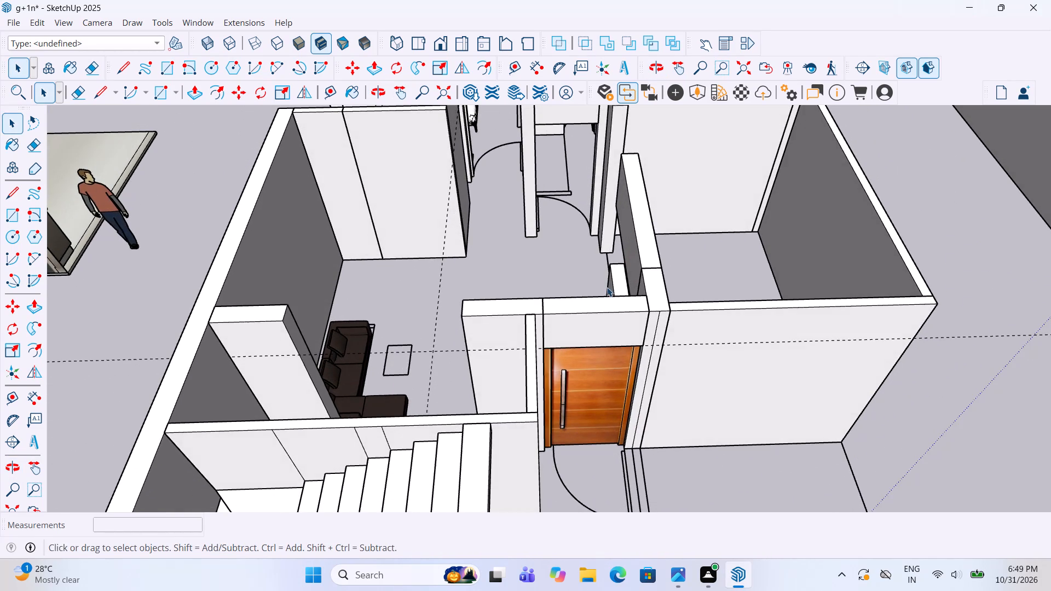
{"action": "scroll", "coordinate": [601, 313], "scroll_direction": "down", "scroll_amount": 18}
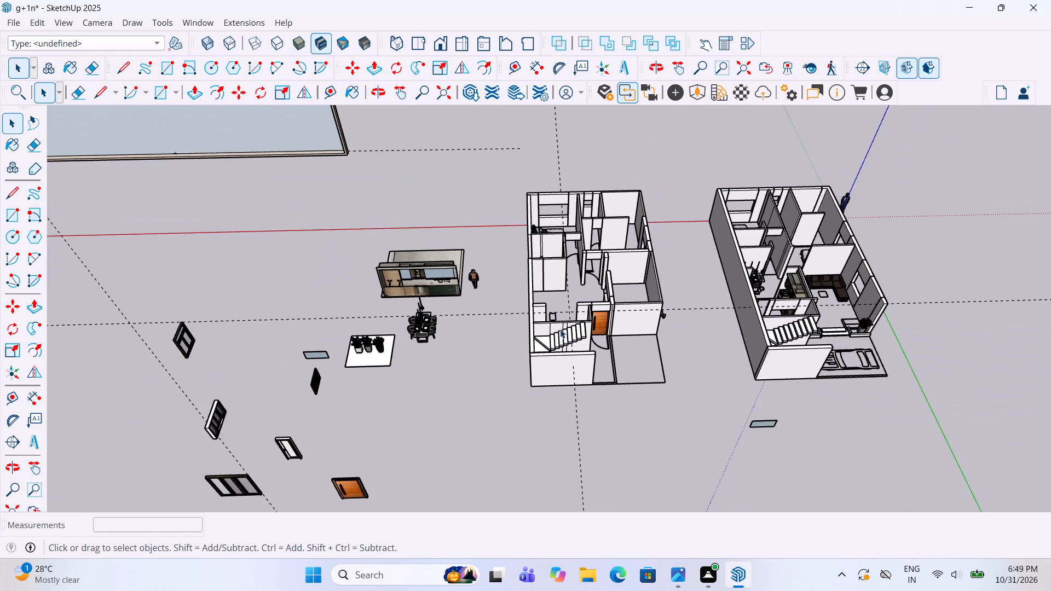
{"action": "middle_click_drag", "start_coordinate": [557, 332], "coordinate": [547, 297]}
{"action": "scroll", "coordinate": [309, 473], "scroll_direction": "up", "scroll_amount": 6}
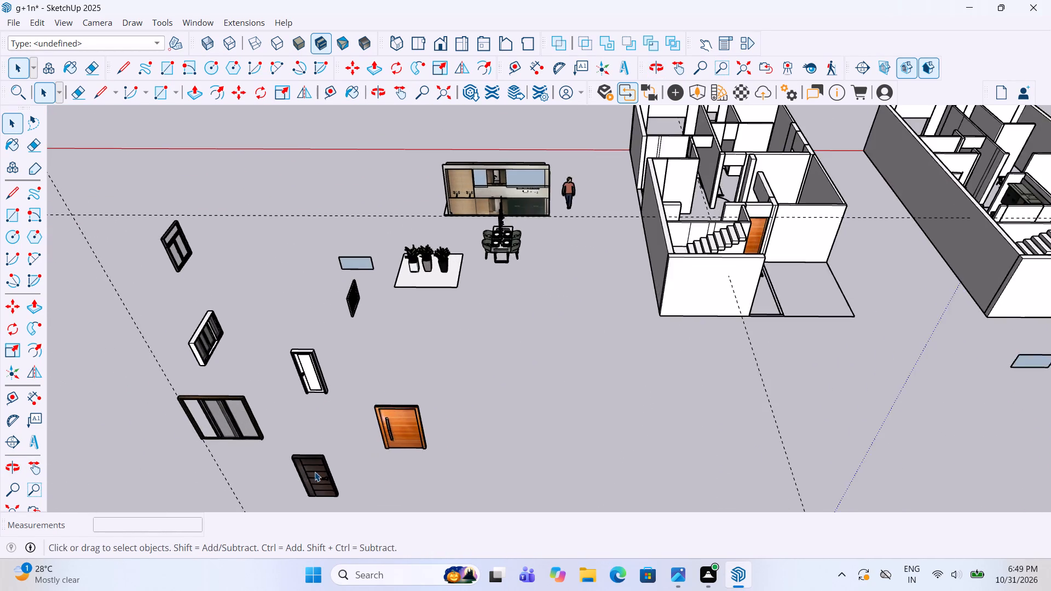
{"action": "scroll", "coordinate": [315, 472], "scroll_direction": "up", "scroll_amount": 4}
{"action": "middle_click_drag", "start_coordinate": [315, 472], "coordinate": [320, 428]}
{"action": "scroll", "coordinate": [320, 428], "scroll_direction": "up", "scroll_amount": 1}
{"action": "left_click", "coordinate": [322, 415]}
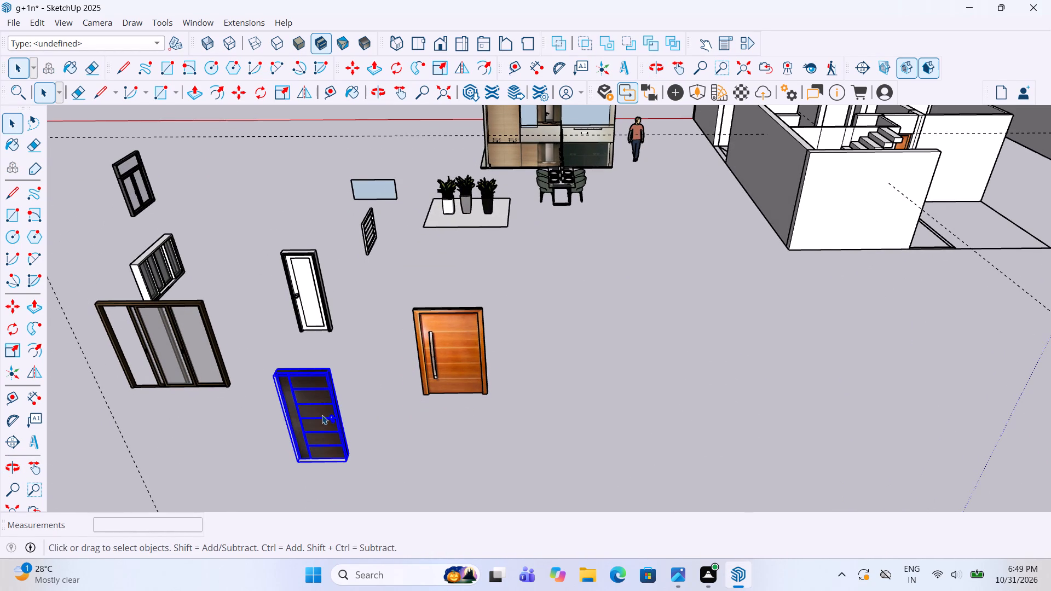
{"action": "key", "text": "m"}
{"action": "left_click", "coordinate": [300, 467]}
{"action": "scroll", "coordinate": [359, 438], "scroll_direction": "down", "scroll_amount": 6}
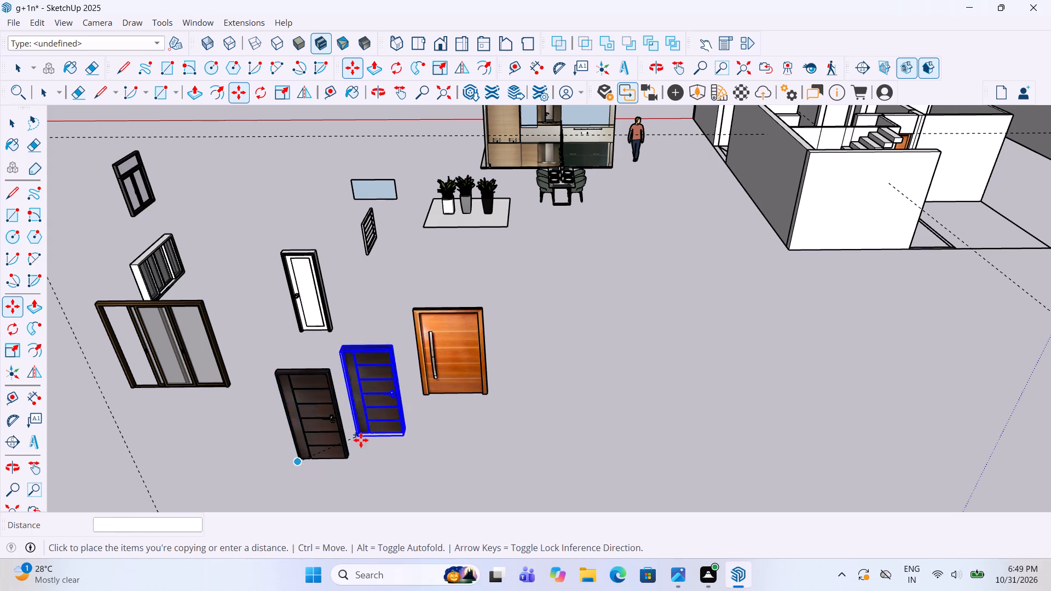
{"action": "scroll", "coordinate": [465, 419], "scroll_direction": "down", "scroll_amount": 7}
{"action": "middle_click_drag", "start_coordinate": [687, 286], "coordinate": [649, 358]}
{"action": "scroll", "coordinate": [653, 295], "scroll_direction": "up", "scroll_amount": 11}
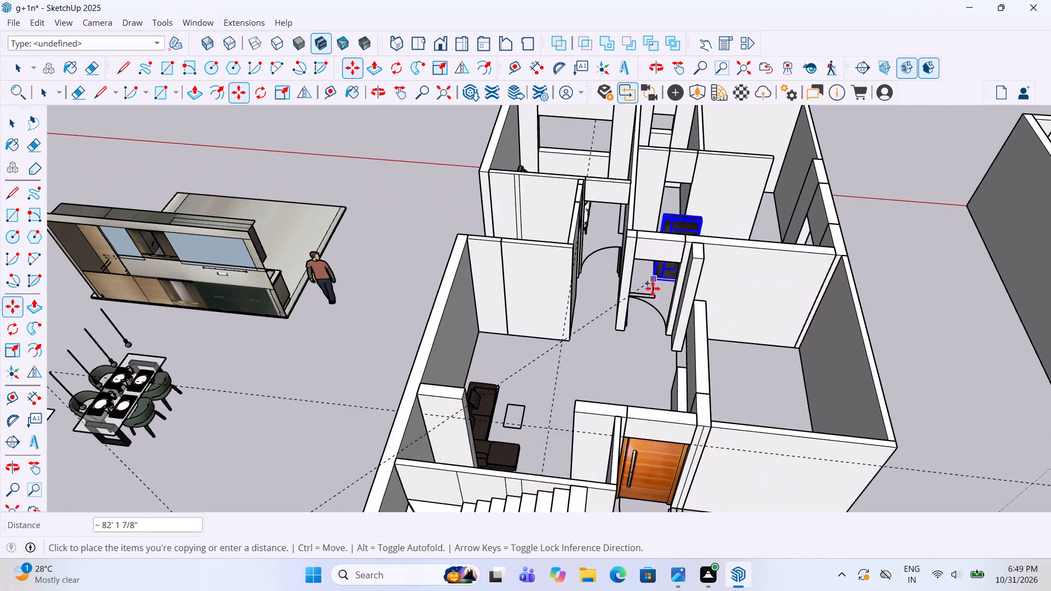
{"action": "scroll", "coordinate": [648, 302], "scroll_direction": "up", "scroll_amount": 9}
{"action": "left_click", "coordinate": [598, 361]}
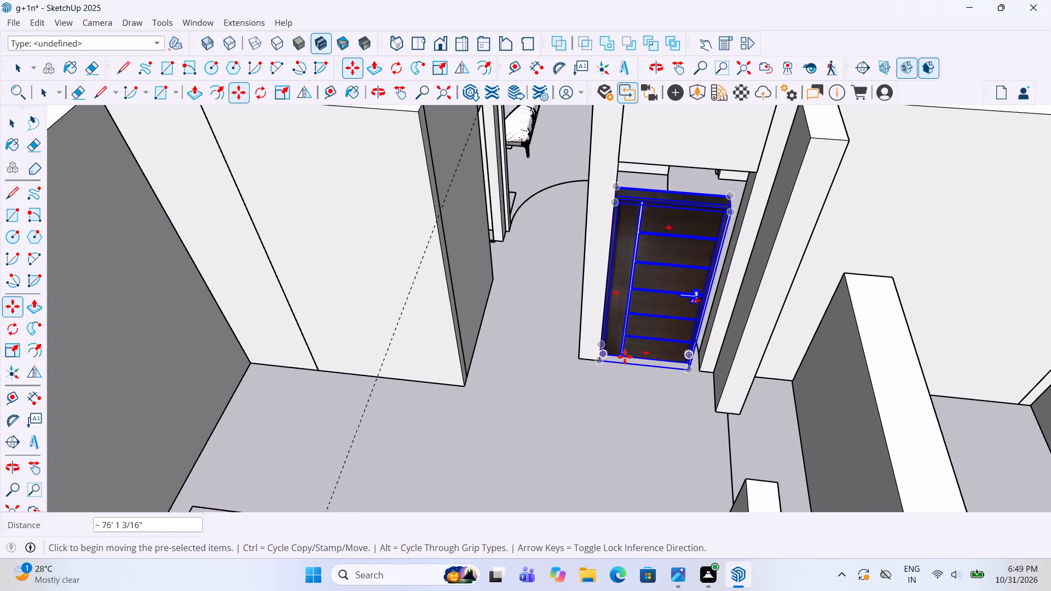
Stretch the dark door's width about 1.12 to fill the middle bedroom doorway and raise its height to the header.
{"action": "key", "text": "s"}
{"action": "scroll", "coordinate": [714, 264], "scroll_direction": "up", "scroll_amount": 3}
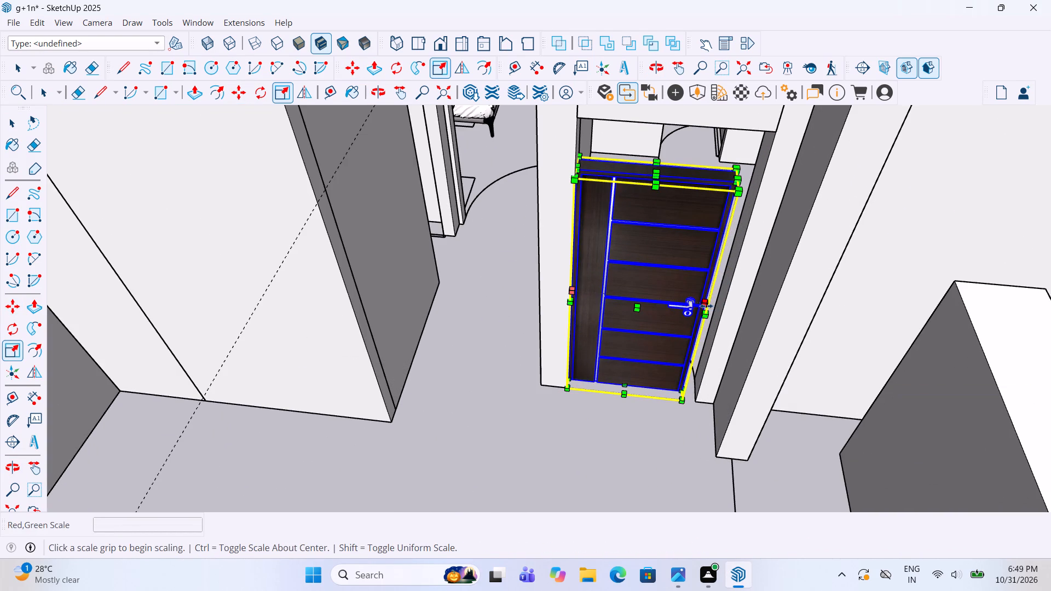
{"action": "left_click_drag", "start_coordinate": [706, 306], "coordinate": [725, 305]}
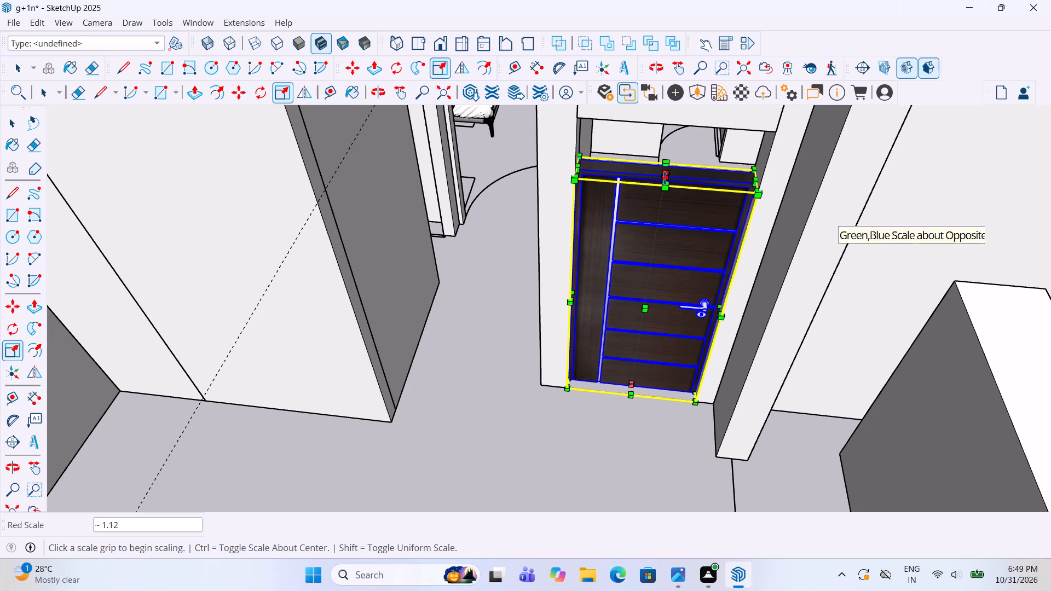
{"action": "left_click_drag", "start_coordinate": [665, 178], "coordinate": [662, 126]}
{"action": "left_click", "coordinate": [662, 126]}
{"action": "scroll", "coordinate": [609, 231], "scroll_direction": "down", "scroll_amount": 5}
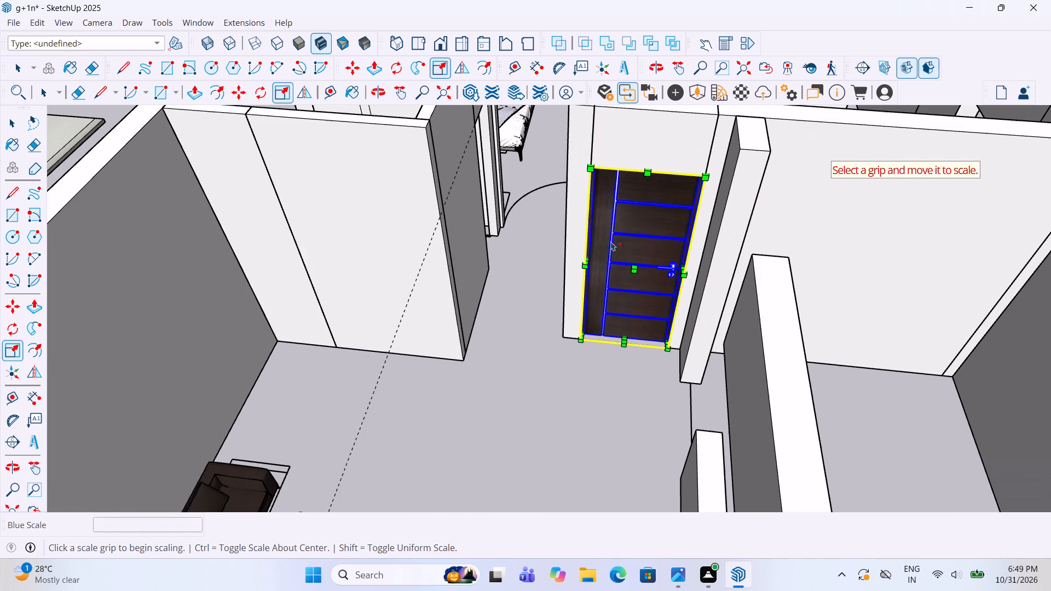
{"action": "key", "text": "space"}
{"action": "left_click", "coordinate": [604, 356]}
Copy the fitted dark door from the middle bedroom into the rear corner bedroom's doorway at the end of the hall.
{"action": "scroll", "coordinate": [615, 350], "scroll_direction": "down", "scroll_amount": 4}
{"action": "middle_click_drag", "start_coordinate": [633, 344], "coordinate": [658, 320]}
{"action": "scroll", "coordinate": [659, 320], "scroll_direction": "down", "scroll_amount": 6}
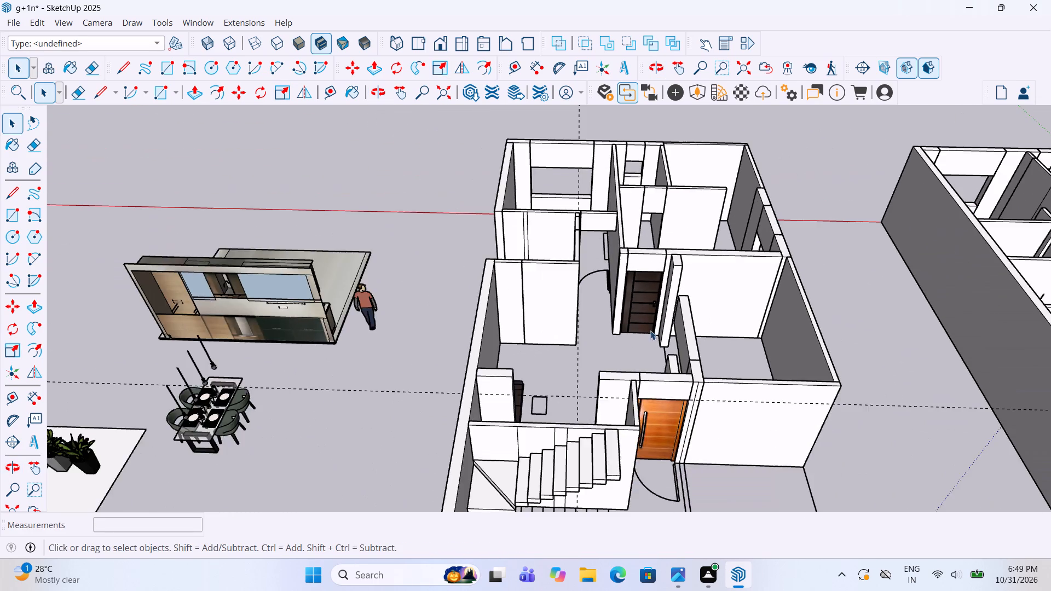
{"action": "scroll", "coordinate": [638, 315], "scroll_direction": "down", "scroll_amount": 4}
{"action": "middle_click_drag", "start_coordinate": [612, 243], "coordinate": [618, 359]}
{"action": "scroll", "coordinate": [629, 294], "scroll_direction": "up", "scroll_amount": 8}
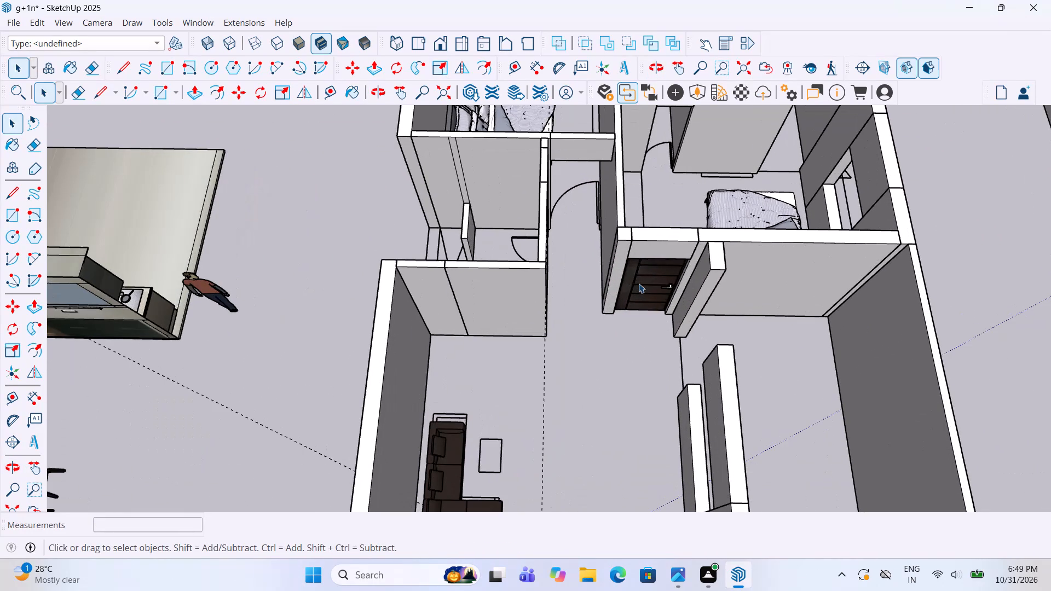
{"action": "left_click", "coordinate": [639, 283]}
{"action": "key", "text": "m"}
{"action": "scroll", "coordinate": [626, 309], "scroll_direction": "up", "scroll_amount": 3}
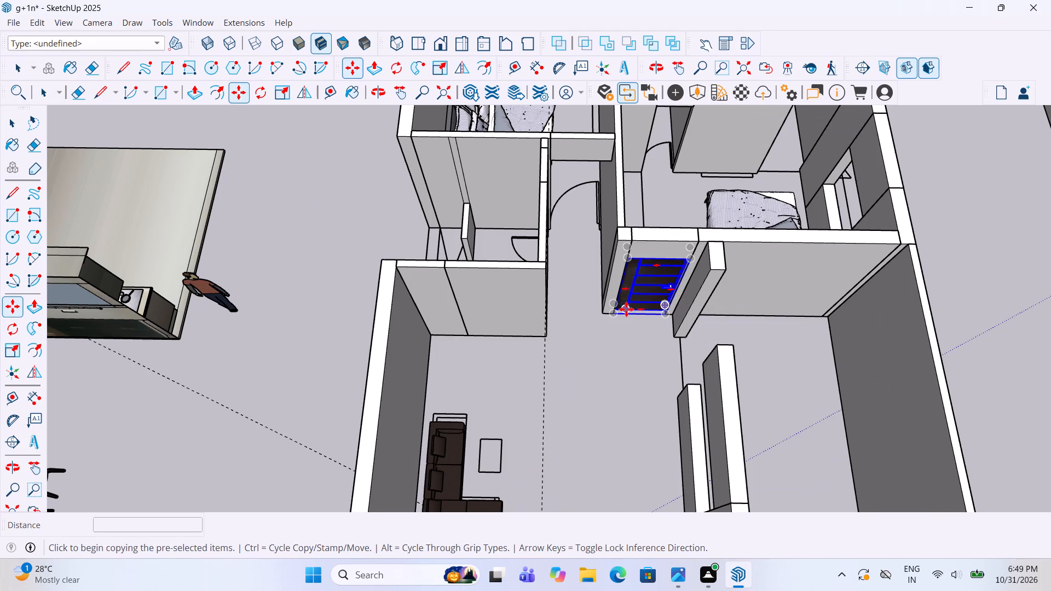
{"action": "scroll", "coordinate": [626, 309], "scroll_direction": "up", "scroll_amount": 2}
{"action": "left_click", "coordinate": [605, 319]}
{"action": "scroll", "coordinate": [600, 360], "scroll_direction": "down", "scroll_amount": 10}
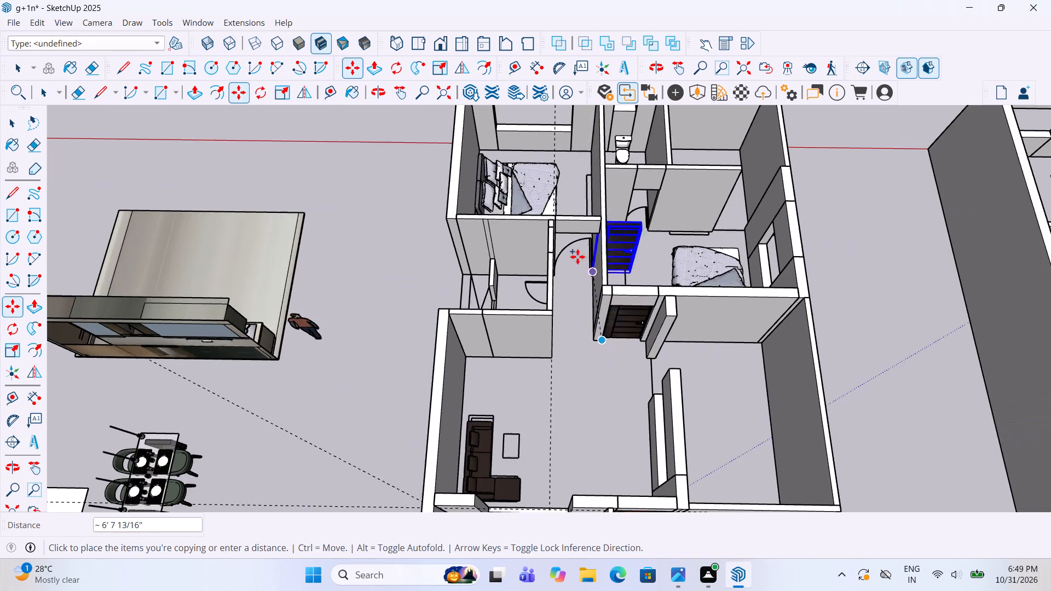
{"action": "scroll", "coordinate": [578, 257], "scroll_direction": "up", "scroll_amount": 10}
{"action": "scroll", "coordinate": [545, 288], "scroll_direction": "up", "scroll_amount": 10}
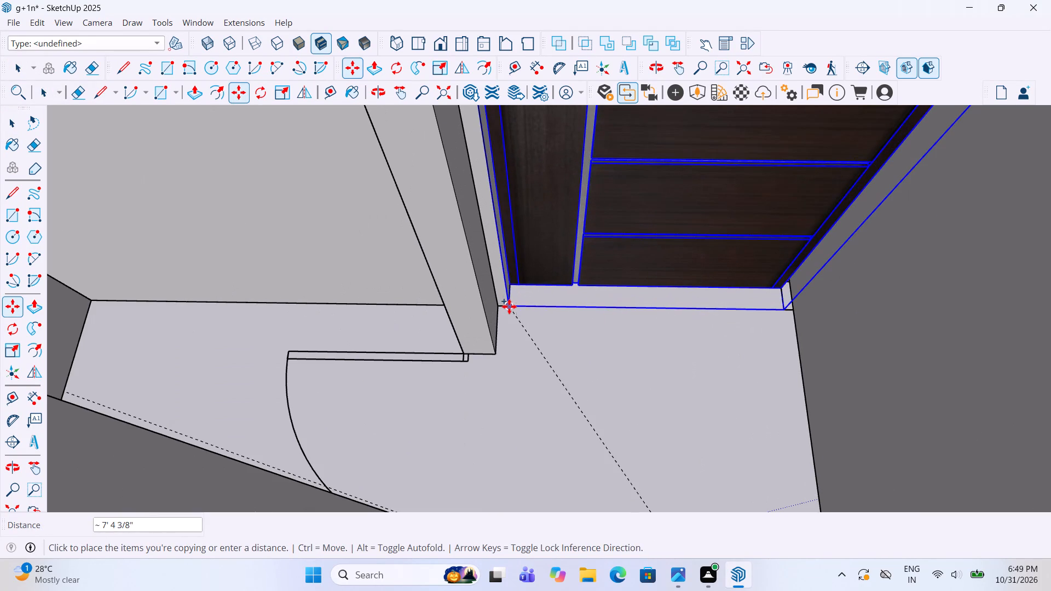
{"action": "left_click", "coordinate": [509, 306]}
{"action": "scroll", "coordinate": [551, 334], "scroll_direction": "down", "scroll_amount": 15}
{"action": "middle_click_drag", "start_coordinate": [590, 324], "coordinate": [594, 234]}
{"action": "key", "text": "s"}
{"action": "key", "text": "space"}
{"action": "left_click", "coordinate": [598, 386]}
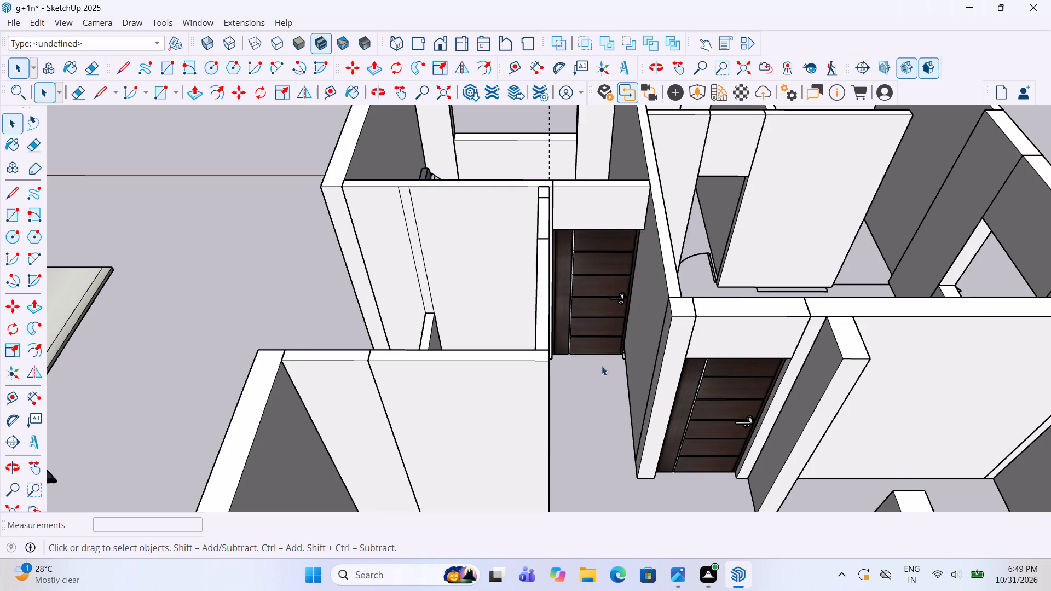
{"action": "scroll", "coordinate": [618, 348], "scroll_direction": "down", "scroll_amount": 6}
{"action": "scroll", "coordinate": [664, 305], "scroll_direction": "down", "scroll_amount": 6}
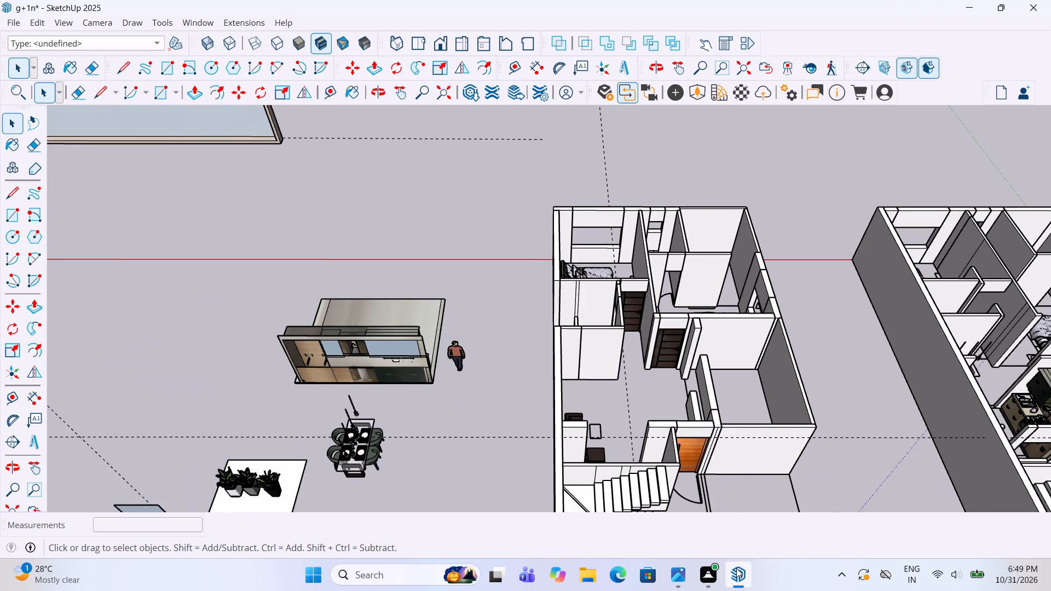
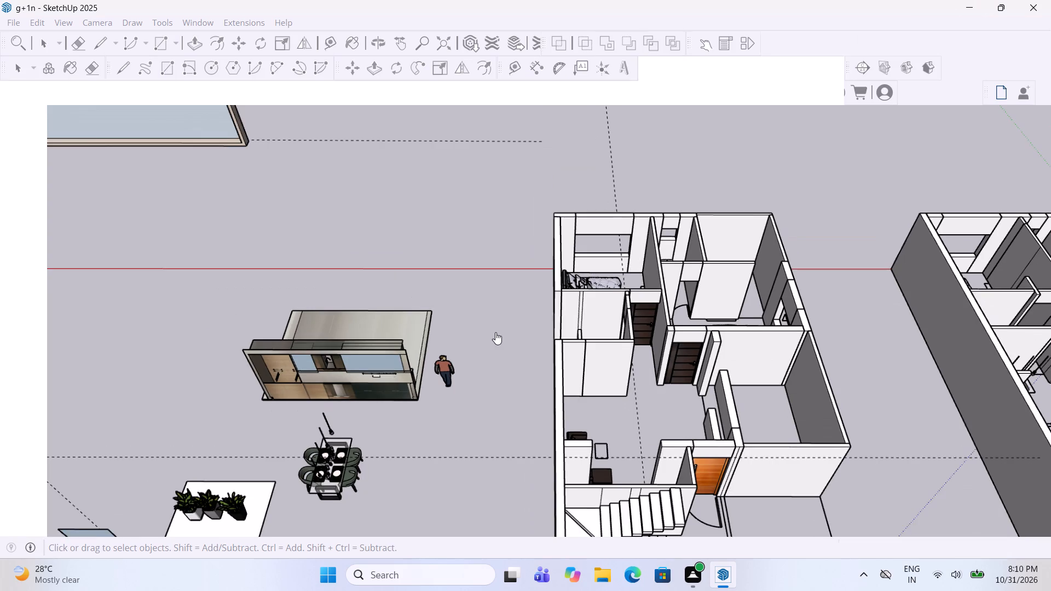
Copy the loose two-sash window about 86' 8" onto the sill of the partition opening beside the wooden door.
{"action": "scroll", "coordinate": [495, 332], "scroll_direction": "down", "scroll_amount": 3}
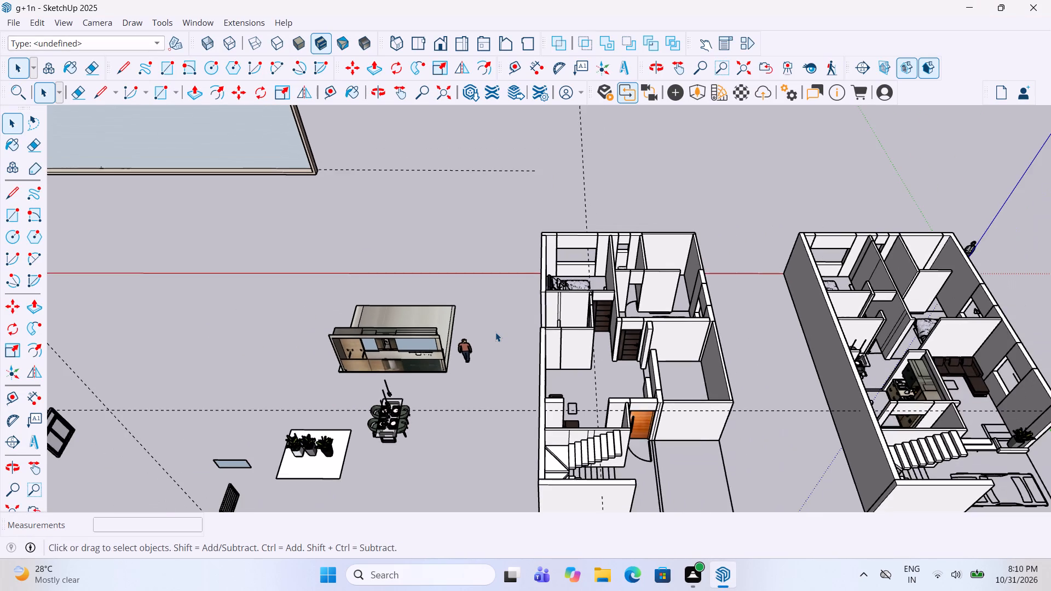
{"action": "scroll", "coordinate": [495, 332], "scroll_direction": "up", "scroll_amount": 2}
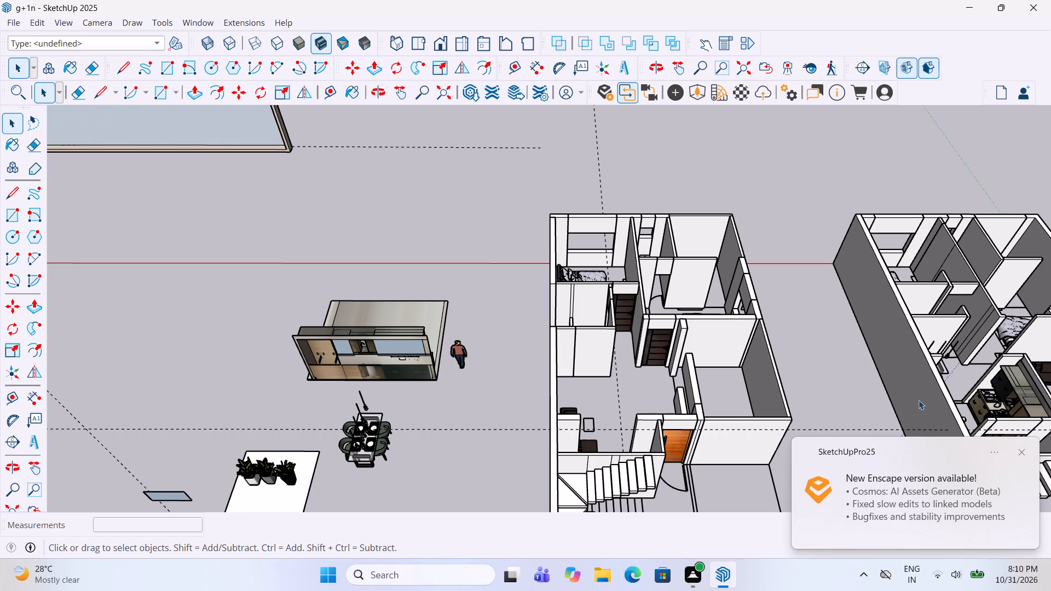
{"action": "left_click", "coordinate": [1019, 453]}
{"action": "scroll", "coordinate": [613, 378], "scroll_direction": "down", "scroll_amount": 6}
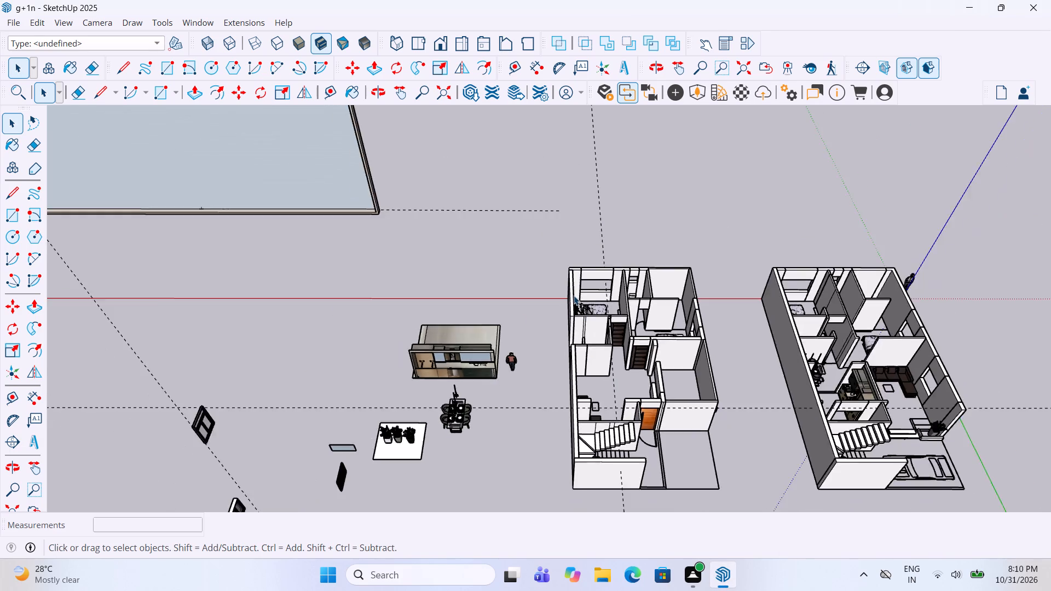
{"action": "scroll", "coordinate": [573, 296], "scroll_direction": "down", "scroll_amount": 6}
{"action": "scroll", "coordinate": [613, 367], "scroll_direction": "up", "scroll_amount": 5}
{"action": "scroll", "coordinate": [488, 361], "scroll_direction": "up", "scroll_amount": 3}
{"action": "middle_click_drag", "start_coordinate": [487, 360], "coordinate": [614, 383]}
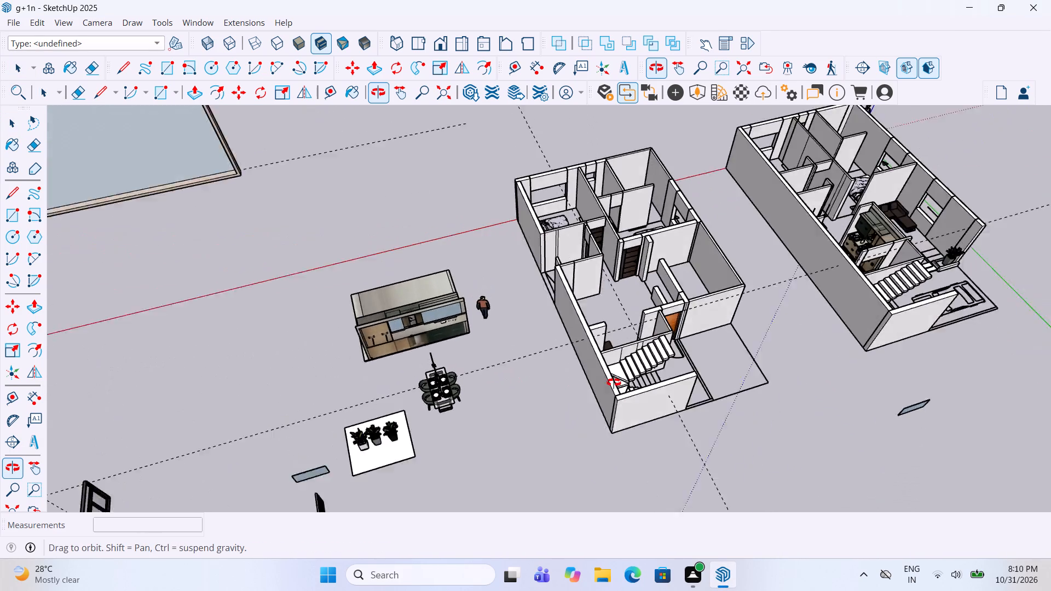
{"action": "middle_click_drag", "start_coordinate": [614, 383], "coordinate": [825, 340]}
{"action": "scroll", "coordinate": [704, 326], "scroll_direction": "down", "scroll_amount": 8}
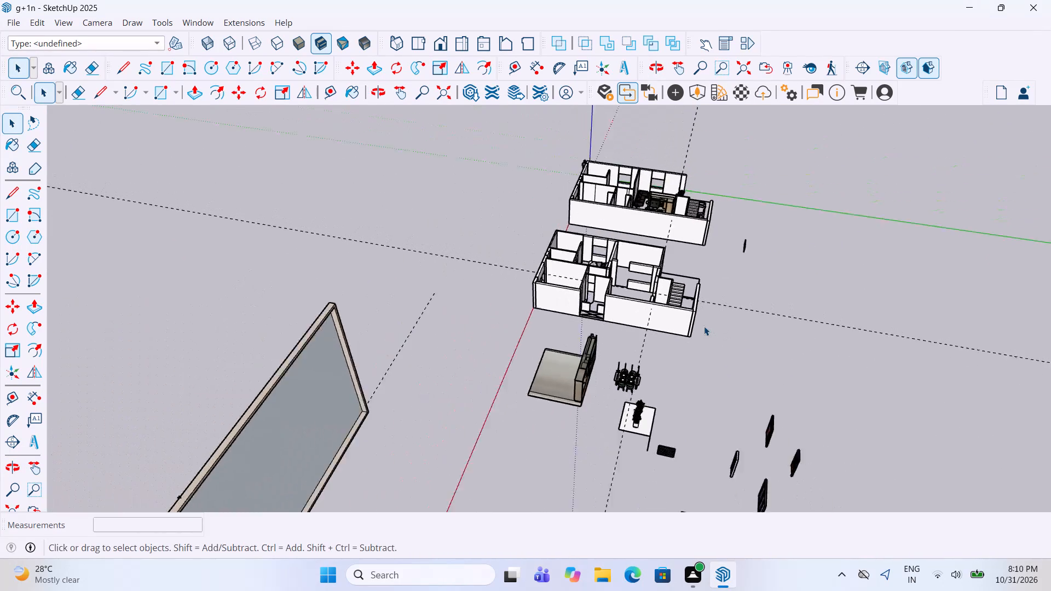
{"action": "scroll", "coordinate": [704, 326], "scroll_direction": "down", "scroll_amount": 3}
{"action": "scroll", "coordinate": [682, 444], "scroll_direction": "up", "scroll_amount": 4}
{"action": "middle_click_drag", "start_coordinate": [696, 474], "coordinate": [711, 417]}
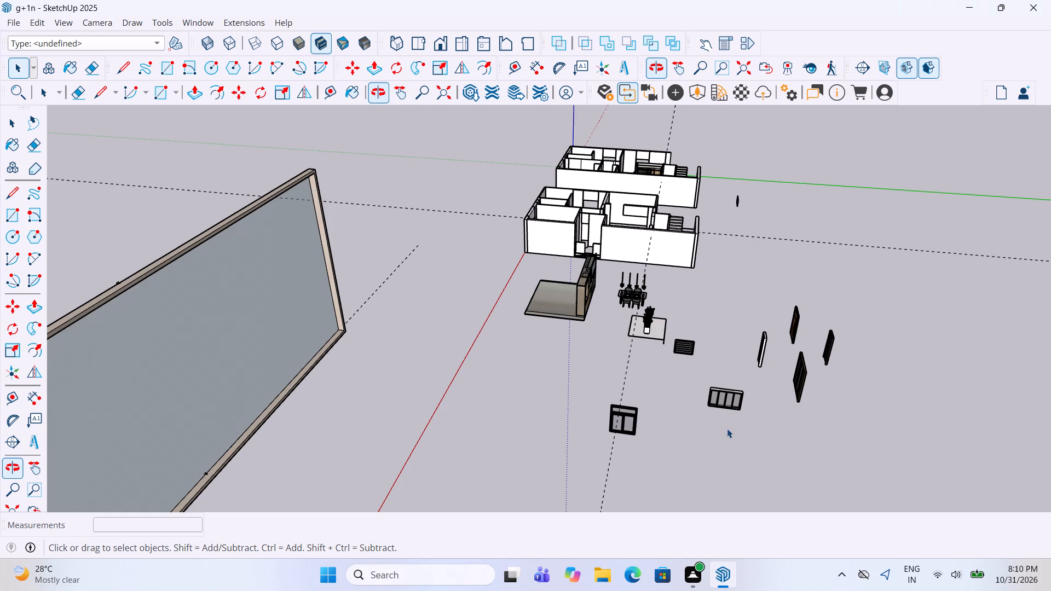
{"action": "middle_click_drag", "start_coordinate": [697, 314], "coordinate": [711, 290]}
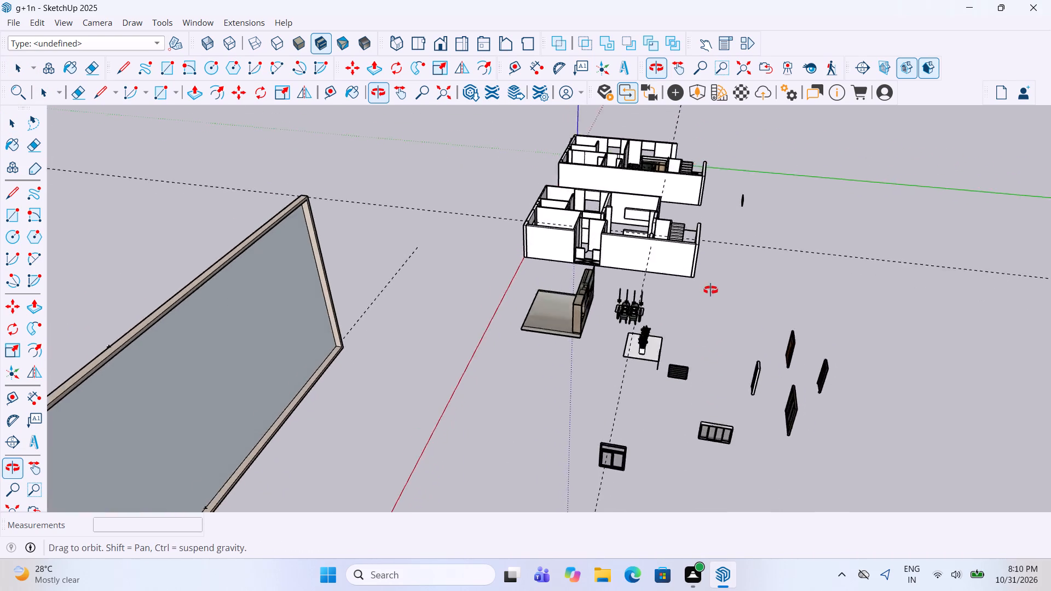
{"action": "middle_click_drag", "start_coordinate": [711, 290], "coordinate": [720, 280]}
{"action": "scroll", "coordinate": [669, 354], "scroll_direction": "up", "scroll_amount": 8}
{"action": "left_click", "coordinate": [666, 352]}
{"action": "key", "text": "m"}
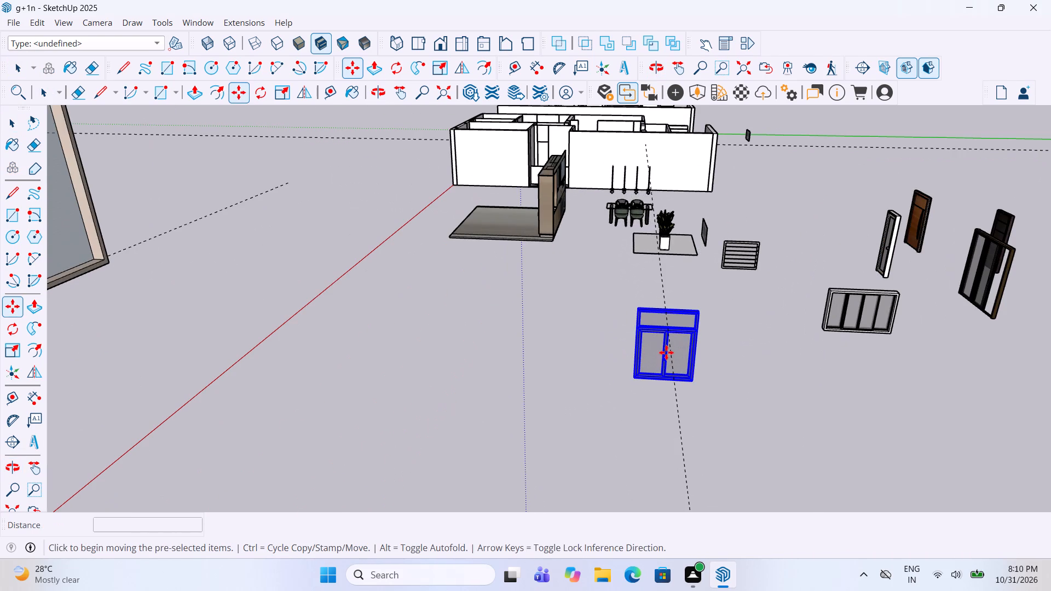
{"action": "left_click_drag", "start_coordinate": [696, 385], "coordinate": [690, 394]}
{"action": "scroll", "coordinate": [661, 419], "scroll_direction": "down", "scroll_amount": 6}
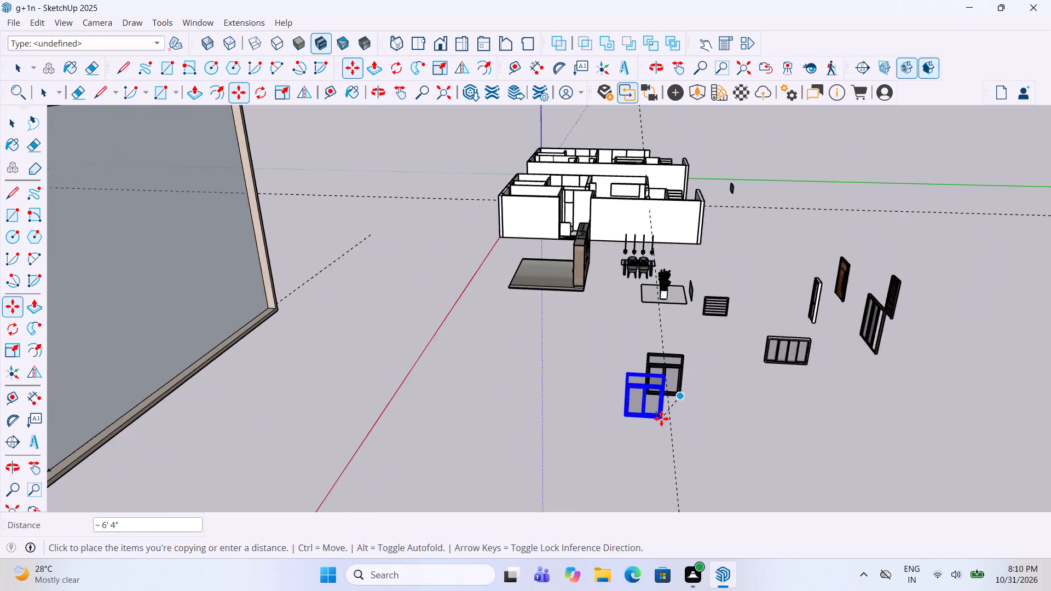
{"action": "scroll", "coordinate": [661, 419], "scroll_direction": "down", "scroll_amount": 9}
{"action": "scroll", "coordinate": [664, 270], "scroll_direction": "up", "scroll_amount": 5}
{"action": "scroll", "coordinate": [631, 239], "scroll_direction": "up", "scroll_amount": 7}
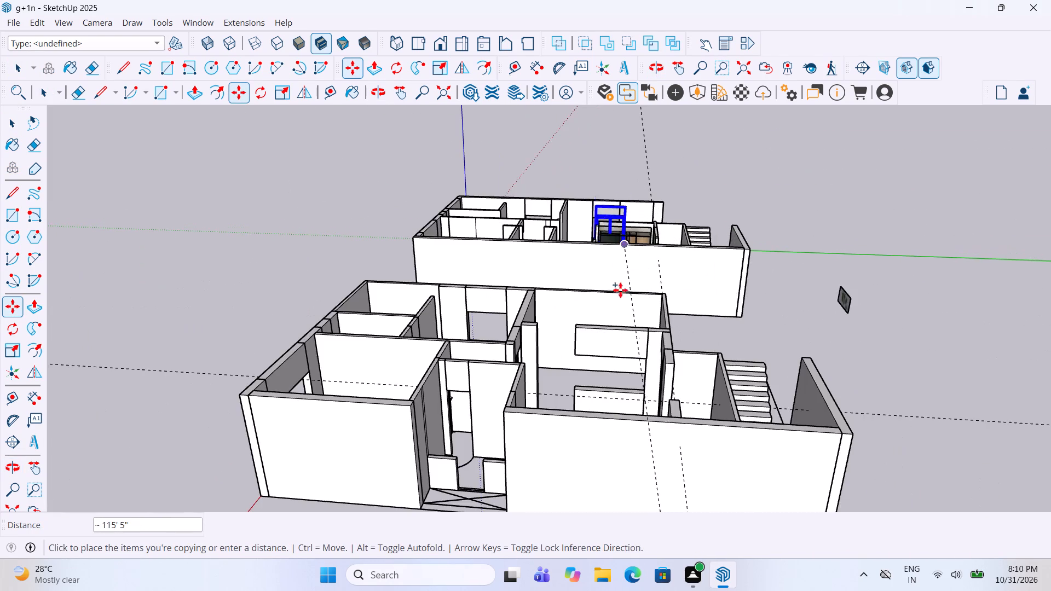
{"action": "scroll", "coordinate": [627, 332], "scroll_direction": "up", "scroll_amount": 5}
{"action": "middle_click_drag", "start_coordinate": [627, 332], "coordinate": [634, 379]}
{"action": "scroll", "coordinate": [644, 447], "scroll_direction": "up", "scroll_amount": 8}
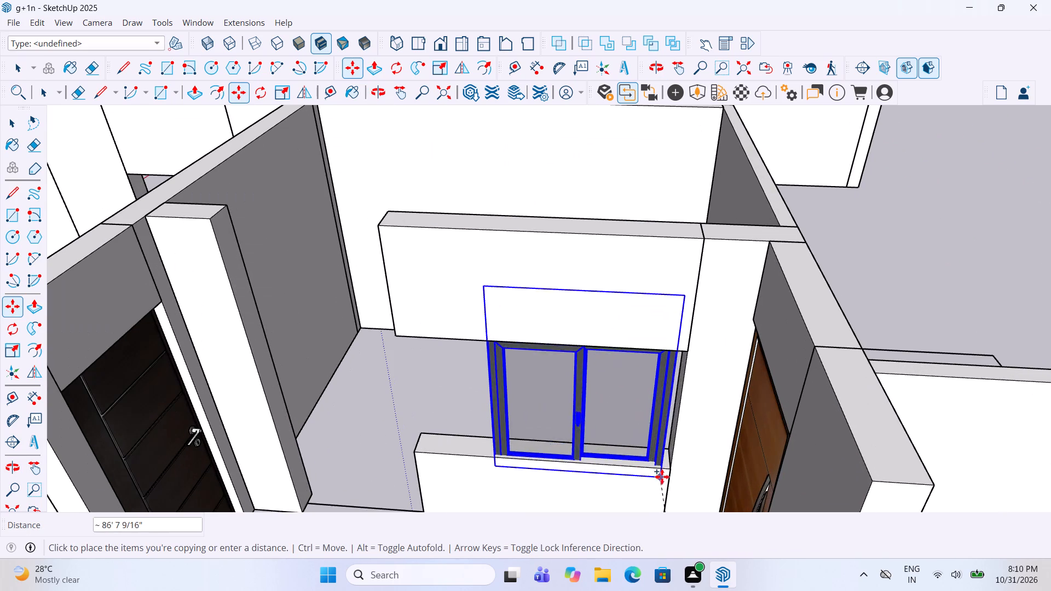
{"action": "left_click", "coordinate": [672, 472]}
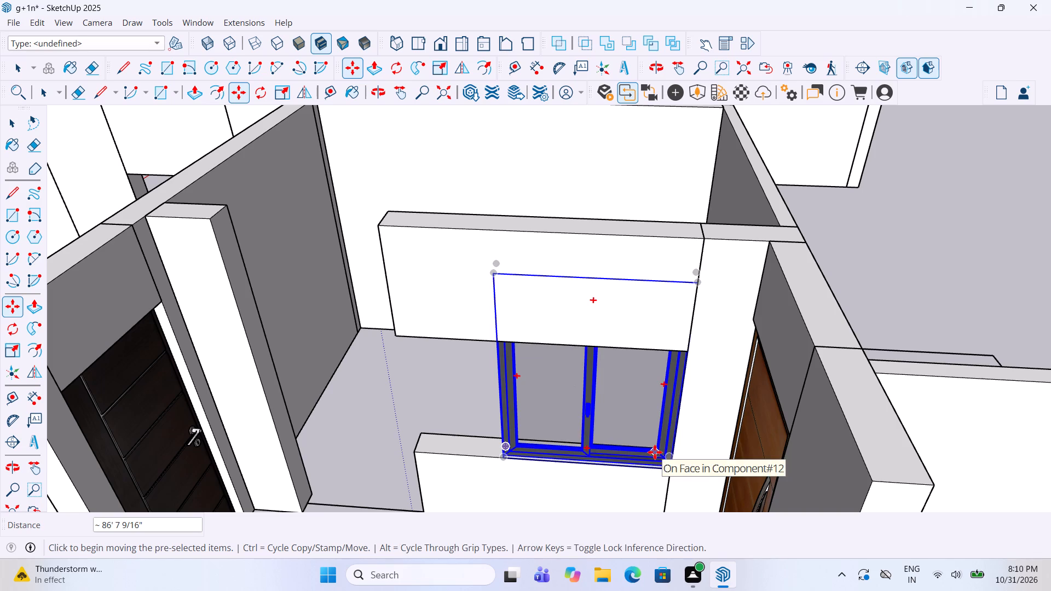
Scale the copied window's width along the green axis by about 1.55 to span the partition opening.
{"action": "scroll", "coordinate": [608, 507], "scroll_direction": "down", "scroll_amount": 3}
{"action": "scroll", "coordinate": [627, 452], "scroll_direction": "down", "scroll_amount": 1}
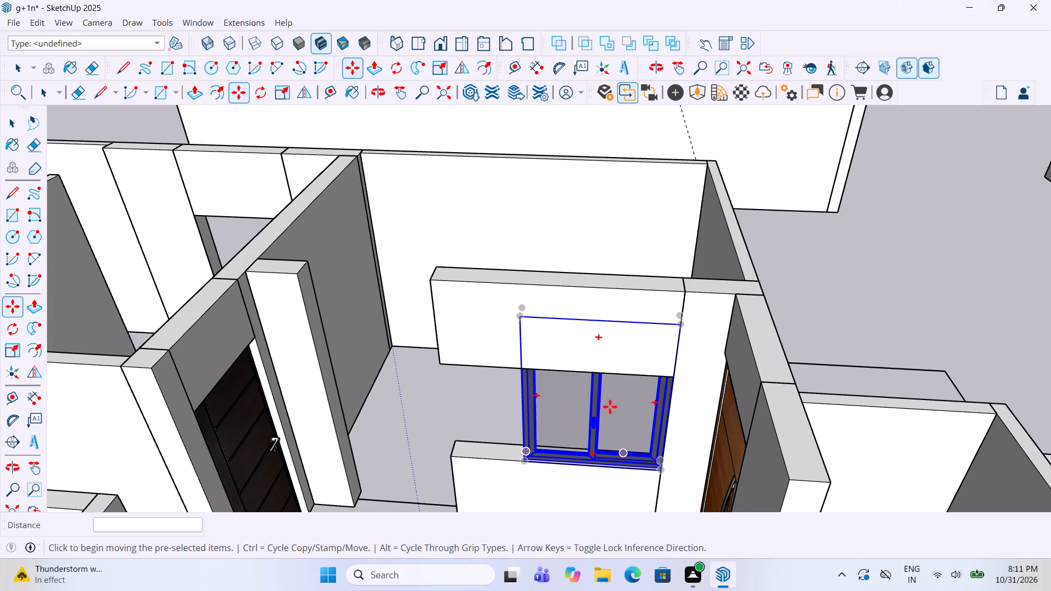
{"action": "key", "text": "s"}
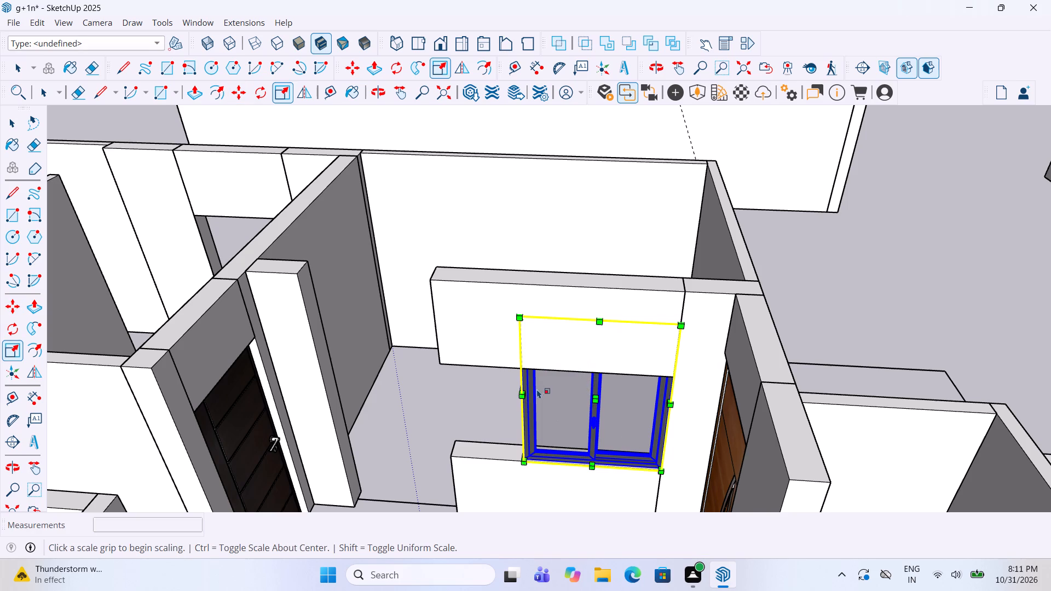
{"action": "scroll", "coordinate": [517, 389], "scroll_direction": "up", "scroll_amount": 3}
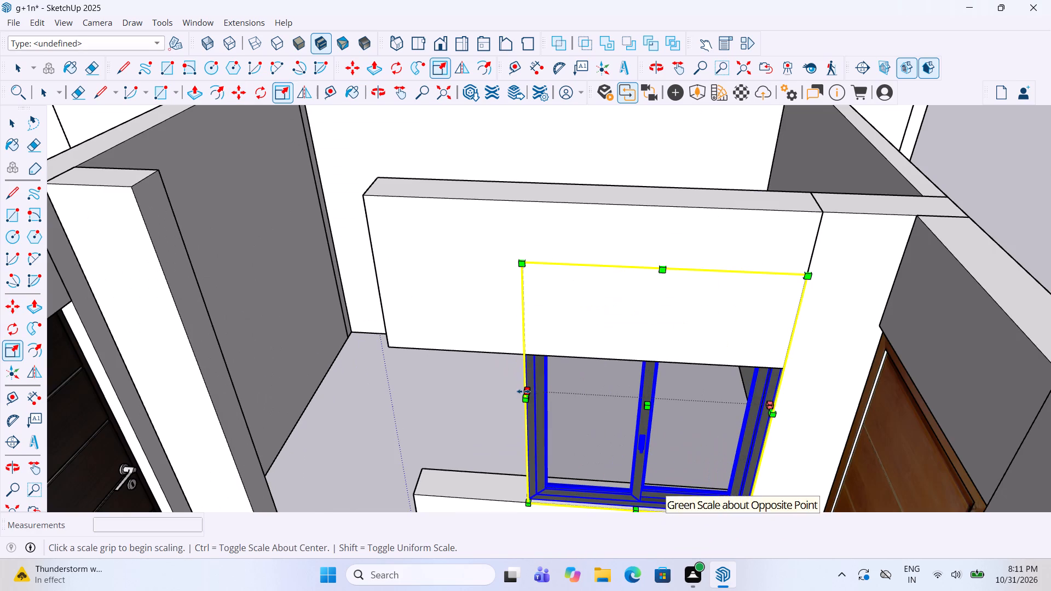
{"action": "left_click_drag", "start_coordinate": [523, 391], "coordinate": [394, 346]}
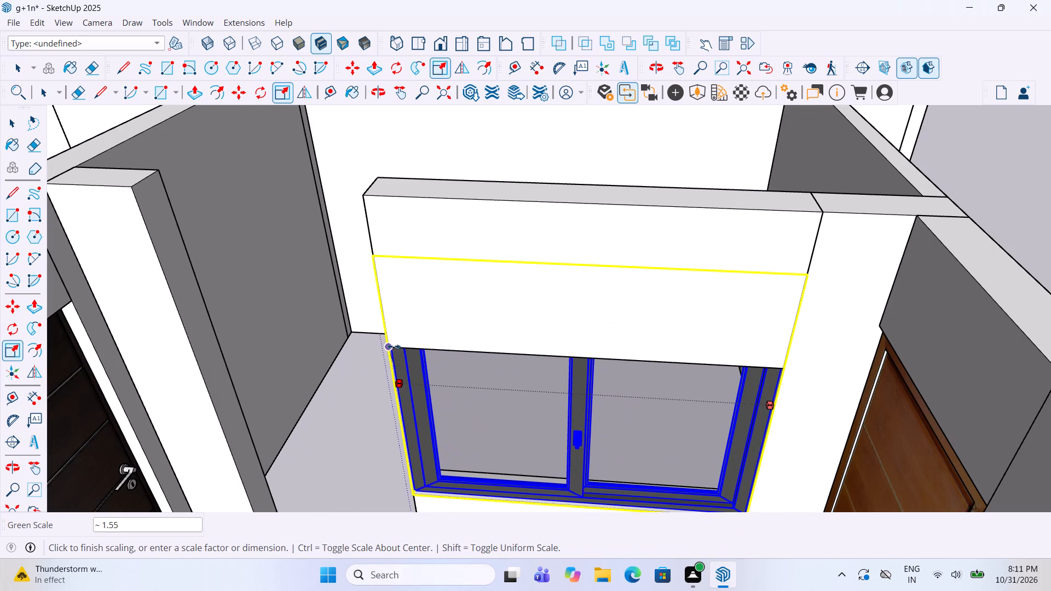
{"action": "left_click_drag", "start_coordinate": [394, 346], "coordinate": [394, 345]}
Scale the copied window's height along the blue axis by about 0.68 to meet the underside of the wall above.
{"action": "scroll", "coordinate": [590, 250], "scroll_direction": "down", "scroll_amount": 4}
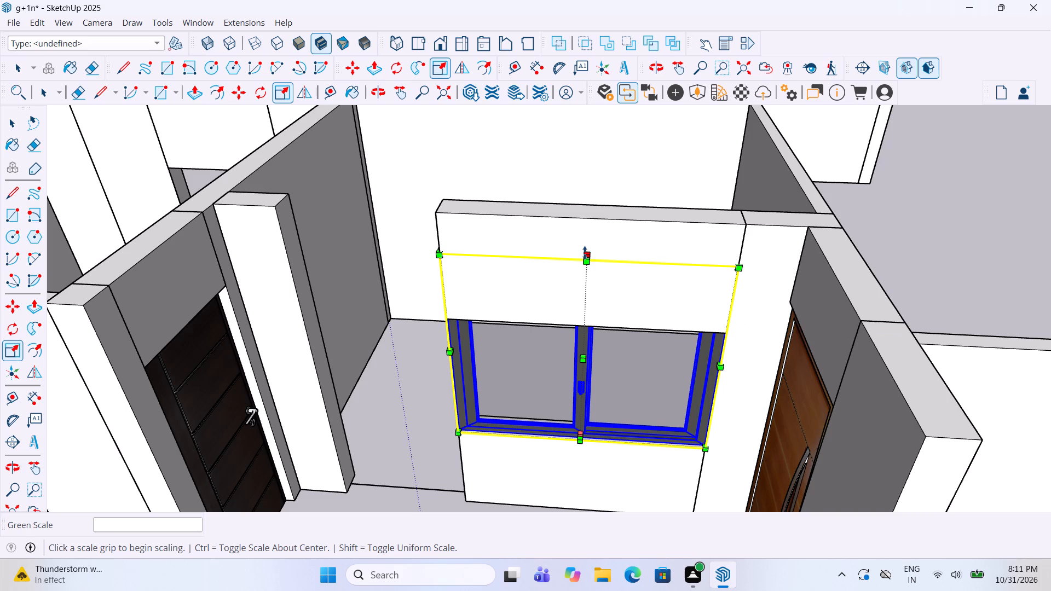
{"action": "left_click_drag", "start_coordinate": [585, 253], "coordinate": [592, 323]}
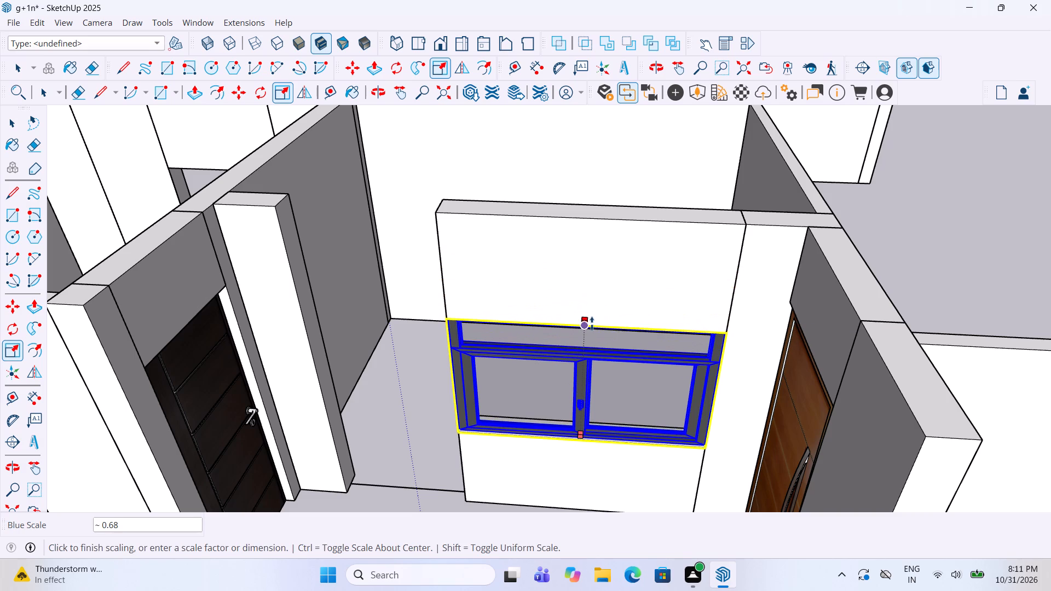
{"action": "left_click_drag", "start_coordinate": [592, 323], "coordinate": [590, 328]}
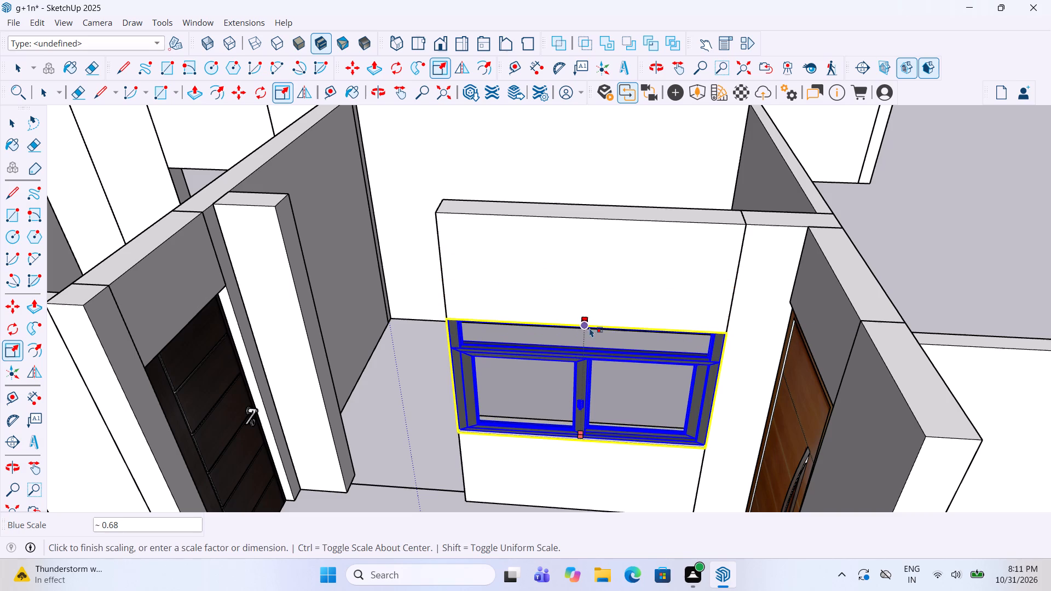
{"action": "left_click", "coordinate": [590, 328]}
{"action": "key", "text": "ctrl+z"}
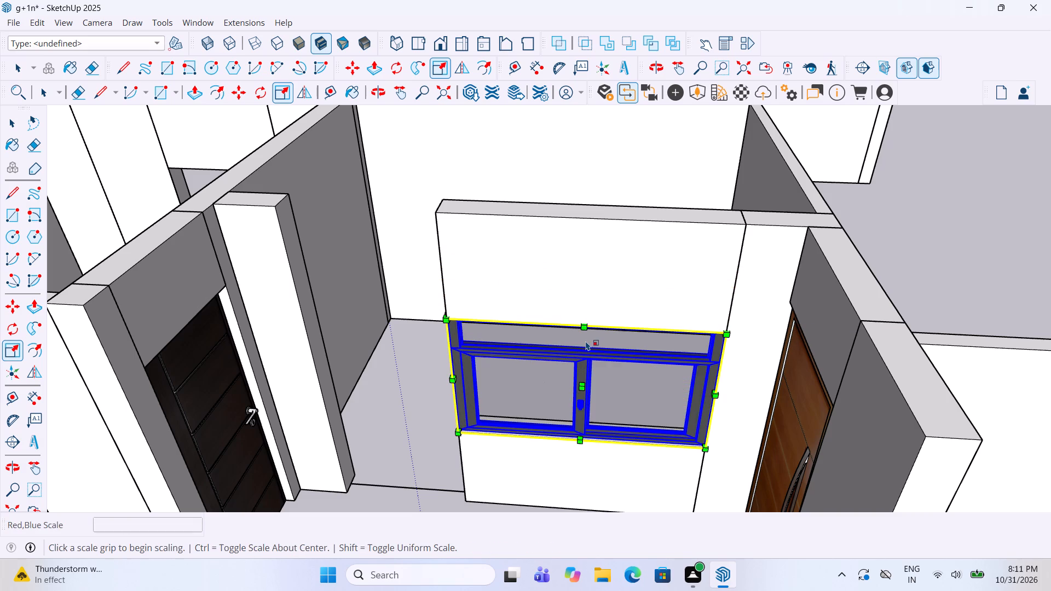
{"action": "key", "text": "space"}
{"action": "left_click", "coordinate": [430, 323]}
Examine the fitted window and the surrounding rooms from several angles.
{"action": "scroll", "coordinate": [525, 314], "scroll_direction": "down", "scroll_amount": 3}
{"action": "middle_click_drag", "start_coordinate": [534, 327], "coordinate": [539, 319]}
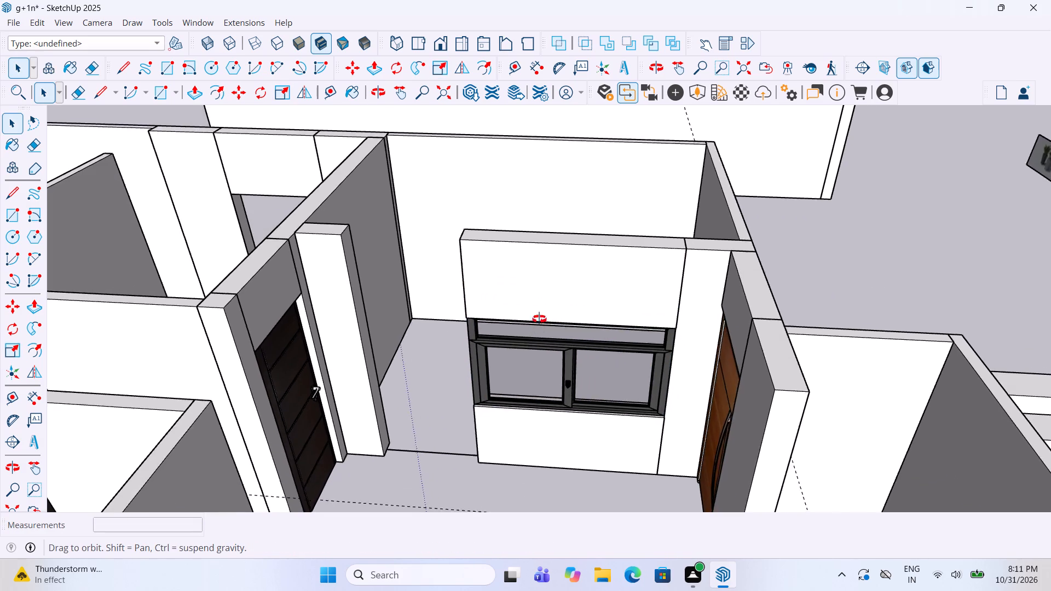
{"action": "middle_click_drag", "start_coordinate": [539, 319], "coordinate": [557, 328]}
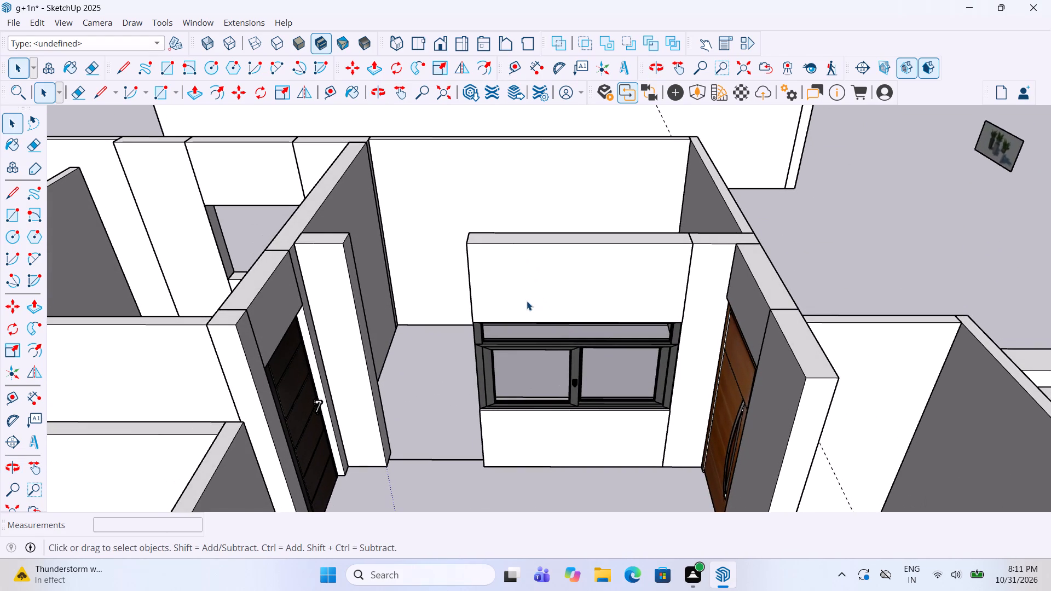
{"action": "scroll", "coordinate": [528, 315], "scroll_direction": "down", "scroll_amount": 6}
{"action": "middle_click_drag", "start_coordinate": [510, 311], "coordinate": [501, 360]}
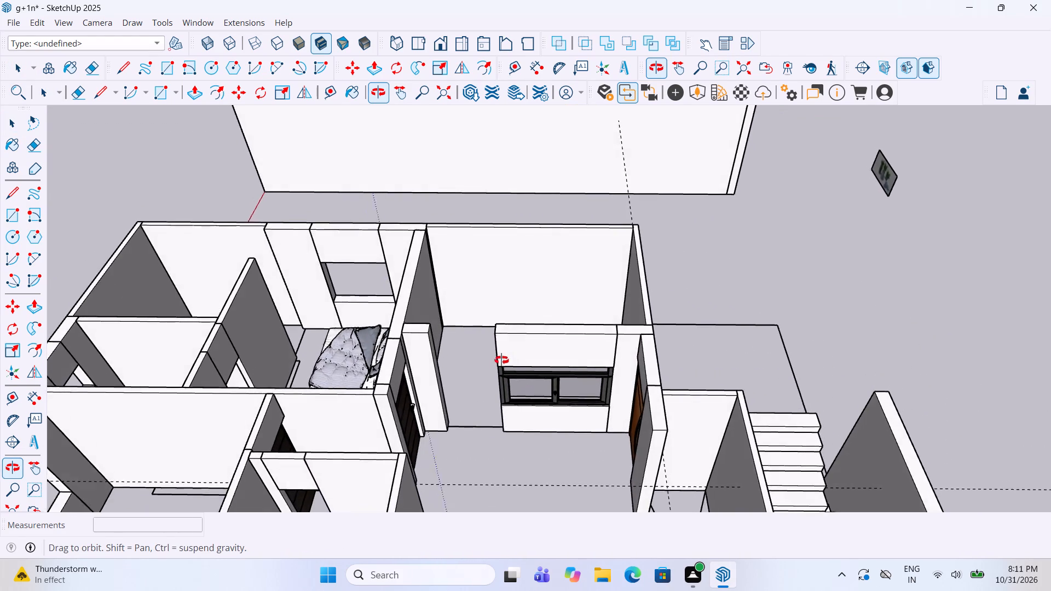
{"action": "middle_click_drag", "start_coordinate": [501, 360], "coordinate": [532, 422]}
{"action": "middle_click_drag", "start_coordinate": [562, 346], "coordinate": [556, 397]}
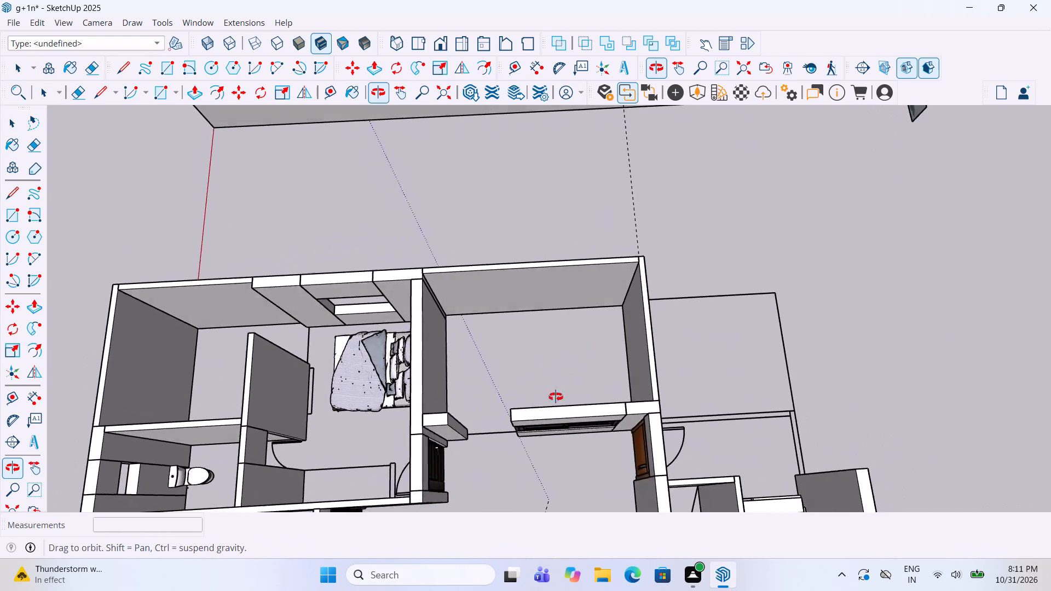
{"action": "middle_click_drag", "start_coordinate": [556, 397], "coordinate": [545, 291]}
{"action": "scroll", "coordinate": [557, 291], "scroll_direction": "down", "scroll_amount": 6}
{"action": "scroll", "coordinate": [560, 361], "scroll_direction": "up", "scroll_amount": 6}
{"action": "left_click", "coordinate": [561, 357]}
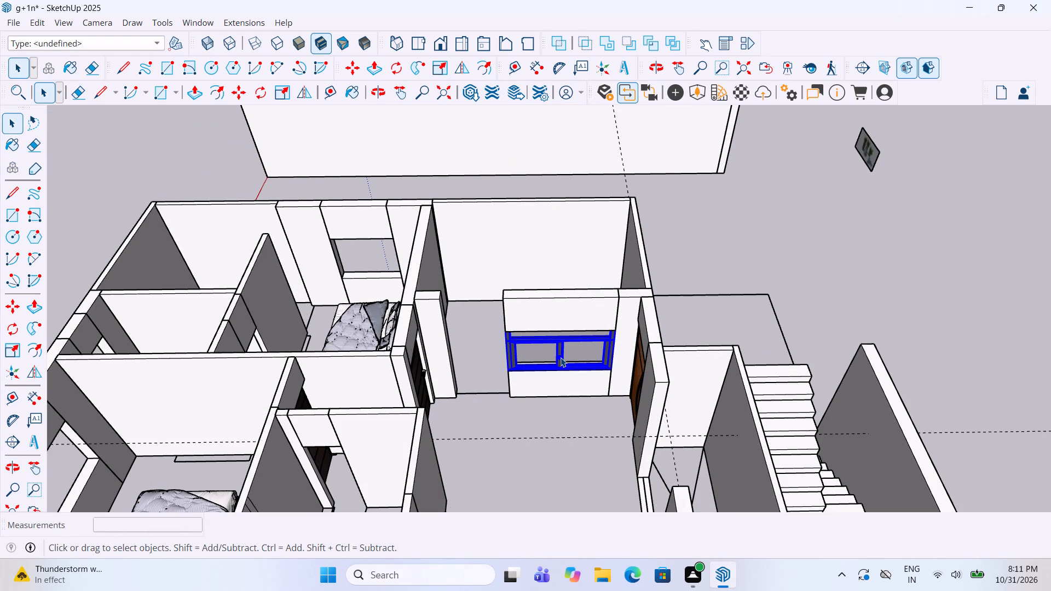
{"action": "scroll", "coordinate": [565, 322], "scroll_direction": "down", "scroll_amount": 6}
{"action": "left_click", "coordinate": [706, 260]}
Rotate the oversized glazed panel beside the floor plans in the horizontal plane so its length runs roughly along the green axis.
{"action": "scroll", "coordinate": [694, 281], "scroll_direction": "down", "scroll_amount": 3}
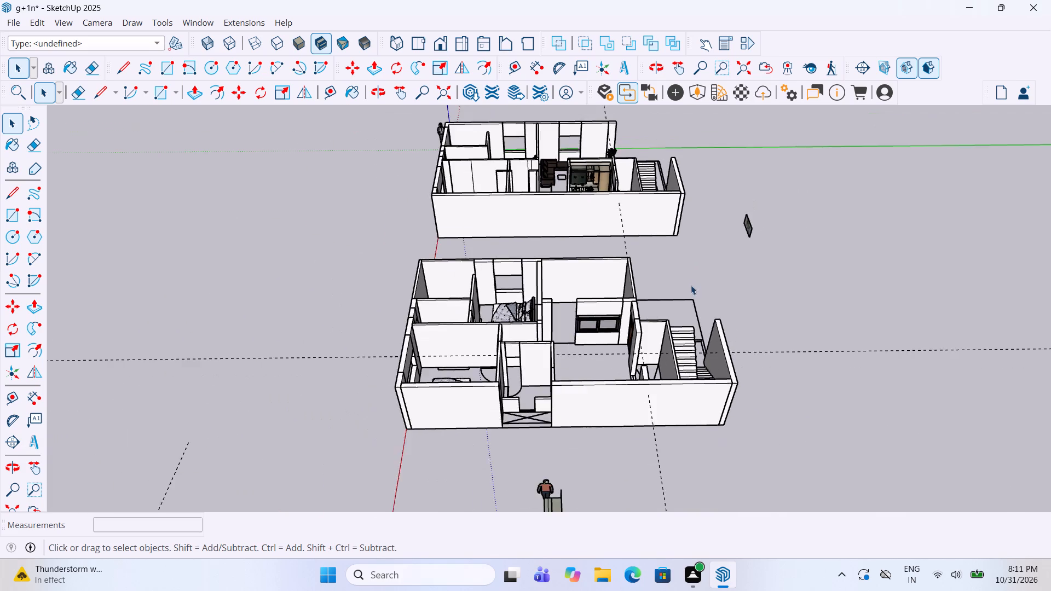
{"action": "middle_click_drag", "start_coordinate": [690, 285], "coordinate": [638, 269]}
{"action": "scroll", "coordinate": [640, 275], "scroll_direction": "down", "scroll_amount": 2}
{"action": "scroll", "coordinate": [600, 315], "scroll_direction": "down", "scroll_amount": 3}
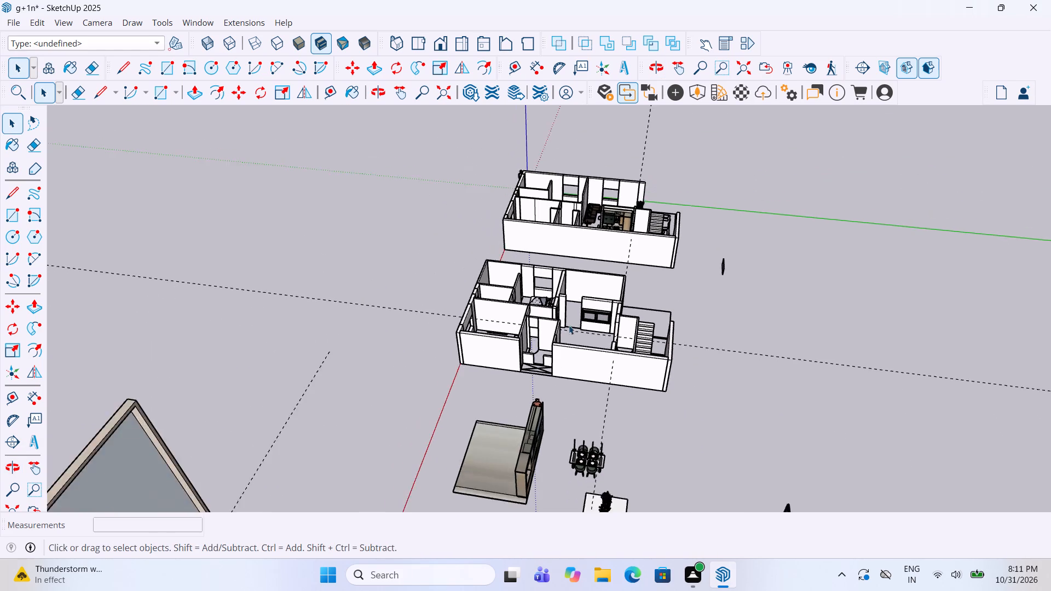
{"action": "middle_click_drag", "start_coordinate": [565, 325], "coordinate": [576, 344]}
{"action": "scroll", "coordinate": [615, 317], "scroll_direction": "down", "scroll_amount": 13}
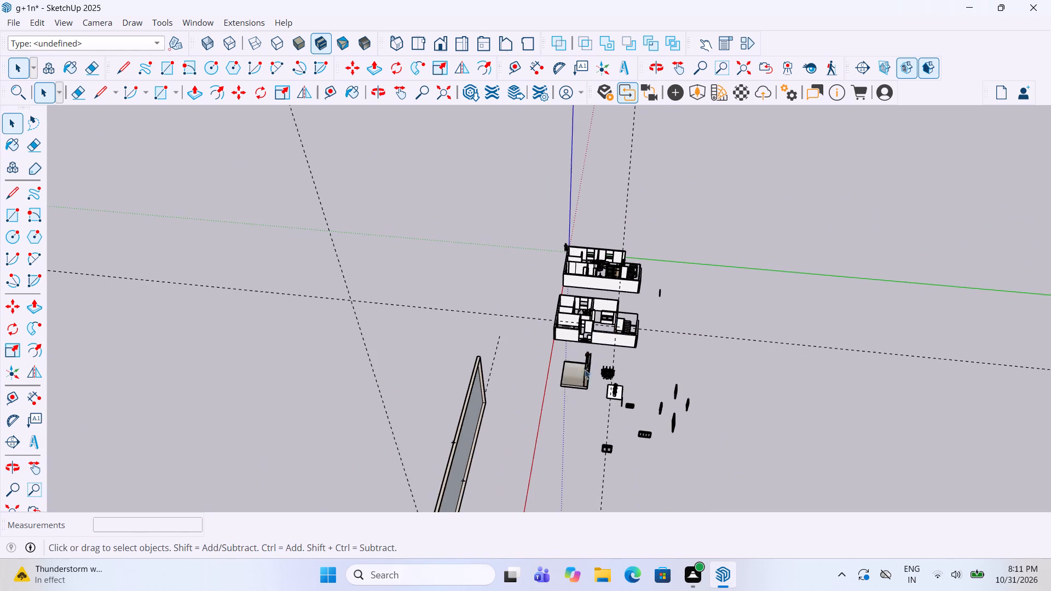
{"action": "scroll", "coordinate": [593, 297], "scroll_direction": "down", "scroll_amount": 9}
{"action": "scroll", "coordinate": [558, 374], "scroll_direction": "up", "scroll_amount": 9}
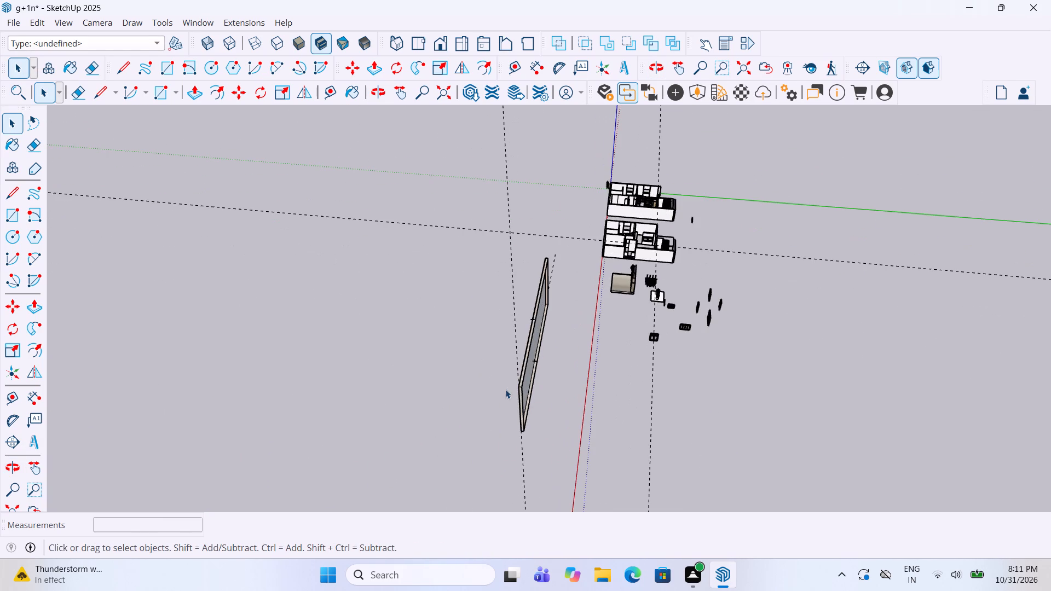
{"action": "left_click", "coordinate": [520, 386]}
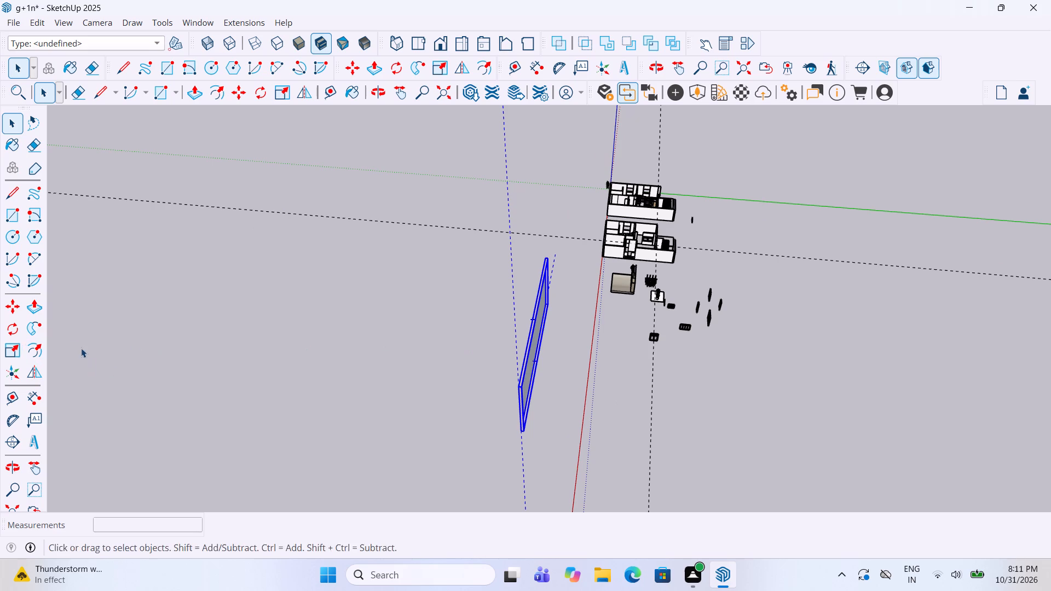
{"action": "left_click", "coordinate": [8, 331]}
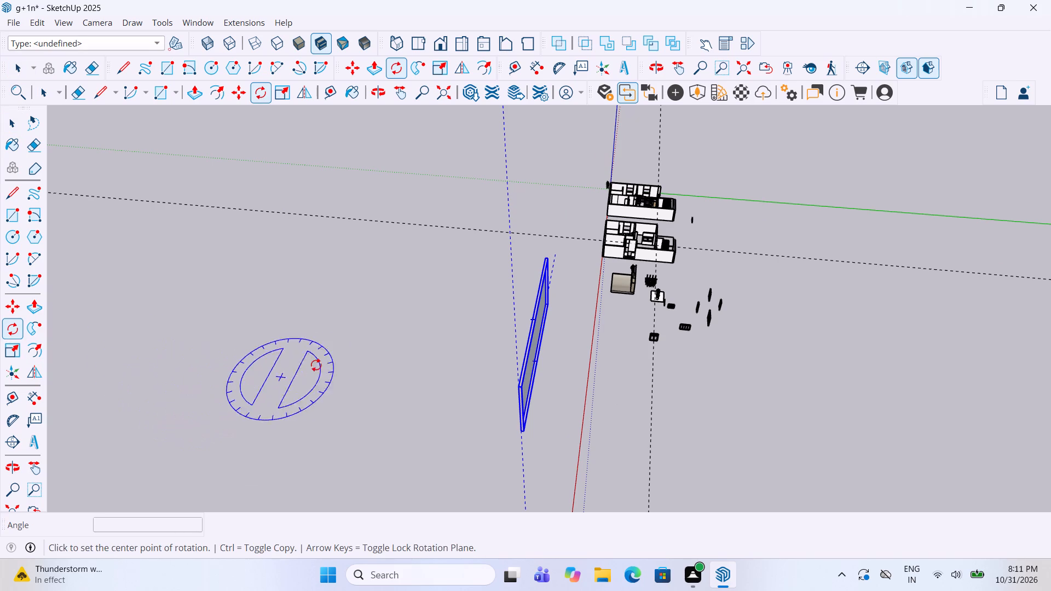
{"action": "left_click", "coordinate": [316, 361]}
{"action": "left_click", "coordinate": [339, 361]}
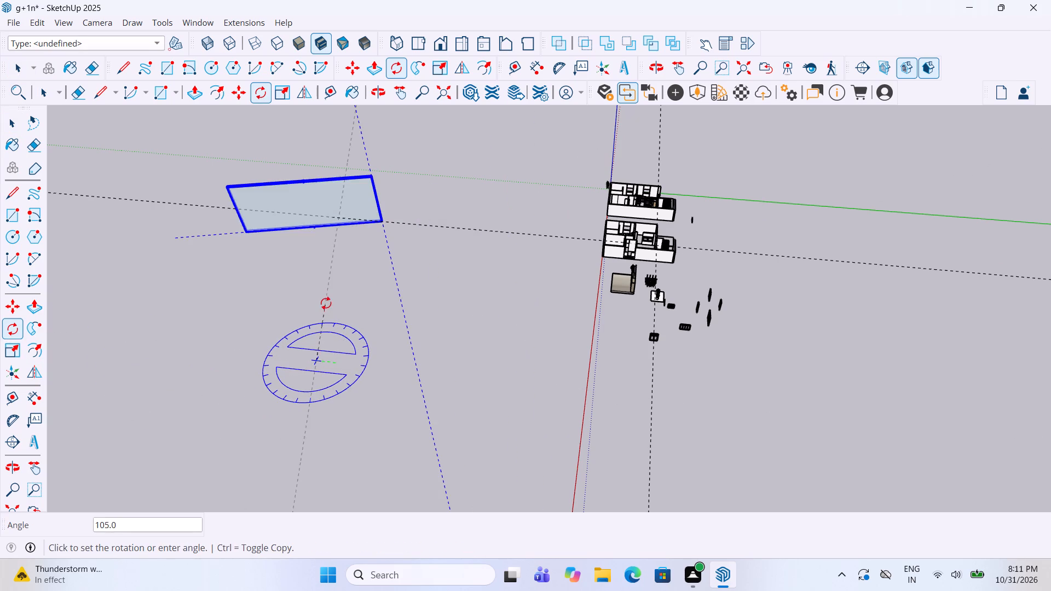
{"action": "left_click", "coordinate": [348, 279]}
Scale the oversized glazed panel down uniformly about its opposite lower corner, to less than half its size.
{"action": "scroll", "coordinate": [386, 198], "scroll_direction": "up", "scroll_amount": 6}
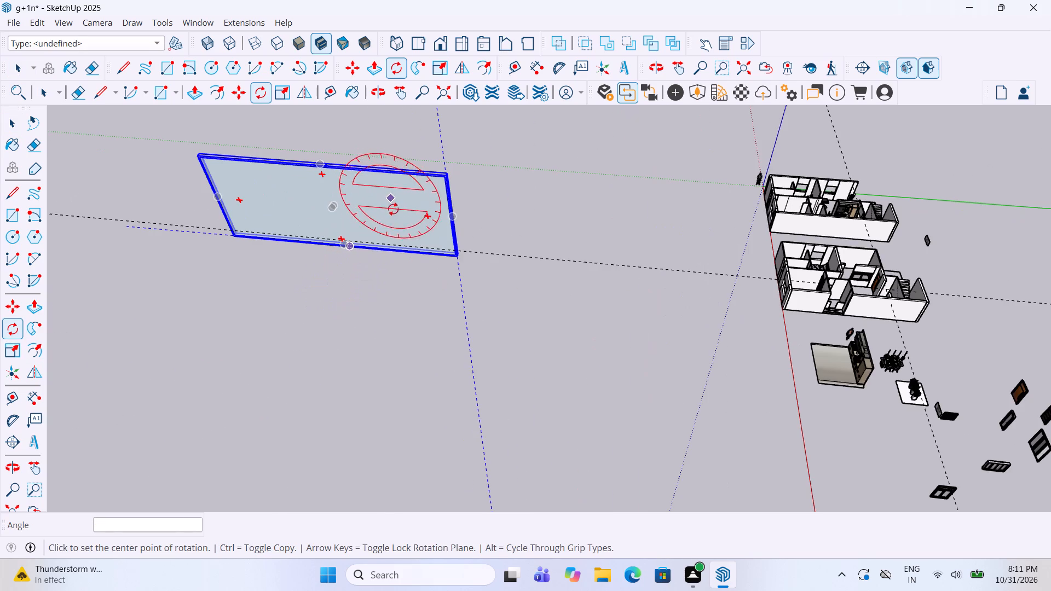
{"action": "key", "text": "s"}
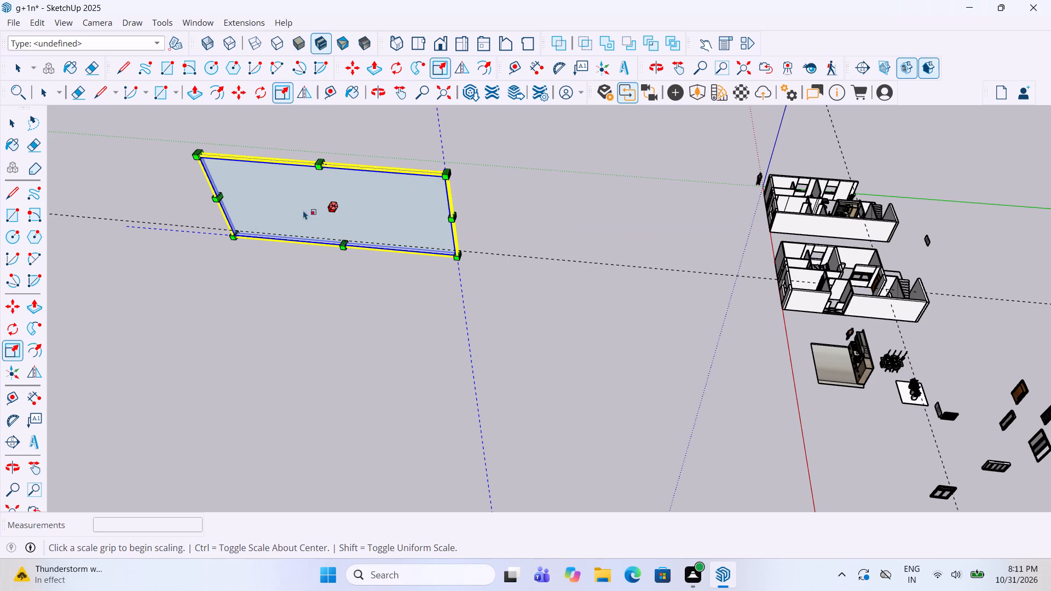
{"action": "left_click_drag", "start_coordinate": [201, 159], "coordinate": [232, 173]}
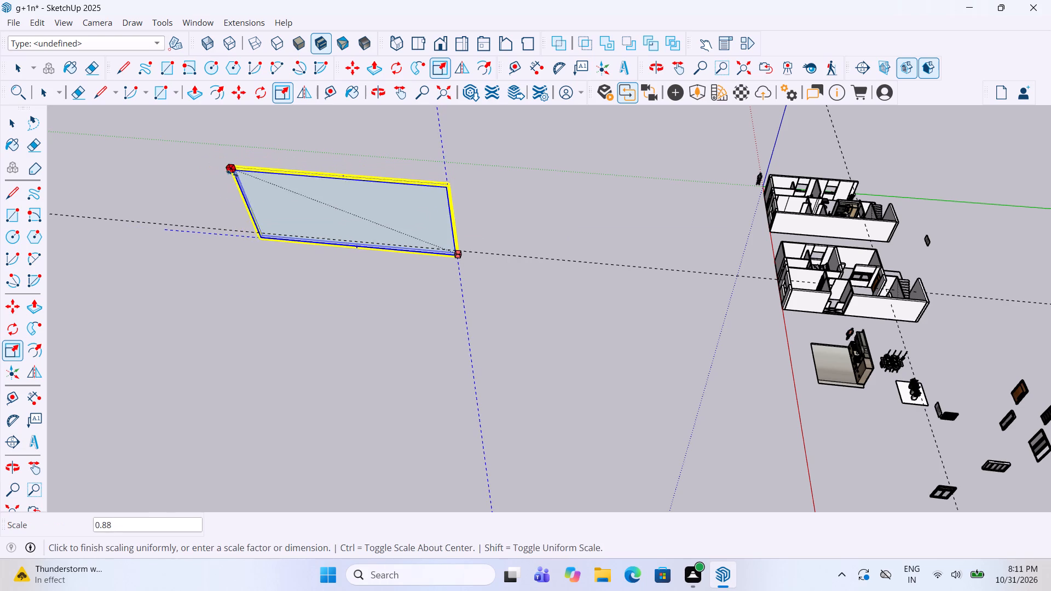
{"action": "left_click_drag", "start_coordinate": [232, 173], "coordinate": [386, 237]}
Move the glazed panel by its lower corner to the bottom corner of the opening in the second floor plan's long outer wall.
{"action": "scroll", "coordinate": [434, 237], "scroll_direction": "up", "scroll_amount": 4}
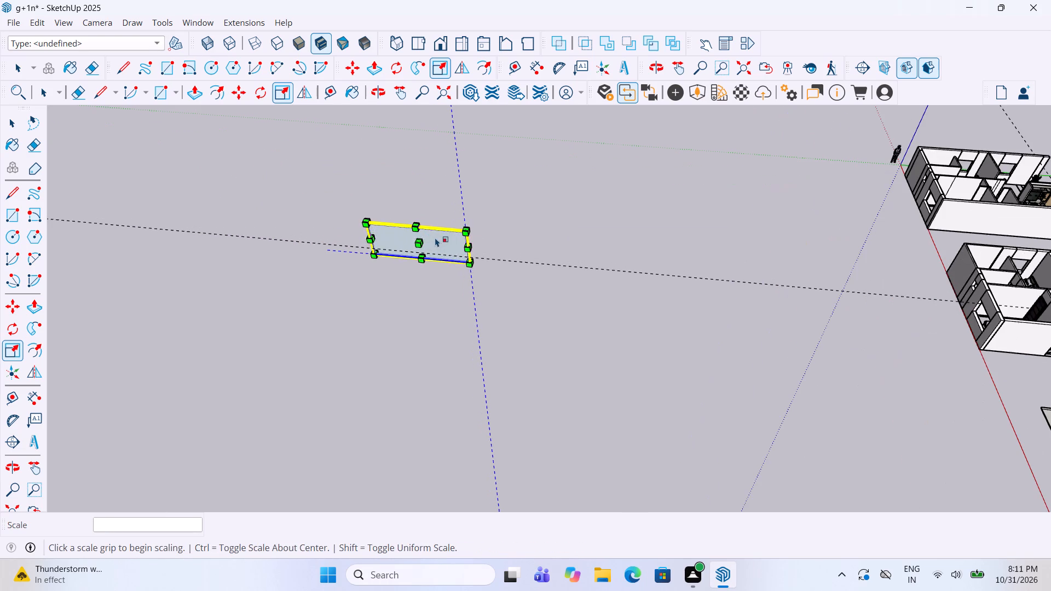
{"action": "key", "text": "m"}
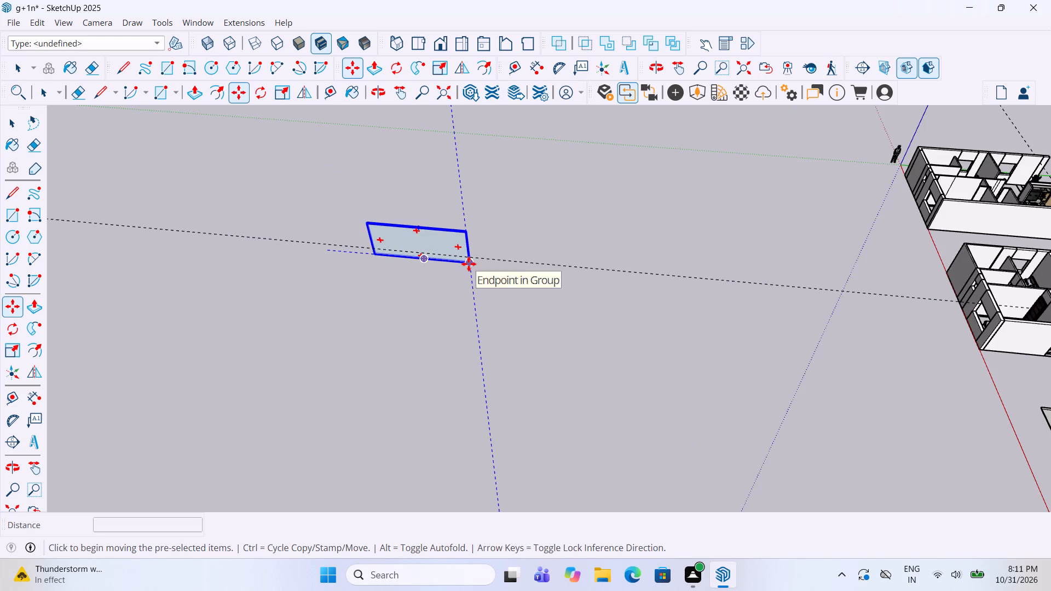
{"action": "left_click", "coordinate": [469, 264]}
{"action": "scroll", "coordinate": [420, 305], "scroll_direction": "down", "scroll_amount": 9}
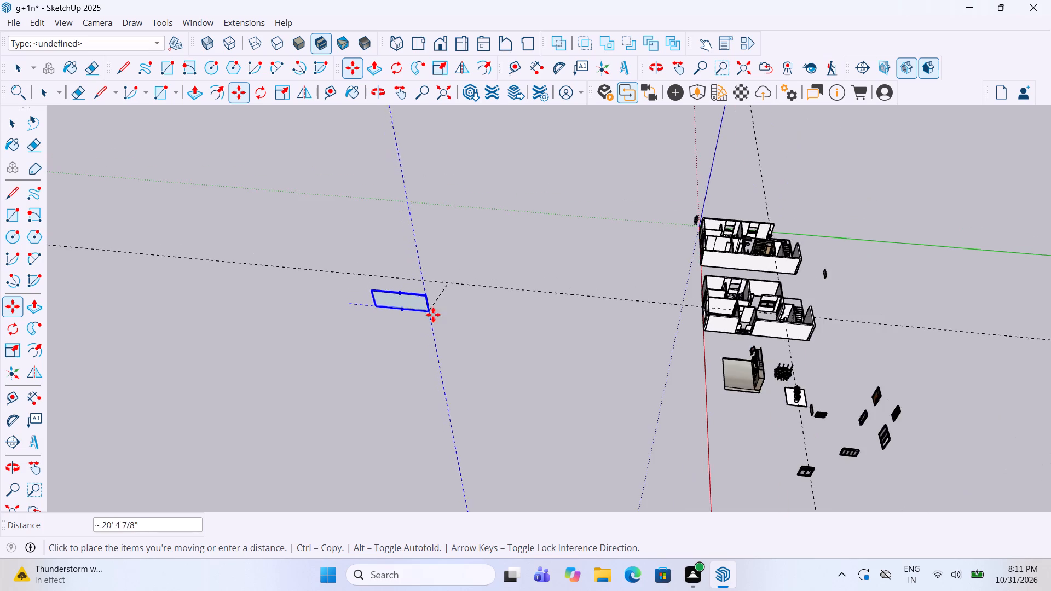
{"action": "scroll", "coordinate": [433, 315], "scroll_direction": "down", "scroll_amount": 3}
{"action": "scroll", "coordinate": [620, 248], "scroll_direction": "up", "scroll_amount": 6}
{"action": "scroll", "coordinate": [649, 409], "scroll_direction": "up", "scroll_amount": 6}
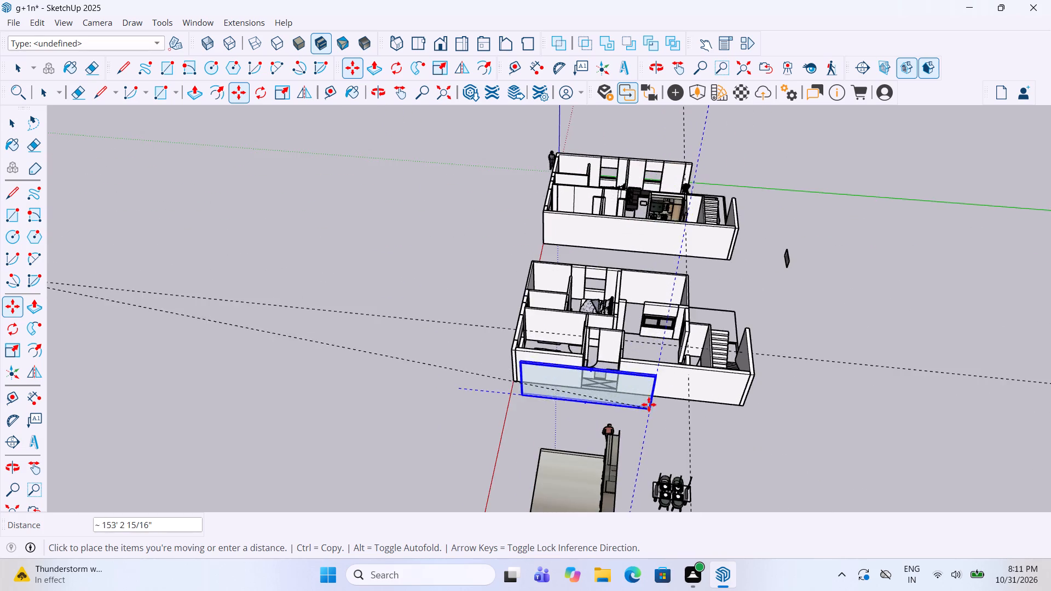
{"action": "scroll", "coordinate": [643, 380], "scroll_direction": "up", "scroll_amount": 12}
{"action": "scroll", "coordinate": [585, 401], "scroll_direction": "up", "scroll_amount": 6}
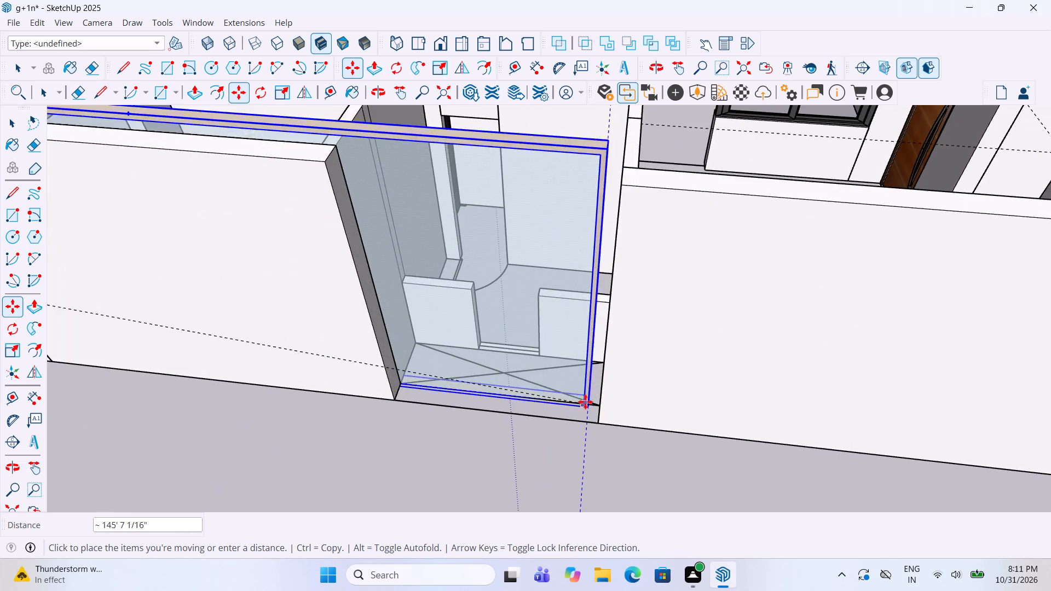
{"action": "scroll", "coordinate": [593, 415], "scroll_direction": "up", "scroll_amount": 5}
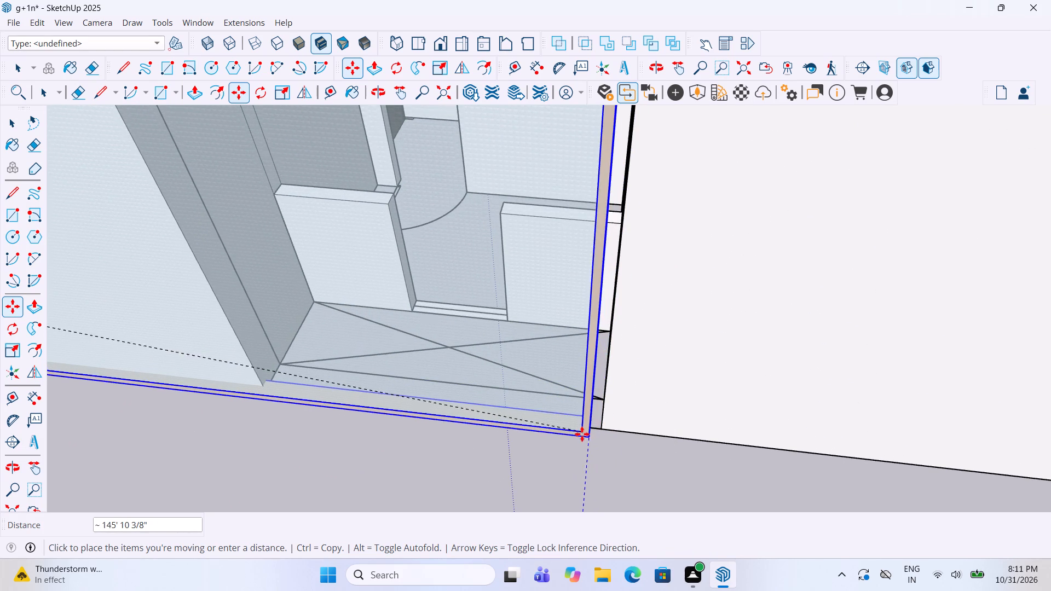
{"action": "left_click", "coordinate": [582, 434]}
Scale the glazed panel uniformly by about 0.24 to bring it down to roughly the wall opening's width.
{"action": "key", "text": "s"}
{"action": "scroll", "coordinate": [594, 421], "scroll_direction": "down", "scroll_amount": 12}
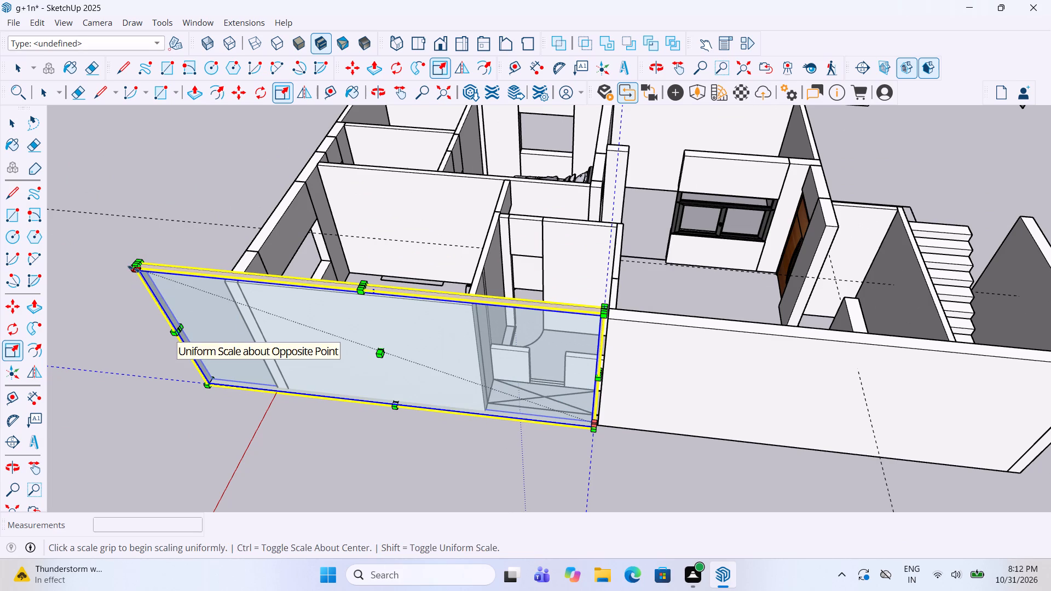
{"action": "left_click_drag", "start_coordinate": [134, 269], "coordinate": [498, 383]}
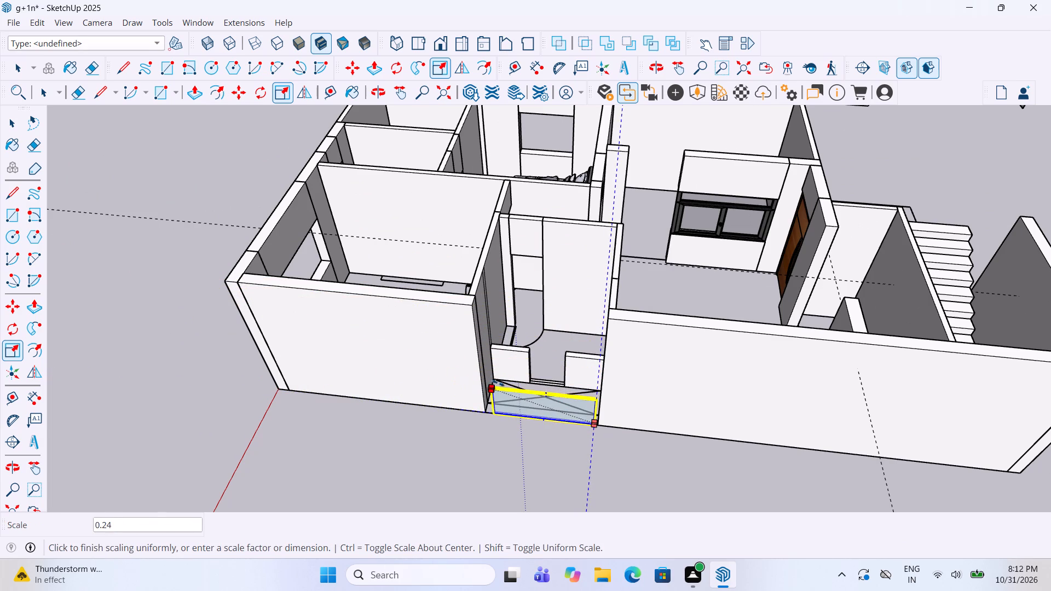
{"action": "left_click_drag", "start_coordinate": [498, 383], "coordinate": [495, 383]}
Move the glazed panel by its other lower corner onto the opposite bottom corner of the wall opening.
{"action": "scroll", "coordinate": [476, 386], "scroll_direction": "up", "scroll_amount": 6}
{"action": "middle_click_drag", "start_coordinate": [473, 384], "coordinate": [484, 352]}
{"action": "scroll", "coordinate": [474, 379], "scroll_direction": "up", "scroll_amount": 1}
{"action": "scroll", "coordinate": [542, 407], "scroll_direction": "up", "scroll_amount": 5}
{"action": "key", "text": "m"}
{"action": "scroll", "coordinate": [500, 436], "scroll_direction": "up", "scroll_amount": 4}
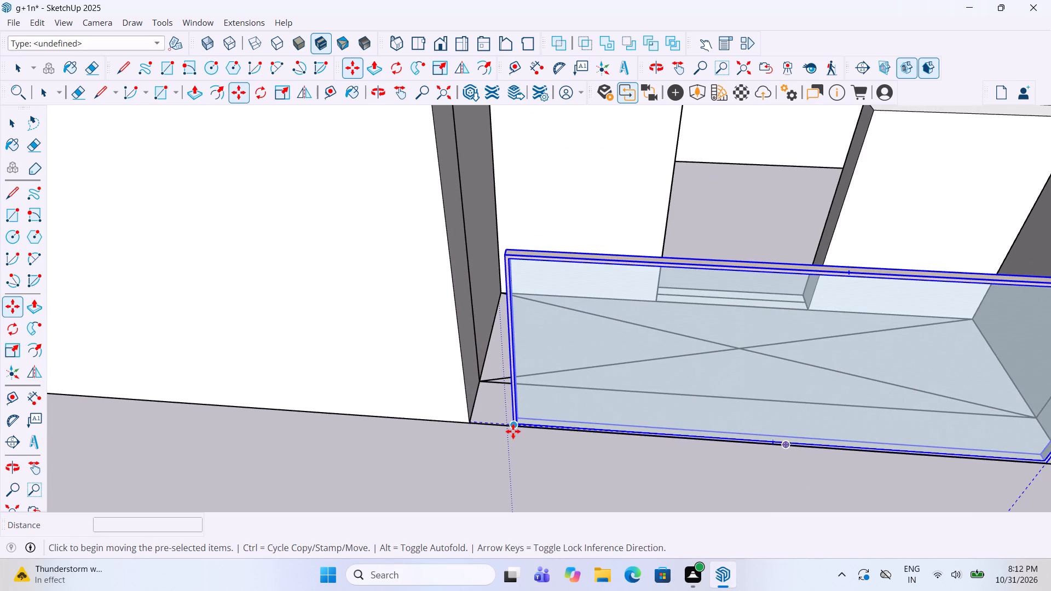
{"action": "left_click", "coordinate": [513, 431]}
{"action": "left_click", "coordinate": [470, 417]}
Stretch the glazed panel's length in the red-green direction to reach the far side of the opening.
{"action": "scroll", "coordinate": [413, 378], "scroll_direction": "down", "scroll_amount": 4}
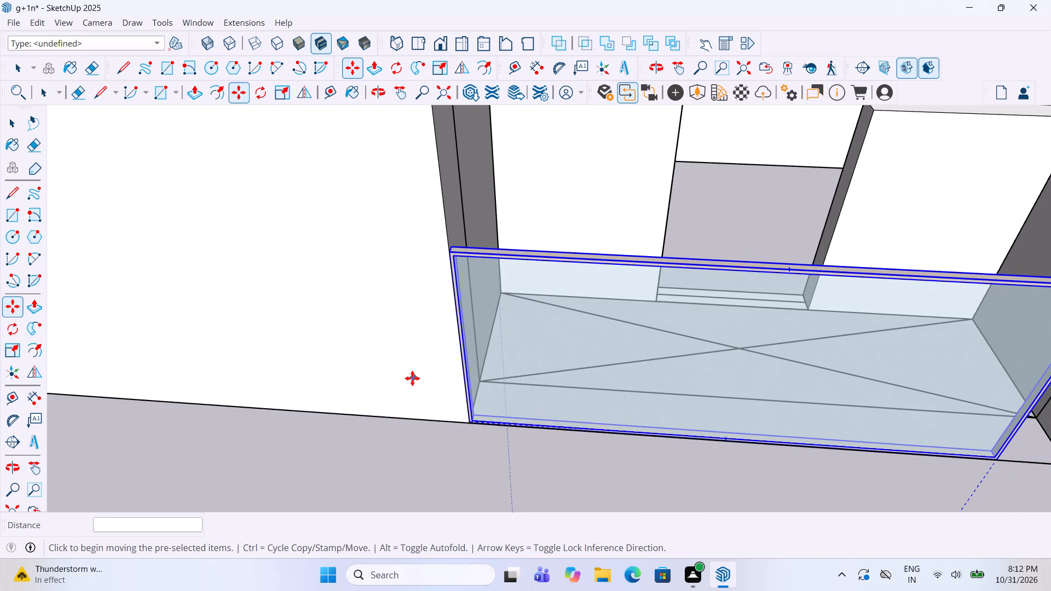
{"action": "scroll", "coordinate": [412, 378], "scroll_direction": "down", "scroll_amount": 7}
{"action": "key", "text": "s"}
{"action": "scroll", "coordinate": [650, 348], "scroll_direction": "up", "scroll_amount": 4}
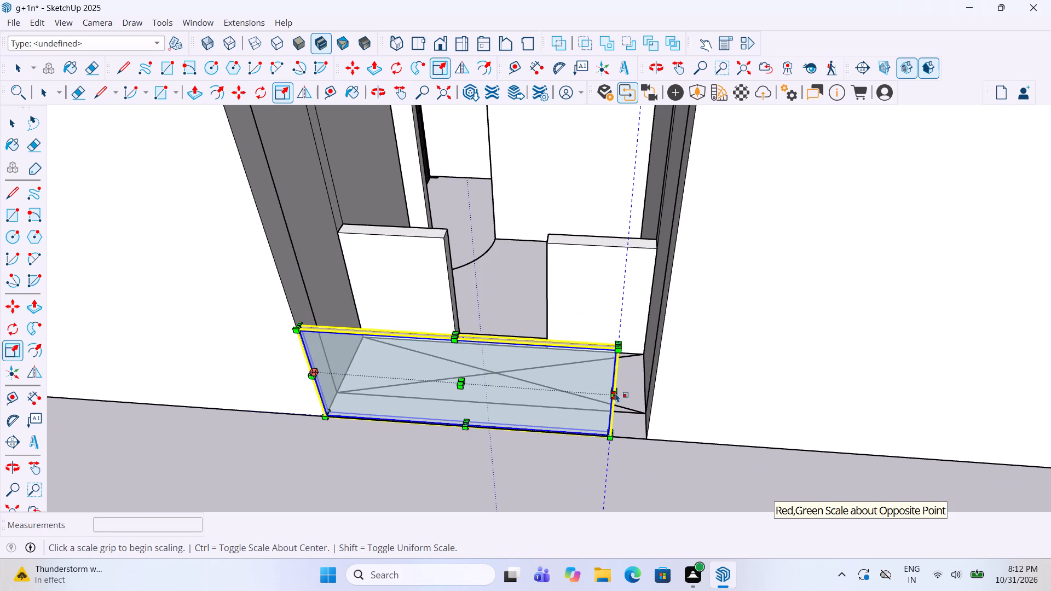
{"action": "scroll", "coordinate": [619, 393], "scroll_direction": "up", "scroll_amount": 5}
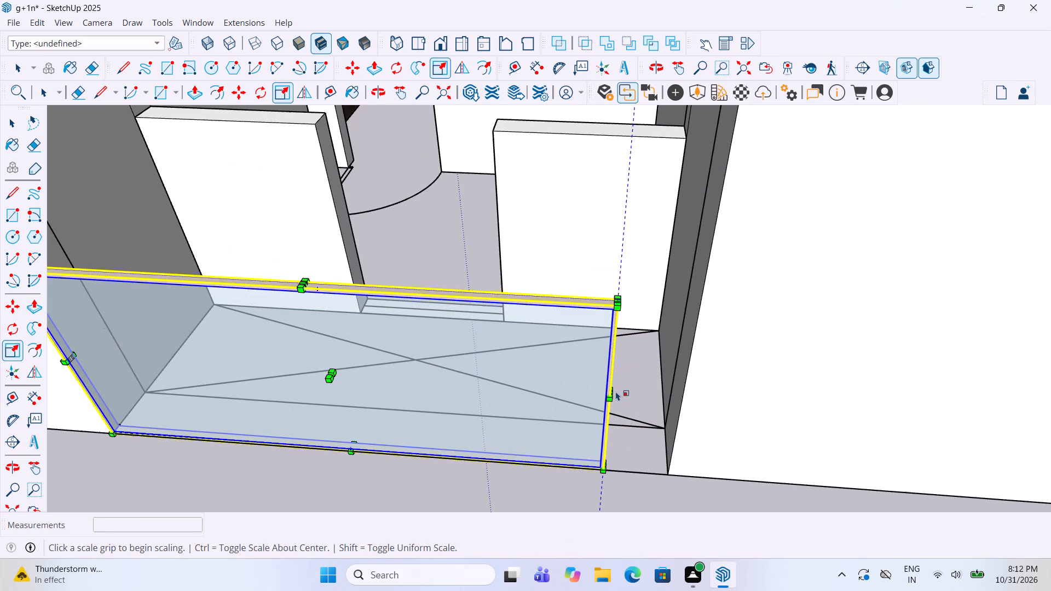
{"action": "left_click_drag", "start_coordinate": [614, 391], "coordinate": [682, 391]}
Scale the glazed panel's height along the blue axis by about 1.49 and deselect it.
{"action": "scroll", "coordinate": [585, 394], "scroll_direction": "down", "scroll_amount": 7}
{"action": "scroll", "coordinate": [530, 306], "scroll_direction": "down", "scroll_amount": 3}
{"action": "middle_click_drag", "start_coordinate": [529, 302], "coordinate": [562, 314]}
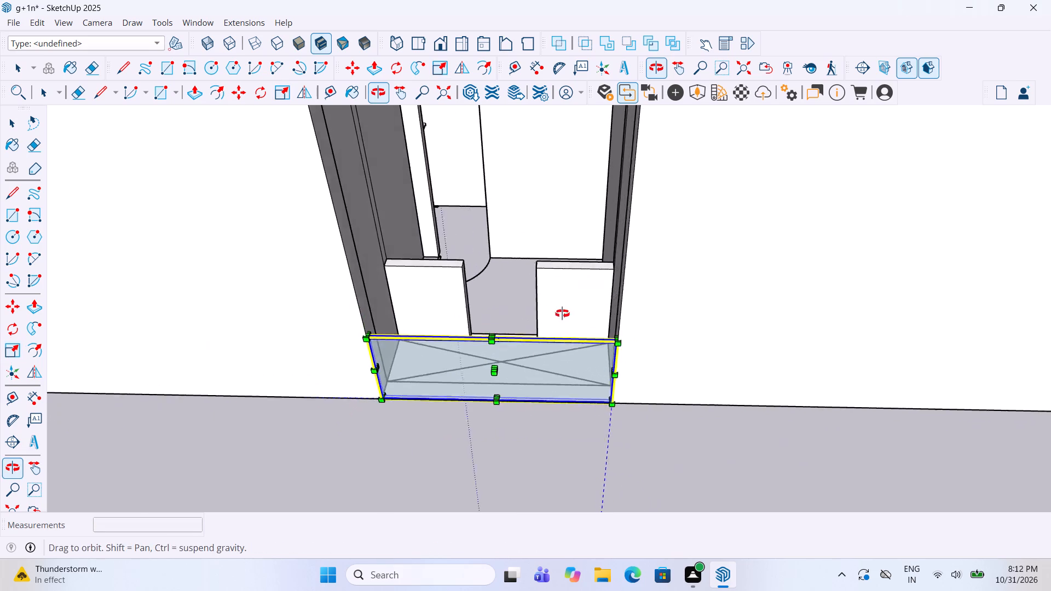
{"action": "middle_click_drag", "start_coordinate": [562, 314], "coordinate": [568, 317]}
{"action": "scroll", "coordinate": [519, 335], "scroll_direction": "up", "scroll_amount": 4}
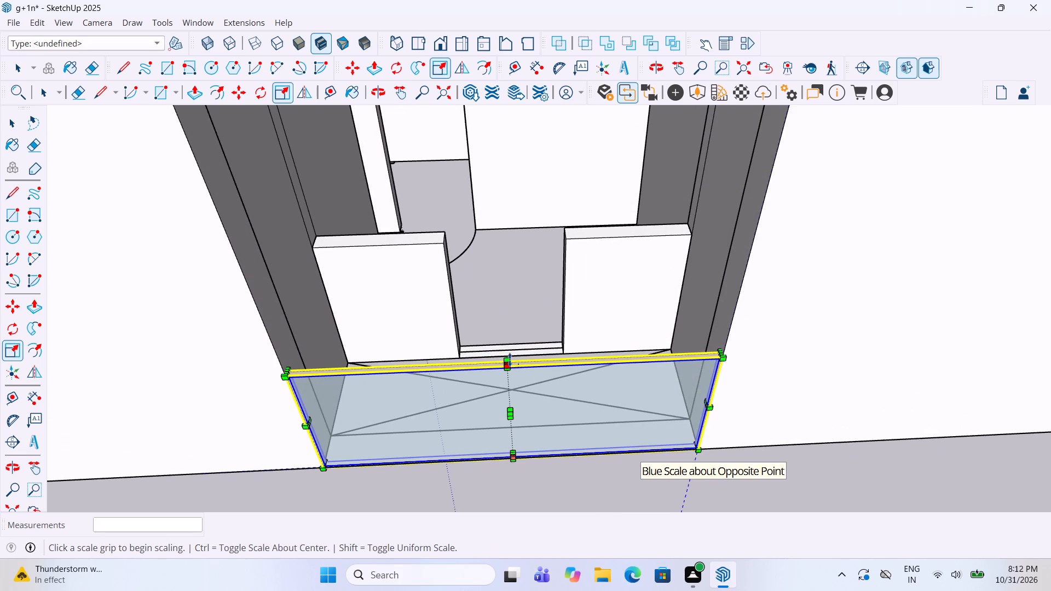
{"action": "left_click_drag", "start_coordinate": [510, 360], "coordinate": [496, 308]}
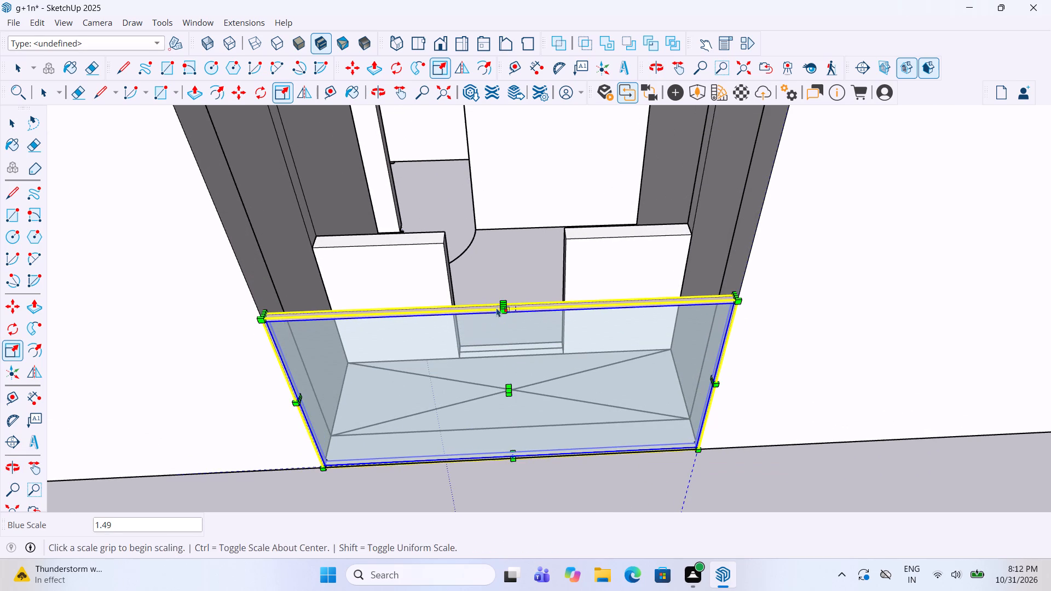
{"action": "key", "text": "space"}
{"action": "scroll", "coordinate": [414, 270], "scroll_direction": "down", "scroll_amount": 5}
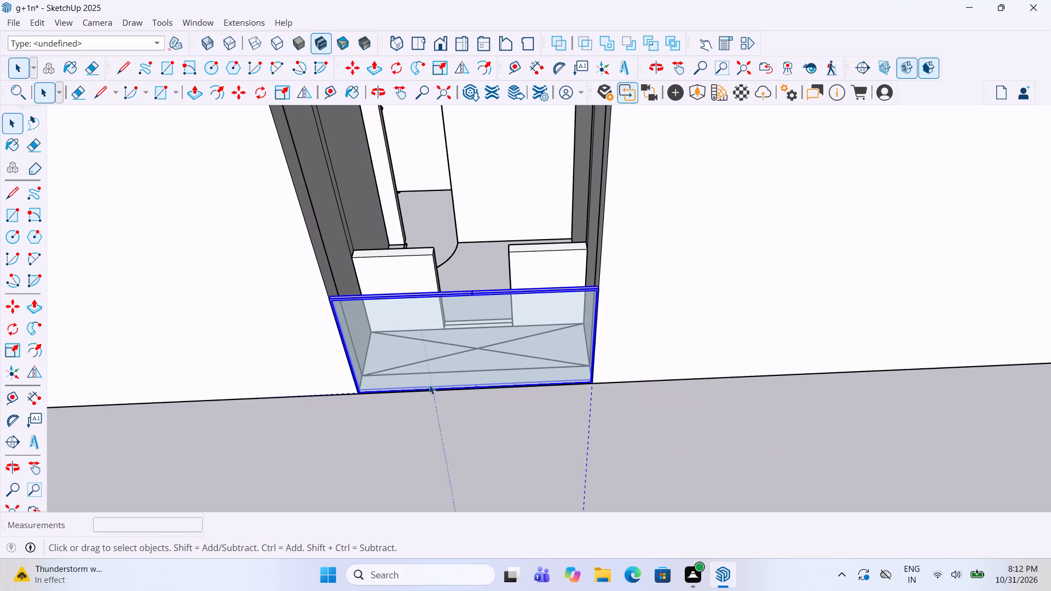
{"action": "left_click", "coordinate": [429, 415]}
Examine the fitted glazed panel, the low walls behind it and the surrounding rooms.
{"action": "scroll", "coordinate": [458, 475], "scroll_direction": "down", "scroll_amount": 3}
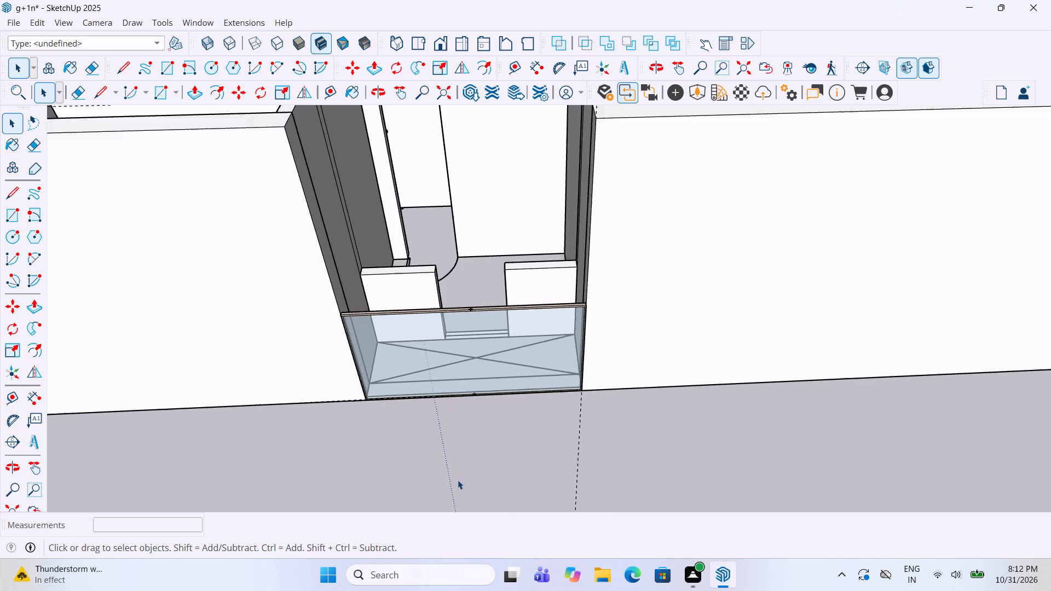
{"action": "scroll", "coordinate": [458, 480], "scroll_direction": "down", "scroll_amount": 9}
{"action": "middle_click_drag", "start_coordinate": [493, 415], "coordinate": [477, 429]}
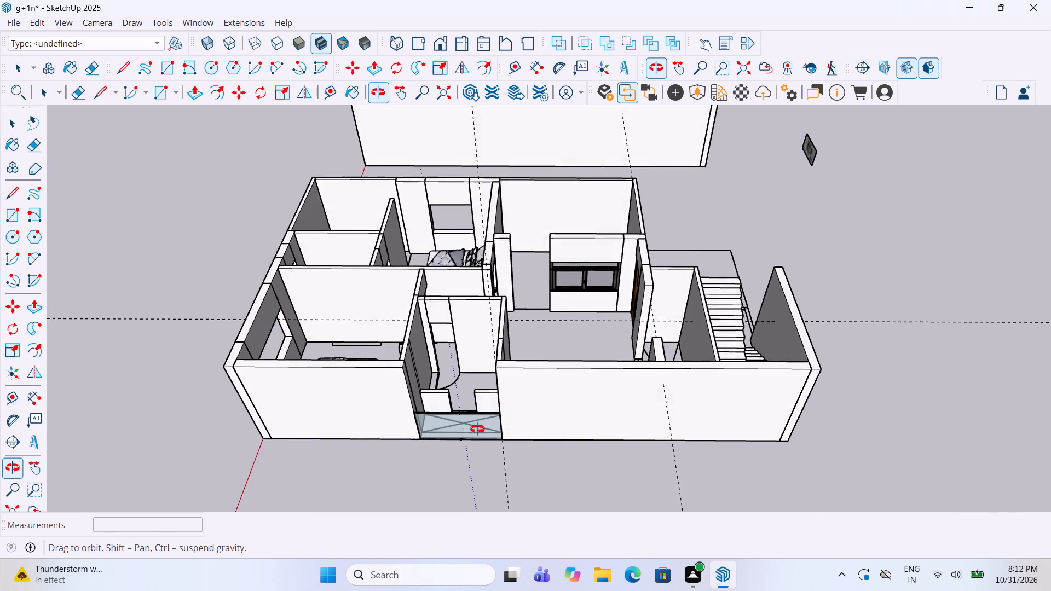
{"action": "middle_click_drag", "start_coordinate": [477, 429], "coordinate": [478, 432]}
{"action": "scroll", "coordinate": [478, 432], "scroll_direction": "down", "scroll_amount": 5}
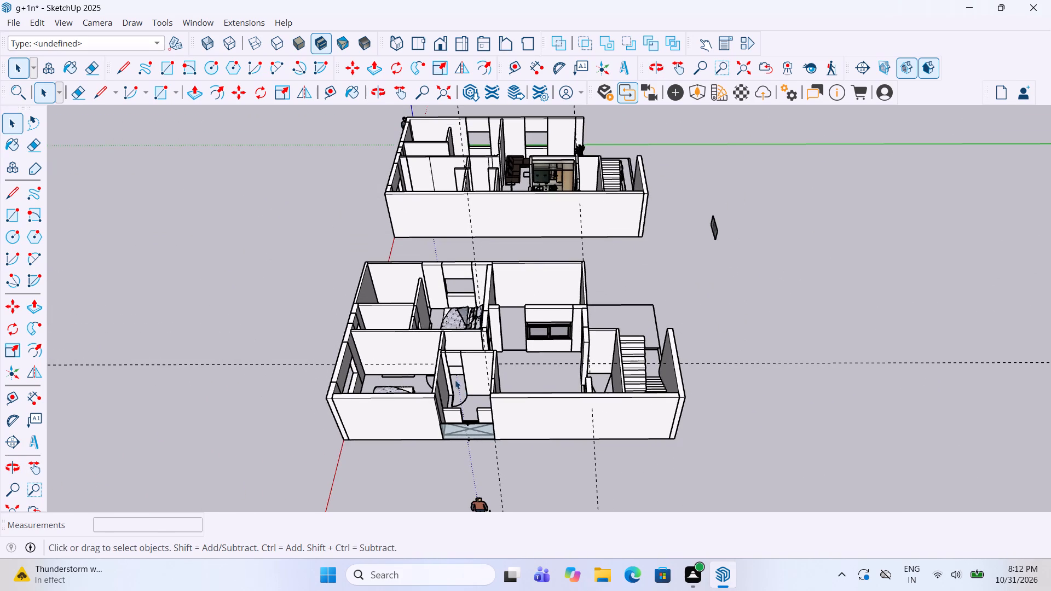
{"action": "scroll", "coordinate": [457, 418], "scroll_direction": "up", "scroll_amount": 11}
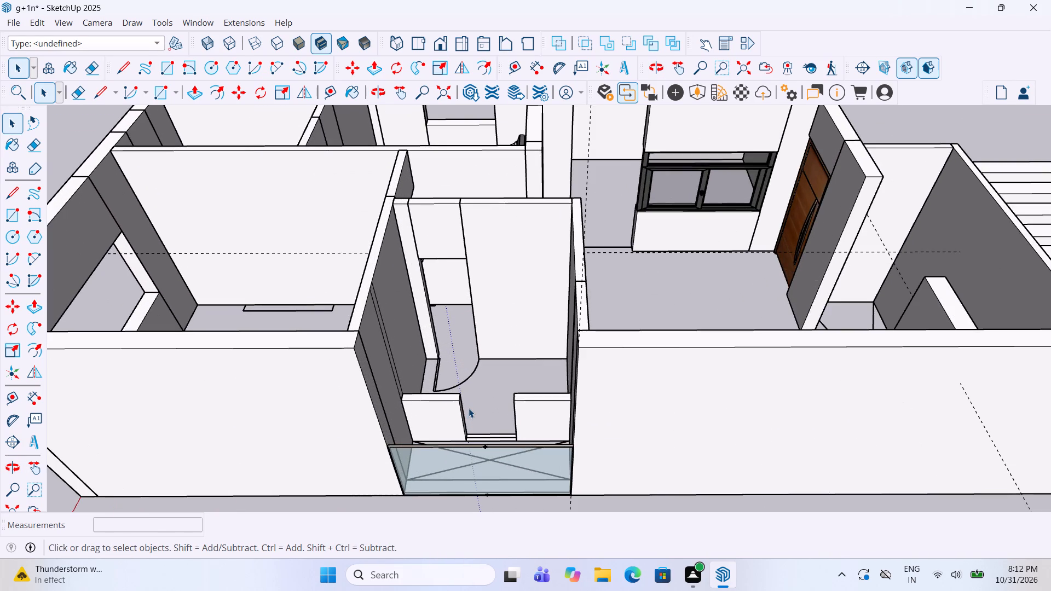
{"action": "scroll", "coordinate": [483, 416], "scroll_direction": "up", "scroll_amount": 5}
{"action": "scroll", "coordinate": [484, 416], "scroll_direction": "down", "scroll_amount": 6}
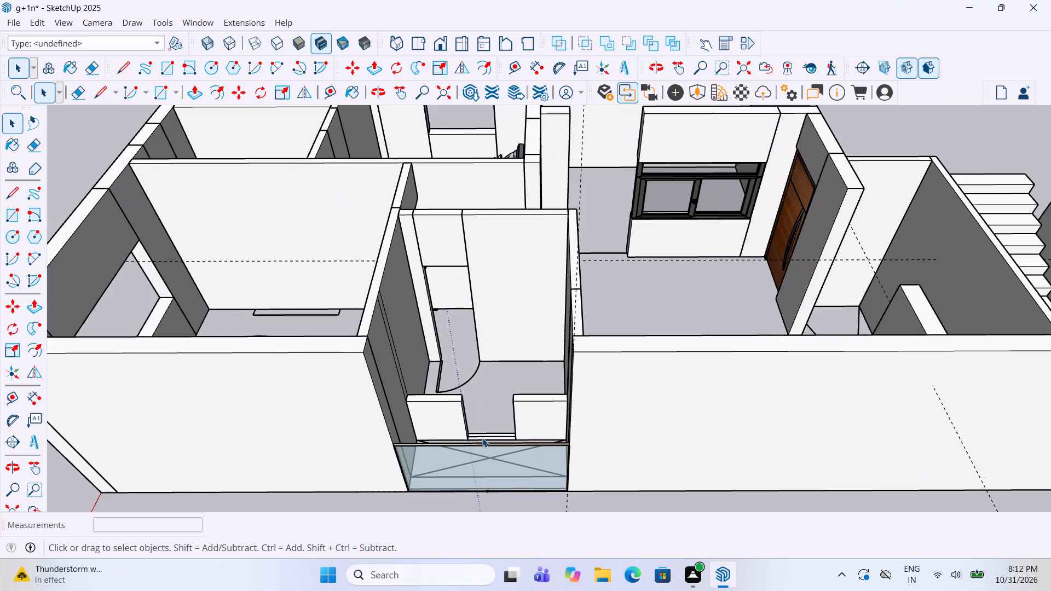
{"action": "scroll", "coordinate": [482, 438], "scroll_direction": "up", "scroll_amount": 11}
{"action": "scroll", "coordinate": [487, 399], "scroll_direction": "down", "scroll_amount": 5}
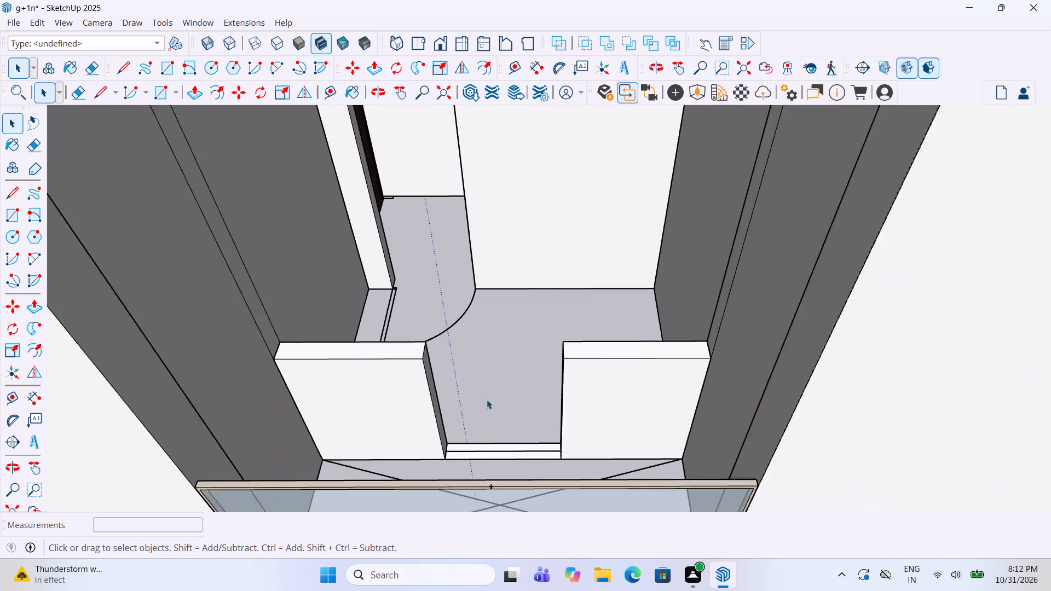
{"action": "scroll", "coordinate": [487, 399], "scroll_direction": "down", "scroll_amount": 2}
{"action": "scroll", "coordinate": [490, 412], "scroll_direction": "up", "scroll_amount": 5}
{"action": "scroll", "coordinate": [490, 412], "scroll_direction": "down", "scroll_amount": 3}
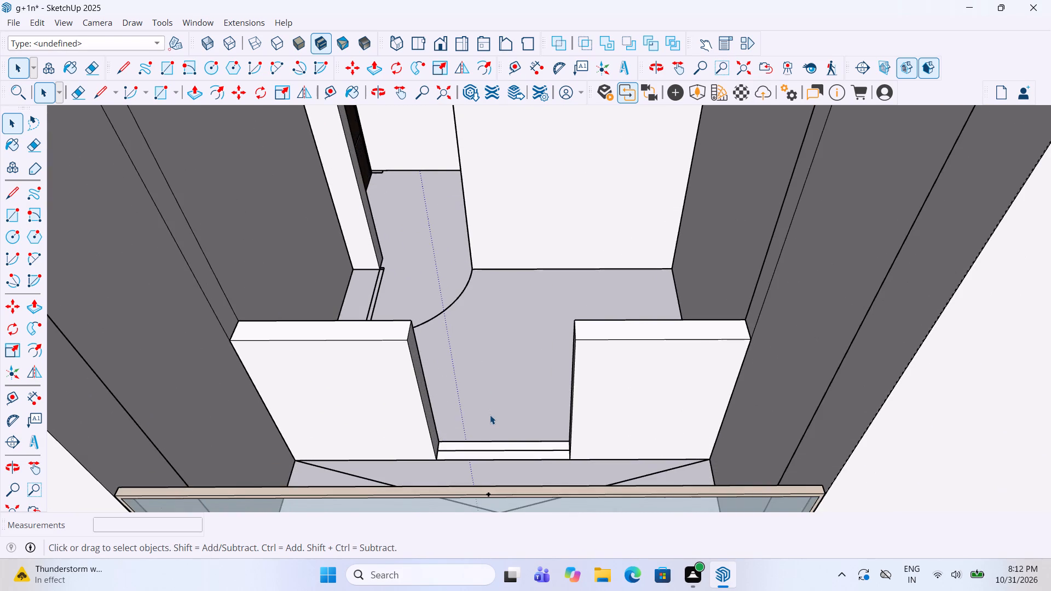
{"action": "scroll", "coordinate": [490, 415], "scroll_direction": "down", "scroll_amount": 16}
Rotate the freestanding dark-framed window beside the kitchen set 90° in the horizontal plane to align with the red axis.
{"action": "middle_click_drag", "start_coordinate": [511, 413], "coordinate": [818, 345]}
{"action": "scroll", "coordinate": [686, 354], "scroll_direction": "down", "scroll_amount": 4}
{"action": "middle_click_drag", "start_coordinate": [628, 371], "coordinate": [708, 363]}
{"action": "scroll", "coordinate": [506, 299], "scroll_direction": "down", "scroll_amount": 2}
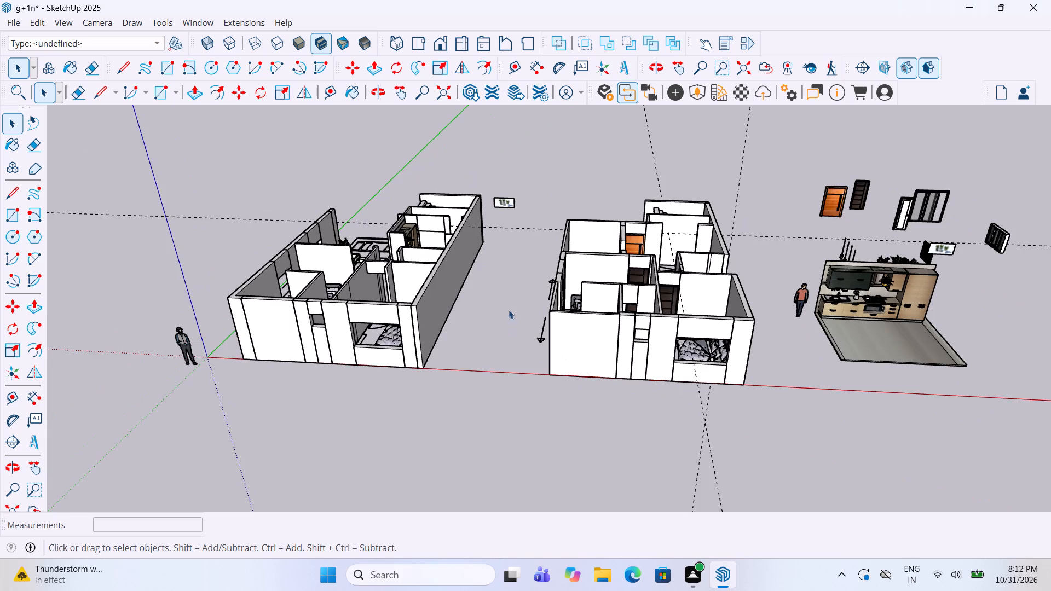
{"action": "scroll", "coordinate": [509, 310], "scroll_direction": "down", "scroll_amount": 4}
{"action": "scroll", "coordinate": [886, 282], "scroll_direction": "up", "scroll_amount": 6}
{"action": "scroll", "coordinate": [937, 306], "scroll_direction": "up", "scroll_amount": 6}
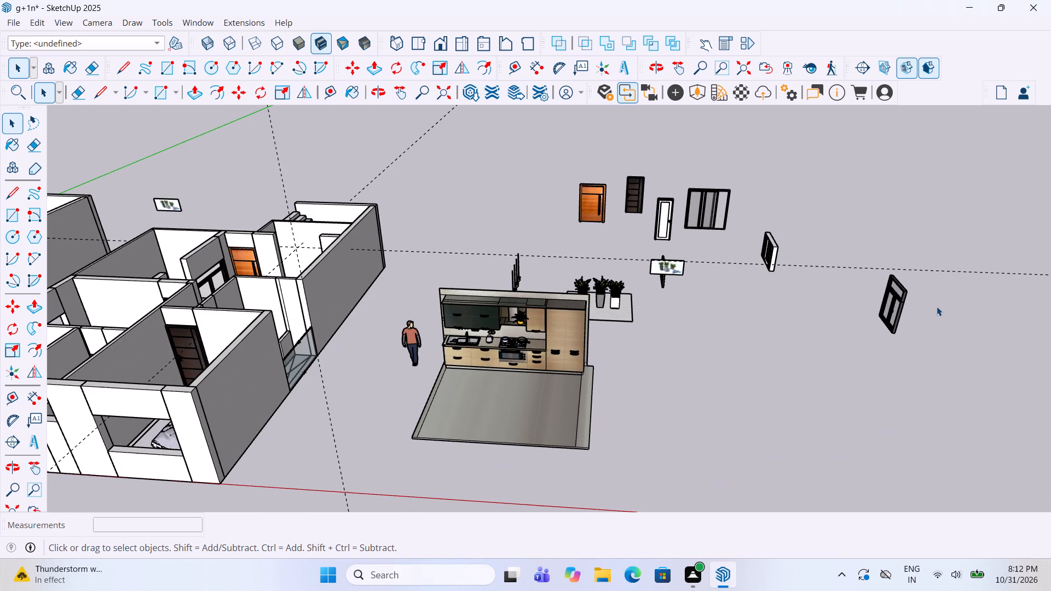
{"action": "scroll", "coordinate": [909, 295], "scroll_direction": "up", "scroll_amount": 3}
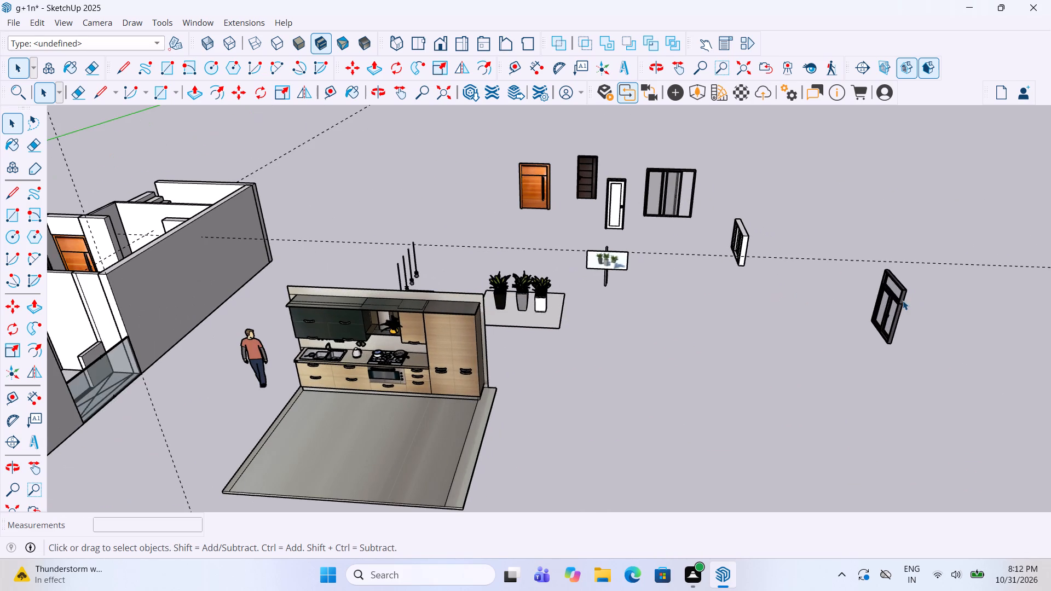
{"action": "left_click", "coordinate": [903, 300]}
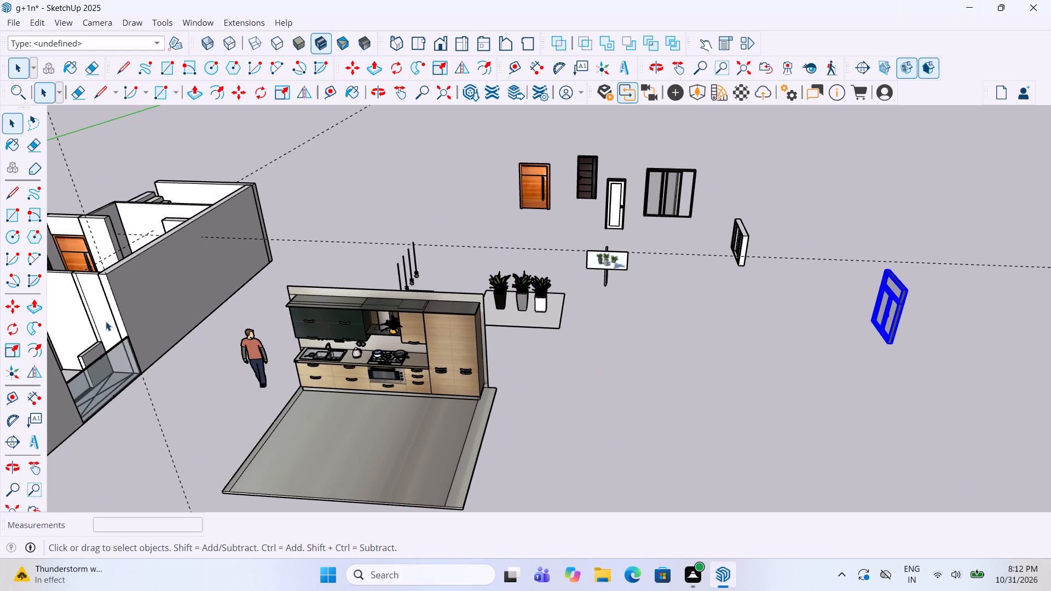
{"action": "left_click", "coordinate": [11, 331]}
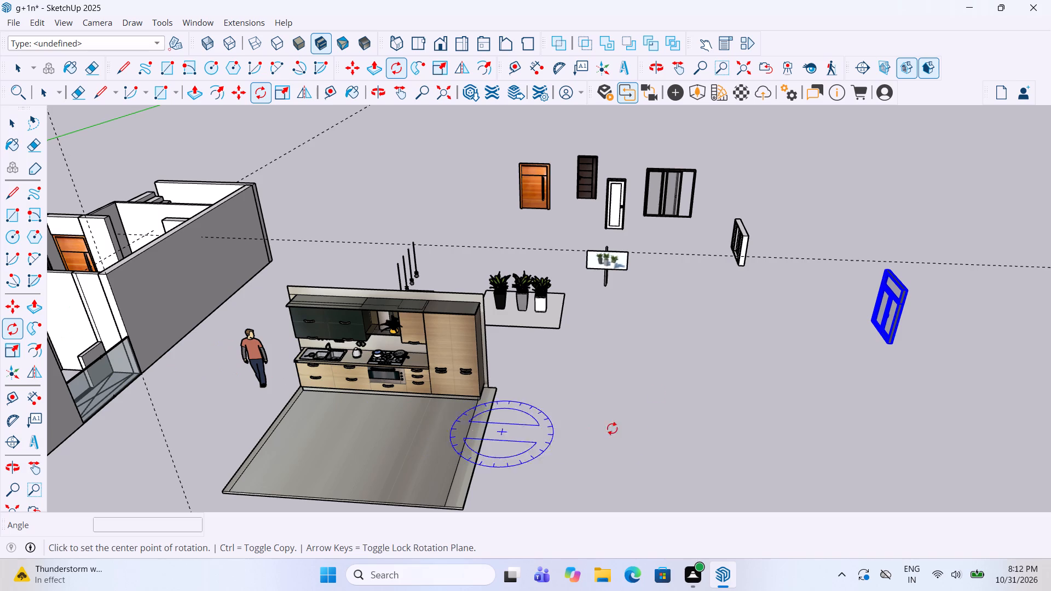
{"action": "left_click", "coordinate": [649, 378]}
{"action": "left_click", "coordinate": [676, 377]}
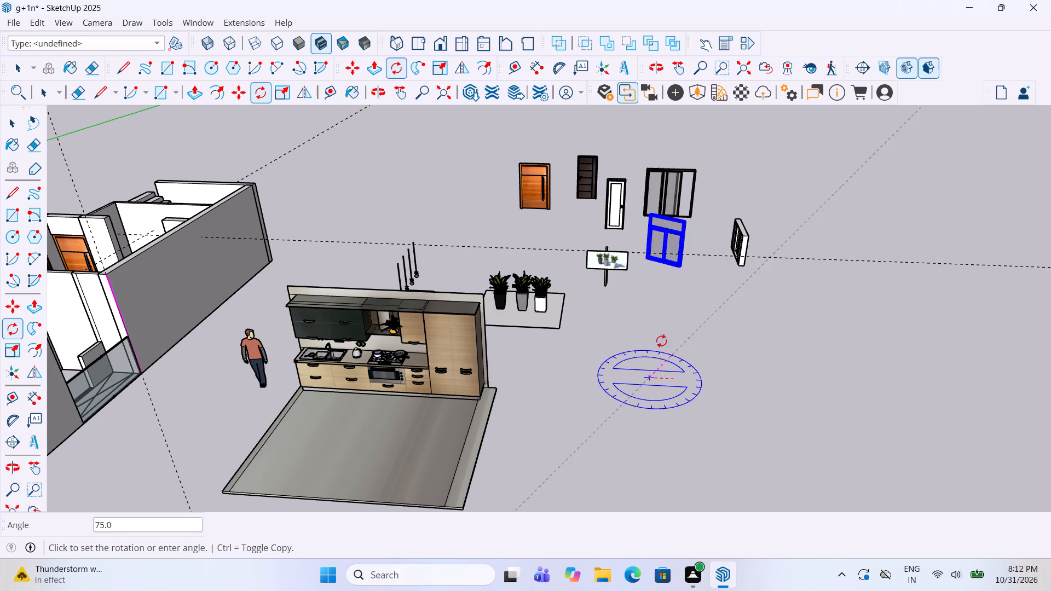
{"action": "left_click", "coordinate": [648, 316]}
Move the rotated dark-framed window by its lower corner into the large front bedroom opening of the house nearest the kitchen set.
{"action": "key", "text": "m"}
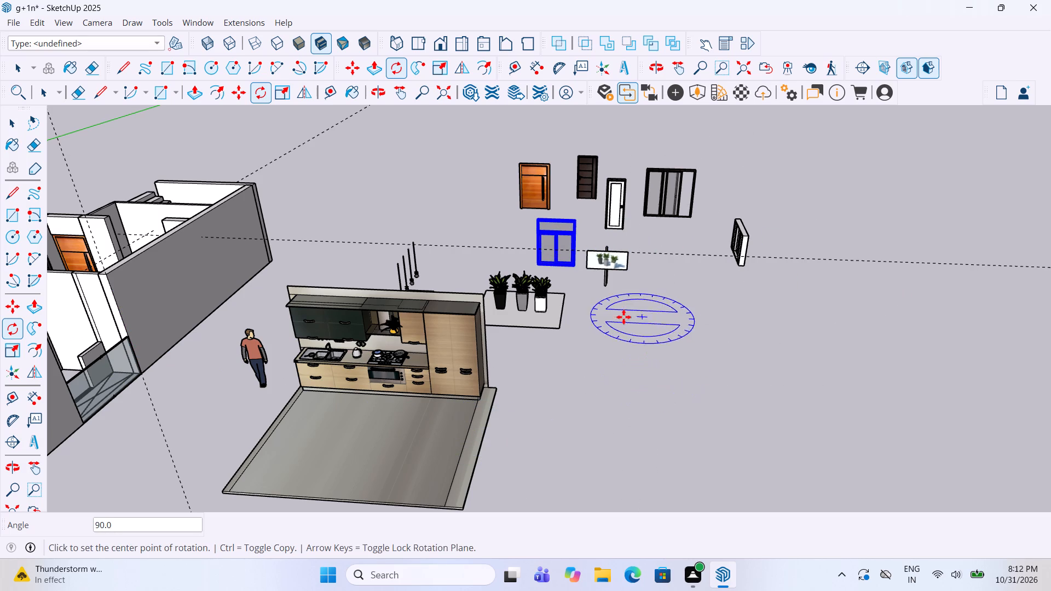
{"action": "left_click", "coordinate": [575, 270]}
{"action": "scroll", "coordinate": [667, 266], "scroll_direction": "down", "scroll_amount": 13}
{"action": "scroll", "coordinate": [472, 317], "scroll_direction": "up", "scroll_amount": 19}
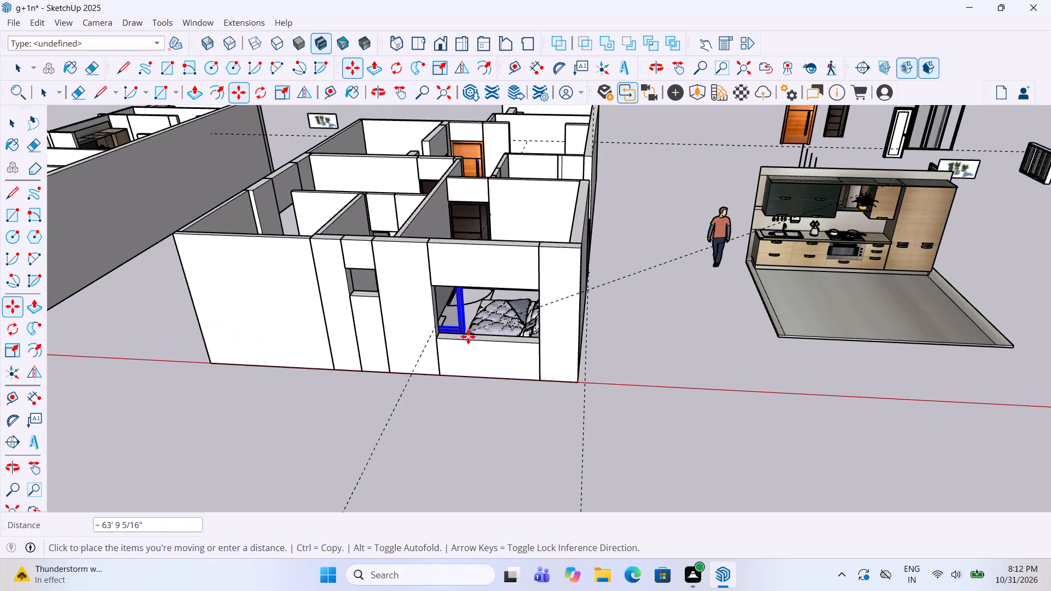
{"action": "scroll", "coordinate": [481, 341], "scroll_direction": "up", "scroll_amount": 15}
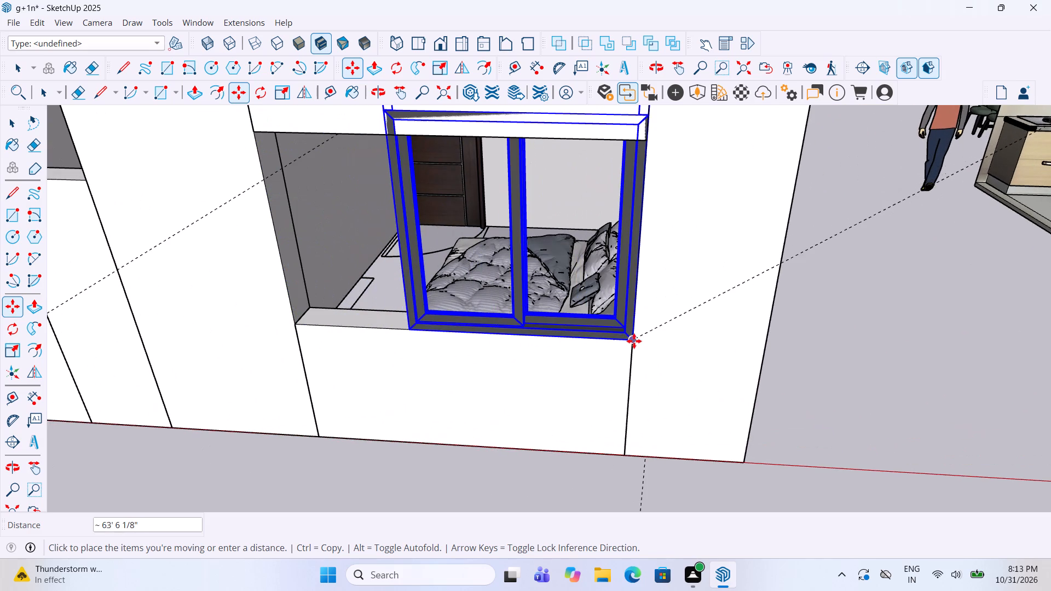
{"action": "left_click", "coordinate": [632, 343]}
Scale the window along the green direction by about 1.54 to span the full width of the front bedroom opening.
{"action": "key", "text": "s"}
{"action": "scroll", "coordinate": [628, 356], "scroll_direction": "down", "scroll_amount": 5}
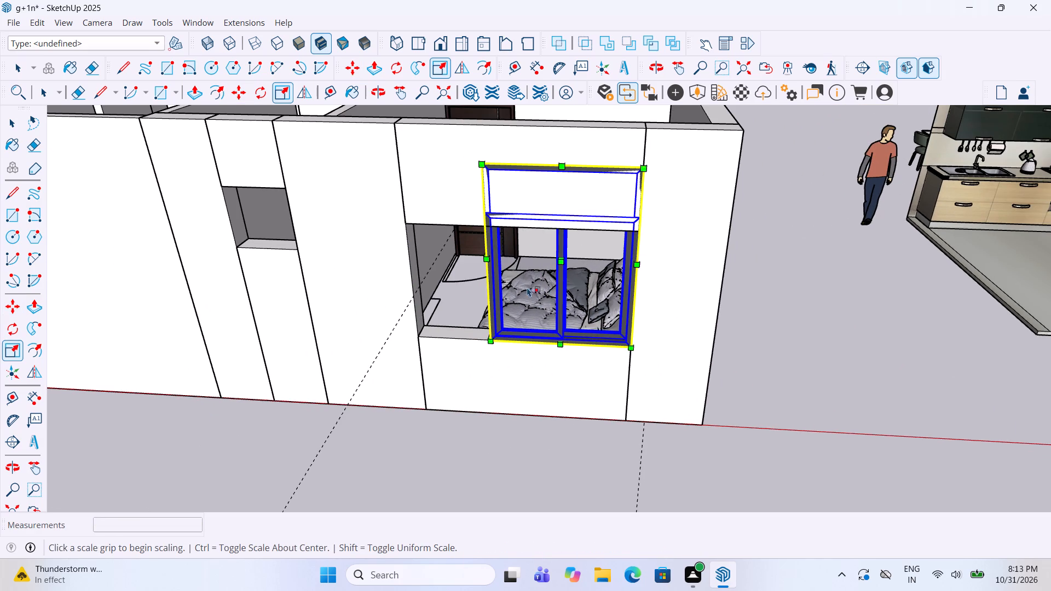
{"action": "left_click_drag", "start_coordinate": [490, 251], "coordinate": [484, 252]}
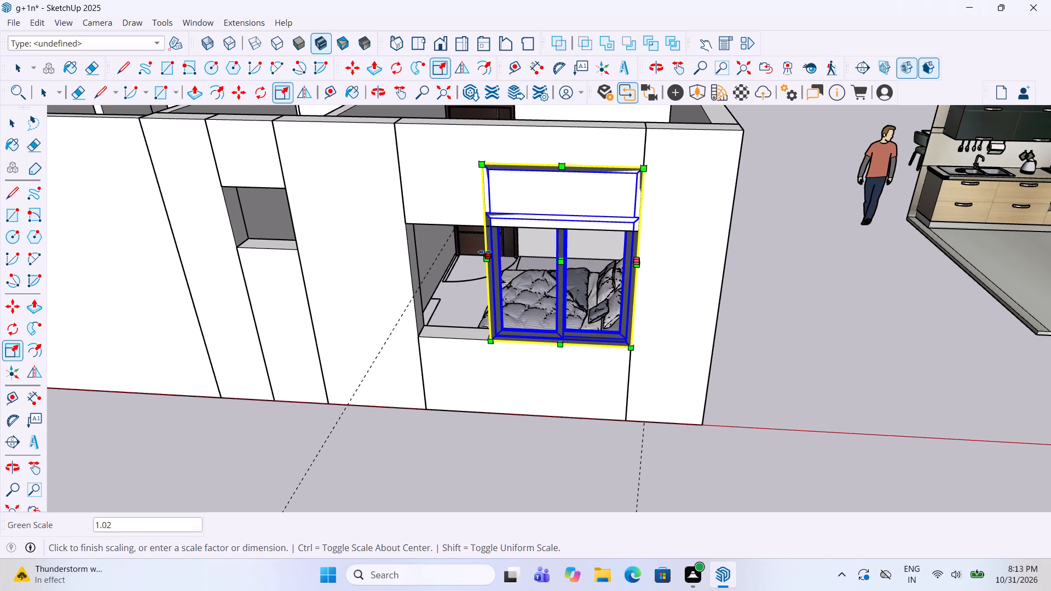
{"action": "left_click_drag", "start_coordinate": [484, 252], "coordinate": [412, 246]}
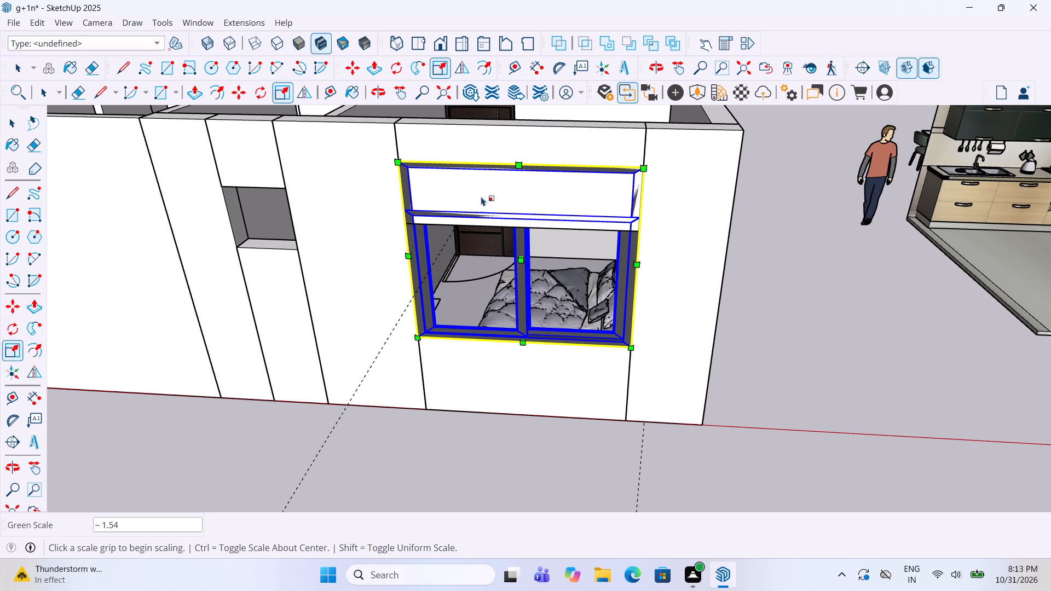
Reduce the window's height along the blue axis to meet the top of the front bedroom opening, and deselect it.
{"action": "scroll", "coordinate": [503, 144], "scroll_direction": "up", "scroll_amount": 2}
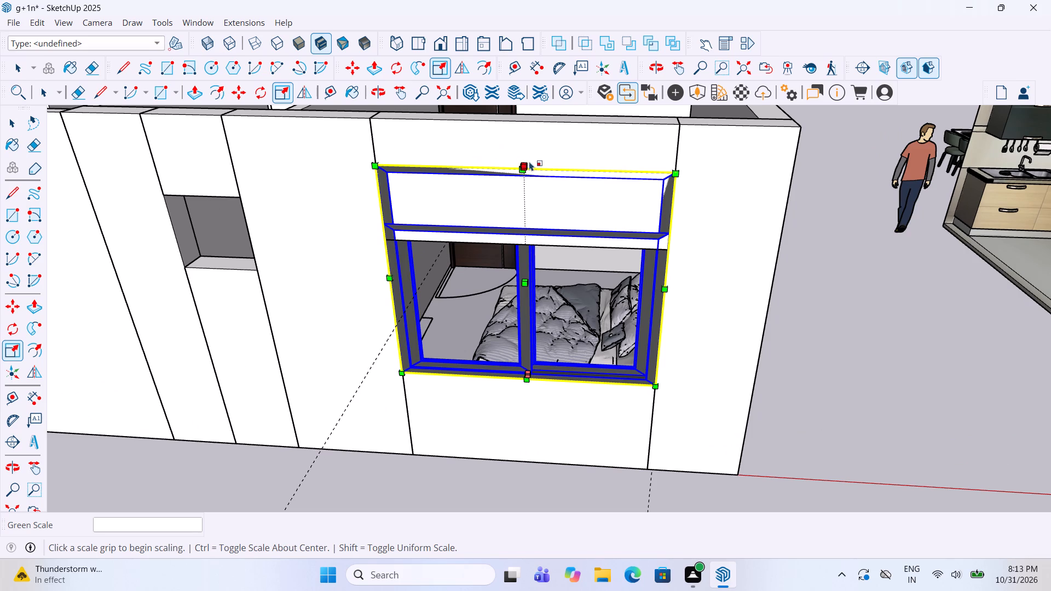
{"action": "left_click_drag", "start_coordinate": [527, 162], "coordinate": [529, 194]}
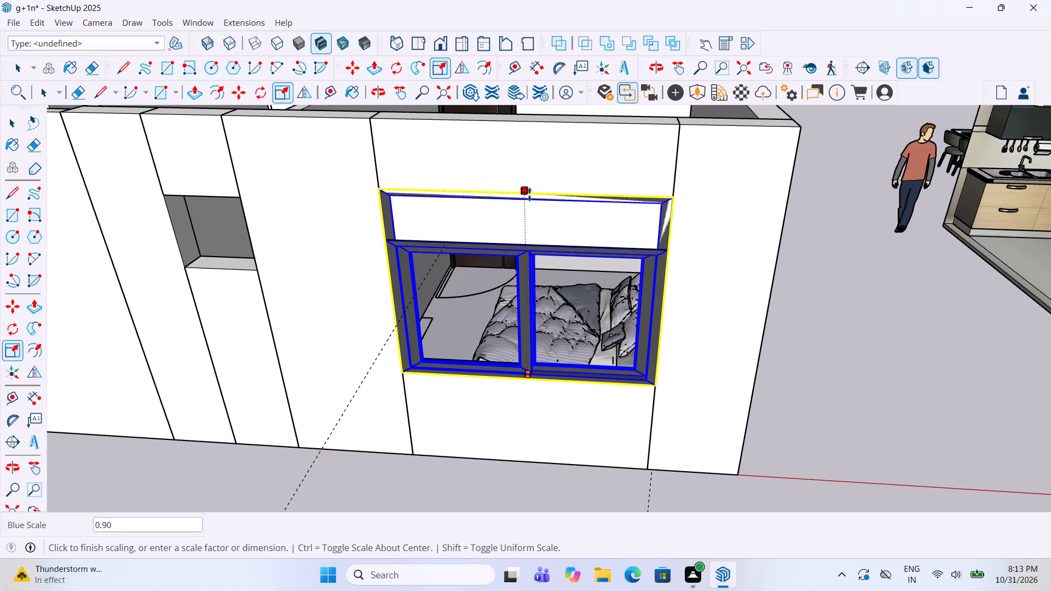
{"action": "left_click_drag", "start_coordinate": [529, 194], "coordinate": [535, 251]}
{"action": "scroll", "coordinate": [519, 253], "scroll_direction": "up", "scroll_amount": 6}
{"action": "left_click_drag", "start_coordinate": [532, 242], "coordinate": [532, 235]}
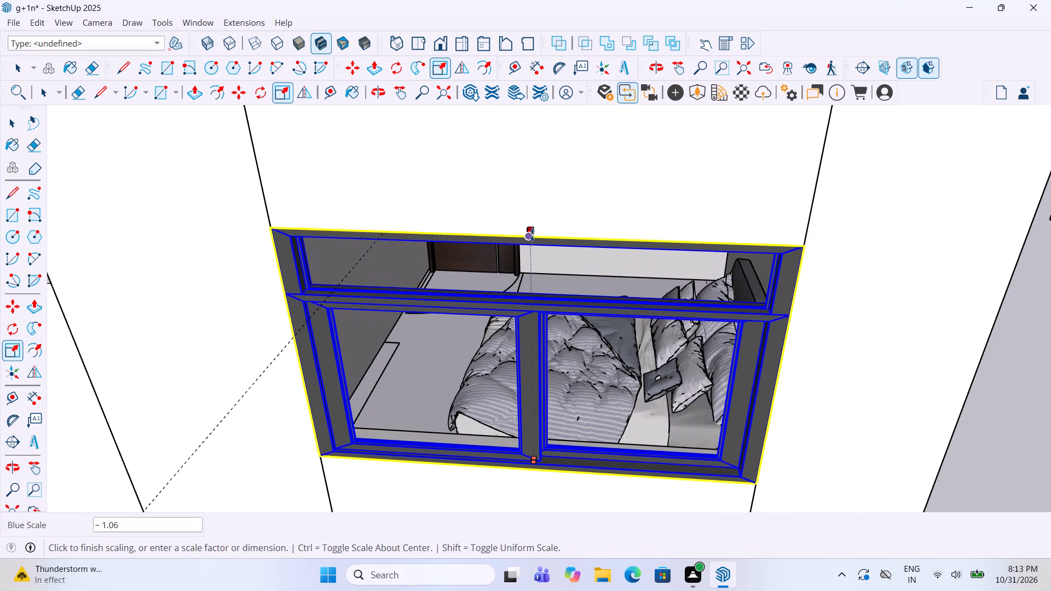
{"action": "left_click_drag", "start_coordinate": [532, 235], "coordinate": [532, 231]}
{"action": "scroll", "coordinate": [539, 223], "scroll_direction": "down", "scroll_amount": 6}
{"action": "key", "text": "space"}
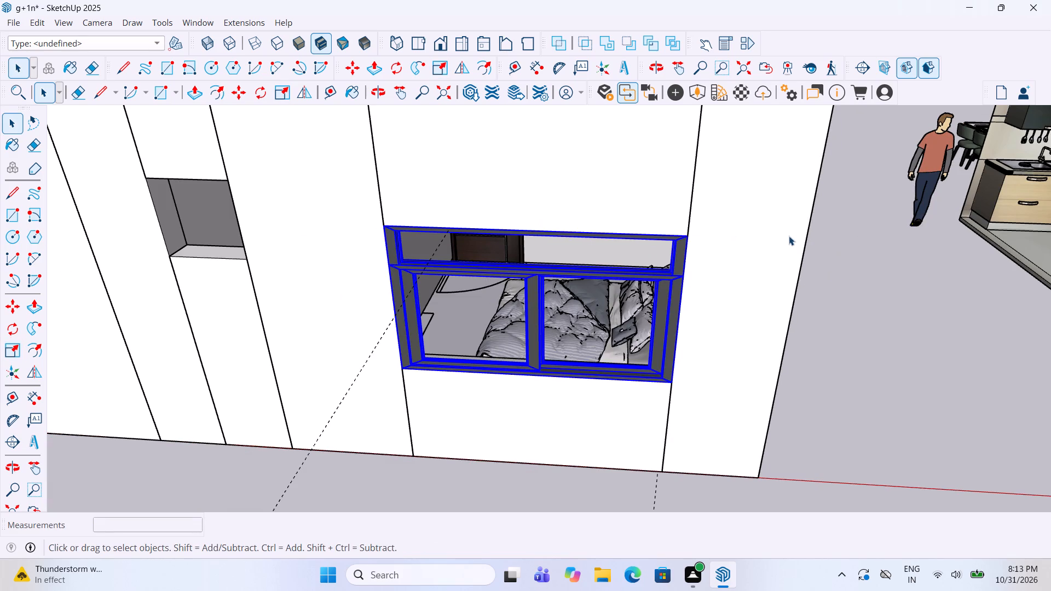
{"action": "left_click", "coordinate": [792, 236]}
Examine the fitted front window and the front walls of both house floor plans.
{"action": "scroll", "coordinate": [794, 235], "scroll_direction": "down", "scroll_amount": 7}
{"action": "scroll", "coordinate": [550, 216], "scroll_direction": "down", "scroll_amount": 4}
{"action": "middle_click_drag", "start_coordinate": [545, 234], "coordinate": [741, 247]}
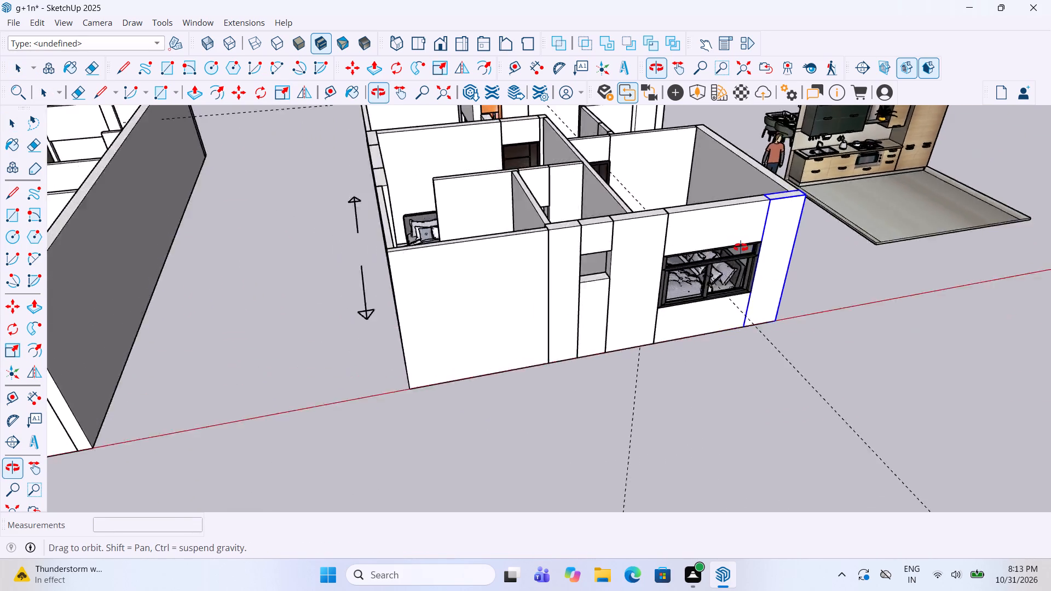
{"action": "middle_click_drag", "start_coordinate": [741, 247], "coordinate": [755, 248]}
{"action": "middle_click_drag", "start_coordinate": [663, 279], "coordinate": [646, 298]}
{"action": "scroll", "coordinate": [615, 304], "scroll_direction": "down", "scroll_amount": 1}
{"action": "scroll", "coordinate": [550, 285], "scroll_direction": "down", "scroll_amount": 6}
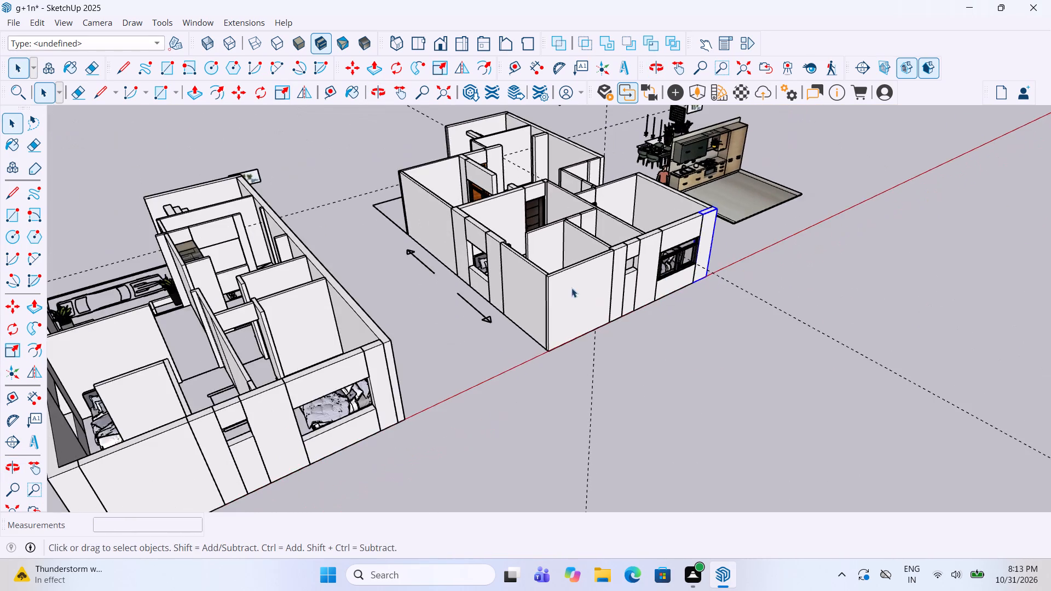
{"action": "middle_click_drag", "start_coordinate": [715, 253], "coordinate": [554, 323]}
{"action": "scroll", "coordinate": [681, 232], "scroll_direction": "down", "scroll_amount": 6}
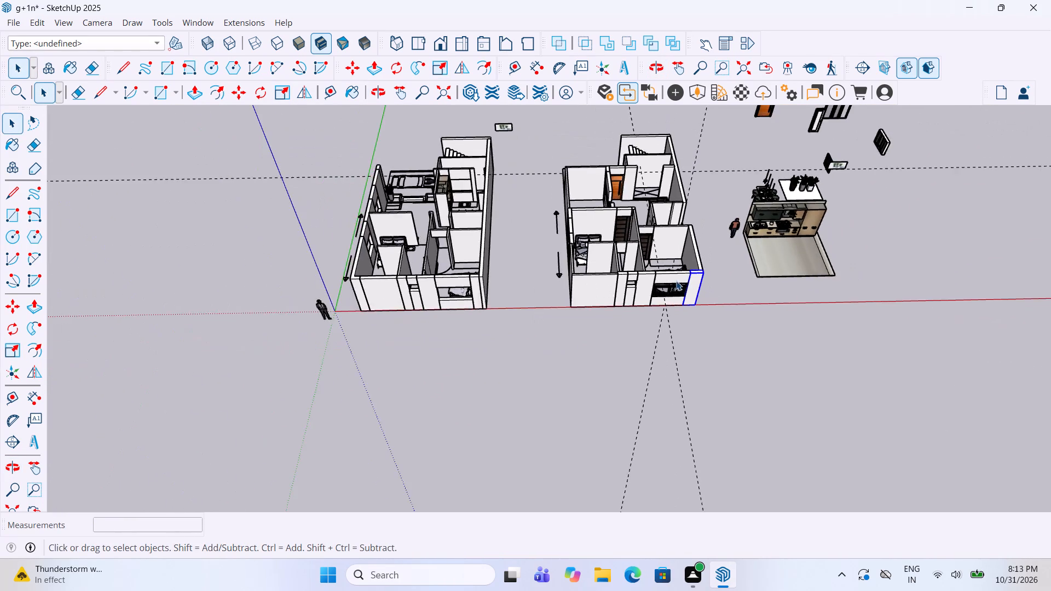
{"action": "scroll", "coordinate": [674, 282], "scroll_direction": "up", "scroll_amount": 5}
{"action": "scroll", "coordinate": [665, 309], "scroll_direction": "down", "scroll_amount": 3}
{"action": "scroll", "coordinate": [671, 303], "scroll_direction": "up", "scroll_amount": 9}
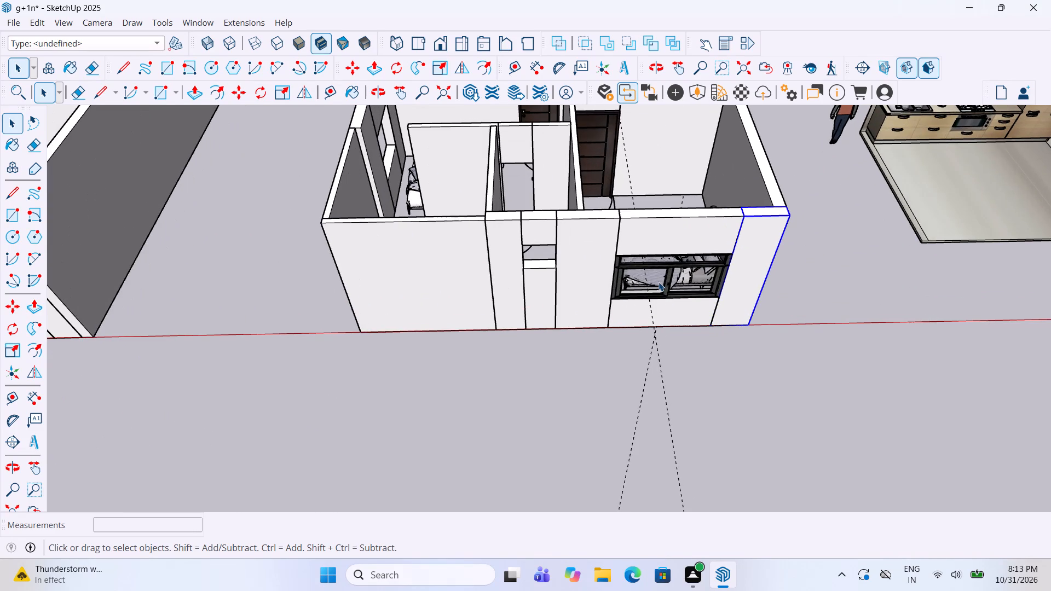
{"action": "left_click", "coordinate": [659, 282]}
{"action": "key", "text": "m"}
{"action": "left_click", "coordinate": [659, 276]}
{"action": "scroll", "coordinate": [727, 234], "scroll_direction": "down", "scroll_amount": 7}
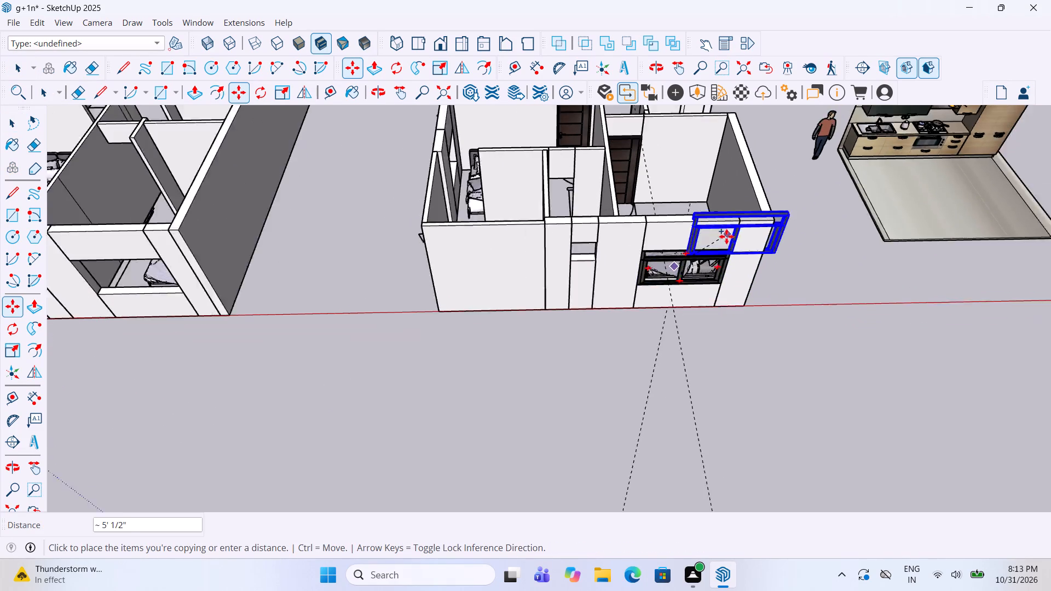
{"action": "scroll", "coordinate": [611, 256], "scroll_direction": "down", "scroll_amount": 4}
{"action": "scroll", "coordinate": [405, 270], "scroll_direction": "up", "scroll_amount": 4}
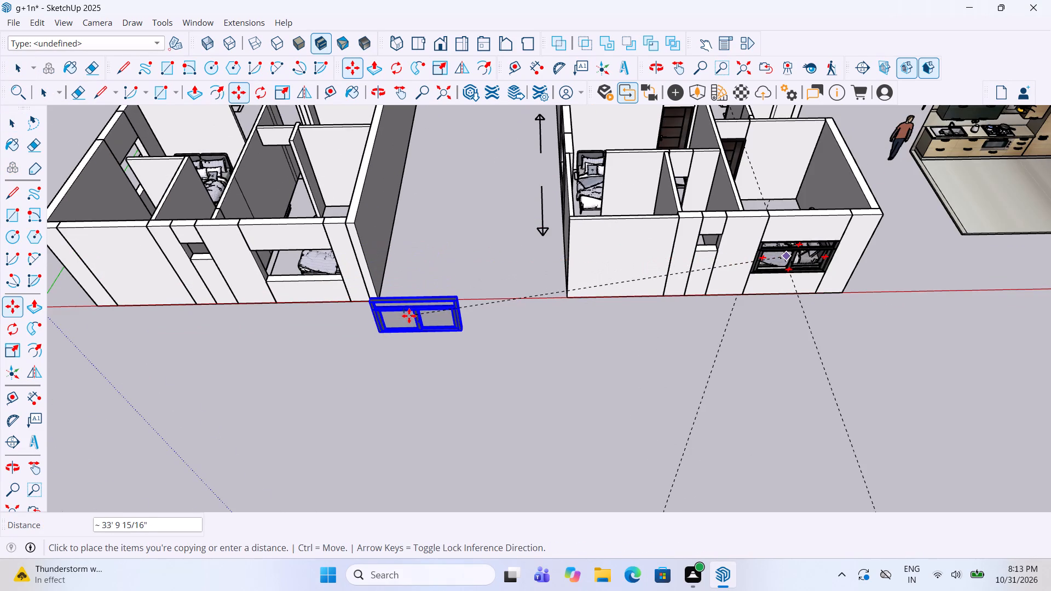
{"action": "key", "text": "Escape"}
Copy the fitted front window by its lower corner into the matching front bedroom opening of the house beside the origin.
{"action": "scroll", "coordinate": [811, 269], "scroll_direction": "up", "scroll_amount": 8}
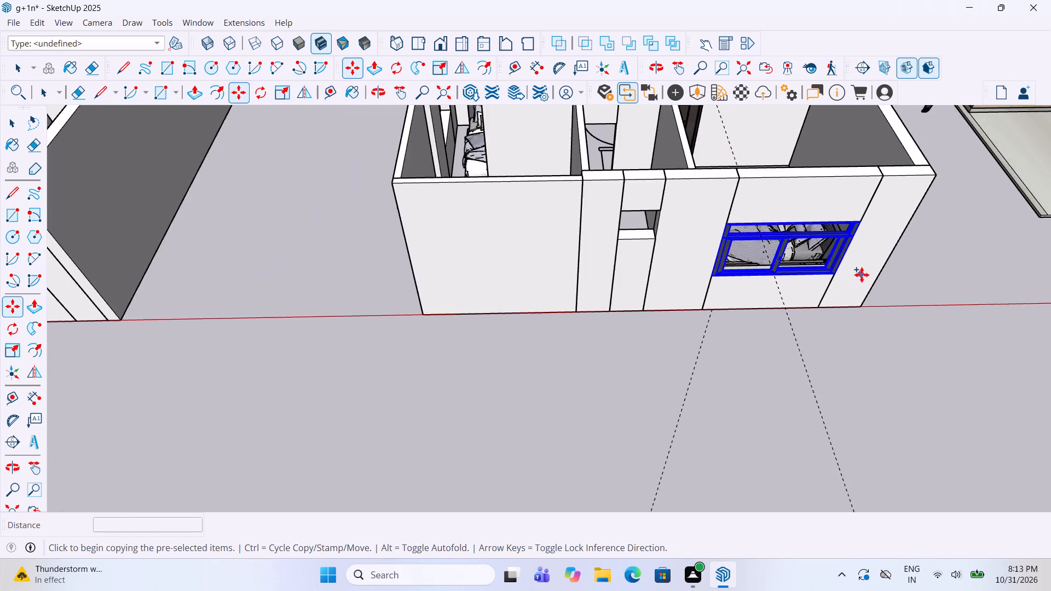
{"action": "scroll", "coordinate": [862, 275], "scroll_direction": "up", "scroll_amount": 3}
{"action": "left_click", "coordinate": [821, 278]}
{"action": "scroll", "coordinate": [888, 216], "scroll_direction": "down", "scroll_amount": 7}
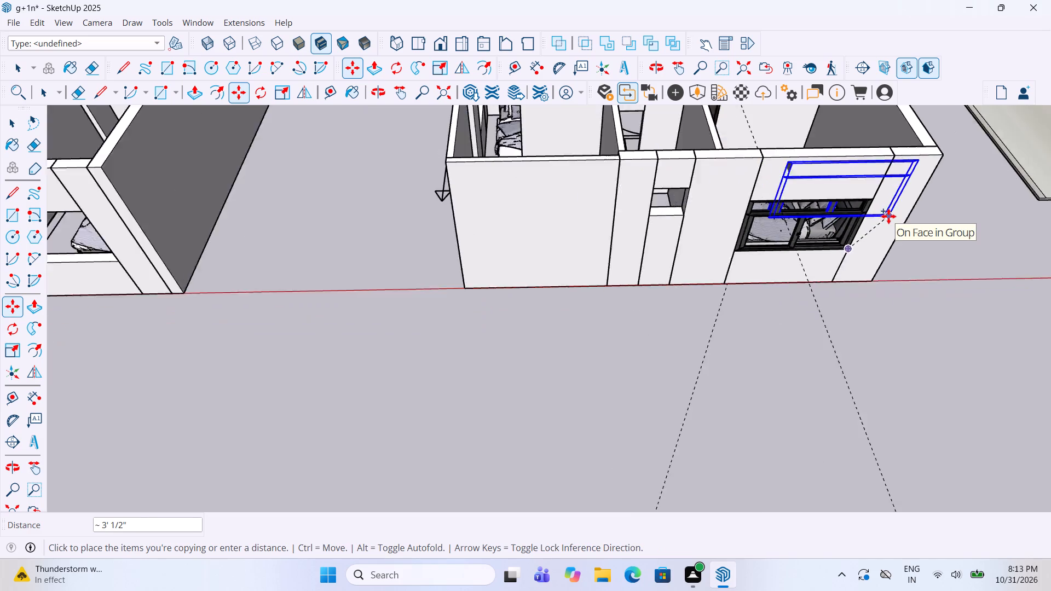
{"action": "scroll", "coordinate": [888, 216], "scroll_direction": "down", "scroll_amount": 8}
{"action": "scroll", "coordinate": [532, 234], "scroll_direction": "up", "scroll_amount": 6}
{"action": "scroll", "coordinate": [387, 240], "scroll_direction": "up", "scroll_amount": 11}
{"action": "left_click", "coordinate": [482, 244]}
{"action": "key", "text": "space"}
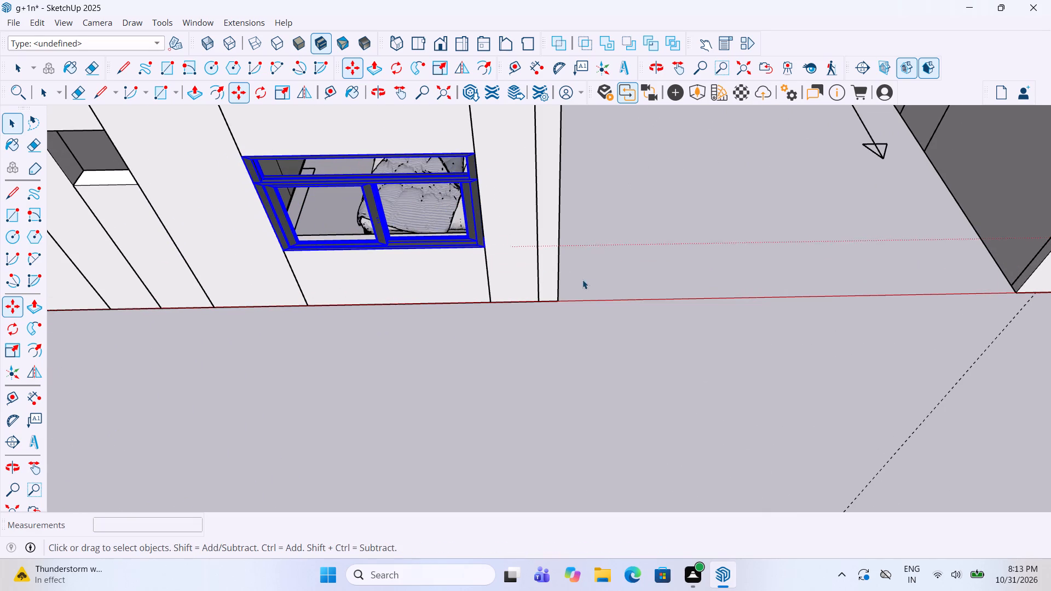
{"action": "left_click", "coordinate": [600, 288]}
Copy the front window of the house beside the origin about 13' 4 7/8" away onto the open ground in front.
{"action": "left_click", "coordinate": [459, 233]}
{"action": "key", "text": "m"}
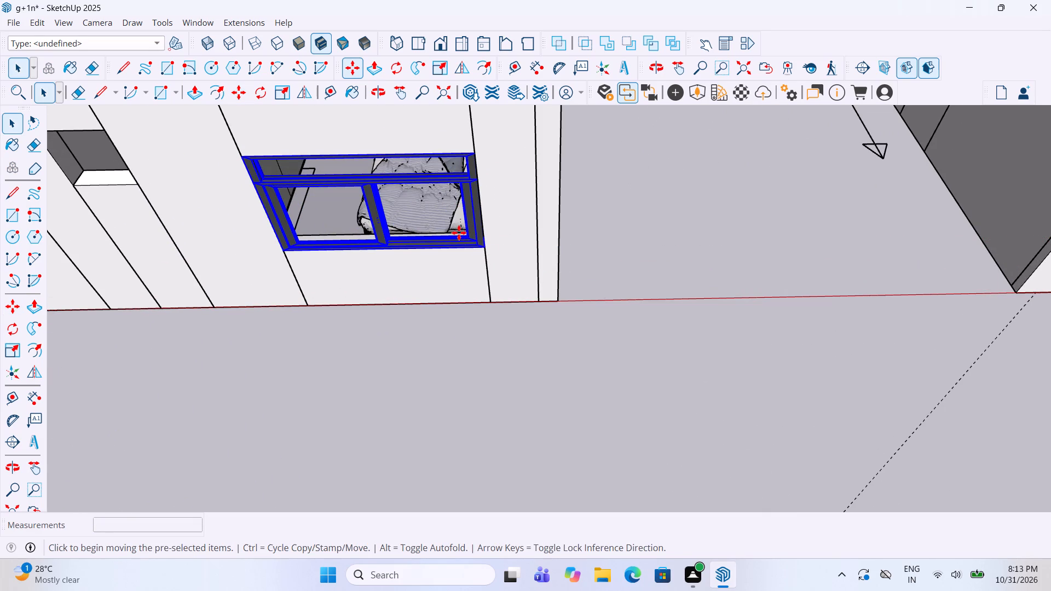
{"action": "left_click", "coordinate": [459, 233]}
{"action": "scroll", "coordinate": [458, 308], "scroll_direction": "down", "scroll_amount": 6}
{"action": "scroll", "coordinate": [521, 257], "scroll_direction": "down", "scroll_amount": 6}
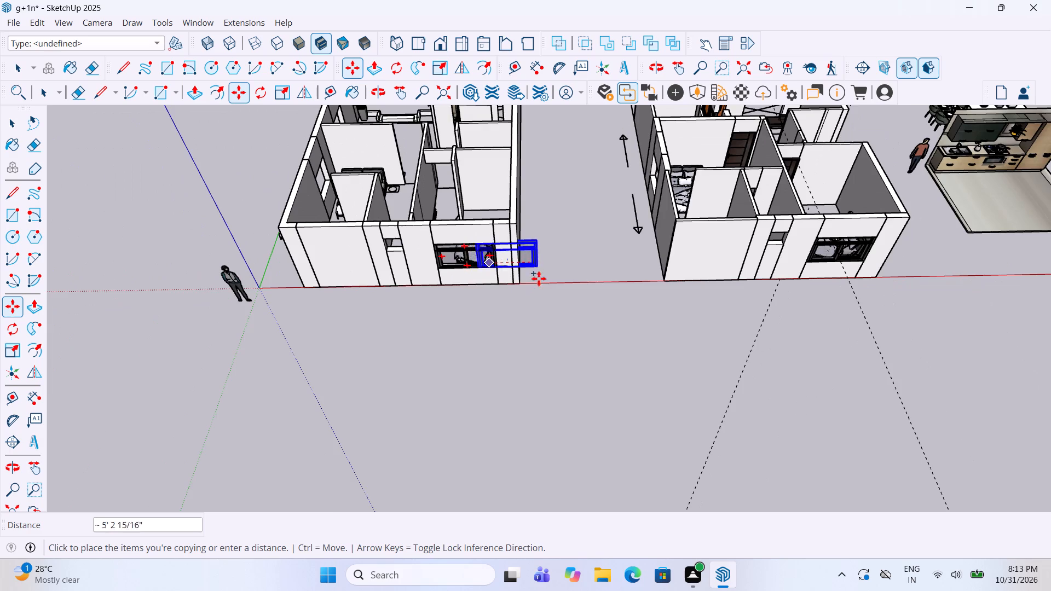
{"action": "scroll", "coordinate": [539, 279], "scroll_direction": "up", "scroll_amount": 4}
{"action": "left_click", "coordinate": [610, 327]}
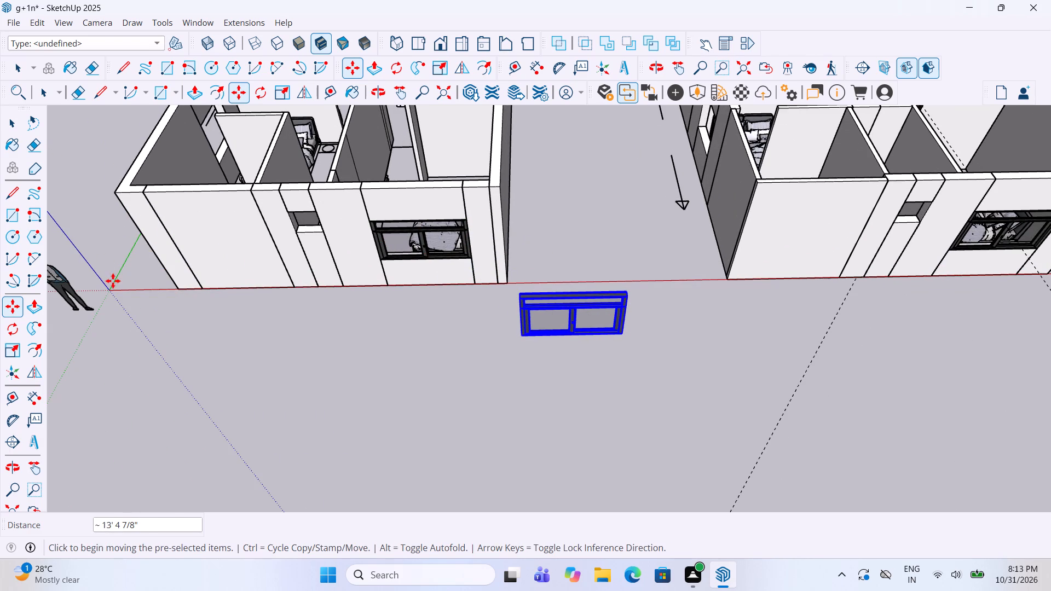
Rotate the freestanding window copy in the horizontal plane to align with the green axis.
{"action": "left_click", "coordinate": [18, 328]}
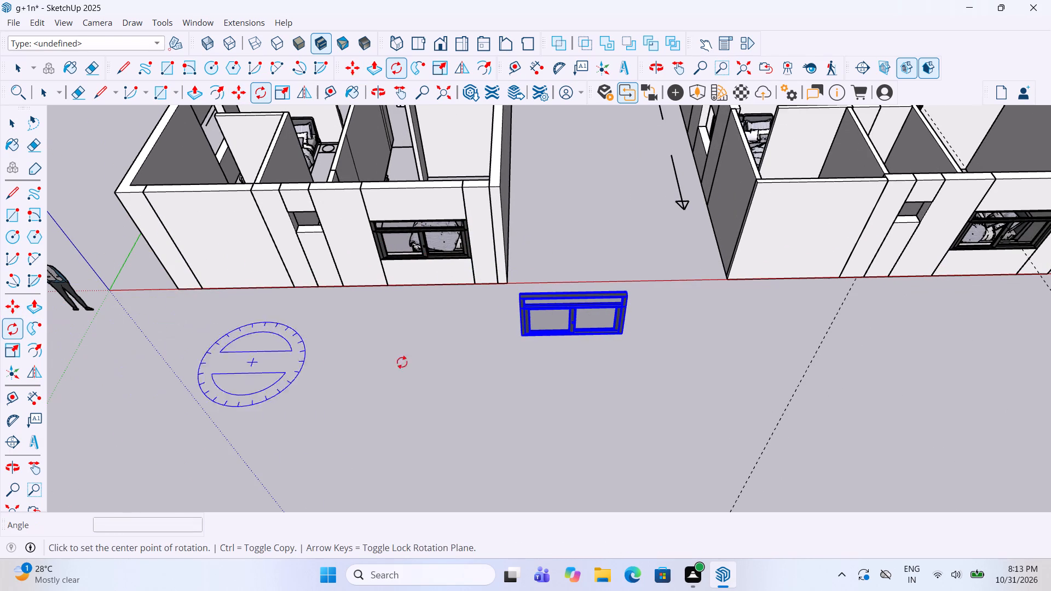
{"action": "left_click", "coordinate": [534, 395]}
{"action": "left_click", "coordinate": [558, 393]}
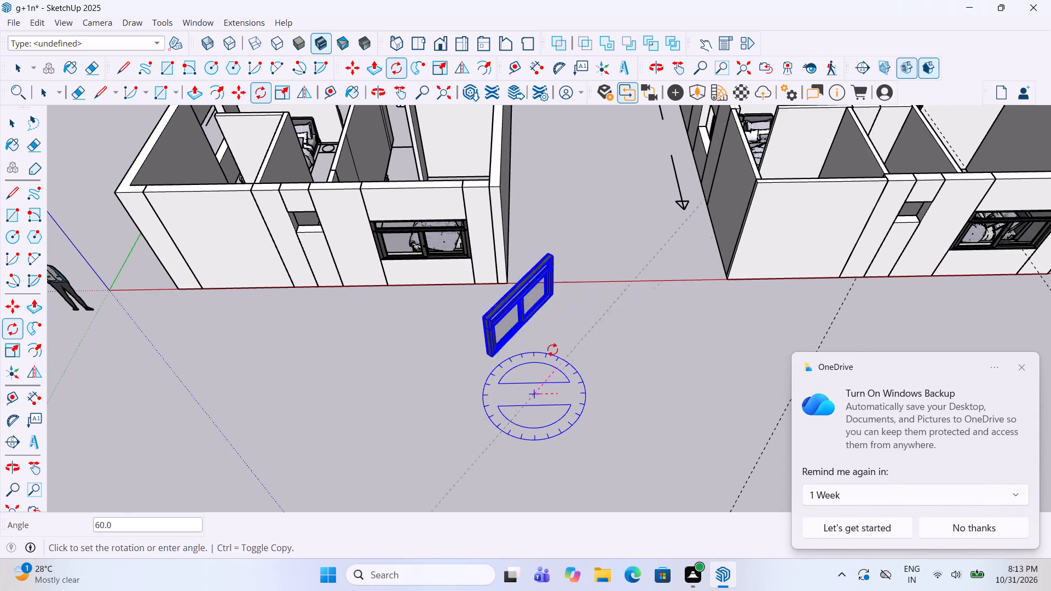
{"action": "left_click", "coordinate": [529, 299]}
Move the rotated window copy by its lower corner into the side-wall bedroom opening of the house nearest the kitchen set.
{"action": "key", "text": "m"}
{"action": "scroll", "coordinate": [459, 369], "scroll_direction": "up", "scroll_amount": 2}
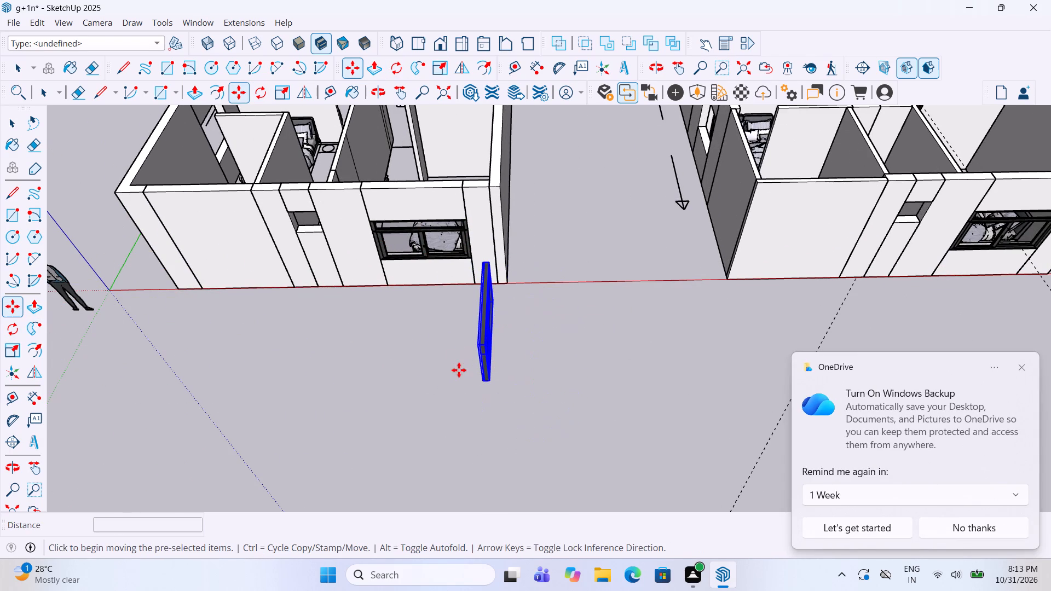
{"action": "scroll", "coordinate": [459, 370], "scroll_direction": "up", "scroll_amount": 4}
{"action": "left_click", "coordinate": [505, 391]}
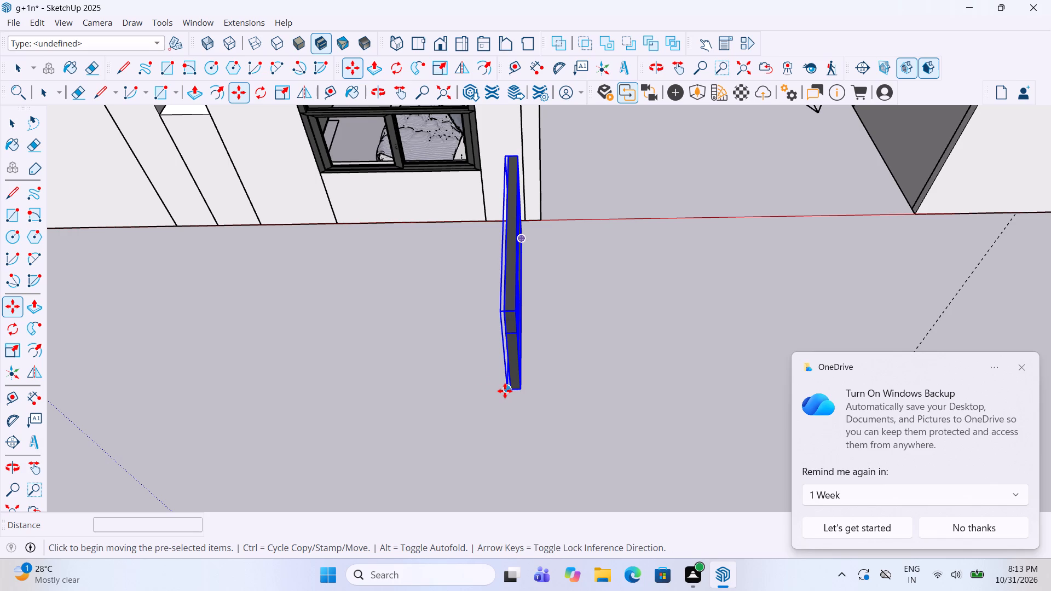
{"action": "scroll", "coordinate": [418, 335], "scroll_direction": "down", "scroll_amount": 11}
{"action": "middle_click_drag", "start_coordinate": [380, 348], "coordinate": [625, 330]}
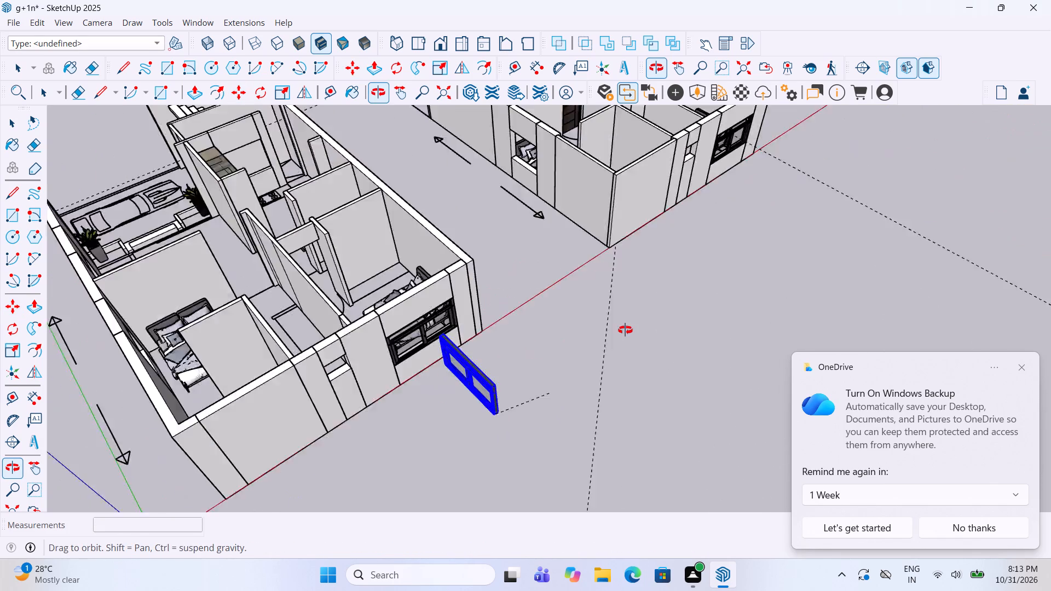
{"action": "middle_click_drag", "start_coordinate": [625, 330], "coordinate": [626, 329]}
{"action": "scroll", "coordinate": [626, 327], "scroll_direction": "down", "scroll_amount": 6}
{"action": "scroll", "coordinate": [576, 200], "scroll_direction": "up", "scroll_amount": 10}
{"action": "scroll", "coordinate": [534, 239], "scroll_direction": "up", "scroll_amount": 6}
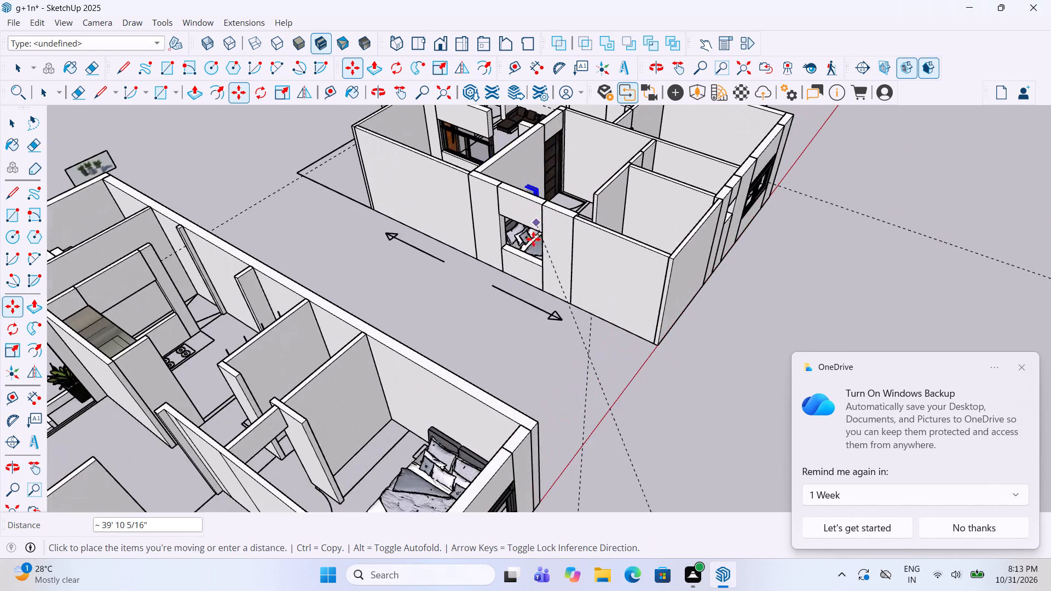
{"action": "scroll", "coordinate": [531, 250], "scroll_direction": "up", "scroll_amount": 17}
{"action": "scroll", "coordinate": [545, 285], "scroll_direction": "up", "scroll_amount": 5}
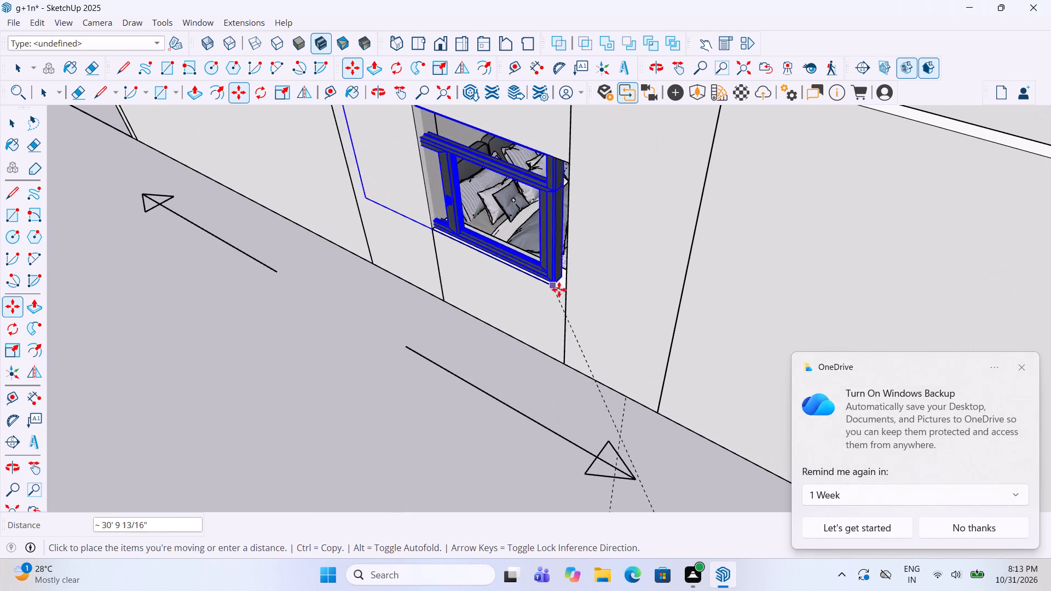
{"action": "left_click", "coordinate": [563, 291]}
Scale the side-wall window down along its green direction to match the width of the bedroom opening.
{"action": "scroll", "coordinate": [531, 301], "scroll_direction": "down", "scroll_amount": 5}
{"action": "middle_click_drag", "start_coordinate": [475, 282], "coordinate": [482, 284]}
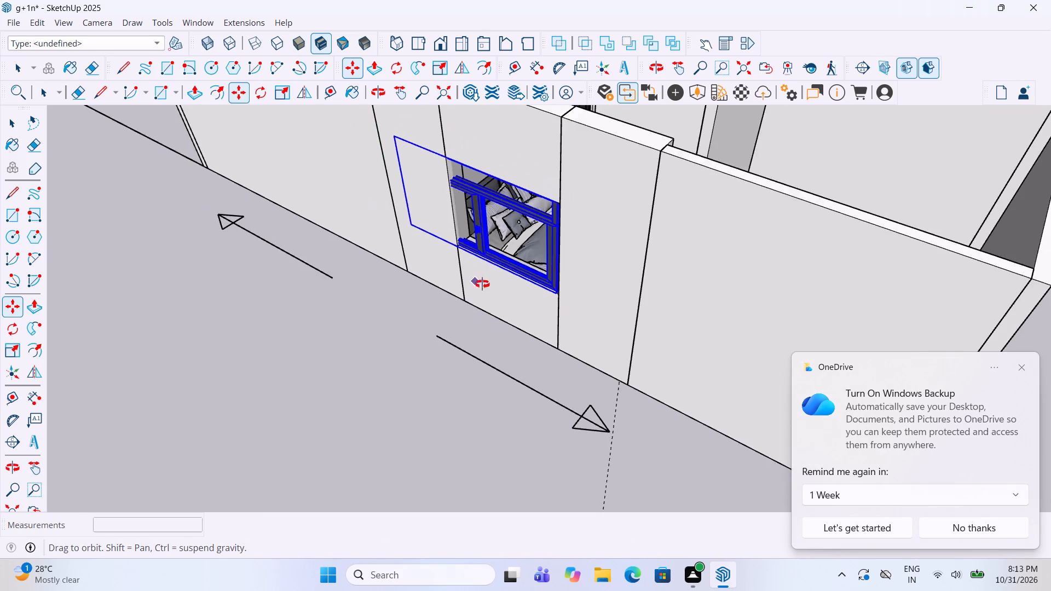
{"action": "middle_click_drag", "start_coordinate": [482, 284], "coordinate": [594, 287]}
{"action": "key", "text": "s"}
{"action": "scroll", "coordinate": [423, 173], "scroll_direction": "up", "scroll_amount": 3}
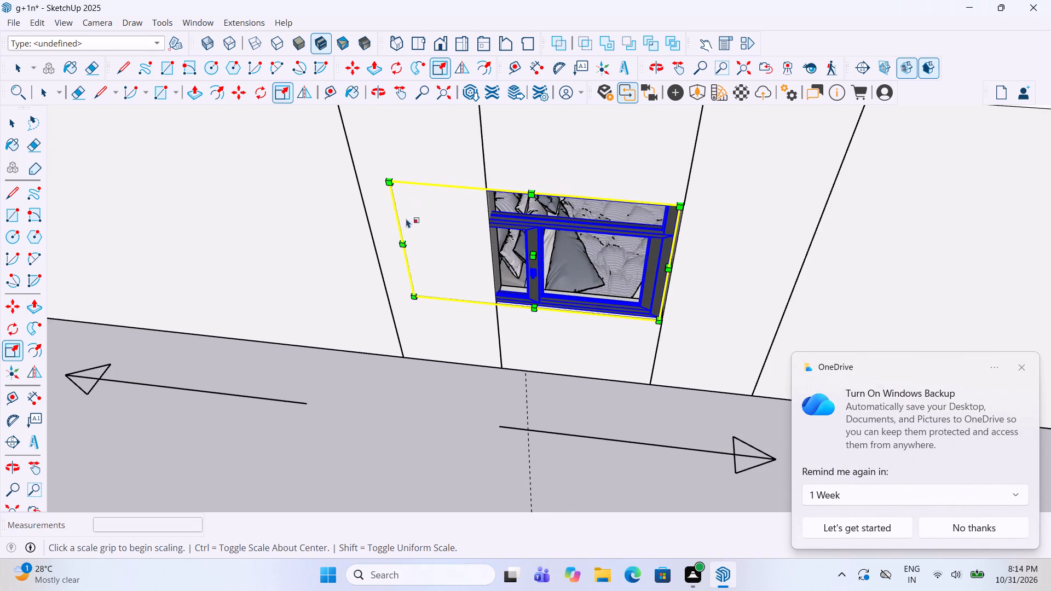
{"action": "scroll", "coordinate": [409, 238], "scroll_direction": "up", "scroll_amount": 2}
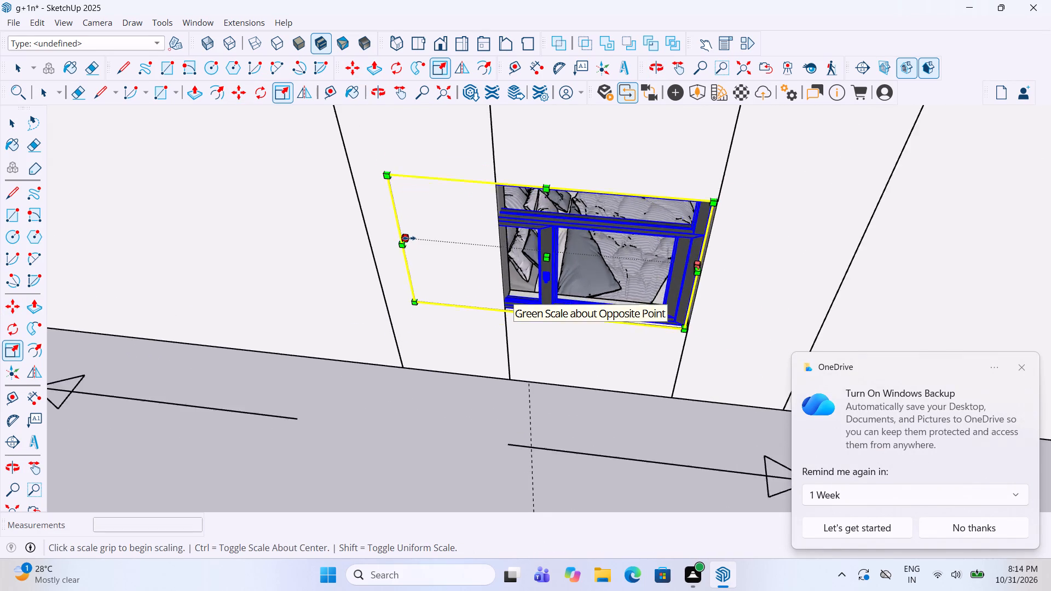
{"action": "scroll", "coordinate": [409, 238], "scroll_direction": "up", "scroll_amount": 1}
{"action": "left_click_drag", "start_coordinate": [409, 238], "coordinate": [494, 240]}
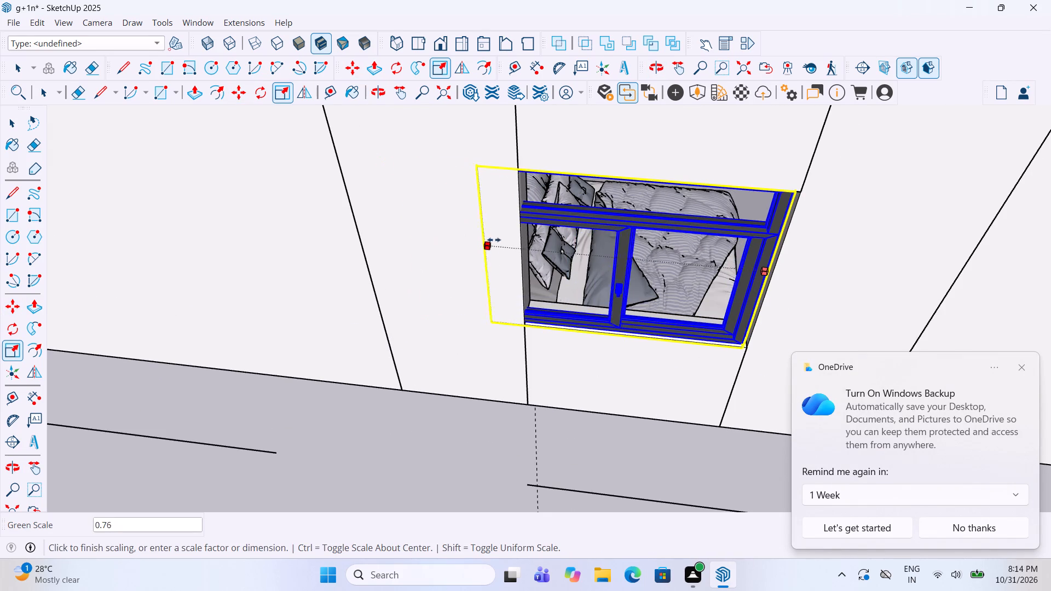
{"action": "left_click_drag", "start_coordinate": [494, 240], "coordinate": [527, 244]}
Scale the side-wall window from its top edge by about 0.95 in red and 1.00 in blue to fit the bedroom opening.
{"action": "middle_click_drag", "start_coordinate": [607, 215], "coordinate": [605, 165]}
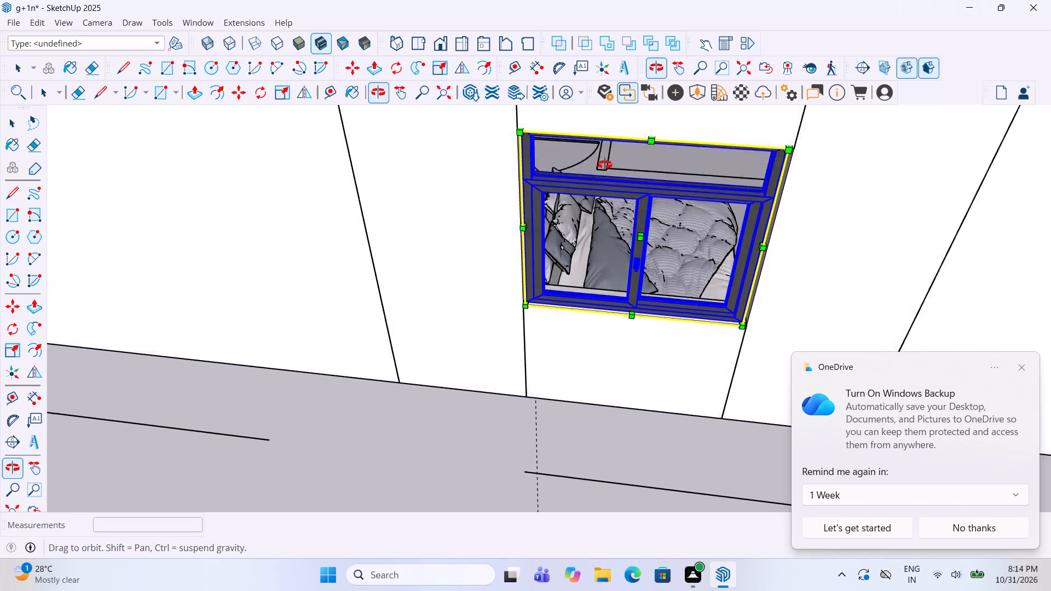
{"action": "middle_click_drag", "start_coordinate": [605, 165], "coordinate": [605, 157]}
{"action": "scroll", "coordinate": [573, 305], "scroll_direction": "down", "scroll_amount": 6}
{"action": "scroll", "coordinate": [625, 157], "scroll_direction": "up", "scroll_amount": 12}
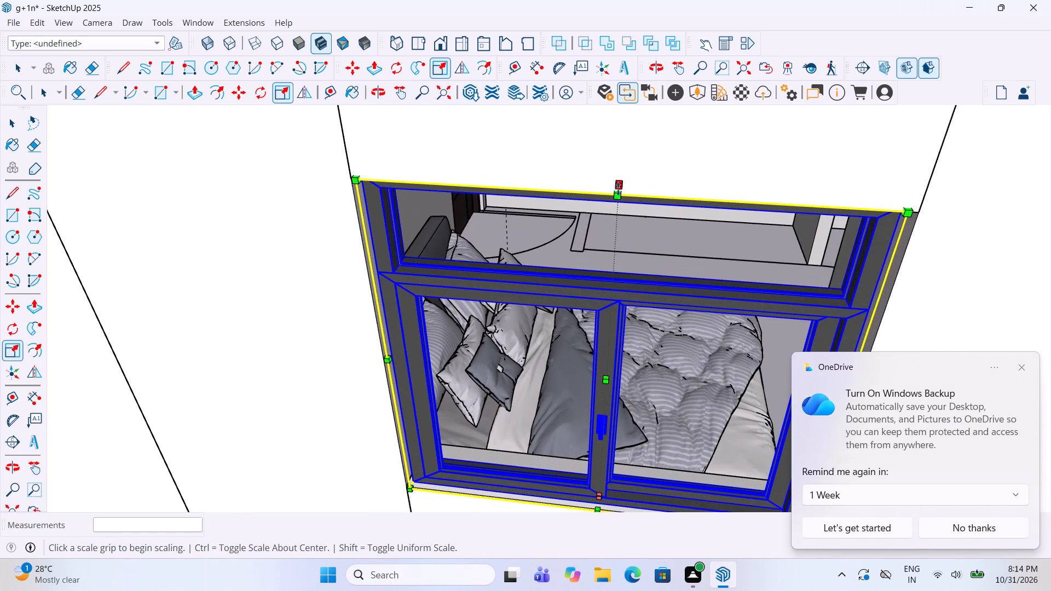
{"action": "left_click_drag", "start_coordinate": [617, 195], "coordinate": [616, 192]}
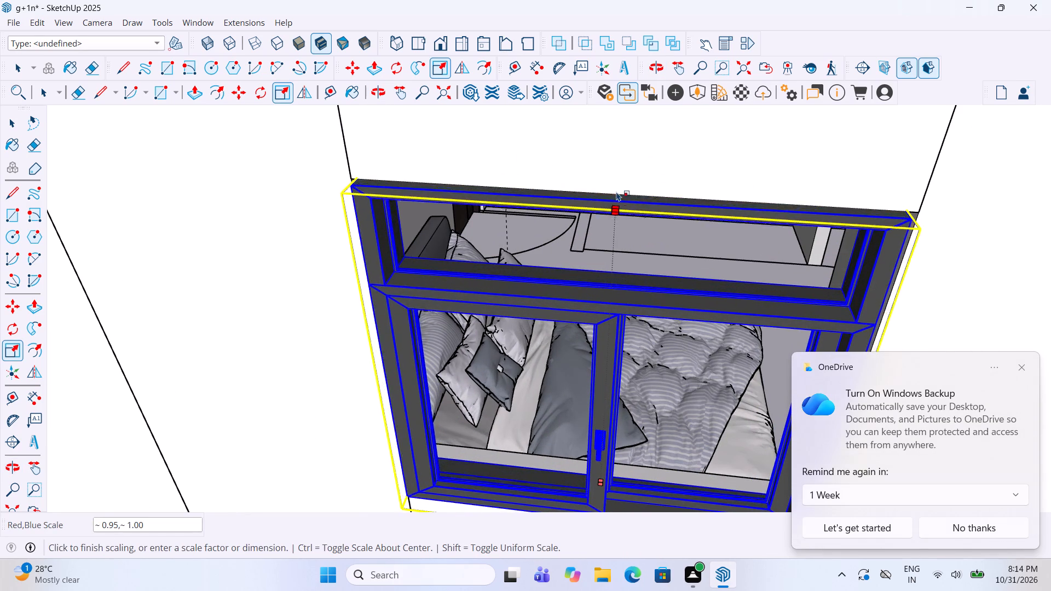
{"action": "left_click_drag", "start_coordinate": [616, 192], "coordinate": [616, 189]}
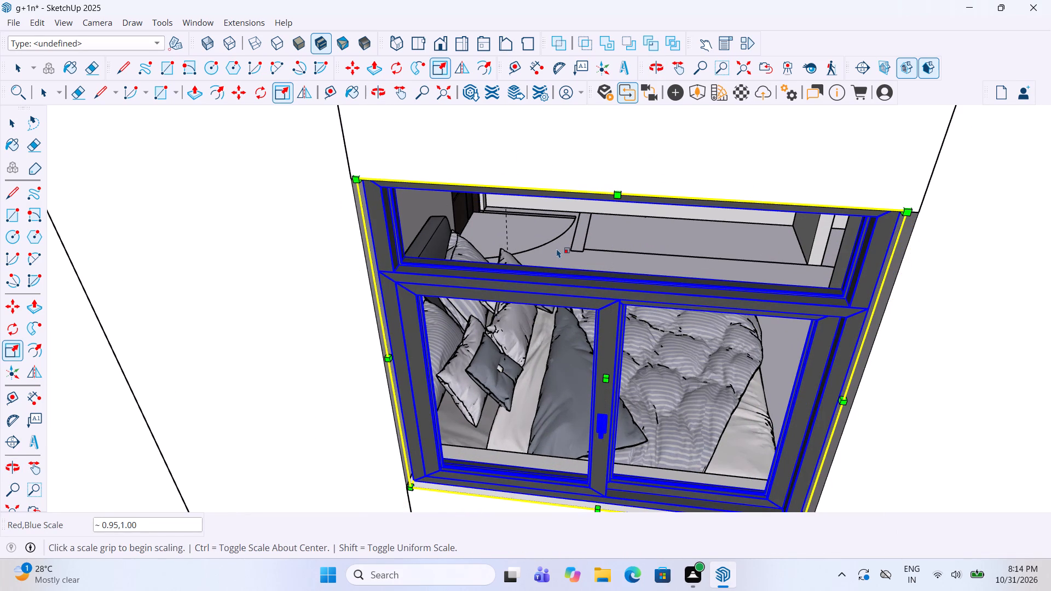
{"action": "key", "text": "space"}
{"action": "scroll", "coordinate": [542, 268], "scroll_direction": "down", "scroll_amount": 6}
{"action": "left_click", "coordinate": [384, 355]}
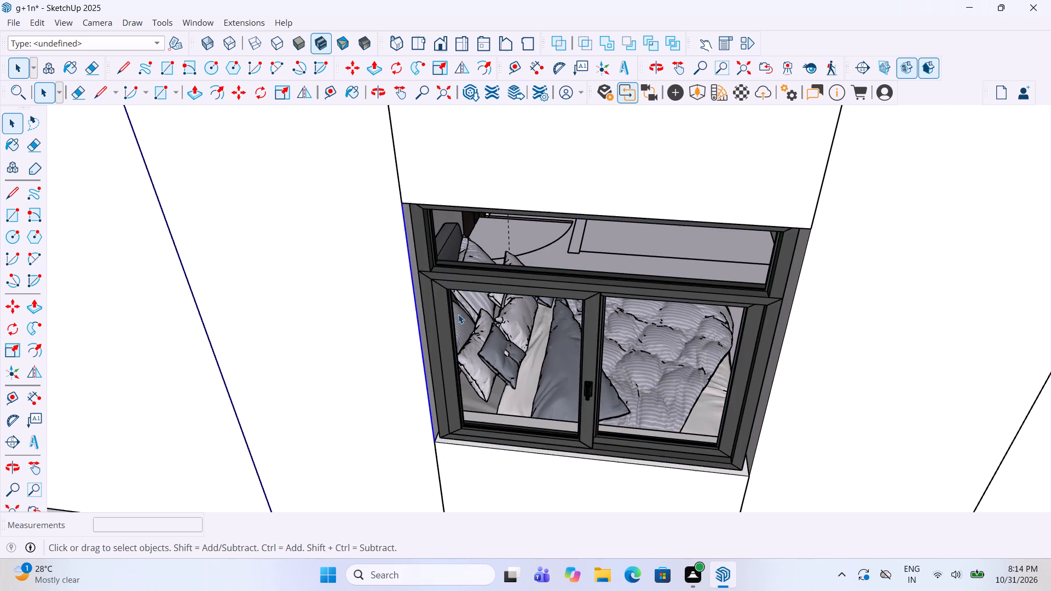
Stretch the side-wall bedroom window along the green direction to reach the far side edge of its opening.
{"action": "scroll", "coordinate": [460, 313], "scroll_direction": "down", "scroll_amount": 4}
{"action": "middle_click_drag", "start_coordinate": [460, 313], "coordinate": [473, 325]}
{"action": "scroll", "coordinate": [561, 280], "scroll_direction": "down", "scroll_amount": 5}
{"action": "scroll", "coordinate": [546, 351], "scroll_direction": "up", "scroll_amount": 5}
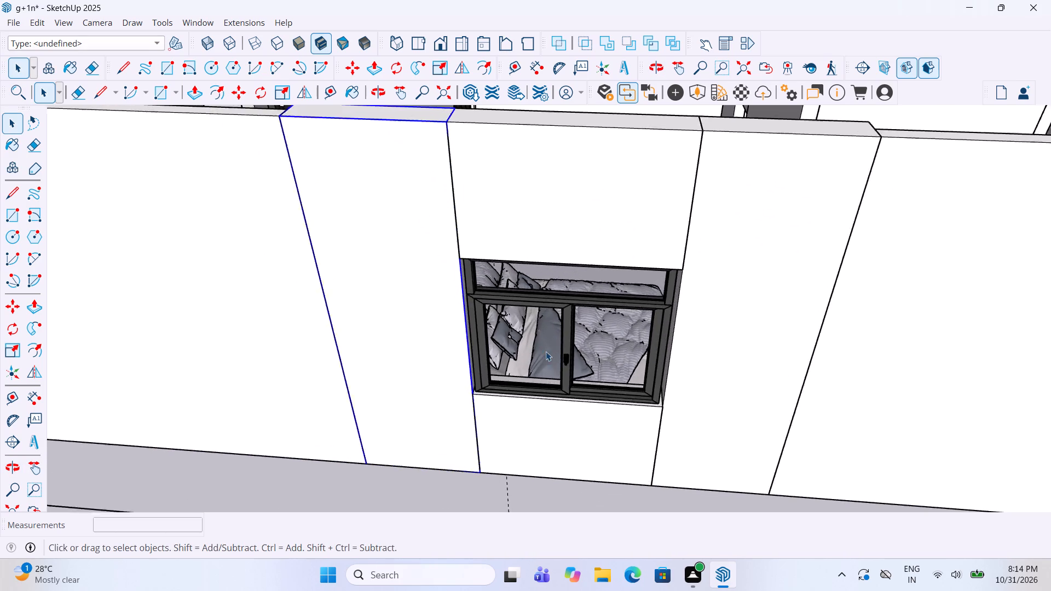
{"action": "scroll", "coordinate": [541, 370], "scroll_direction": "up", "scroll_amount": 3}
{"action": "left_click", "coordinate": [541, 370]}
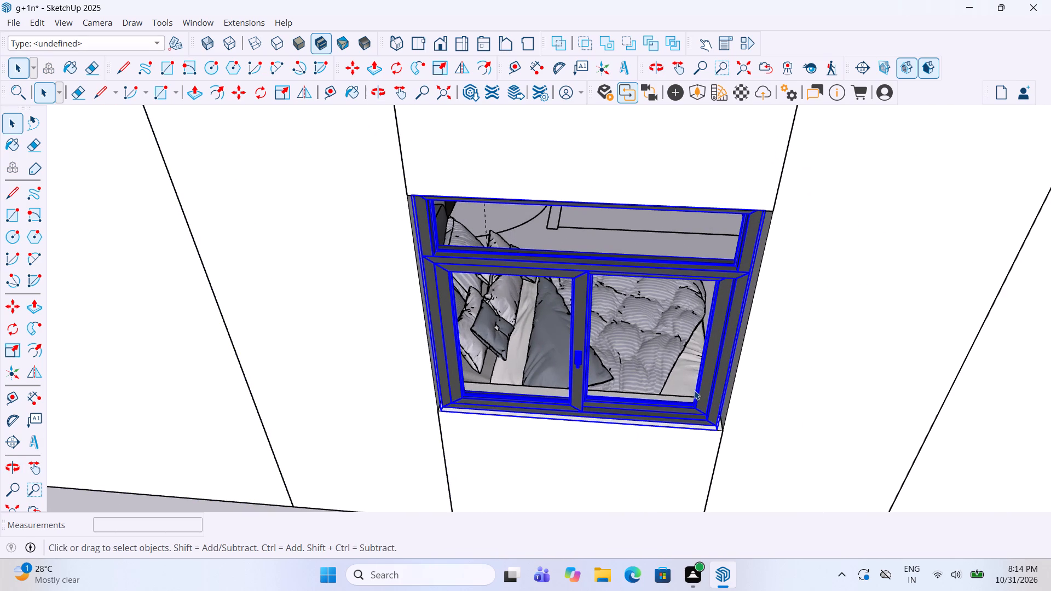
{"action": "key", "text": "s"}
{"action": "scroll", "coordinate": [754, 329], "scroll_direction": "up", "scroll_amount": 4}
{"action": "middle_click_drag", "start_coordinate": [752, 329], "coordinate": [713, 329]}
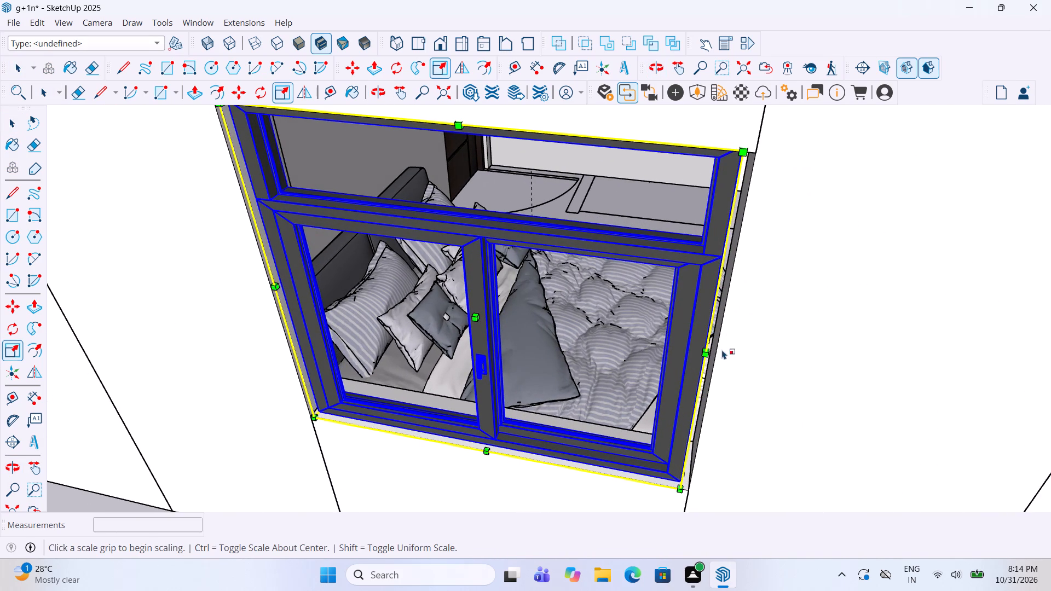
{"action": "left_click_drag", "start_coordinate": [707, 345], "coordinate": [715, 345]}
{"action": "scroll", "coordinate": [736, 321], "scroll_direction": "down", "scroll_amount": 3}
{"action": "scroll", "coordinate": [556, 184], "scroll_direction": "up", "scroll_amount": 4}
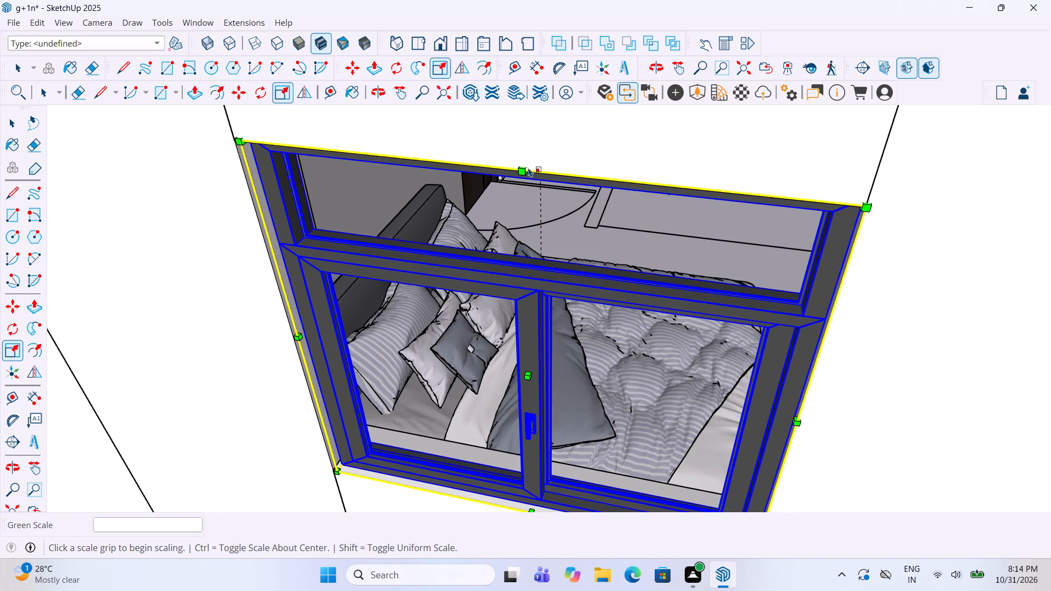
Adjust the side-wall window's scale from its top, side and bottom edges to seat it in the bedroom opening.
{"action": "left_click", "coordinate": [526, 167]}
{"action": "scroll", "coordinate": [542, 167], "scroll_direction": "down", "scroll_amount": 3}
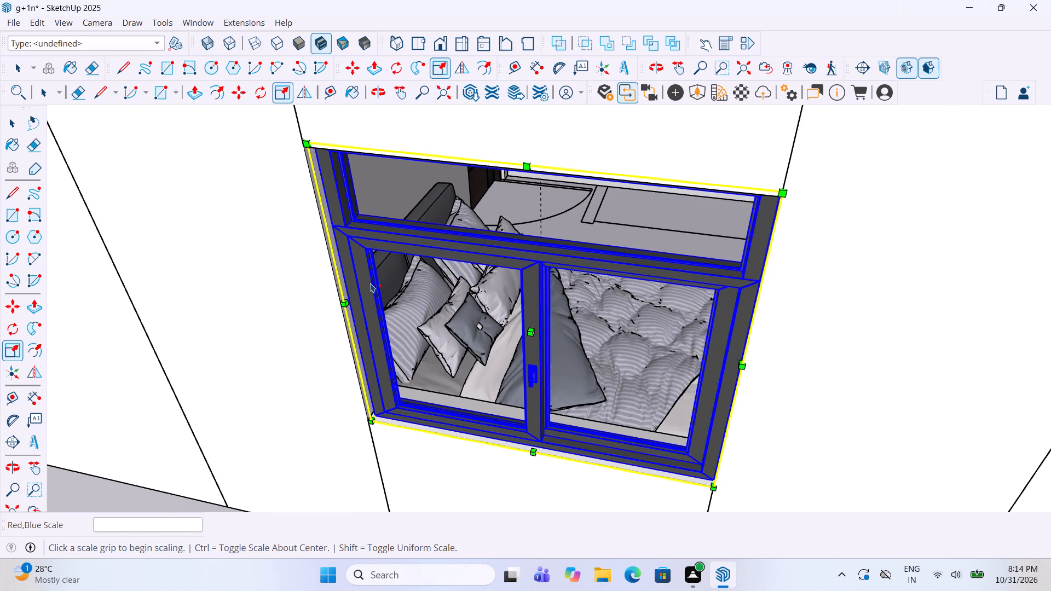
{"action": "scroll", "coordinate": [349, 285], "scroll_direction": "up", "scroll_amount": 2}
{"action": "left_click", "coordinate": [340, 304]}
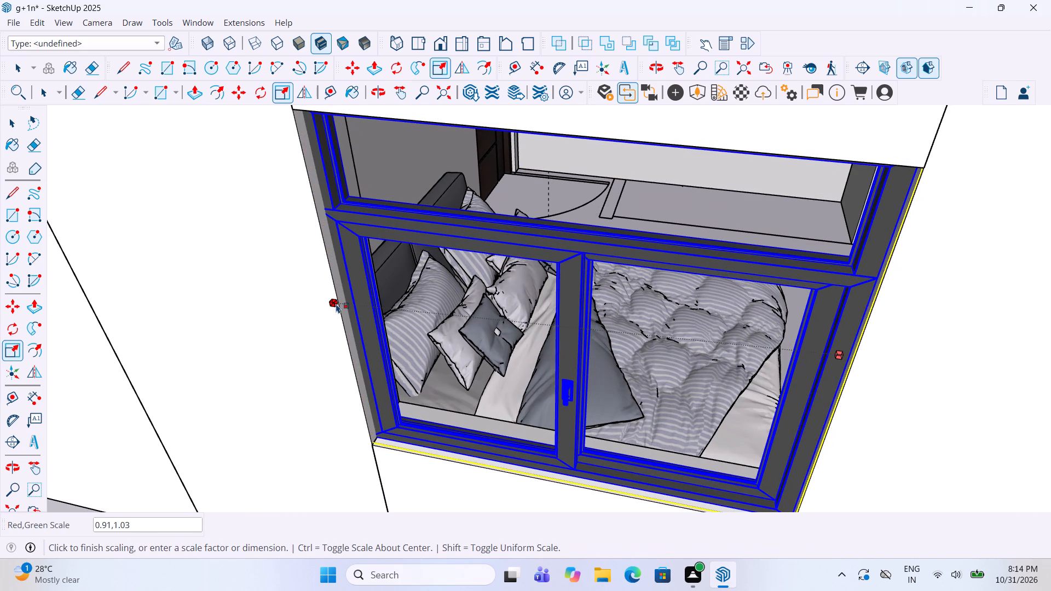
{"action": "left_click_drag", "start_coordinate": [561, 479], "coordinate": [561, 480]}
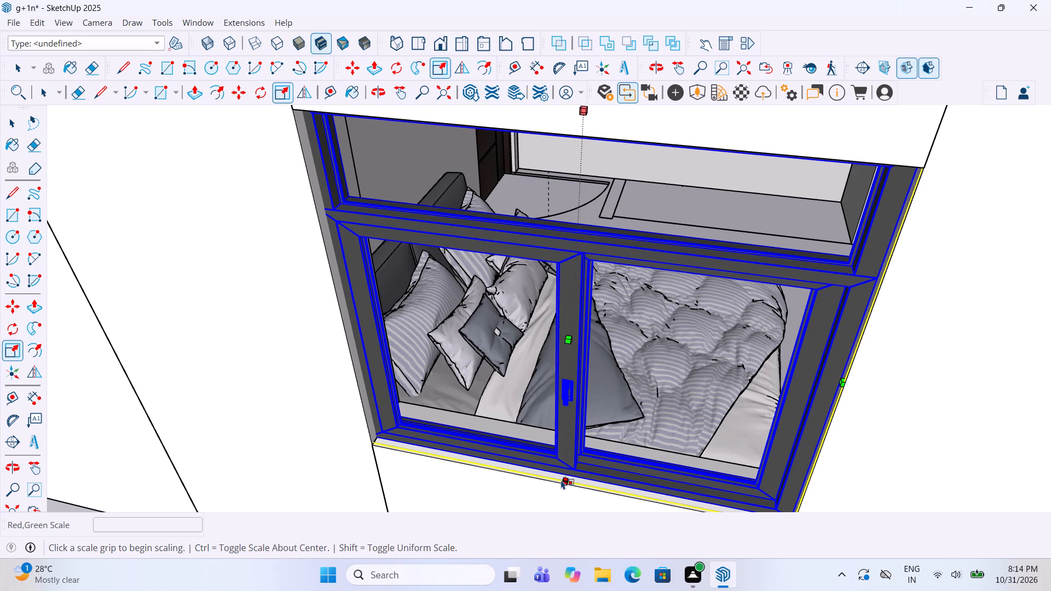
{"action": "left_click_drag", "start_coordinate": [561, 480], "coordinate": [561, 485]}
{"action": "scroll", "coordinate": [592, 441], "scroll_direction": "down", "scroll_amount": 5}
{"action": "key", "text": "space"}
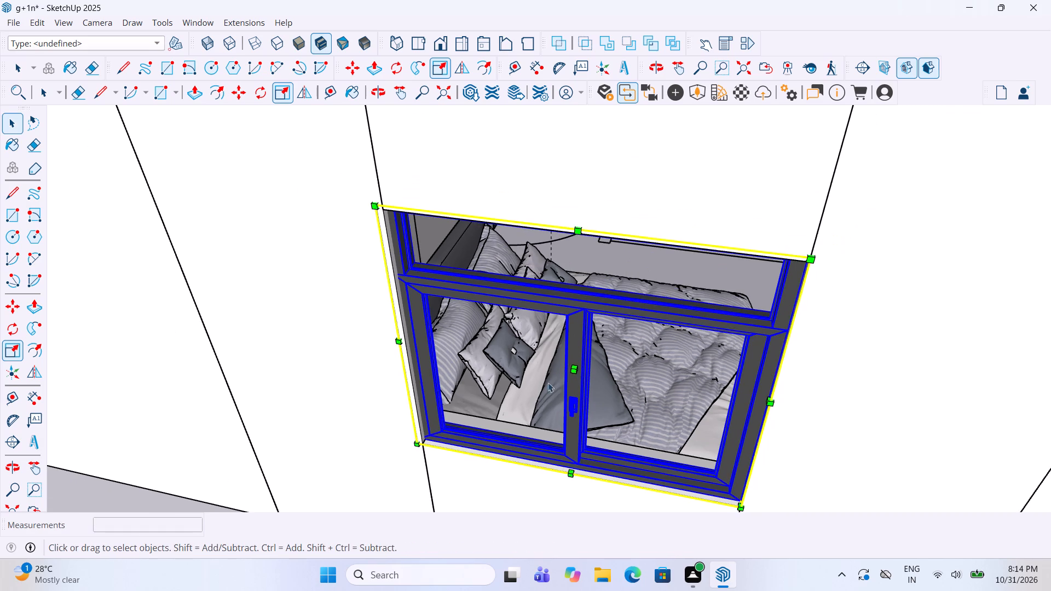
{"action": "left_click", "coordinate": [453, 453]}
{"action": "scroll", "coordinate": [484, 378], "scroll_direction": "down", "scroll_amount": 7}
{"action": "scroll", "coordinate": [485, 382], "scroll_direction": "down", "scroll_amount": 14}
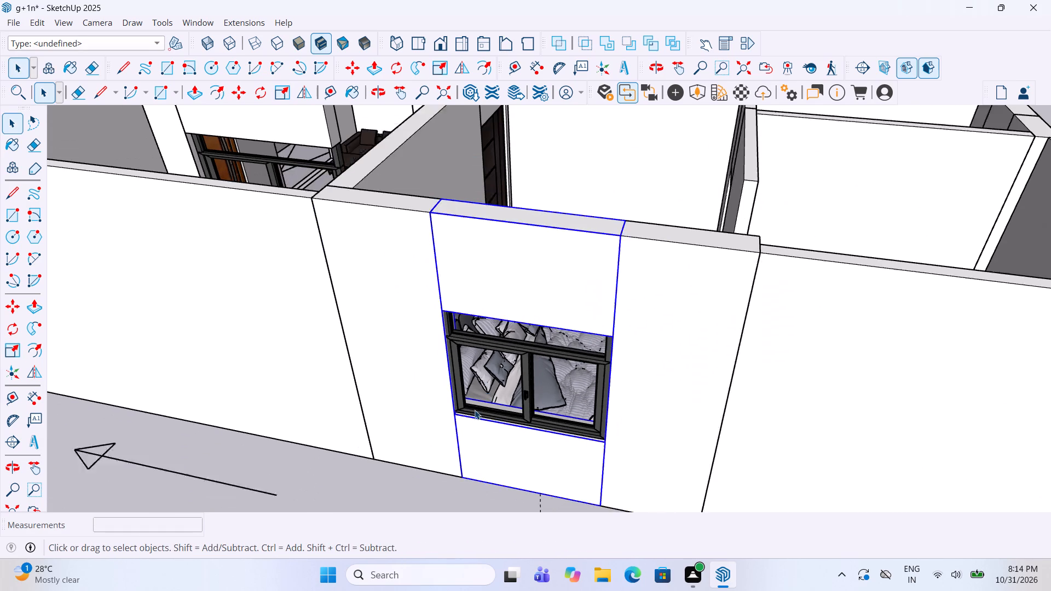
{"action": "left_click", "coordinate": [415, 480]}
Copy the fitted side-wall window by its lower corner into the matching bedroom opening of the house beside the origin.
{"action": "scroll", "coordinate": [477, 421], "scroll_direction": "down", "scroll_amount": 6}
{"action": "middle_click_drag", "start_coordinate": [670, 335], "coordinate": [494, 312]}
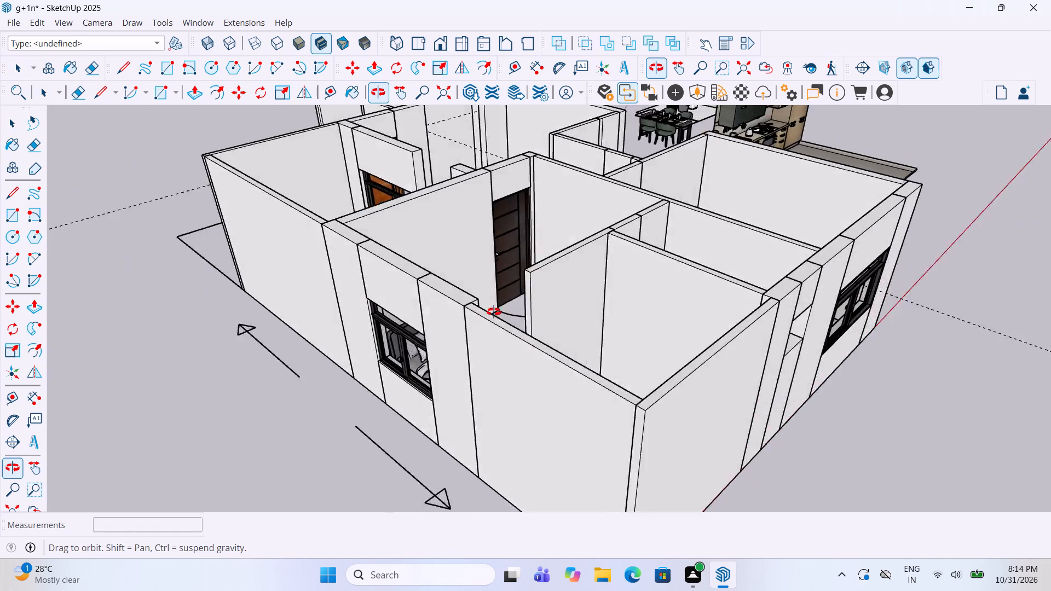
{"action": "middle_click_drag", "start_coordinate": [494, 312], "coordinate": [420, 305]}
{"action": "scroll", "coordinate": [483, 314], "scroll_direction": "down", "scroll_amount": 12}
{"action": "middle_click_drag", "start_coordinate": [707, 301], "coordinate": [664, 291]}
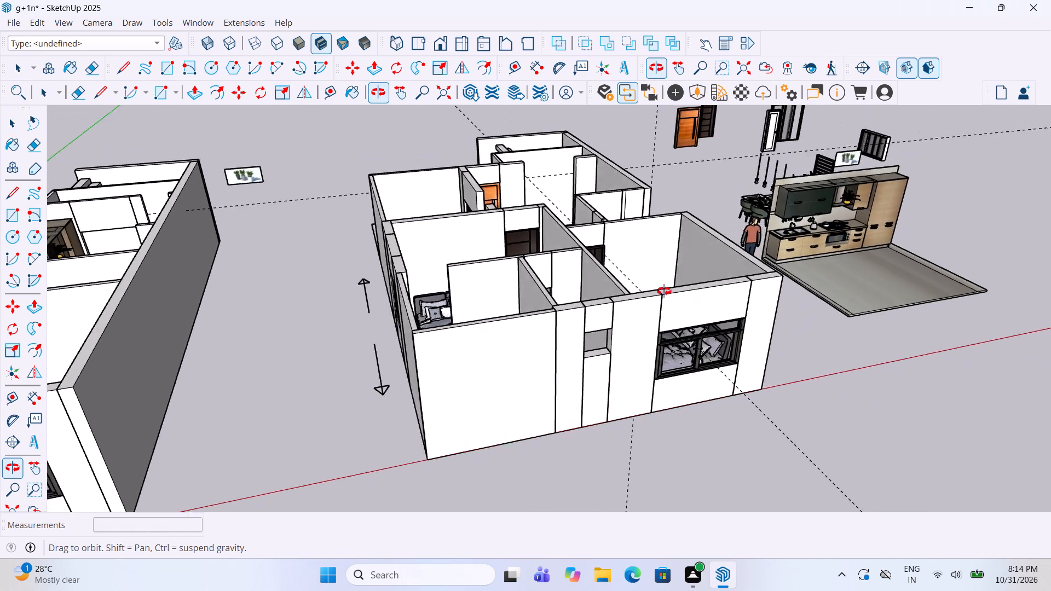
{"action": "middle_click_drag", "start_coordinate": [664, 291], "coordinate": [413, 283]}
{"action": "middle_click_drag", "start_coordinate": [411, 283], "coordinate": [767, 333]}
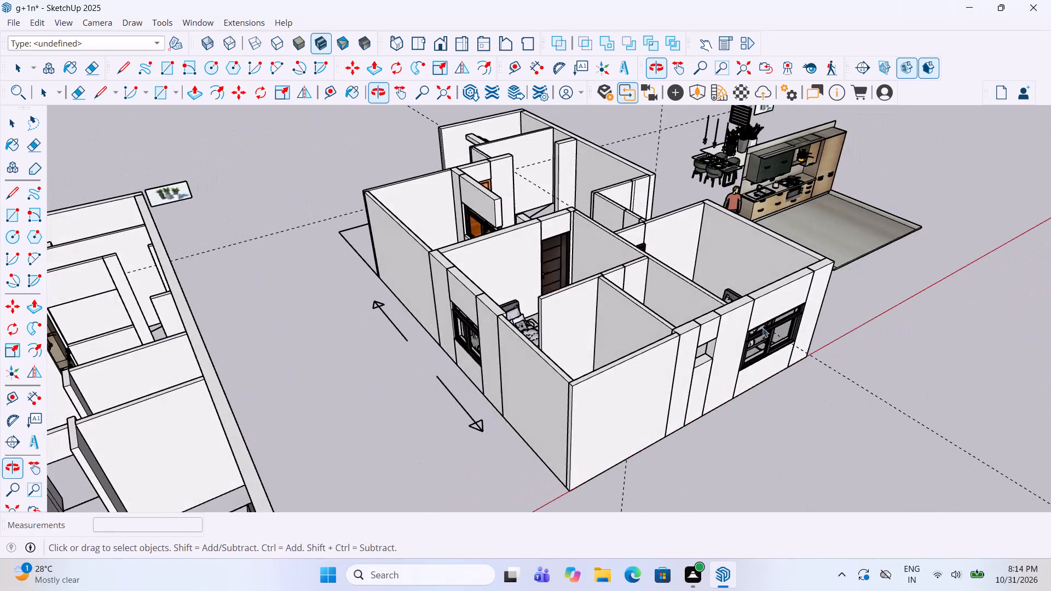
{"action": "middle_click_drag", "start_coordinate": [544, 261], "coordinate": [759, 264]}
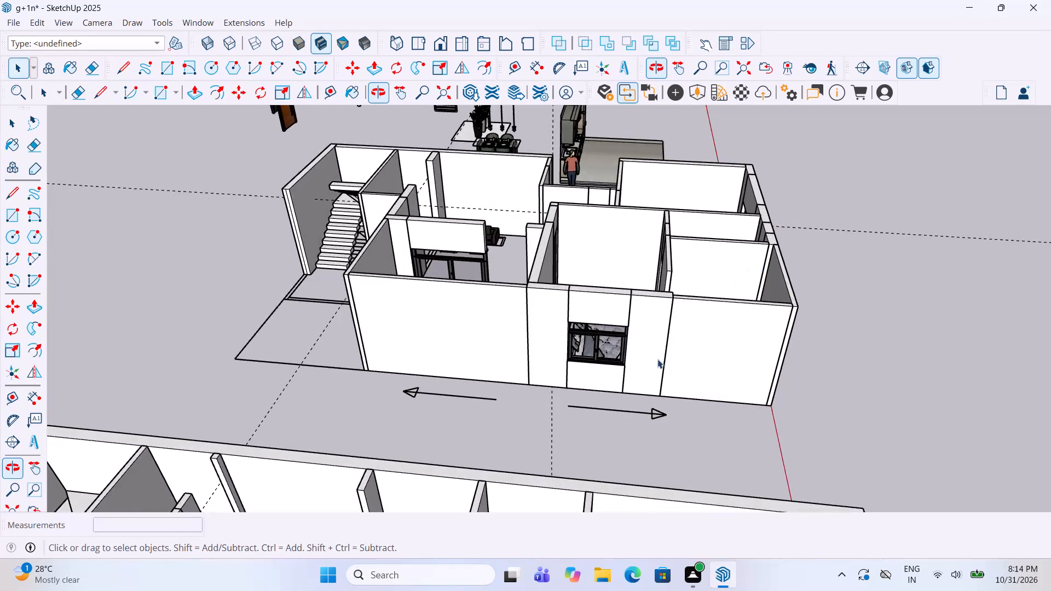
{"action": "scroll", "coordinate": [657, 360], "scroll_direction": "up", "scroll_amount": 3}
{"action": "left_click", "coordinate": [600, 351]}
{"action": "key", "text": "m"}
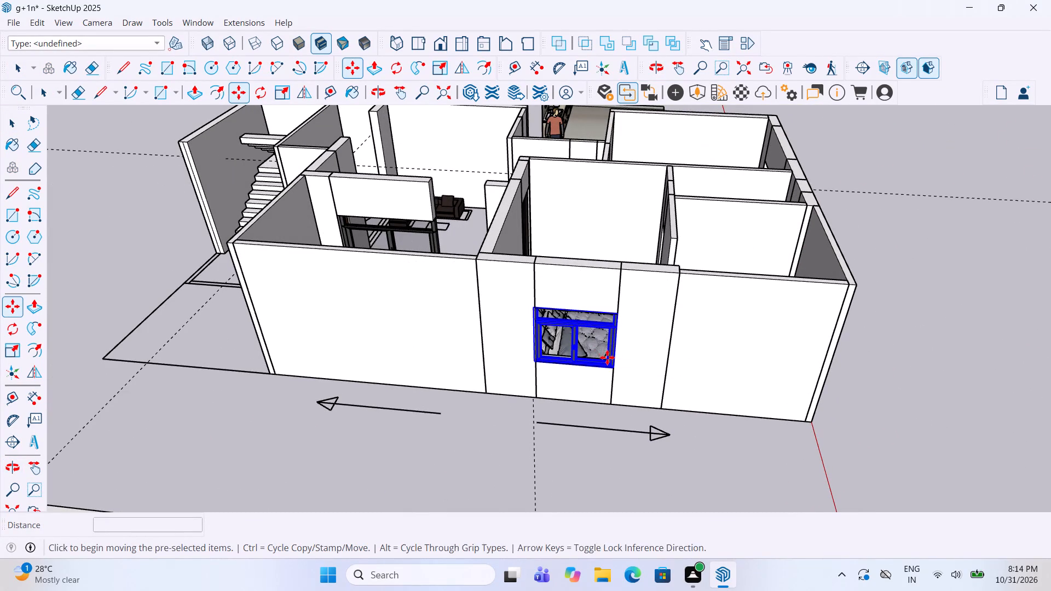
{"action": "left_click", "coordinate": [616, 372]}
{"action": "scroll", "coordinate": [678, 278], "scroll_direction": "down", "scroll_amount": 9}
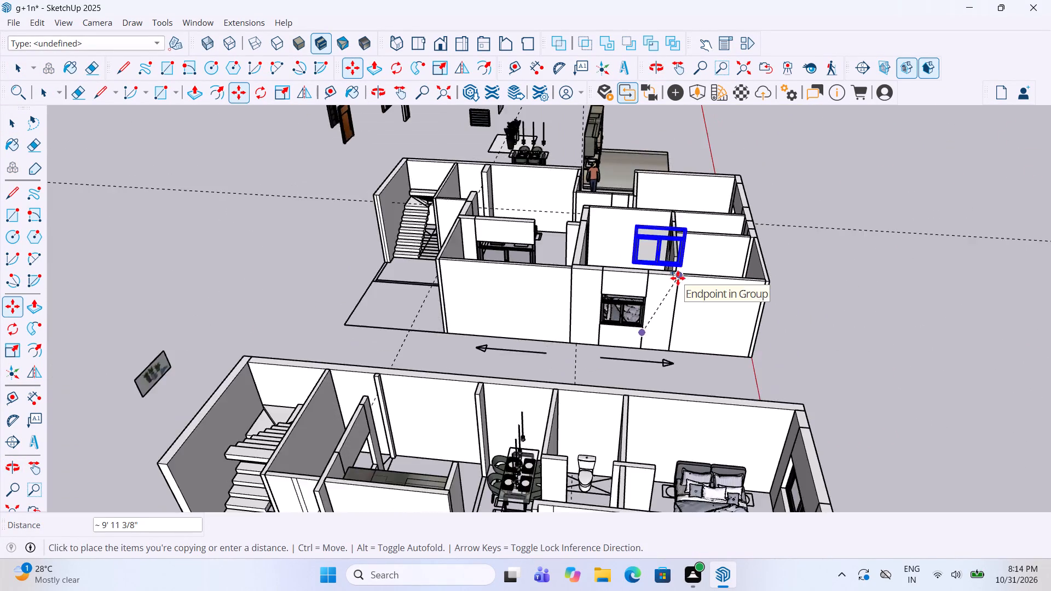
{"action": "scroll", "coordinate": [678, 278], "scroll_direction": "down", "scroll_amount": 6}
{"action": "scroll", "coordinate": [662, 460], "scroll_direction": "up", "scroll_amount": 16}
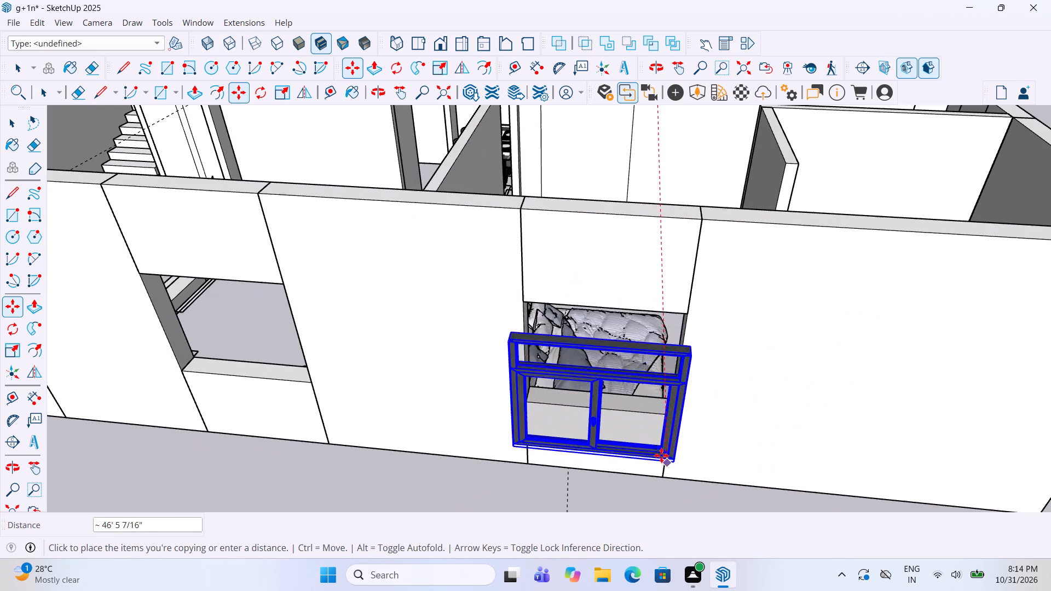
{"action": "left_click", "coordinate": [667, 421]}
Copy the bedroom window by its lower corner along the same wall into the neighbouring living-room opening.
{"action": "scroll", "coordinate": [669, 439], "scroll_direction": "up", "scroll_amount": 5}
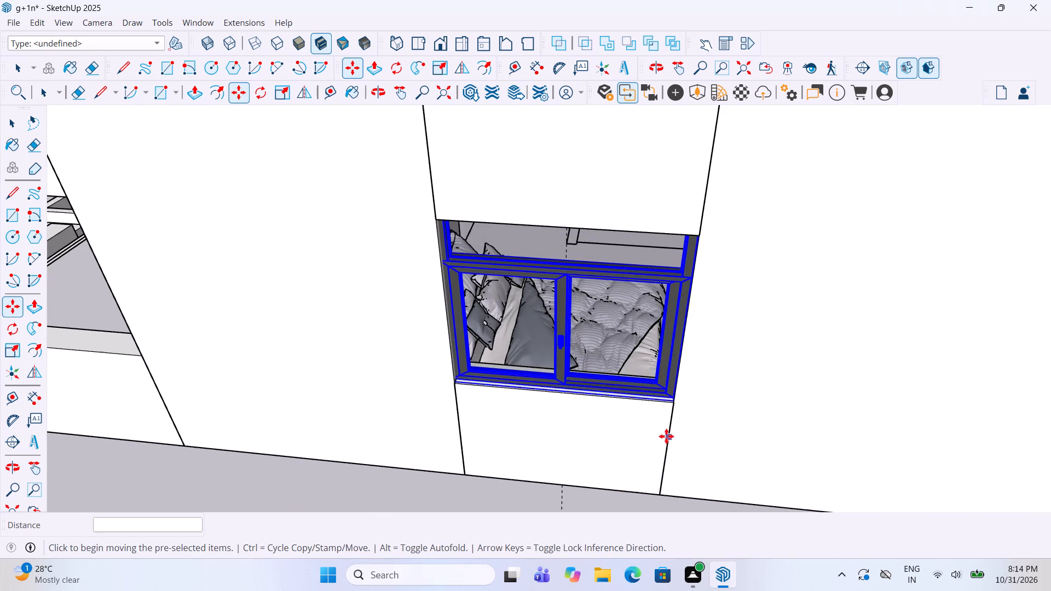
{"action": "scroll", "coordinate": [665, 433], "scroll_direction": "up", "scroll_amount": 4}
{"action": "key", "text": "m"}
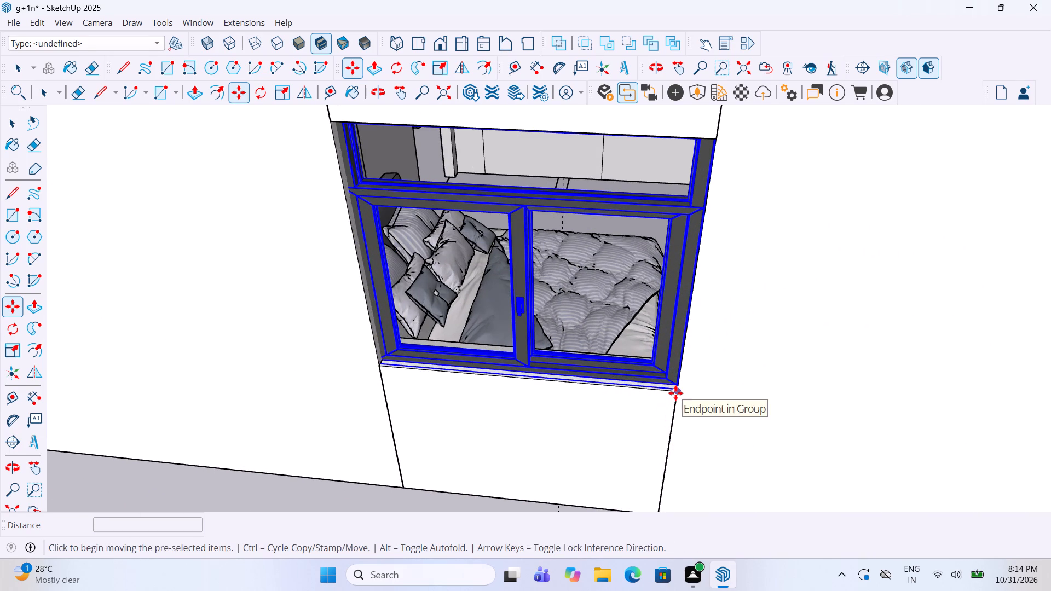
{"action": "left_click", "coordinate": [675, 393]}
{"action": "scroll", "coordinate": [744, 371], "scroll_direction": "down", "scroll_amount": 11}
{"action": "scroll", "coordinate": [489, 372], "scroll_direction": "up", "scroll_amount": 6}
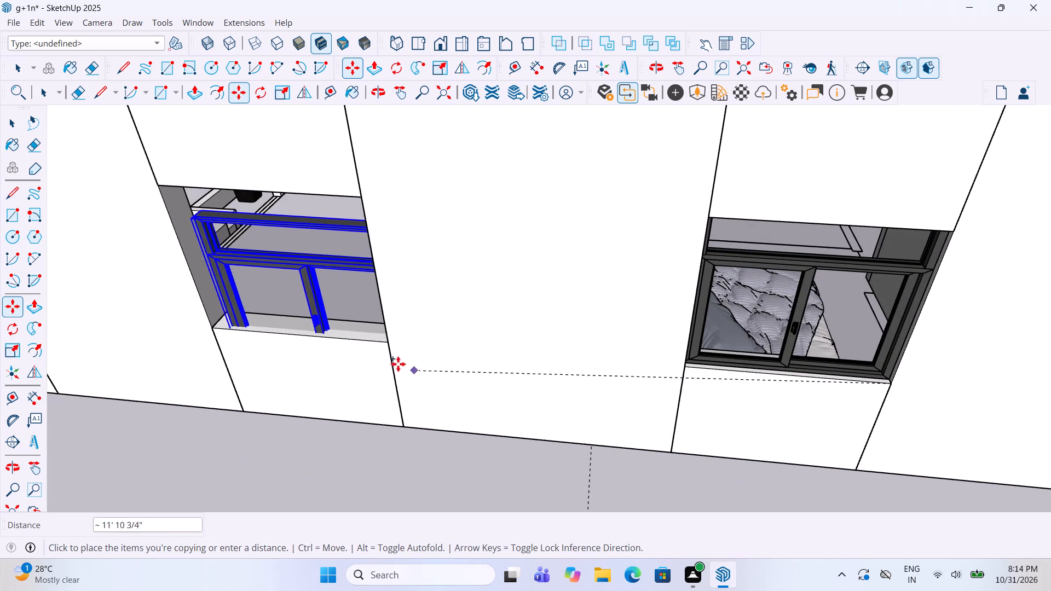
{"action": "left_click", "coordinate": [387, 345]}
{"action": "key", "text": "space"}
{"action": "left_click", "coordinate": [444, 463]}
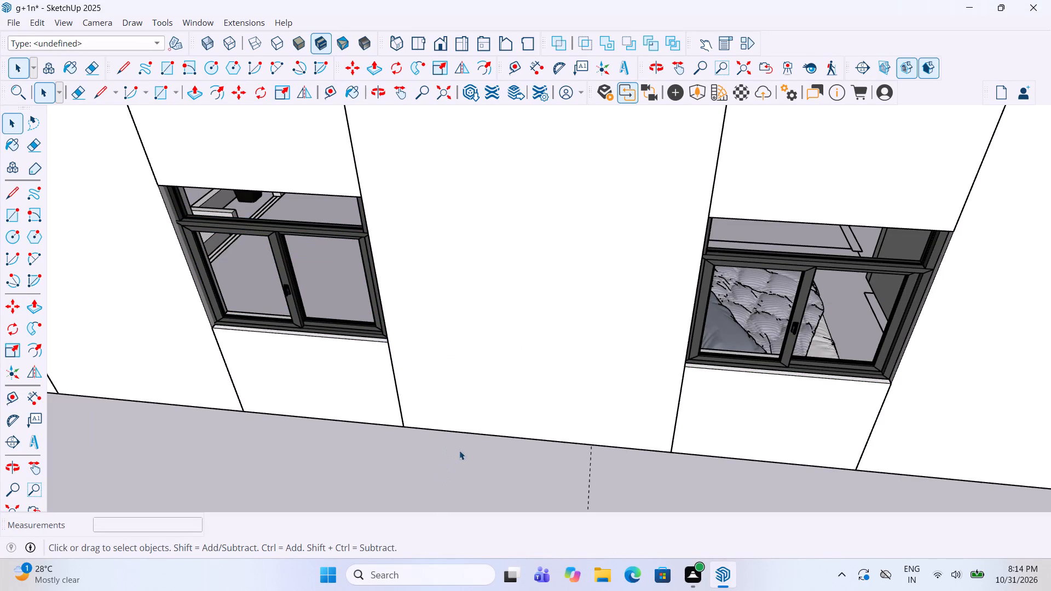
Examine the living-room window's placement from inside by the sofa and from outside the side wall.
{"action": "scroll", "coordinate": [460, 439], "scroll_direction": "down", "scroll_amount": 5}
{"action": "scroll", "coordinate": [373, 340], "scroll_direction": "down", "scroll_amount": 1}
{"action": "middle_click_drag", "start_coordinate": [304, 341], "coordinate": [861, 342]}
{"action": "scroll", "coordinate": [795, 234], "scroll_direction": "up", "scroll_amount": 16}
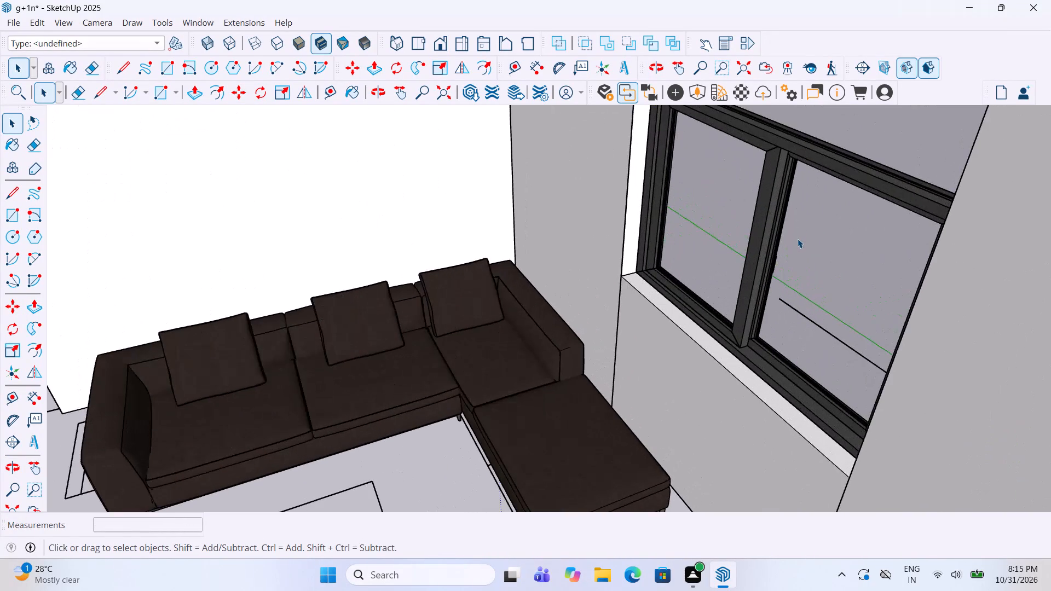
{"action": "scroll", "coordinate": [798, 241], "scroll_direction": "down", "scroll_amount": 5}
{"action": "middle_click_drag", "start_coordinate": [796, 266], "coordinate": [487, 262]}
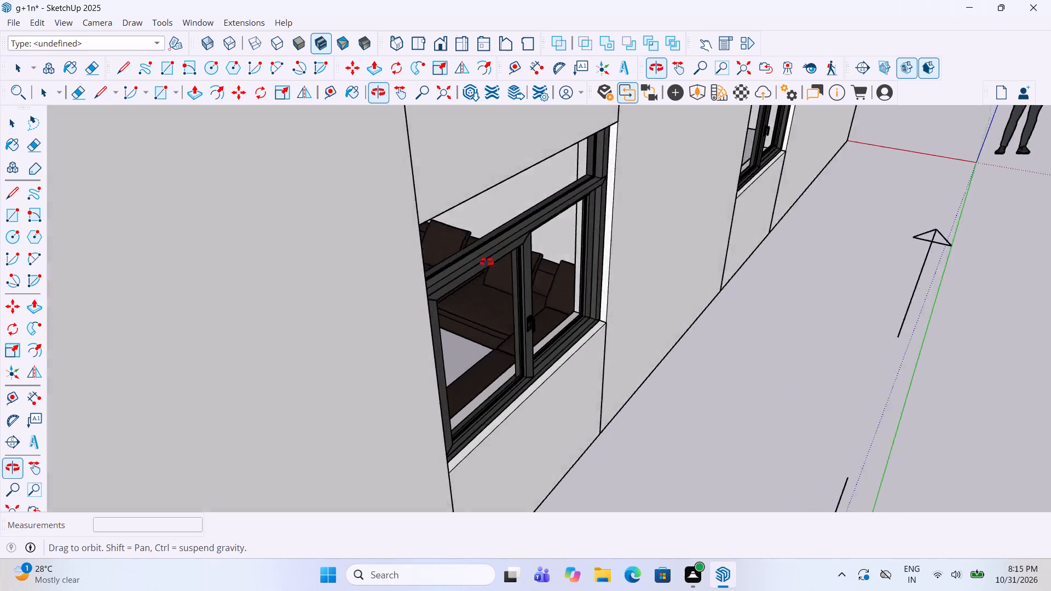
{"action": "middle_click_drag", "start_coordinate": [487, 262], "coordinate": [482, 270]}
{"action": "scroll", "coordinate": [457, 305], "scroll_direction": "down", "scroll_amount": 5}
{"action": "middle_click_drag", "start_coordinate": [564, 321], "coordinate": [532, 318]}
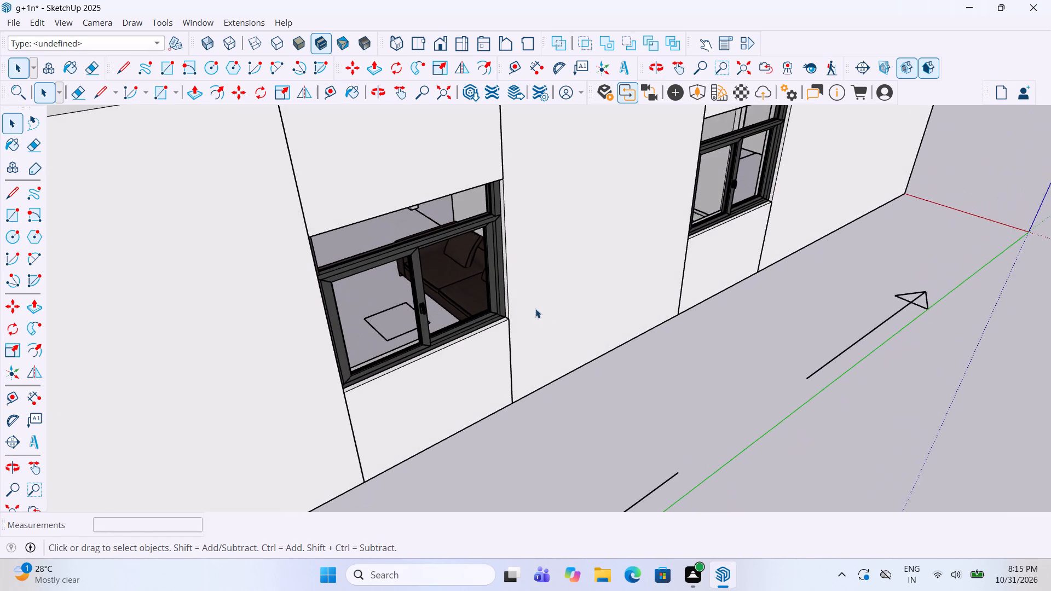
{"action": "scroll", "coordinate": [538, 315], "scroll_direction": "down", "scroll_amount": 7}
{"action": "middle_click_drag", "start_coordinate": [645, 317], "coordinate": [581, 311]}
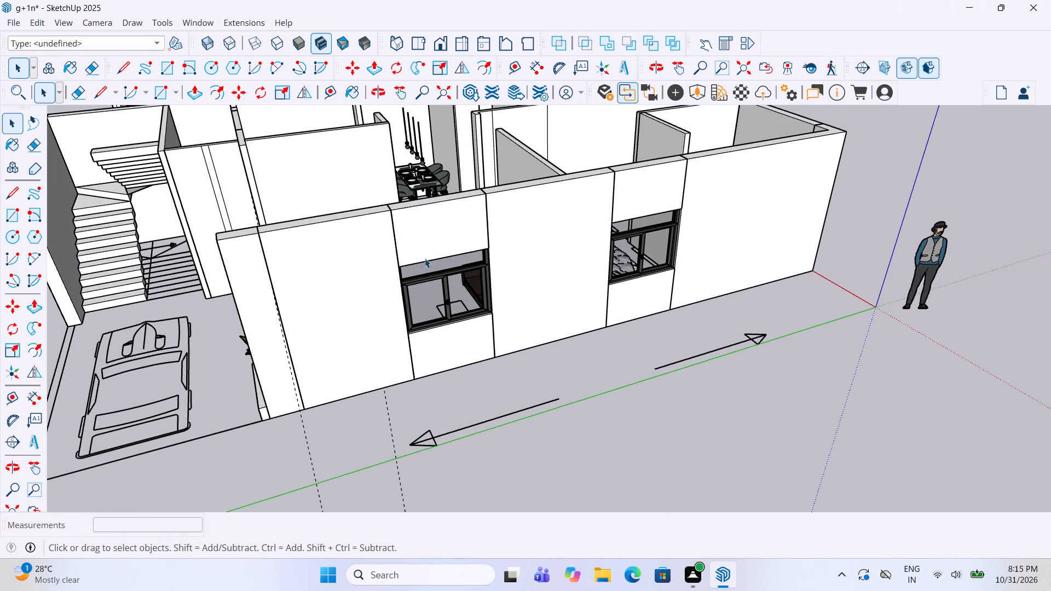
Flip the living-room window about the plane parallel to the side wall.
{"action": "scroll", "coordinate": [383, 262], "scroll_direction": "up", "scroll_amount": 3}
{"action": "left_click", "coordinate": [435, 287]}
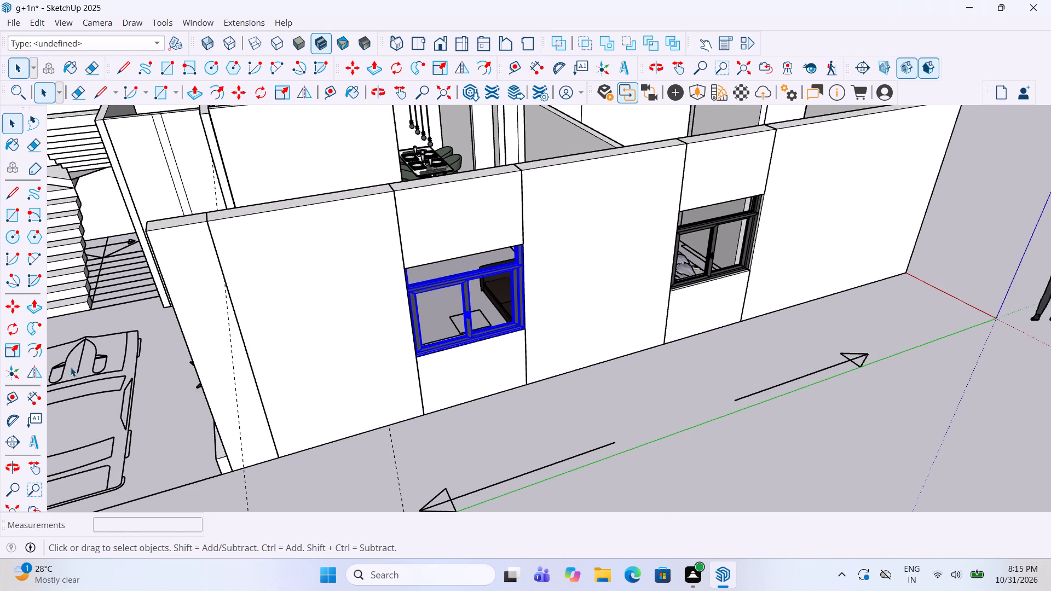
{"action": "left_click", "coordinate": [37, 369]}
{"action": "double_click", "coordinate": [438, 289]}
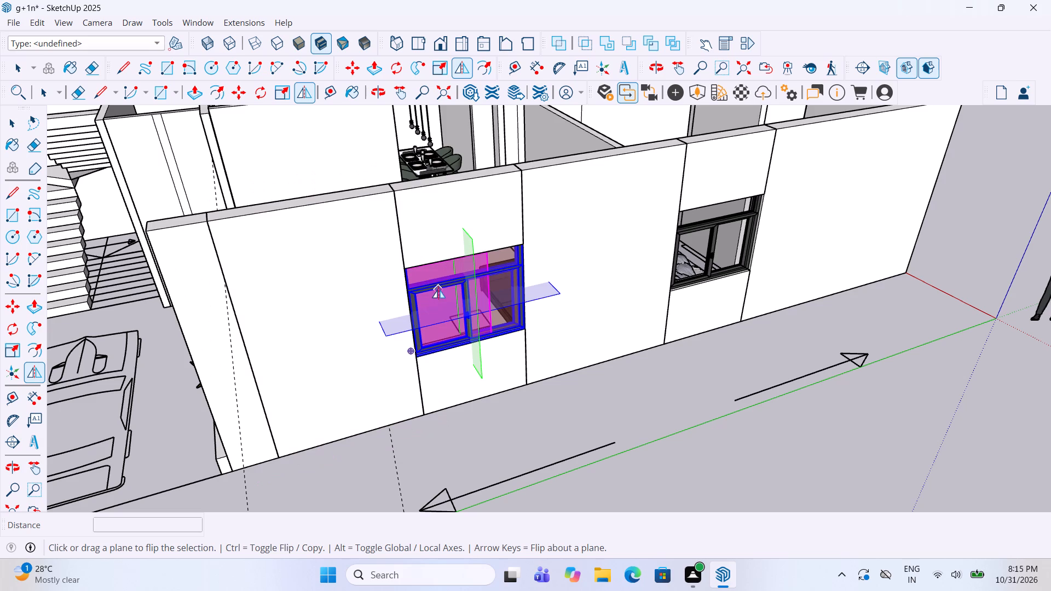
{"action": "key", "text": "space"}
{"action": "left_click", "coordinate": [548, 394]}
{"action": "scroll", "coordinate": [492, 389], "scroll_direction": "down", "scroll_amount": 5}
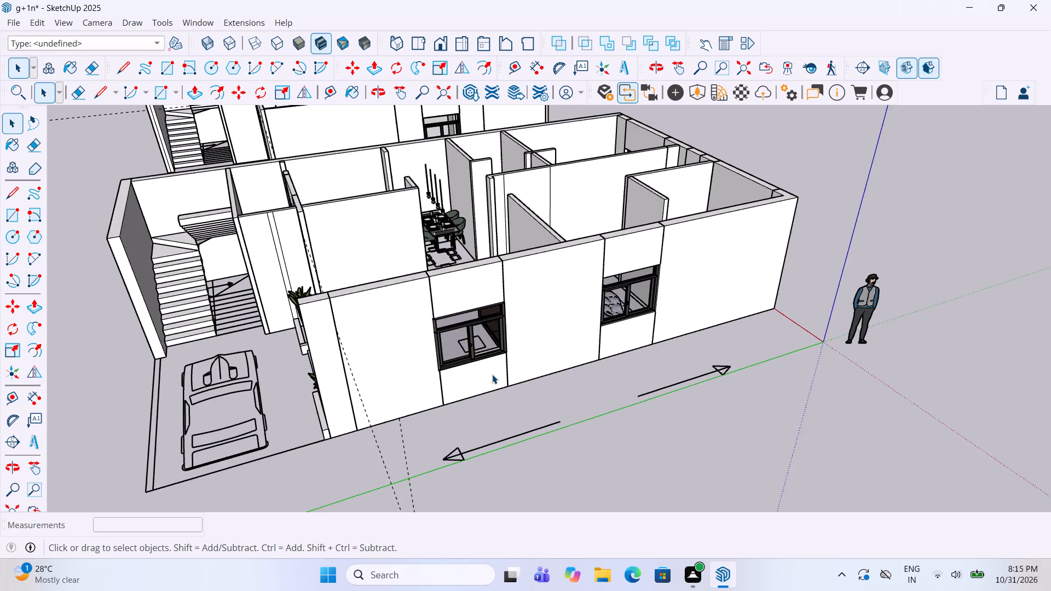
Flip the bedroom window in the same side wall about the plane parallel to the wall.
{"action": "middle_click_drag", "start_coordinate": [630, 345], "coordinate": [582, 328]}
{"action": "scroll", "coordinate": [596, 309], "scroll_direction": "up", "scroll_amount": 6}
{"action": "left_click", "coordinate": [585, 267]}
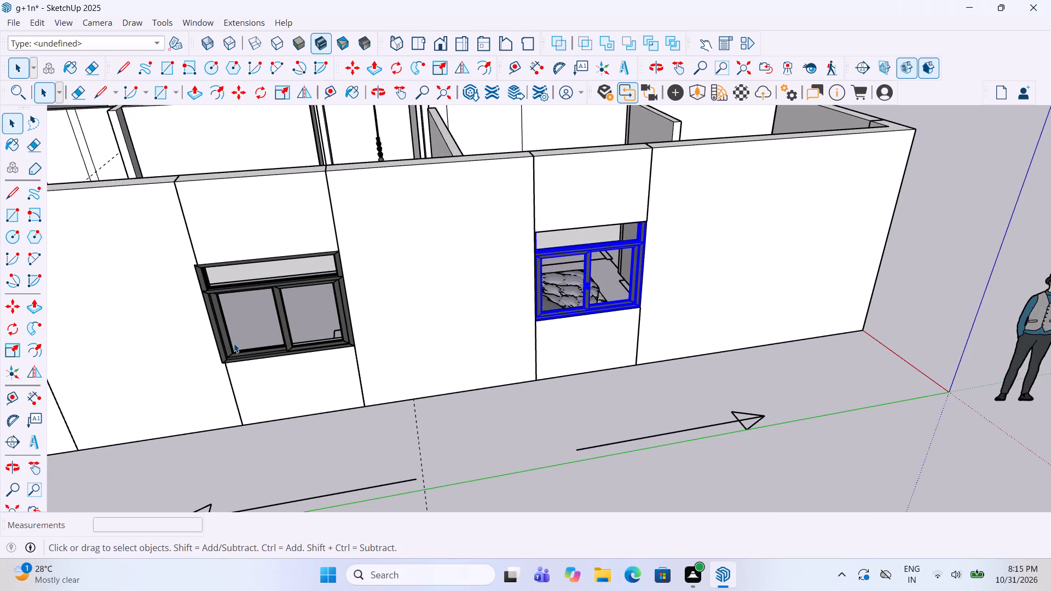
{"action": "left_click", "coordinate": [37, 370]}
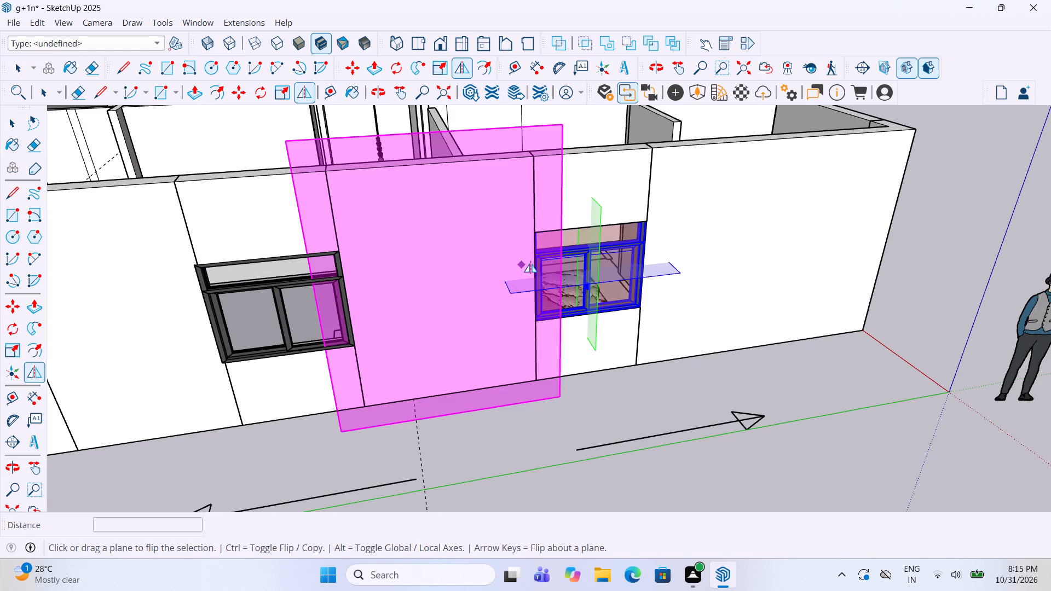
{"action": "left_click", "coordinate": [565, 256]}
{"action": "key", "text": "n"}
{"action": "key", "text": "space"}
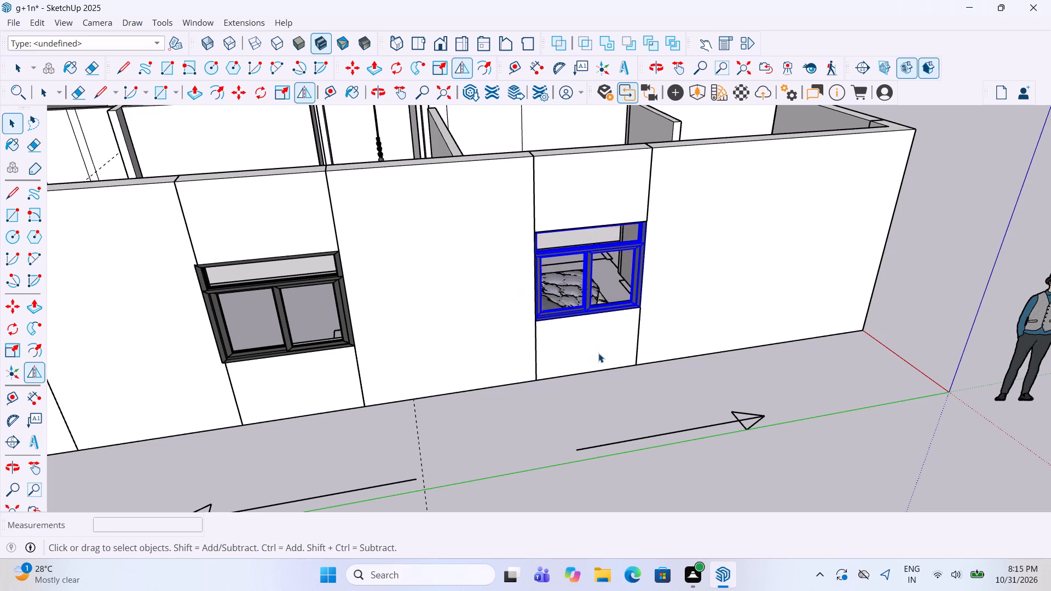
Examine the window placements from outside, zooming in on the first house's large bedroom window in the end wall.
{"action": "left_click", "coordinate": [599, 355]}
{"action": "scroll", "coordinate": [535, 364], "scroll_direction": "down", "scroll_amount": 5}
{"action": "scroll", "coordinate": [472, 351], "scroll_direction": "down", "scroll_amount": 5}
{"action": "middle_click_drag", "start_coordinate": [607, 269], "coordinate": [386, 263]}
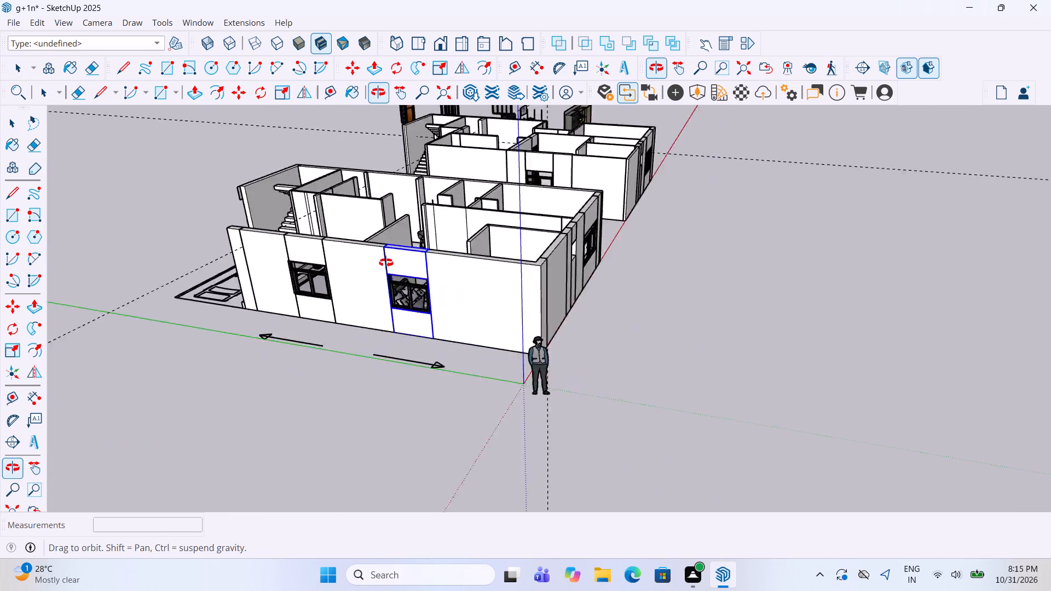
{"action": "middle_click_drag", "start_coordinate": [386, 263], "coordinate": [309, 266]}
{"action": "scroll", "coordinate": [562, 212], "scroll_direction": "up", "scroll_amount": 9}
{"action": "scroll", "coordinate": [564, 277], "scroll_direction": "up", "scroll_amount": 16}
{"action": "scroll", "coordinate": [537, 283], "scroll_direction": "up", "scroll_amount": 6}
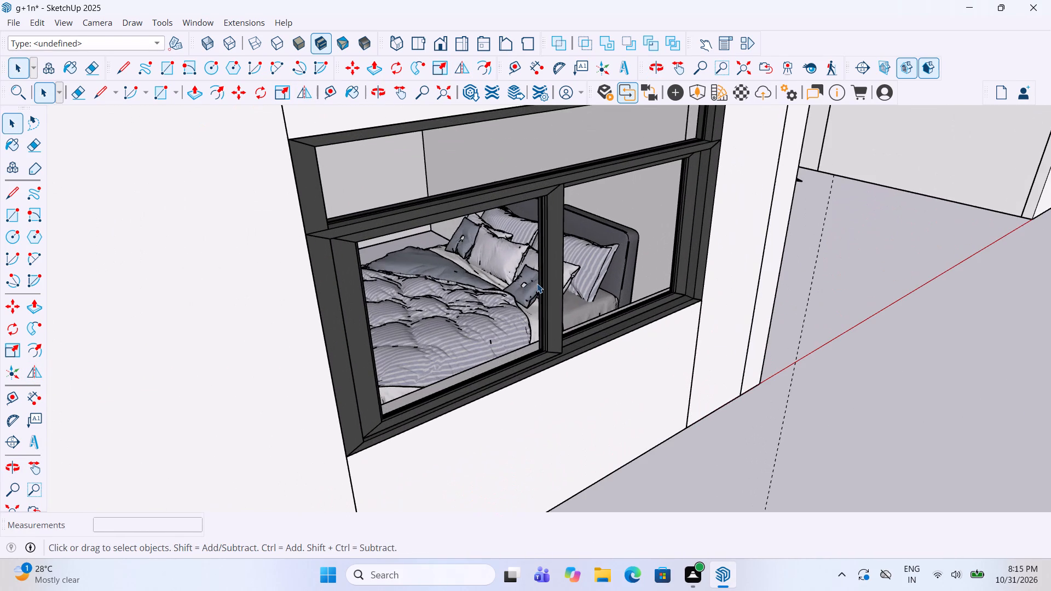
{"action": "left_click", "coordinate": [508, 308]}
{"action": "key", "text": "space"}
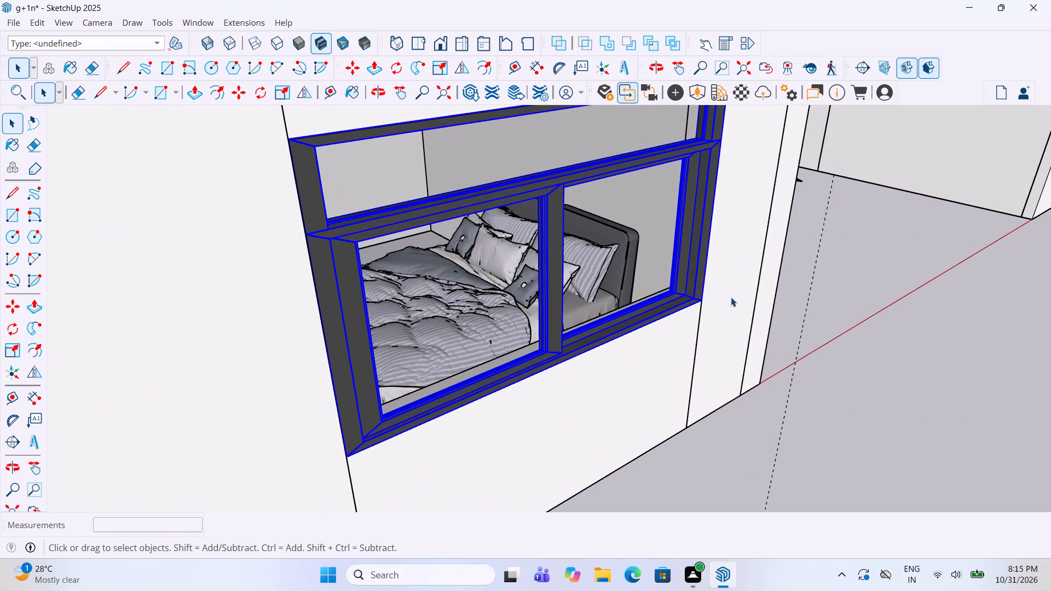
{"action": "left_click", "coordinate": [866, 309]}
{"action": "scroll", "coordinate": [604, 323], "scroll_direction": "down", "scroll_amount": 6}
{"action": "scroll", "coordinate": [472, 260], "scroll_direction": "down", "scroll_amount": 13}
{"action": "scroll", "coordinate": [505, 314], "scroll_direction": "down", "scroll_amount": 7}
Flip the second house's bedroom window in the side wall about the plane parallel to that wall.
{"action": "scroll", "coordinate": [607, 198], "scroll_direction": "up", "scroll_amount": 3}
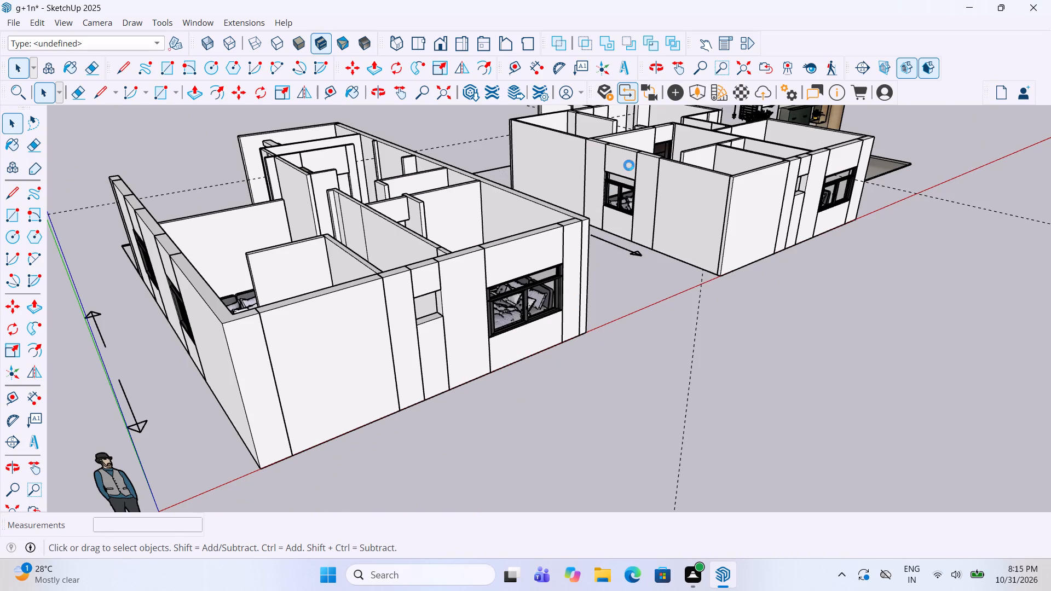
{"action": "scroll", "coordinate": [629, 165], "scroll_direction": "up", "scroll_amount": 15}
{"action": "scroll", "coordinate": [630, 210], "scroll_direction": "up", "scroll_amount": 4}
{"action": "left_click", "coordinate": [634, 236]}
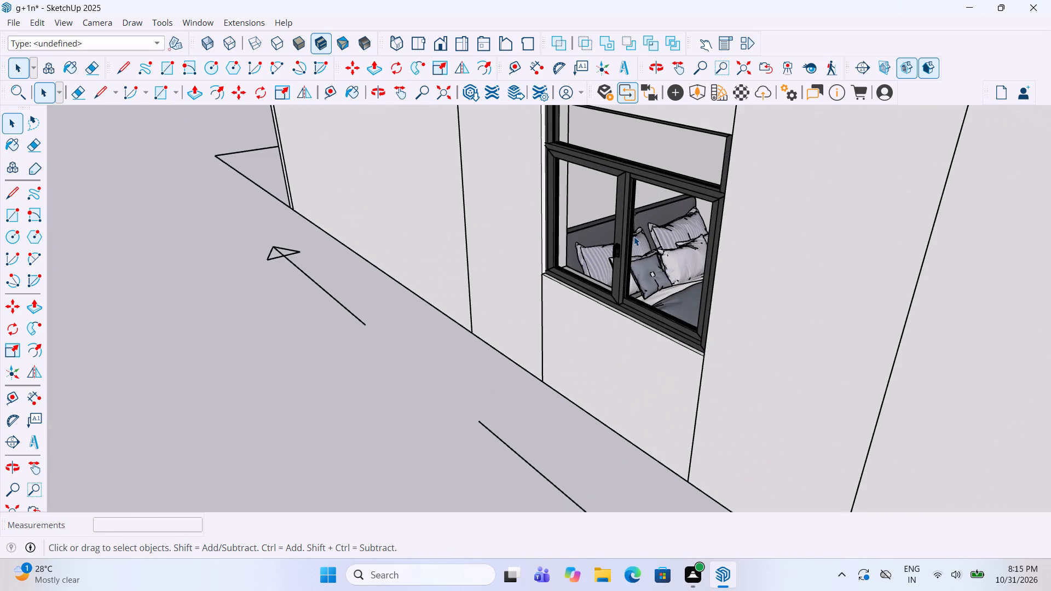
{"action": "left_click", "coordinate": [39, 371]}
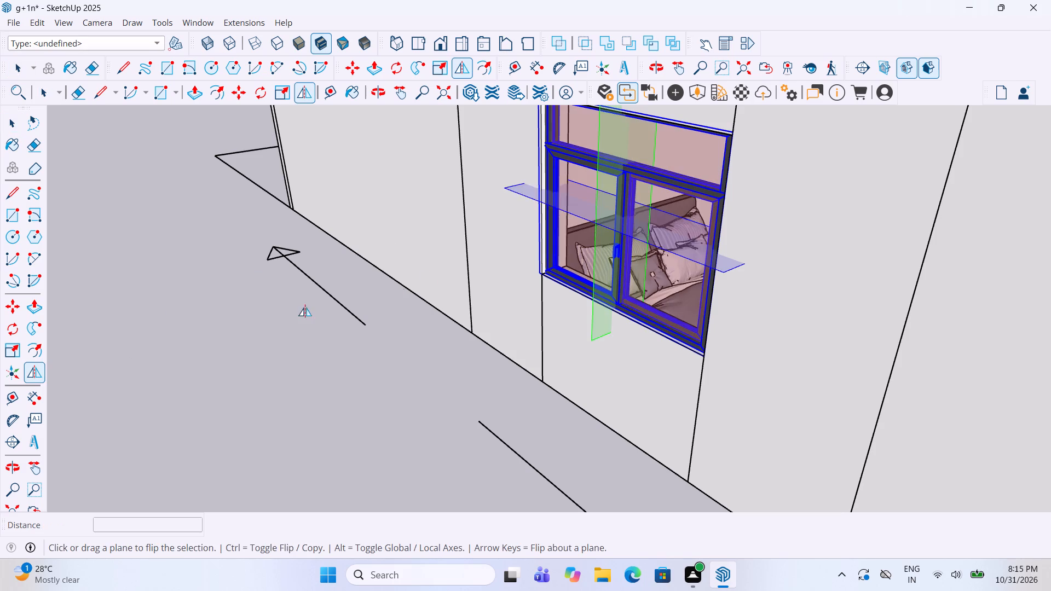
{"action": "left_click", "coordinate": [670, 195]}
{"action": "key", "text": "space"}
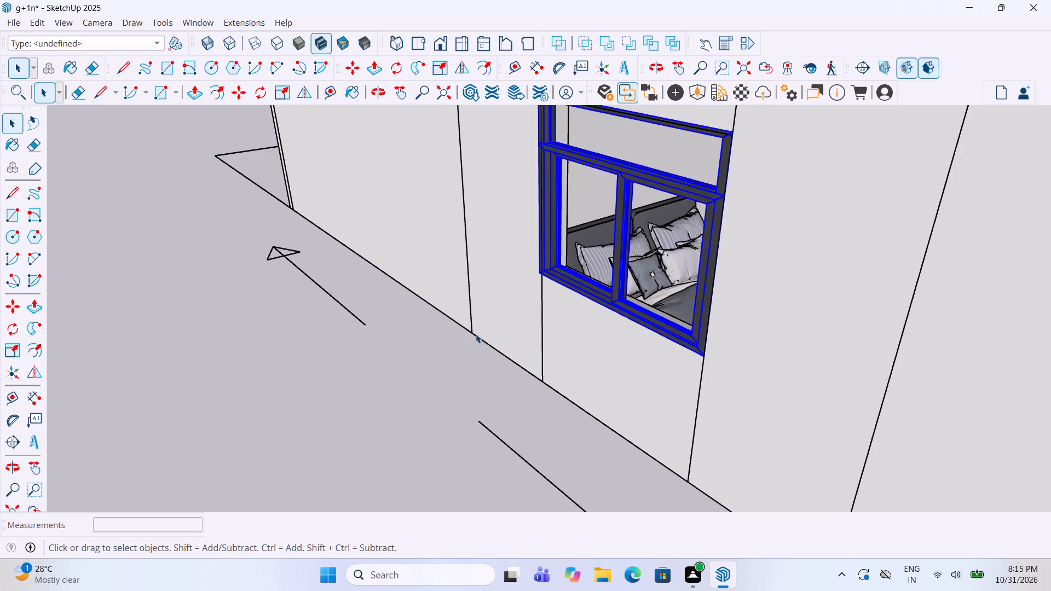
{"action": "left_click", "coordinate": [473, 338]}
Examine the second house's large bedroom window in the end wall from outside.
{"action": "scroll", "coordinate": [373, 334], "scroll_direction": "down", "scroll_amount": 11}
{"action": "middle_click_drag", "start_coordinate": [786, 305], "coordinate": [756, 296]}
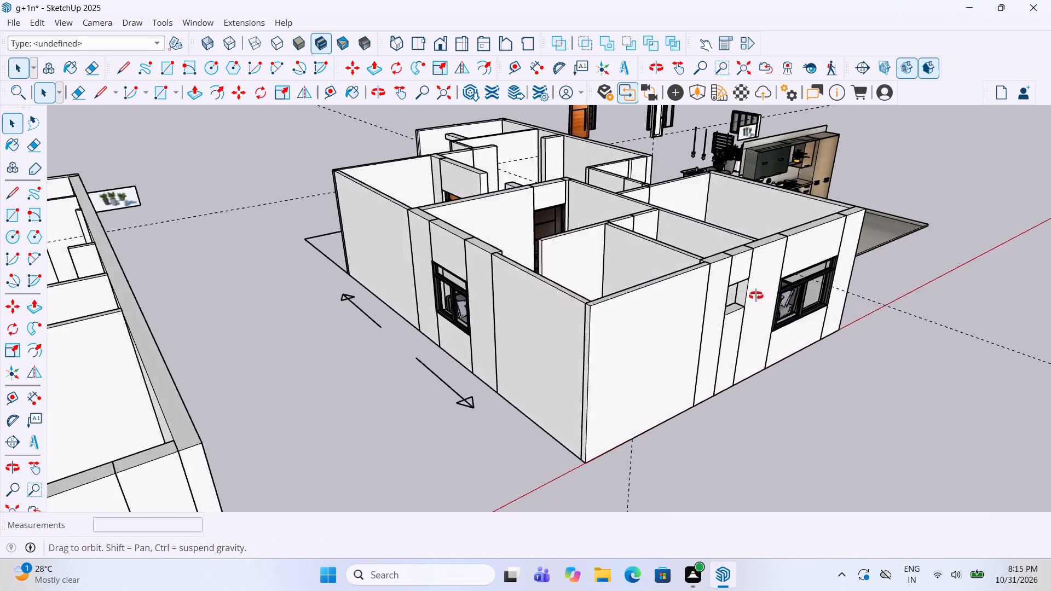
{"action": "middle_click_drag", "start_coordinate": [756, 296], "coordinate": [633, 285]}
{"action": "scroll", "coordinate": [720, 307], "scroll_direction": "up", "scroll_amount": 16}
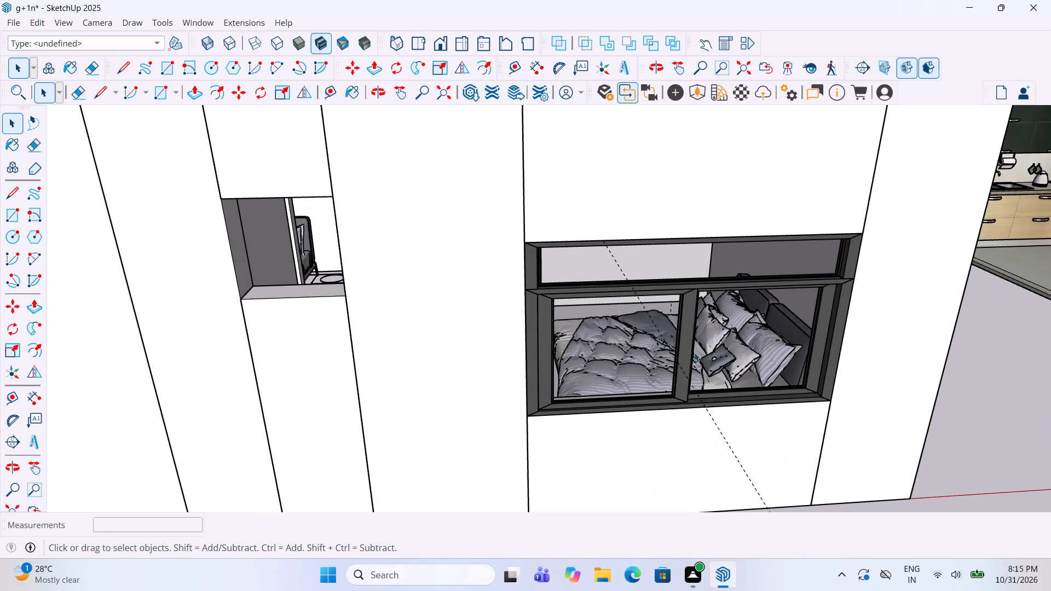
{"action": "scroll", "coordinate": [696, 363], "scroll_direction": "up", "scroll_amount": 6}
{"action": "scroll", "coordinate": [679, 354], "scroll_direction": "down", "scroll_amount": 12}
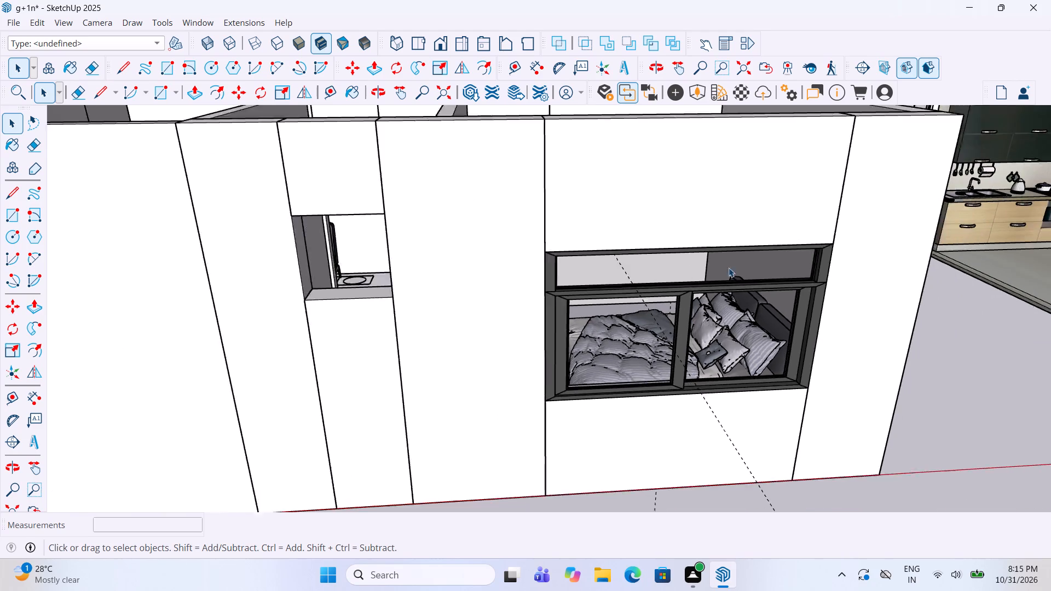
Delete the dashed guide lines crossing in front of and behind the two houses.
{"action": "scroll", "coordinate": [731, 269], "scroll_direction": "down", "scroll_amount": 12}
{"action": "left_click_drag", "start_coordinate": [850, 401], "coordinate": [735, 430]}
{"action": "left_click_drag", "start_coordinate": [865, 476], "coordinate": [802, 405]}
{"action": "key", "text": "Delete"}
{"action": "left_click_drag", "start_coordinate": [744, 464], "coordinate": [648, 426]}
{"action": "key", "text": "Delete"}
{"action": "scroll", "coordinate": [711, 407], "scroll_direction": "down", "scroll_amount": 7}
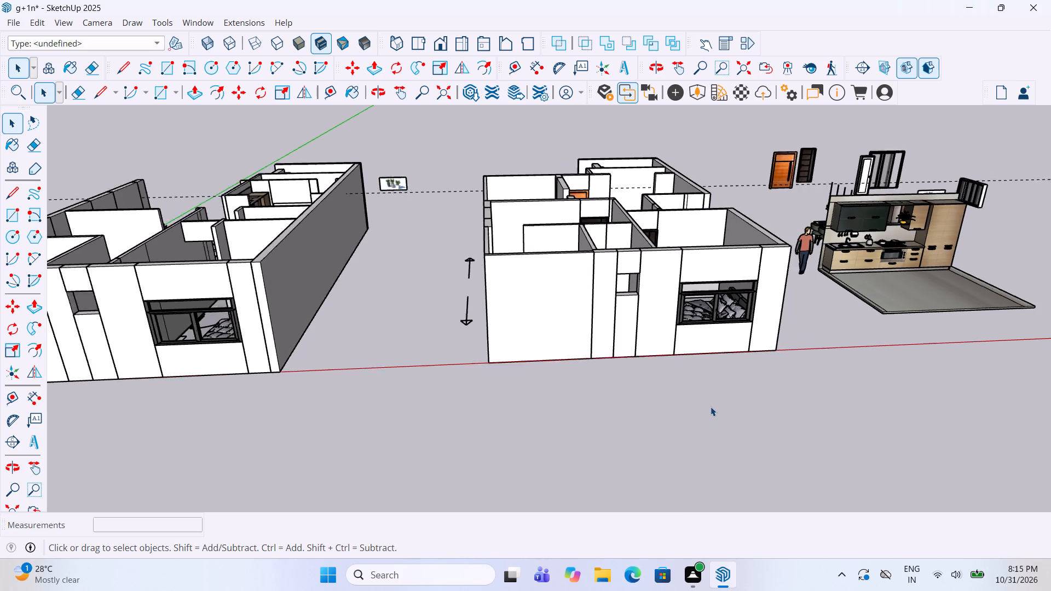
{"action": "scroll", "coordinate": [706, 408], "scroll_direction": "down", "scroll_amount": 4}
{"action": "left_click_drag", "start_coordinate": [536, 288], "coordinate": [518, 268]}
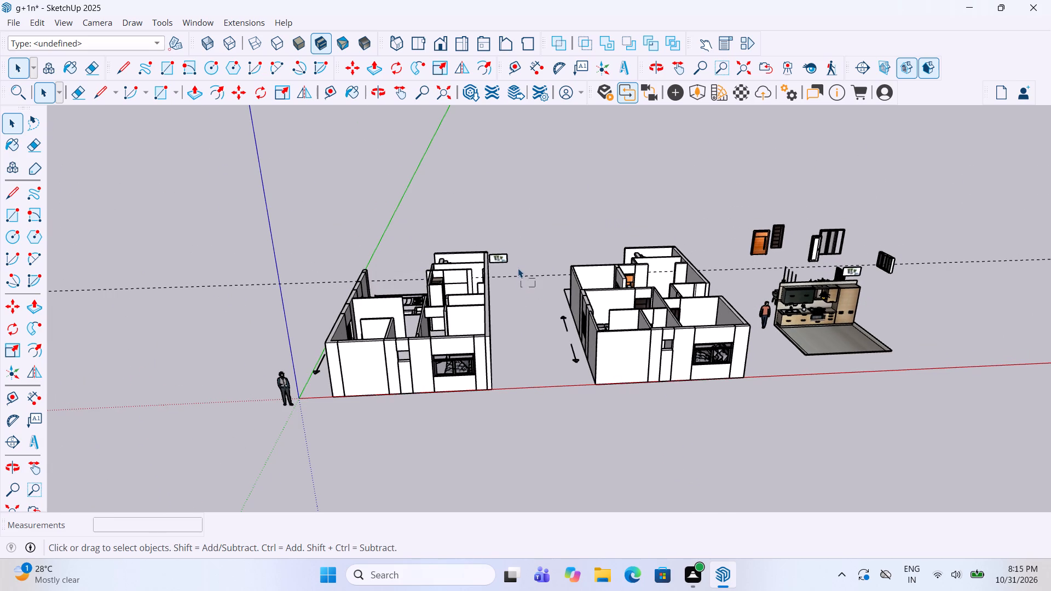
{"action": "left_click_drag", "start_coordinate": [518, 268], "coordinate": [517, 265]}
{"action": "key", "text": "Delete"}
Select the louvred ventilator component beside the potted-plant picture among the spare components.
{"action": "scroll", "coordinate": [513, 283], "scroll_direction": "down", "scroll_amount": 3}
{"action": "middle_click_drag", "start_coordinate": [604, 285], "coordinate": [621, 312]}
{"action": "scroll", "coordinate": [792, 246], "scroll_direction": "up", "scroll_amount": 6}
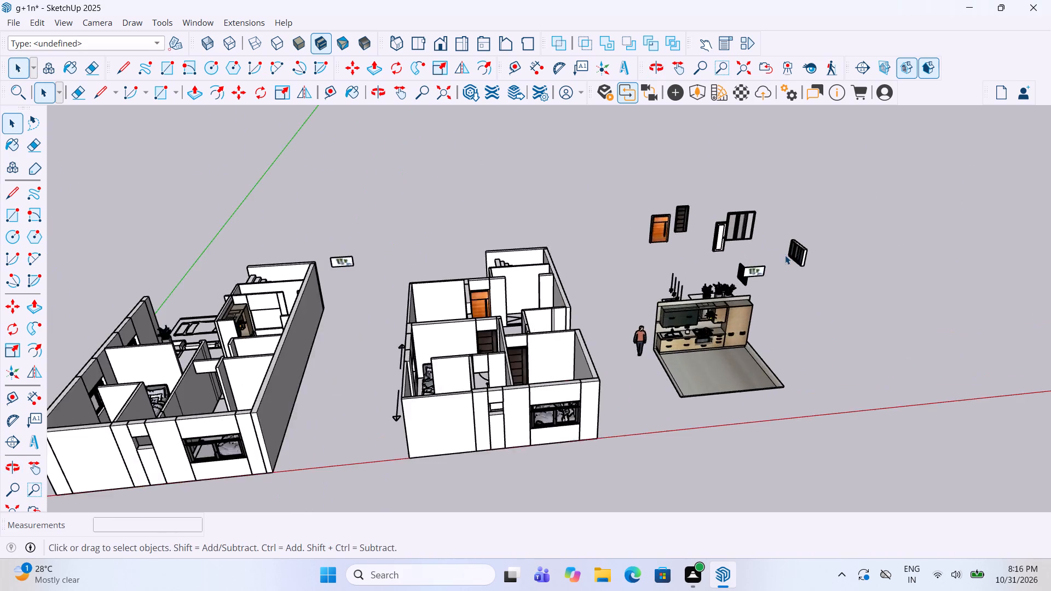
{"action": "scroll", "coordinate": [785, 255], "scroll_direction": "up", "scroll_amount": 8}
{"action": "scroll", "coordinate": [726, 264], "scroll_direction": "up", "scroll_amount": 5}
{"action": "left_click", "coordinate": [702, 332]}
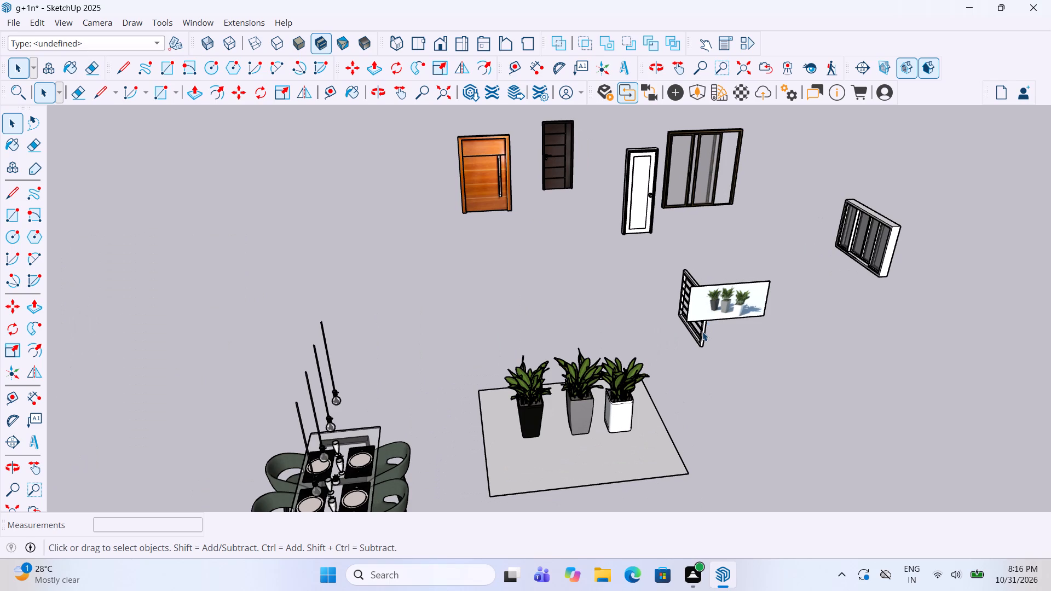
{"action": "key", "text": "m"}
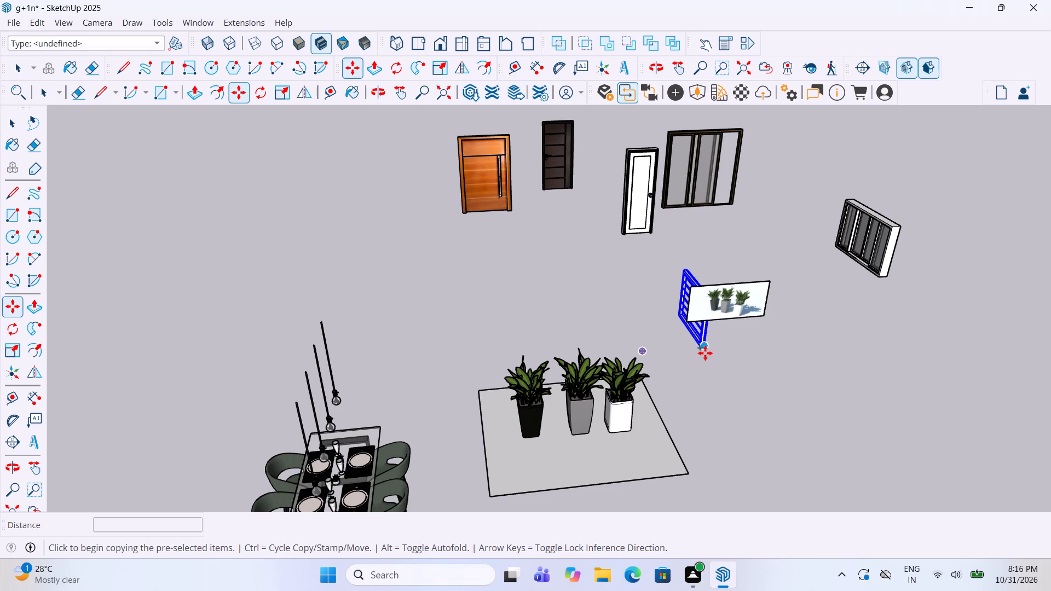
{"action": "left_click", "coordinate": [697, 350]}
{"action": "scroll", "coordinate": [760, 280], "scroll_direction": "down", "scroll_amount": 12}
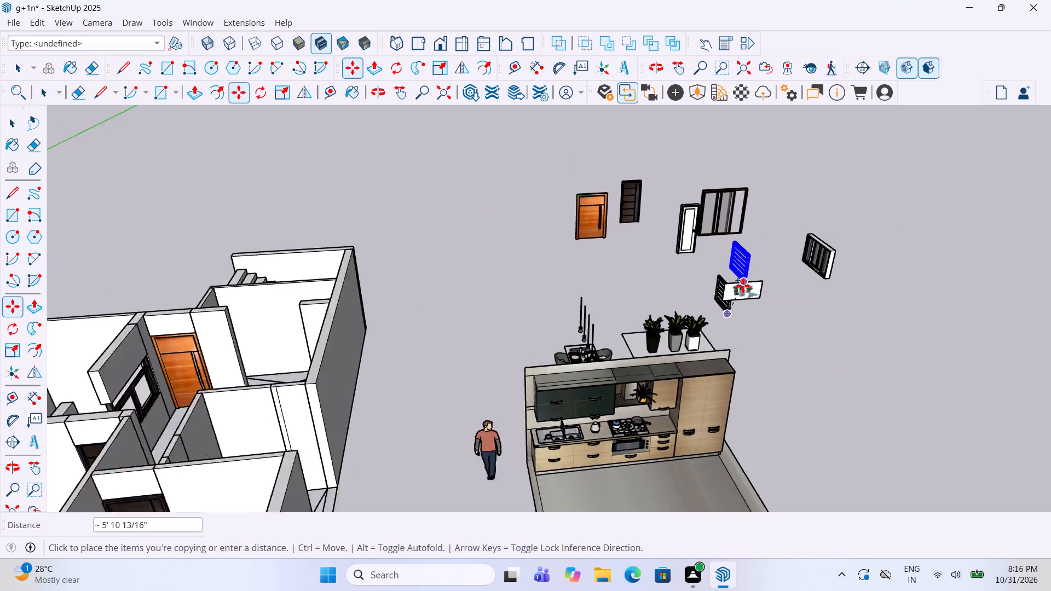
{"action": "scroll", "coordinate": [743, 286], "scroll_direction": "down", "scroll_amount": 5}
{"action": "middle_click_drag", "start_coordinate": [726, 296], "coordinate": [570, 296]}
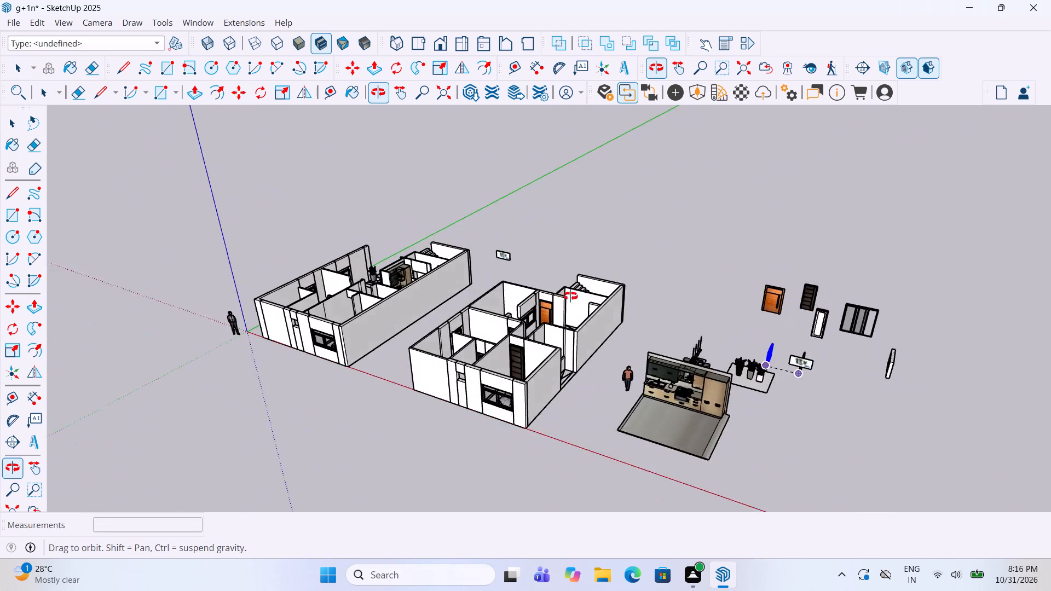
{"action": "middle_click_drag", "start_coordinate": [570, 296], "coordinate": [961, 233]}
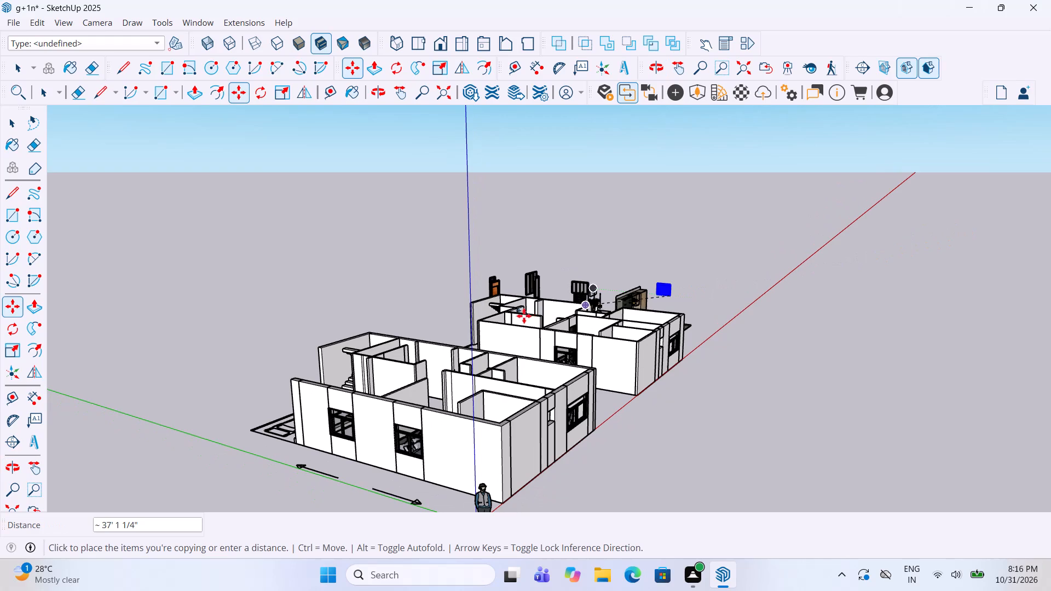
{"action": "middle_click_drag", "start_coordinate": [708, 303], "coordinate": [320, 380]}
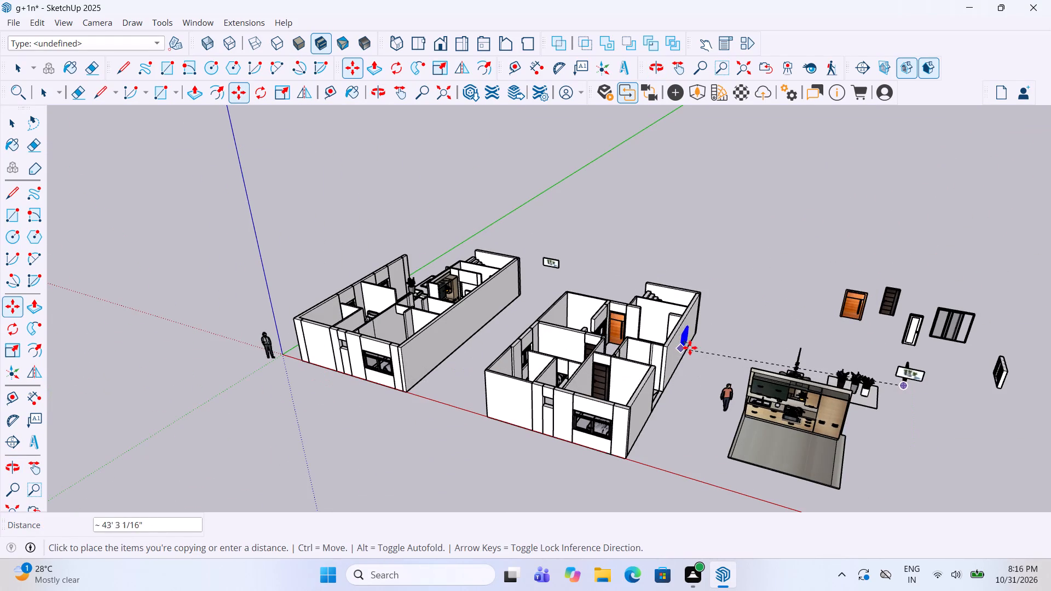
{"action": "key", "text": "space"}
Rotate the louvred ventilator 90 degrees about the vertical axis so it lies parallel to the red axis.
{"action": "scroll", "coordinate": [934, 352], "scroll_direction": "up", "scroll_amount": 4}
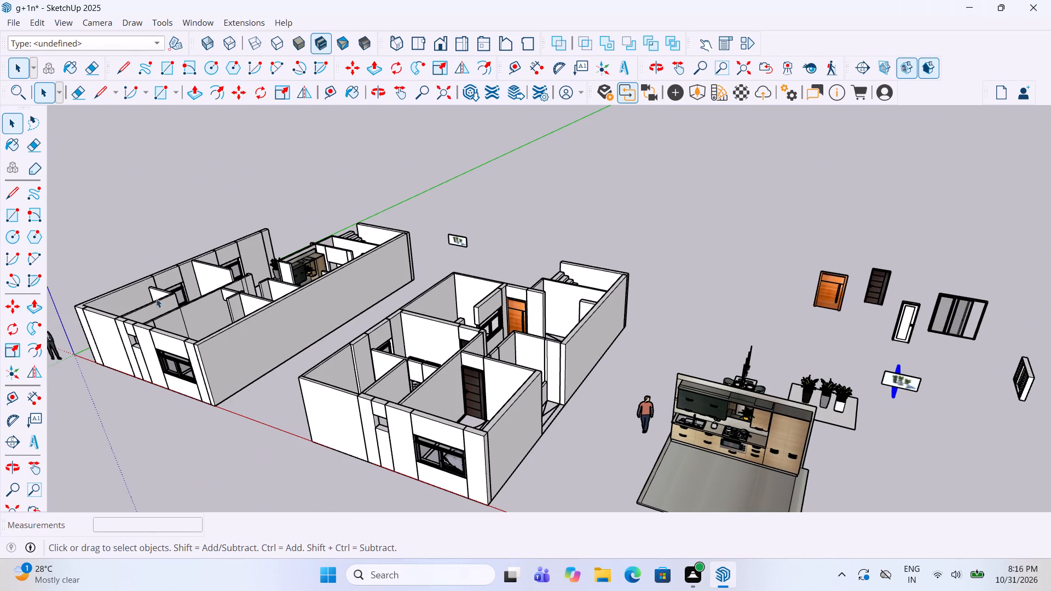
{"action": "left_click", "coordinate": [18, 331]}
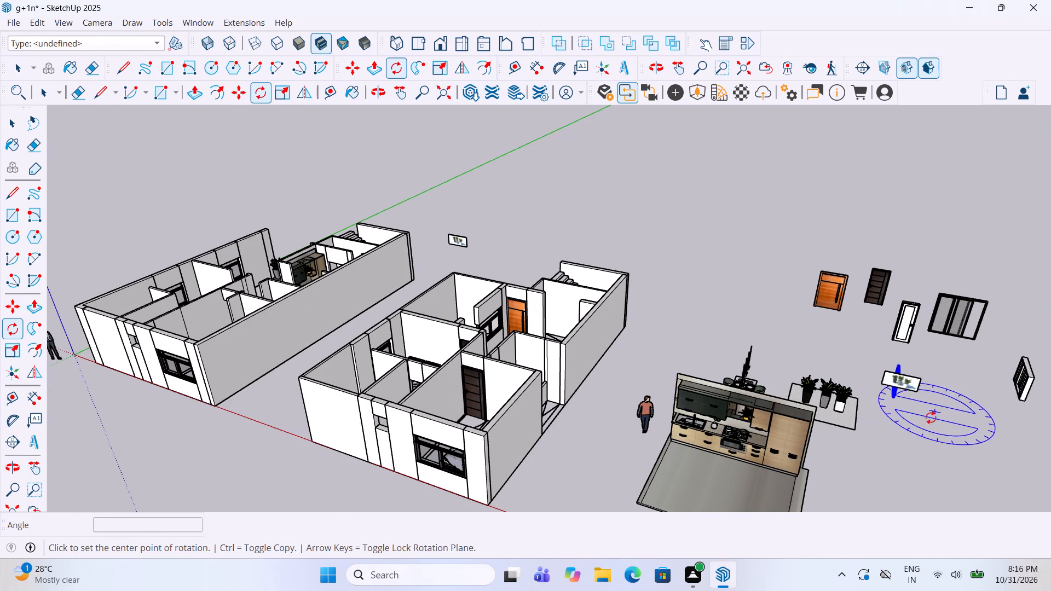
{"action": "left_click", "coordinate": [893, 424]}
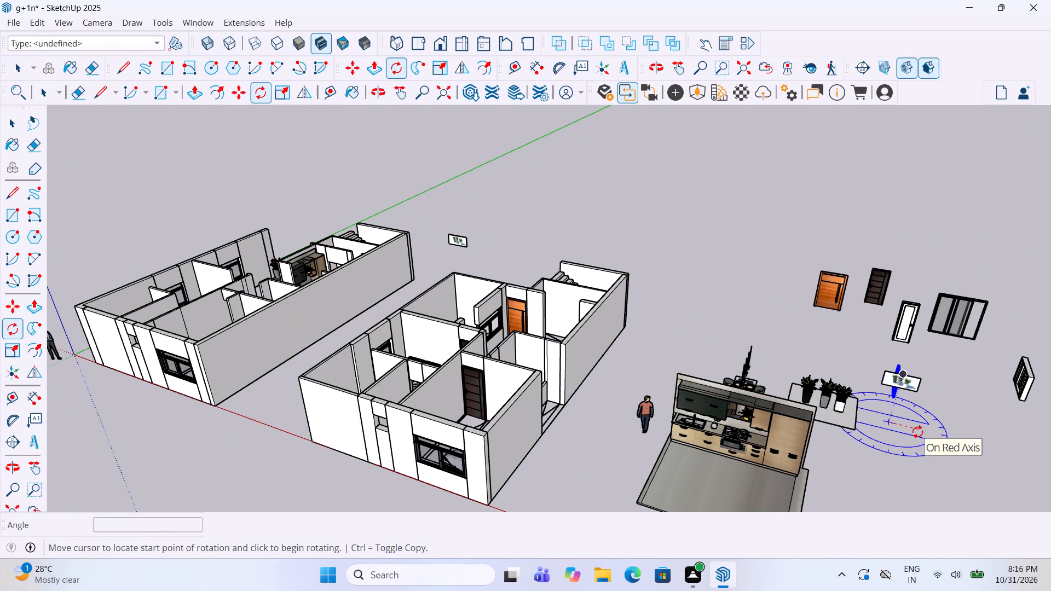
{"action": "left_click", "coordinate": [917, 432]}
{"action": "left_click", "coordinate": [892, 359]}
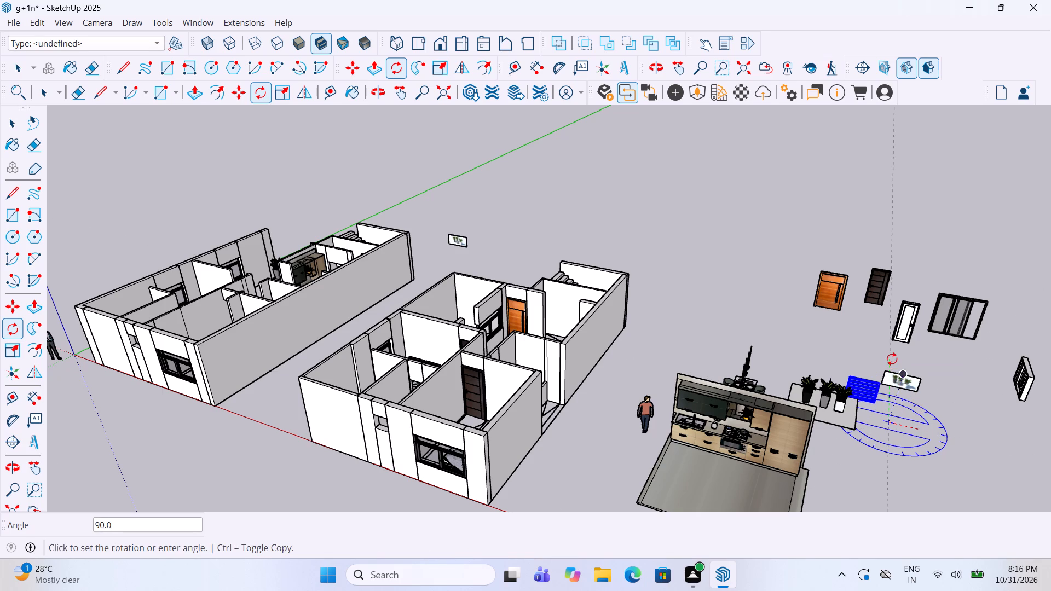
Move the louvred ventilator by its lower corner to the small opening's lower corner in the second house's end wall.
{"action": "key", "text": "m"}
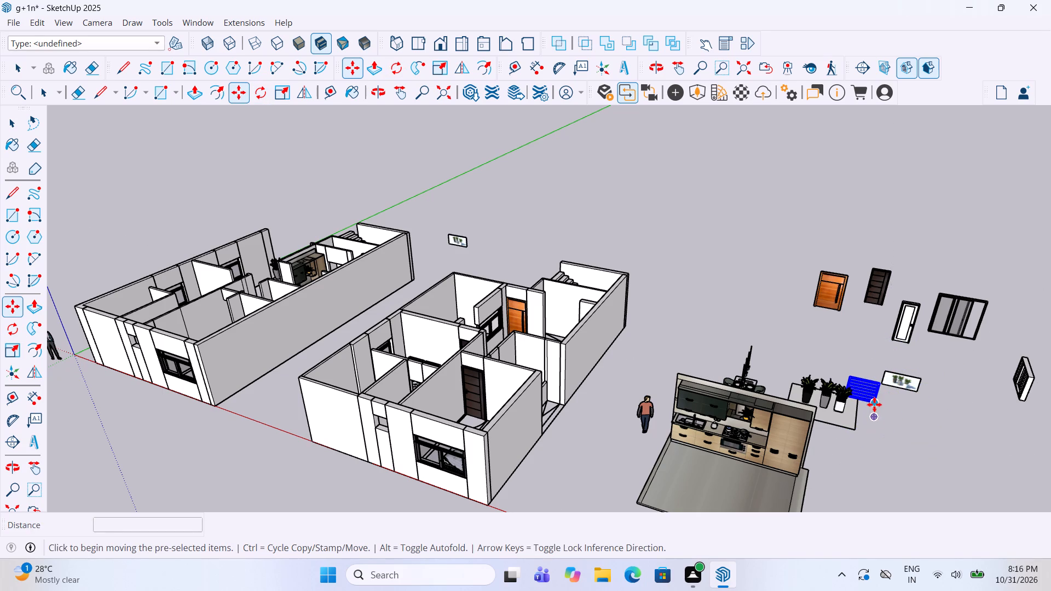
{"action": "left_click", "coordinate": [874, 404]}
{"action": "scroll", "coordinate": [903, 338], "scroll_direction": "down", "scroll_amount": 6}
{"action": "scroll", "coordinate": [619, 358], "scroll_direction": "up", "scroll_amount": 10}
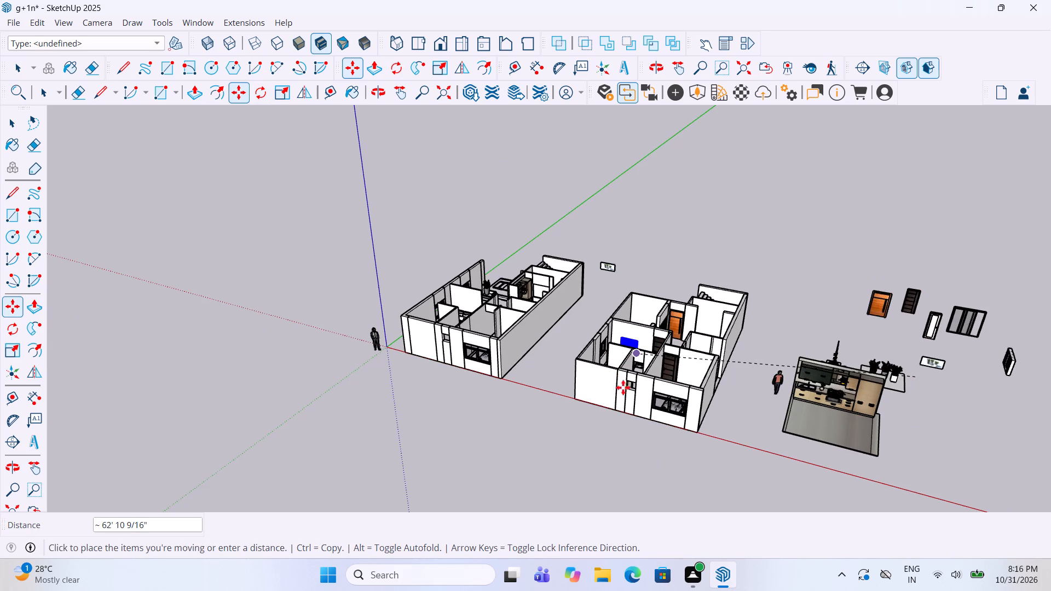
{"action": "scroll", "coordinate": [623, 387], "scroll_direction": "up", "scroll_amount": 19}
{"action": "scroll", "coordinate": [649, 360], "scroll_direction": "up", "scroll_amount": 2}
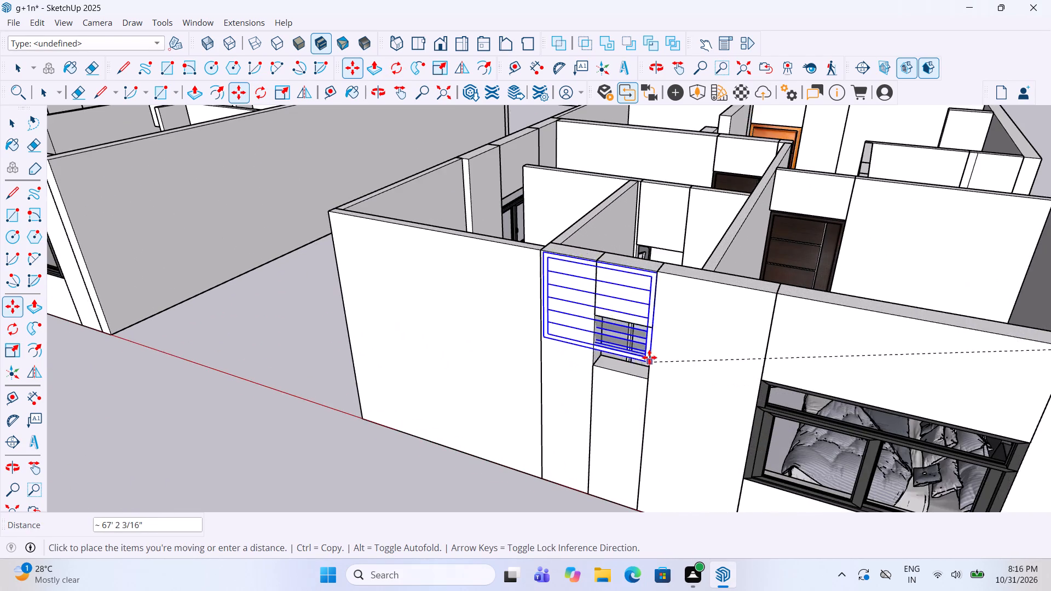
{"action": "scroll", "coordinate": [649, 357], "scroll_direction": "up", "scroll_amount": 4}
{"action": "left_click", "coordinate": [646, 398]}
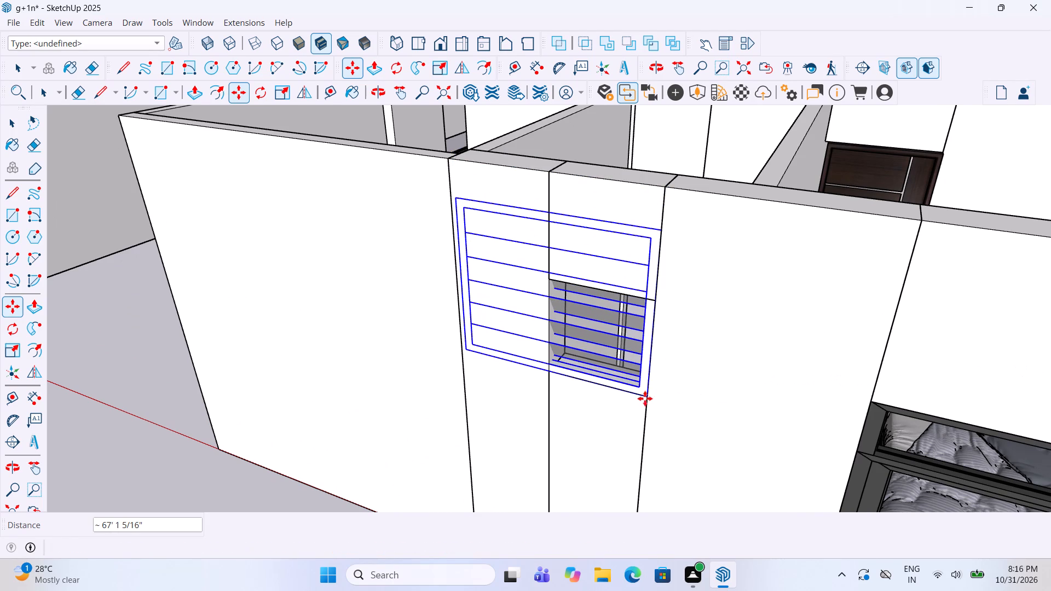
Scale the louvred ventilator uniformly to about half size, and its height by about 1.17, to fill the small wall opening.
{"action": "key", "text": "s"}
{"action": "middle_click_drag", "start_coordinate": [599, 376], "coordinate": [686, 374]}
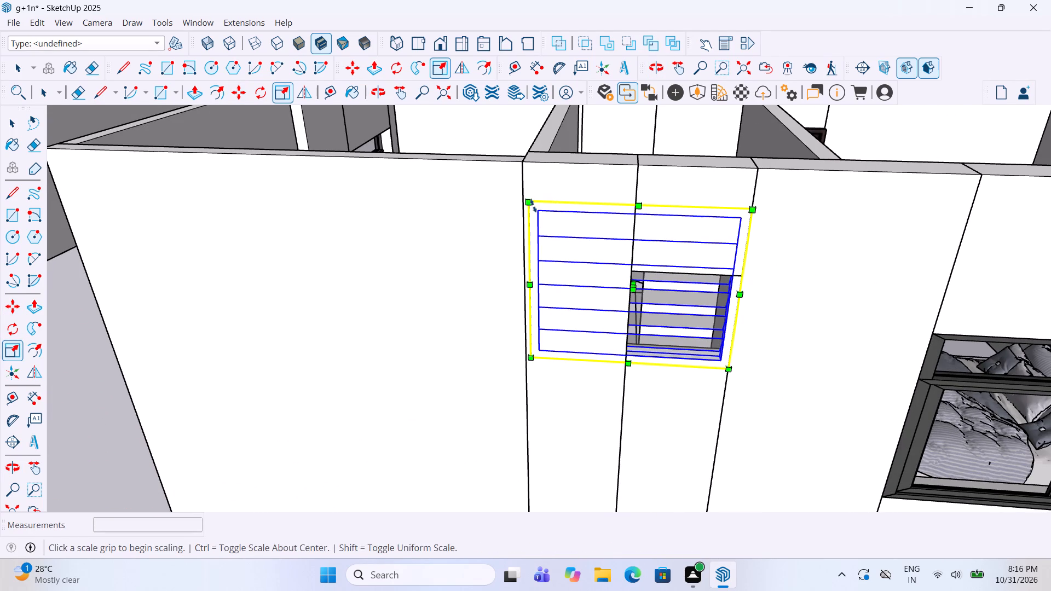
{"action": "left_click_drag", "start_coordinate": [530, 206], "coordinate": [631, 299]}
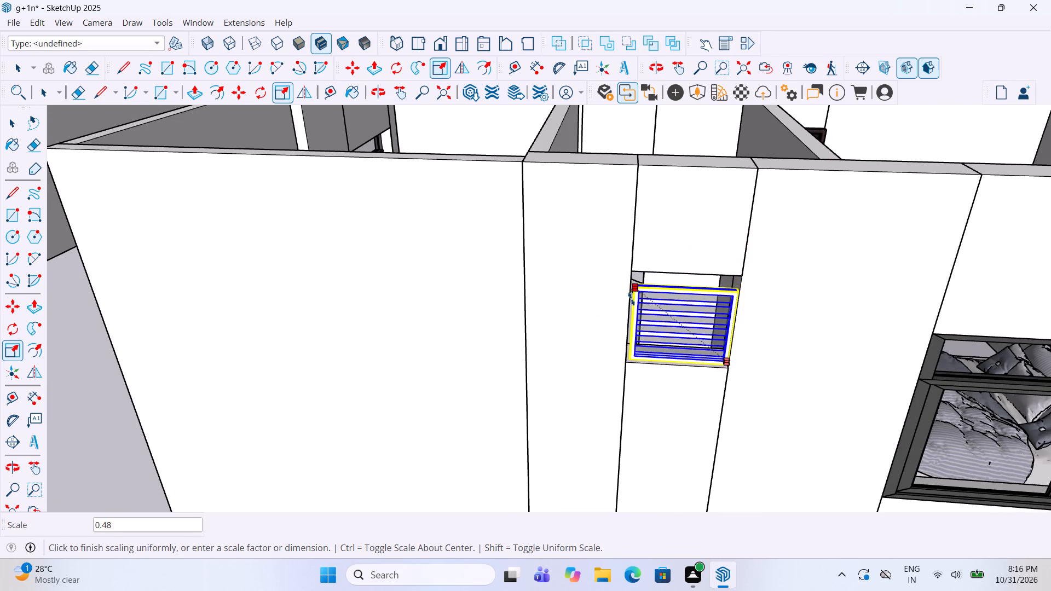
{"action": "left_click_drag", "start_coordinate": [631, 299], "coordinate": [618, 298]}
{"action": "scroll", "coordinate": [698, 266], "scroll_direction": "up", "scroll_amount": 3}
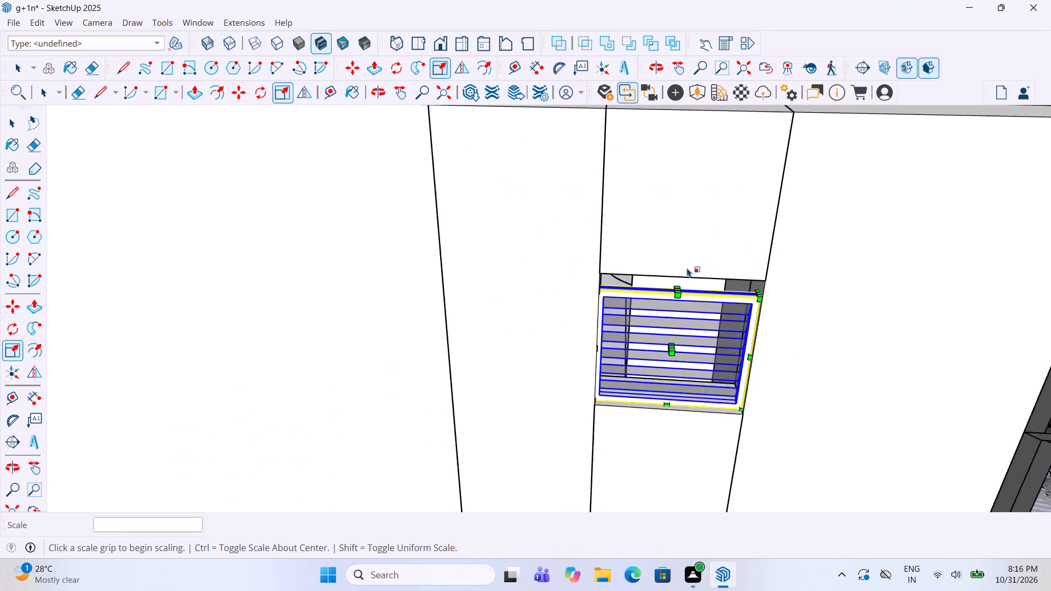
{"action": "scroll", "coordinate": [687, 268], "scroll_direction": "up", "scroll_amount": 2}
{"action": "left_click_drag", "start_coordinate": [678, 289], "coordinate": [676, 277]}
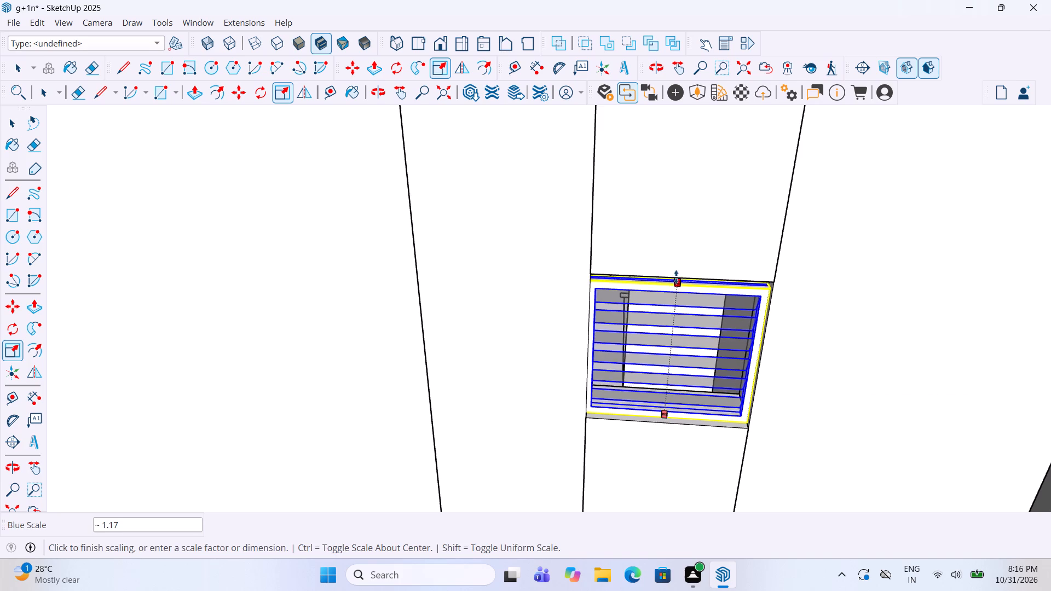
{"action": "left_click_drag", "start_coordinate": [676, 277], "coordinate": [676, 276]}
{"action": "scroll", "coordinate": [671, 309], "scroll_direction": "down", "scroll_amount": 4}
{"action": "middle_click_drag", "start_coordinate": [671, 349], "coordinate": [624, 322]}
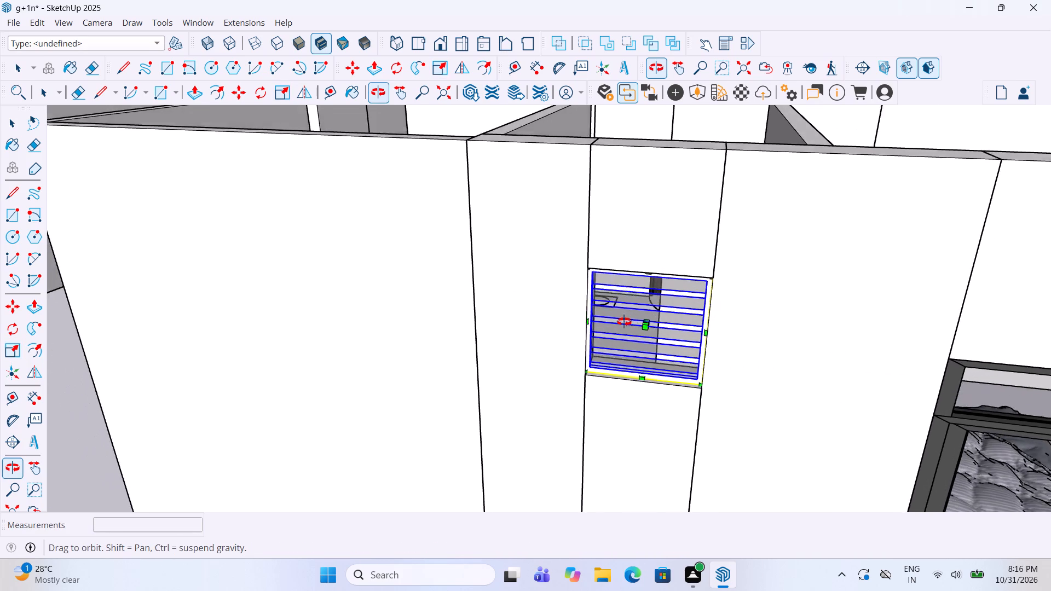
{"action": "middle_click_drag", "start_coordinate": [624, 322], "coordinate": [622, 321]}
{"action": "scroll", "coordinate": [611, 320], "scroll_direction": "up", "scroll_amount": 3}
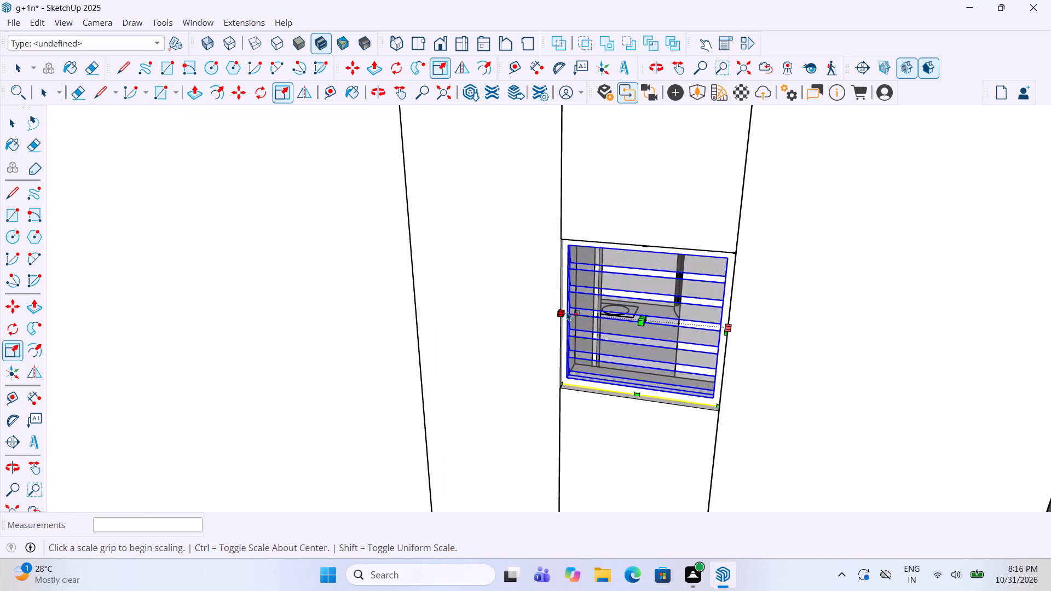
{"action": "key", "text": "space"}
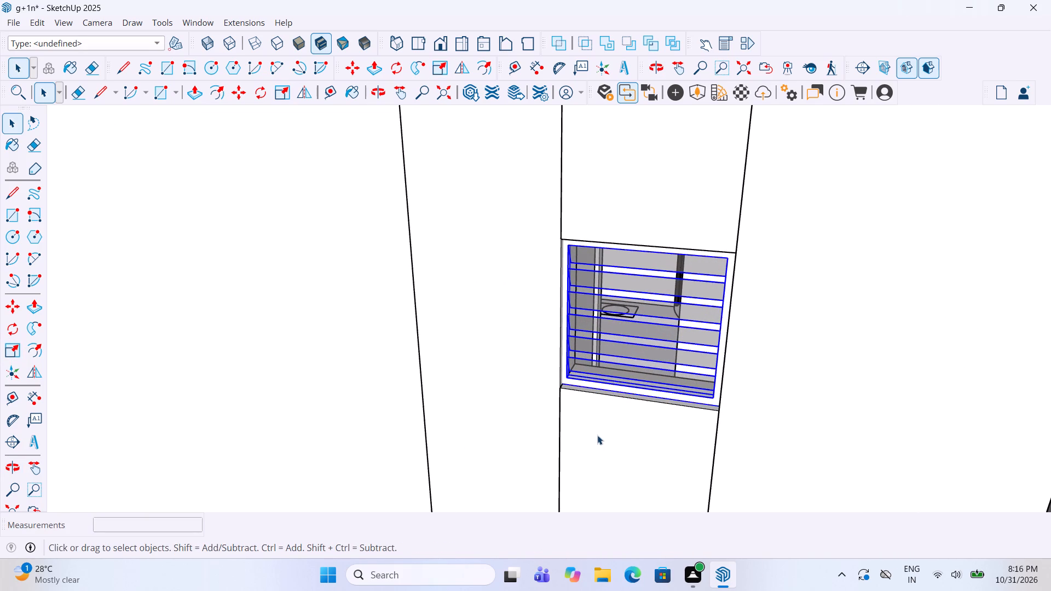
Copy the louvred ventilator by its lower corner from the second house into the matching small opening in the first house's end wall.
{"action": "left_click", "coordinate": [597, 447]}
{"action": "scroll", "coordinate": [642, 351], "scroll_direction": "down", "scroll_amount": 3}
{"action": "middle_click_drag", "start_coordinate": [642, 333], "coordinate": [668, 334]}
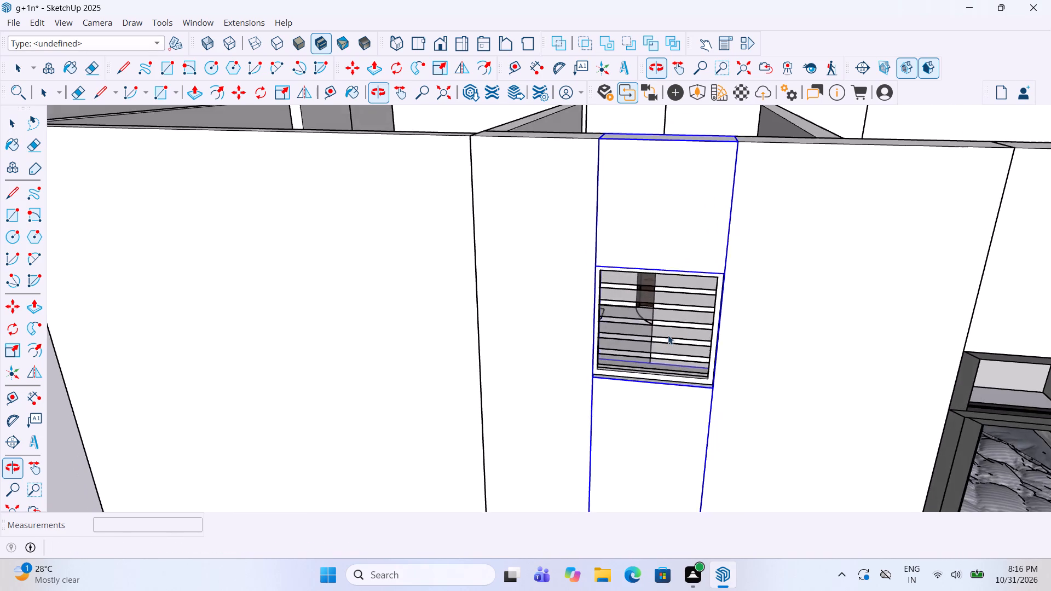
{"action": "scroll", "coordinate": [672, 314], "scroll_direction": "down", "scroll_amount": 17}
{"action": "left_click", "coordinate": [464, 431]}
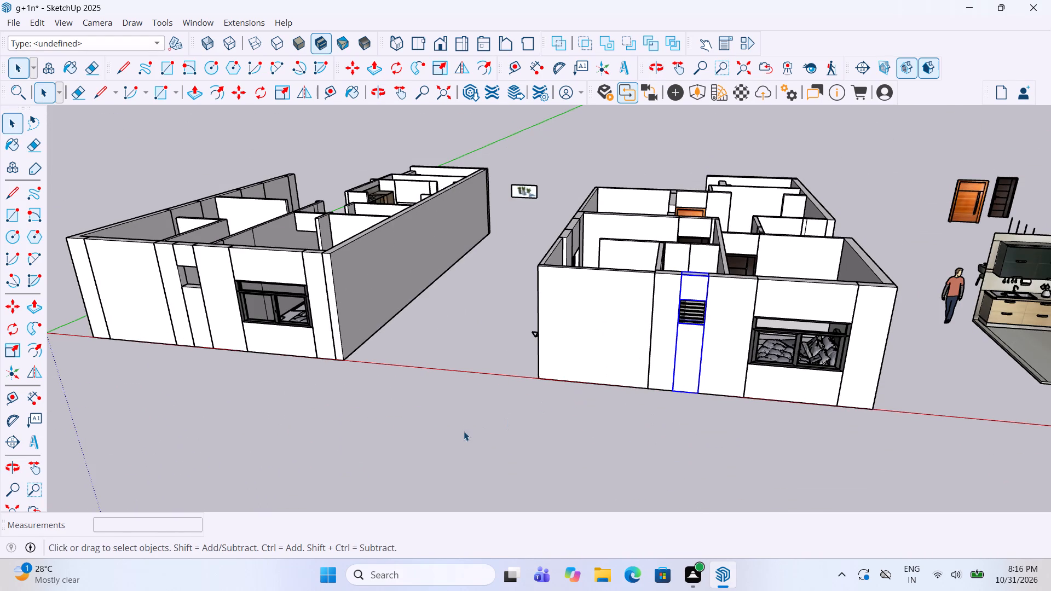
{"action": "scroll", "coordinate": [681, 318], "scroll_direction": "up", "scroll_amount": 8}
{"action": "left_click", "coordinate": [693, 314]}
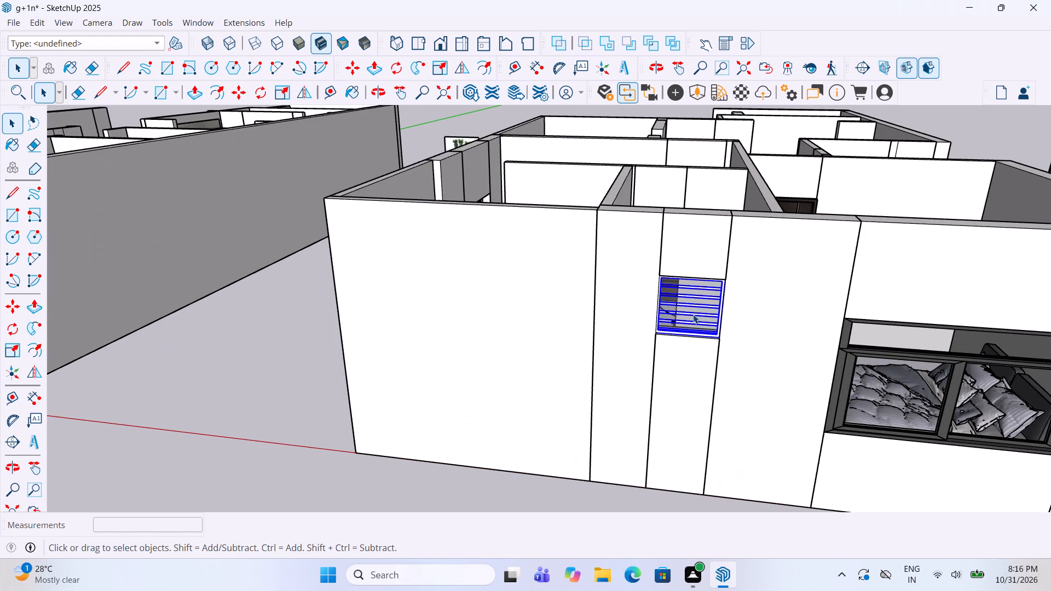
{"action": "scroll", "coordinate": [693, 314], "scroll_direction": "up", "scroll_amount": 2}
{"action": "key", "text": "m"}
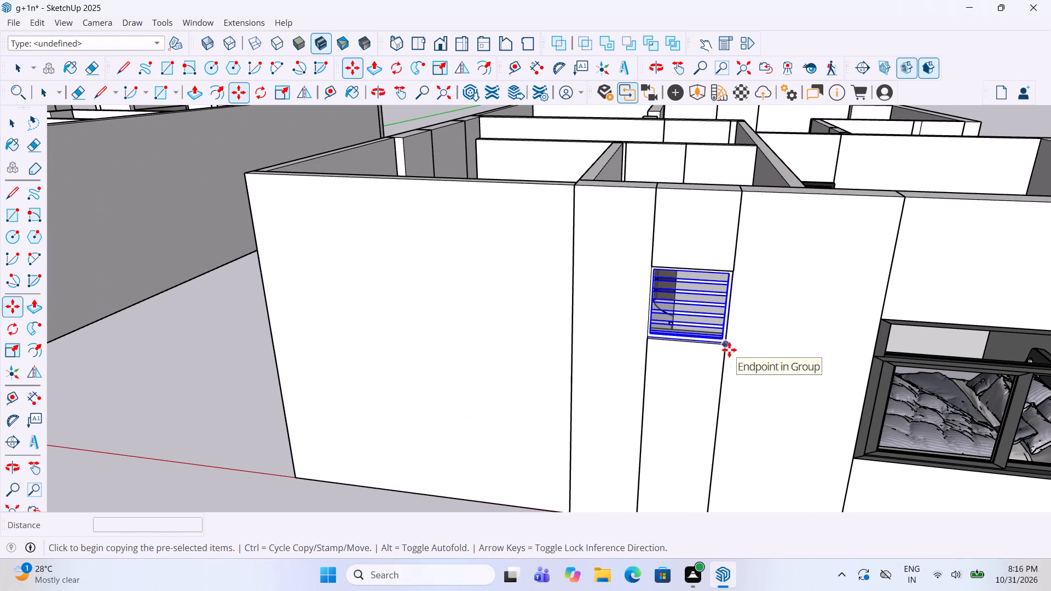
{"action": "left_click", "coordinate": [729, 350]}
{"action": "scroll", "coordinate": [829, 287], "scroll_direction": "down", "scroll_amount": 19}
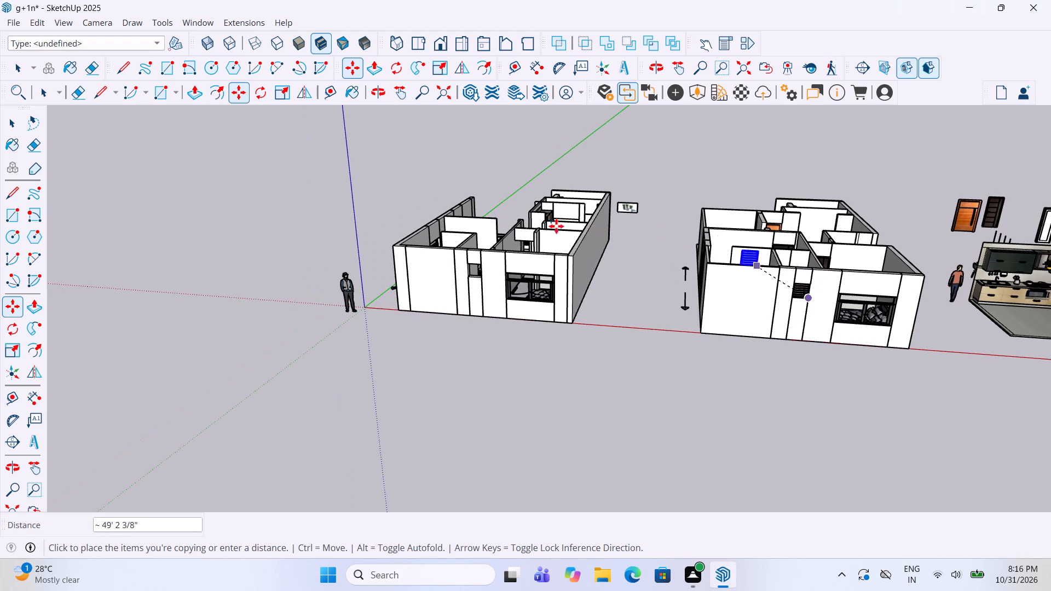
{"action": "scroll", "coordinate": [489, 226], "scroll_direction": "up", "scroll_amount": 1}
{"action": "scroll", "coordinate": [432, 236], "scroll_direction": "up", "scroll_amount": 5}
{"action": "scroll", "coordinate": [494, 278], "scroll_direction": "up", "scroll_amount": 5}
{"action": "scroll", "coordinate": [525, 366], "scroll_direction": "up", "scroll_amount": 5}
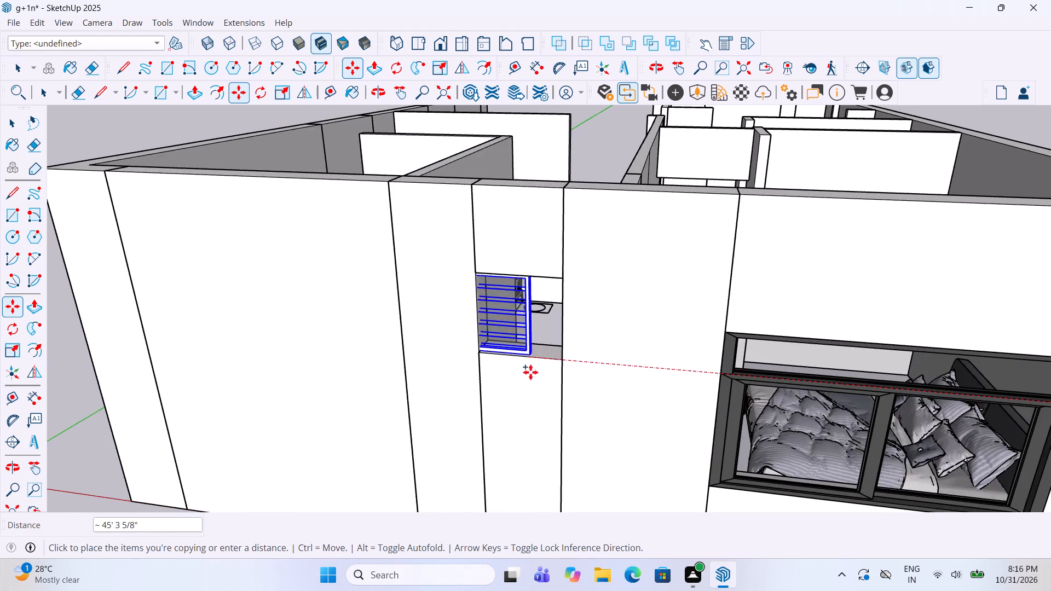
{"action": "scroll", "coordinate": [532, 373], "scroll_direction": "up", "scroll_amount": 6}
{"action": "left_click", "coordinate": [591, 353]}
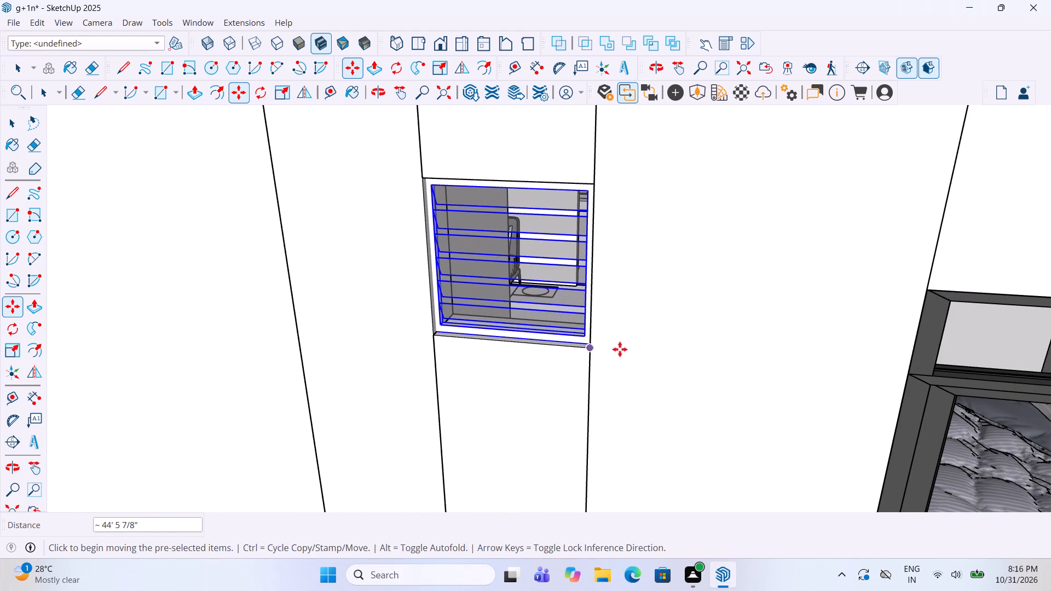
{"action": "key", "text": "space"}
{"action": "left_click", "coordinate": [666, 337]}
Flip the first house's louvred ventilator front to back about its red plane to reverse the slats' tilt.
{"action": "scroll", "coordinate": [667, 341], "scroll_direction": "down", "scroll_amount": 12}
{"action": "scroll", "coordinate": [628, 282], "scroll_direction": "down", "scroll_amount": 1}
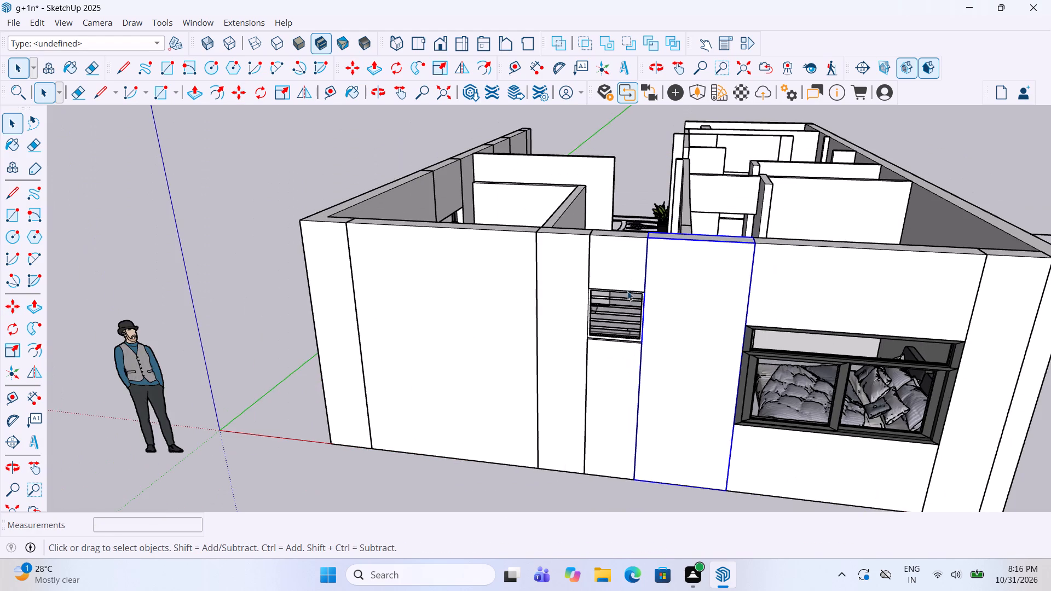
{"action": "scroll", "coordinate": [598, 296], "scroll_direction": "up", "scroll_amount": 10}
{"action": "scroll", "coordinate": [646, 317], "scroll_direction": "up", "scroll_amount": 1}
{"action": "middle_click_drag", "start_coordinate": [646, 317], "coordinate": [650, 335]}
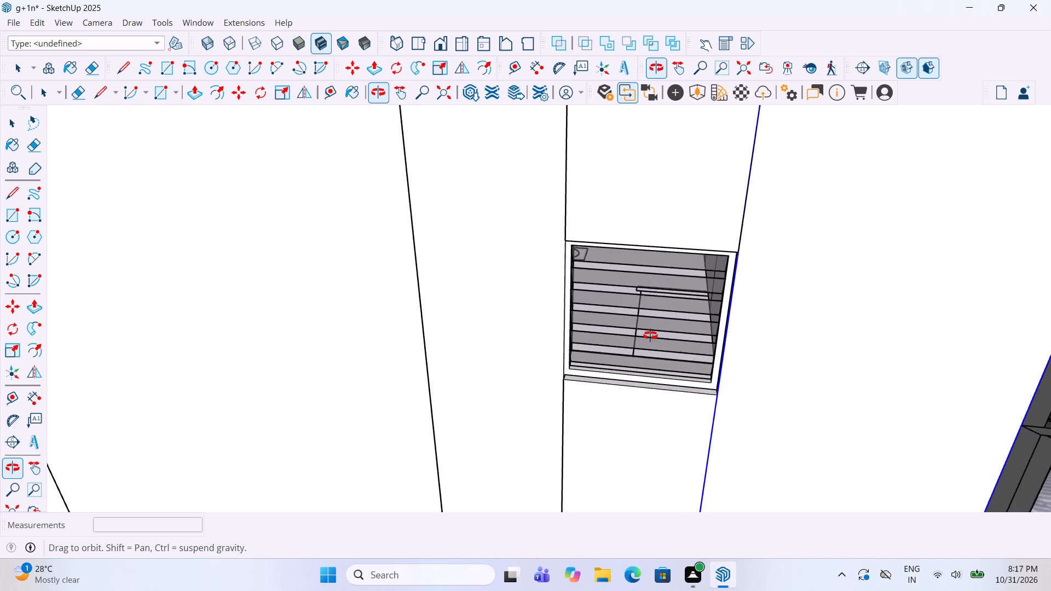
{"action": "middle_click_drag", "start_coordinate": [650, 335], "coordinate": [650, 289]}
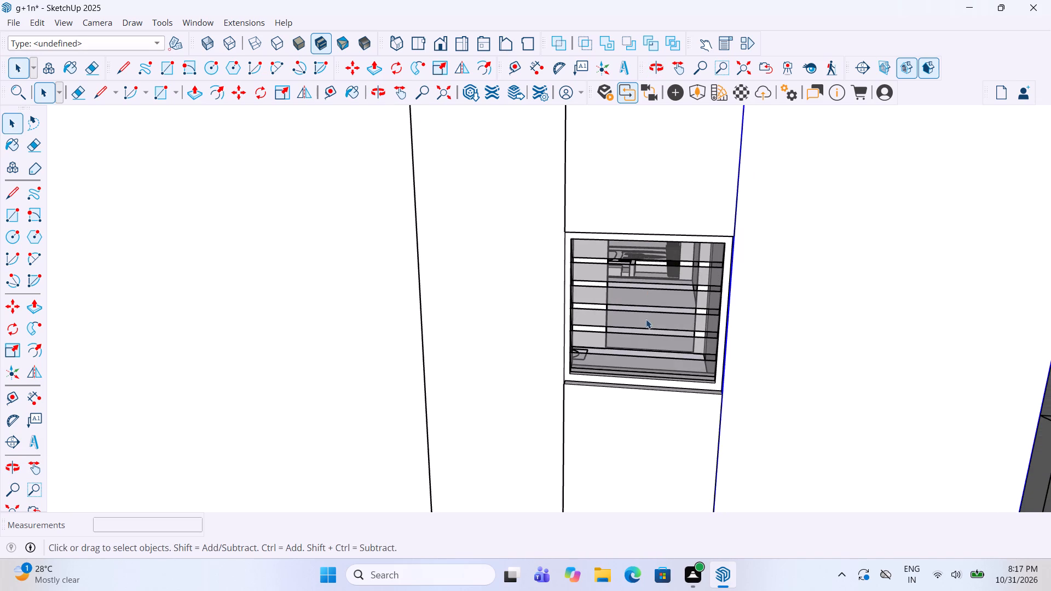
{"action": "scroll", "coordinate": [623, 295], "scroll_direction": "down", "scroll_amount": 4}
{"action": "middle_click_drag", "start_coordinate": [624, 296], "coordinate": [636, 323]}
{"action": "left_click", "coordinate": [647, 345]}
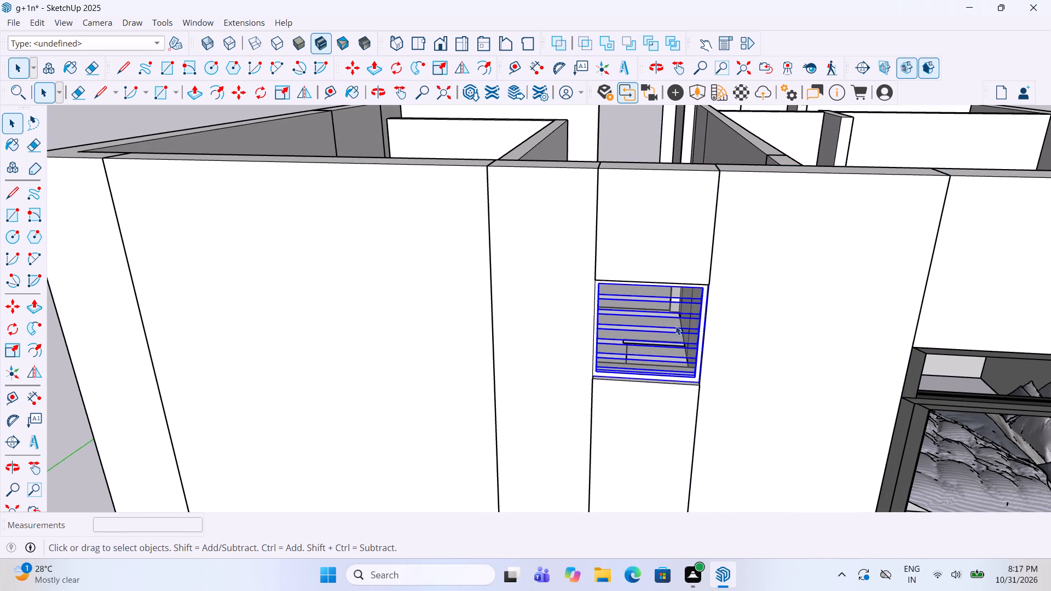
{"action": "left_click", "coordinate": [36, 367]}
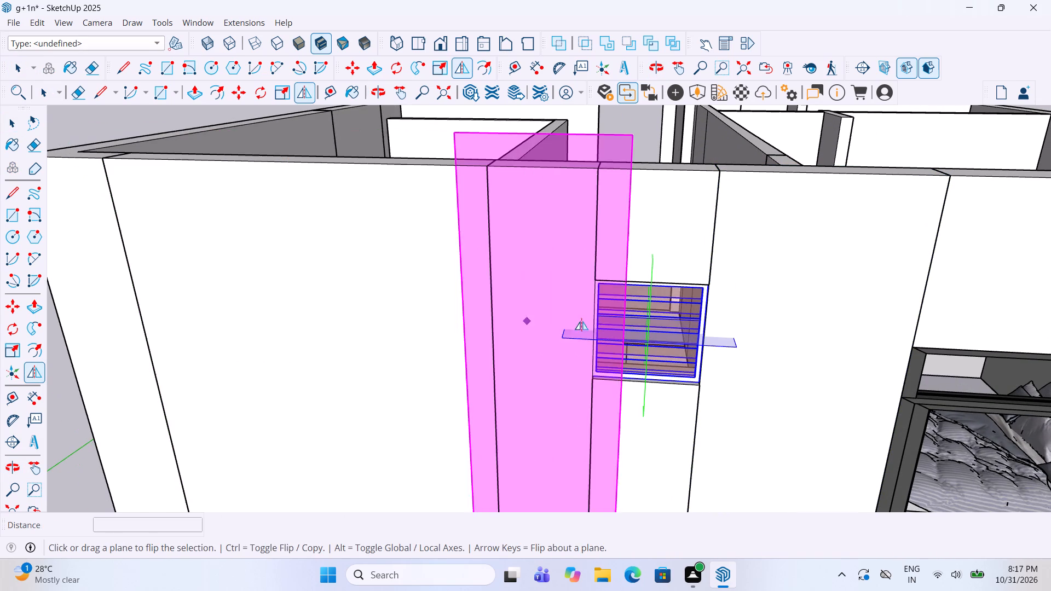
{"action": "left_click", "coordinate": [610, 305]}
{"action": "key", "text": "space"}
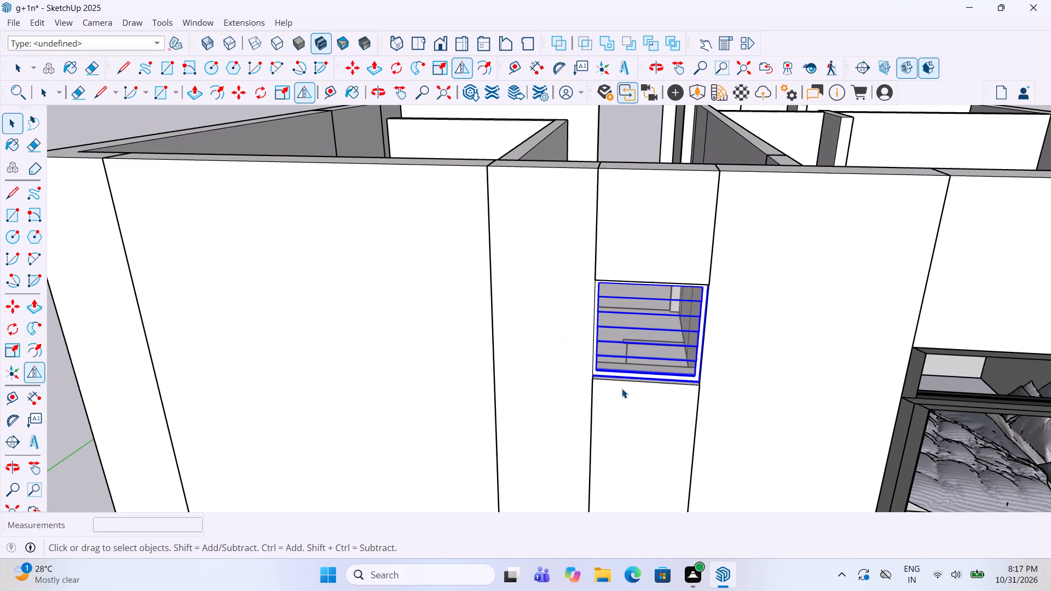
{"action": "left_click", "coordinate": [626, 400]}
Flip the second house's louvred ventilator front to back about its red plane, matching the slat direction of the first house's ventilator.
{"action": "middle_click_drag", "start_coordinate": [658, 351], "coordinate": [656, 348]}
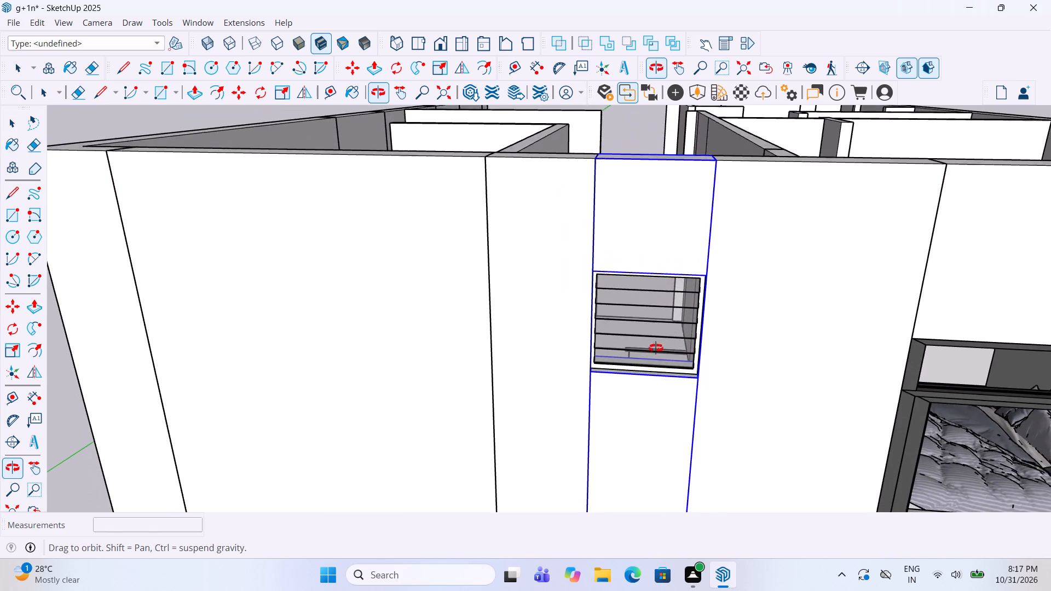
{"action": "middle_click_drag", "start_coordinate": [656, 348], "coordinate": [634, 270]}
{"action": "scroll", "coordinate": [630, 202], "scroll_direction": "up", "scroll_amount": 3}
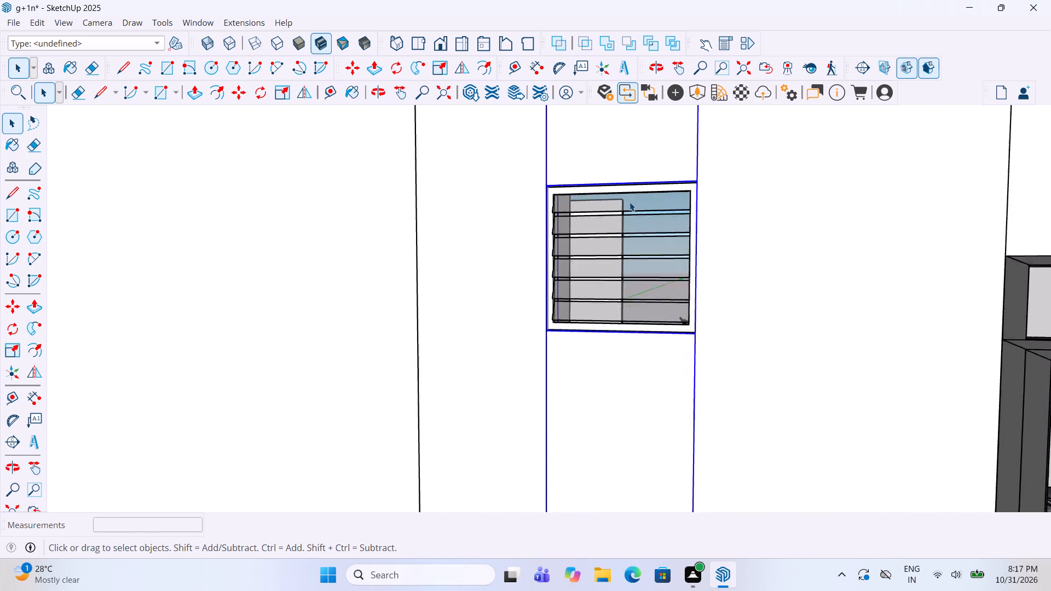
{"action": "scroll", "coordinate": [630, 202], "scroll_direction": "up", "scroll_amount": 3}
{"action": "scroll", "coordinate": [573, 315], "scroll_direction": "down", "scroll_amount": 9}
{"action": "scroll", "coordinate": [523, 304], "scroll_direction": "down", "scroll_amount": 12}
{"action": "scroll", "coordinate": [596, 302], "scroll_direction": "down", "scroll_amount": 3}
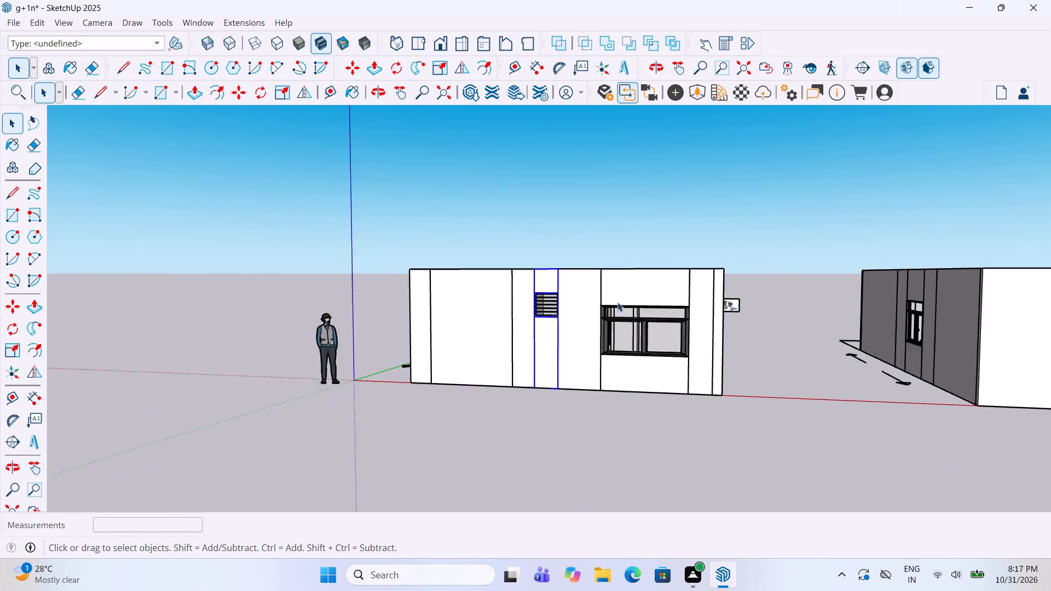
{"action": "scroll", "coordinate": [617, 302], "scroll_direction": "down", "scroll_amount": 2}
{"action": "scroll", "coordinate": [974, 315], "scroll_direction": "up", "scroll_amount": 5}
{"action": "scroll", "coordinate": [1046, 303], "scroll_direction": "up", "scroll_amount": 10}
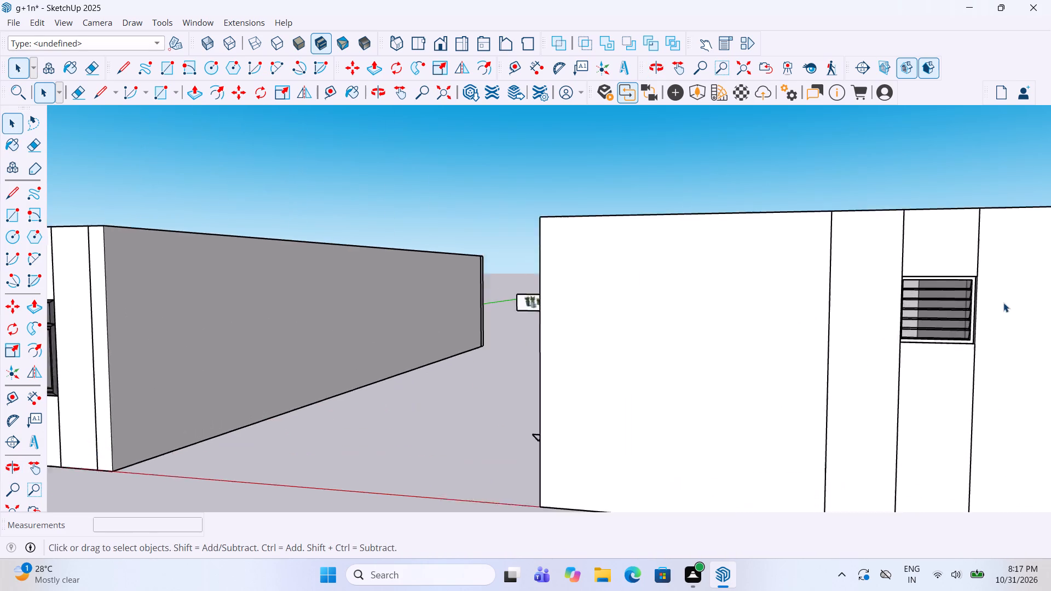
{"action": "scroll", "coordinate": [1003, 303], "scroll_direction": "up", "scroll_amount": 12}
{"action": "middle_click_drag", "start_coordinate": [863, 322], "coordinate": [846, 427]}
{"action": "left_click", "coordinate": [845, 349]}
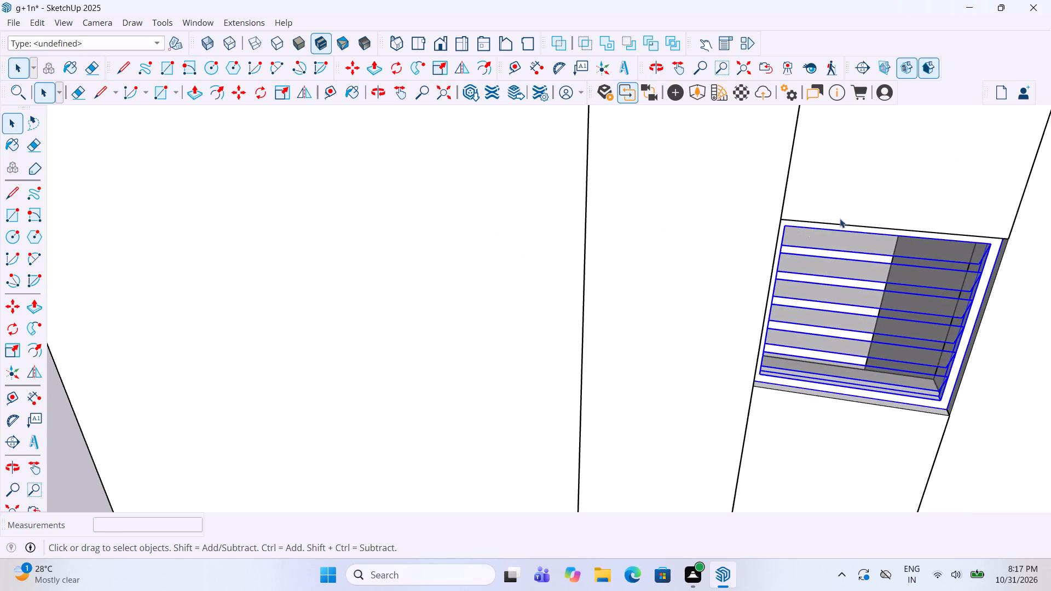
{"action": "left_click", "coordinate": [34, 372]}
{"action": "left_click", "coordinate": [809, 277]}
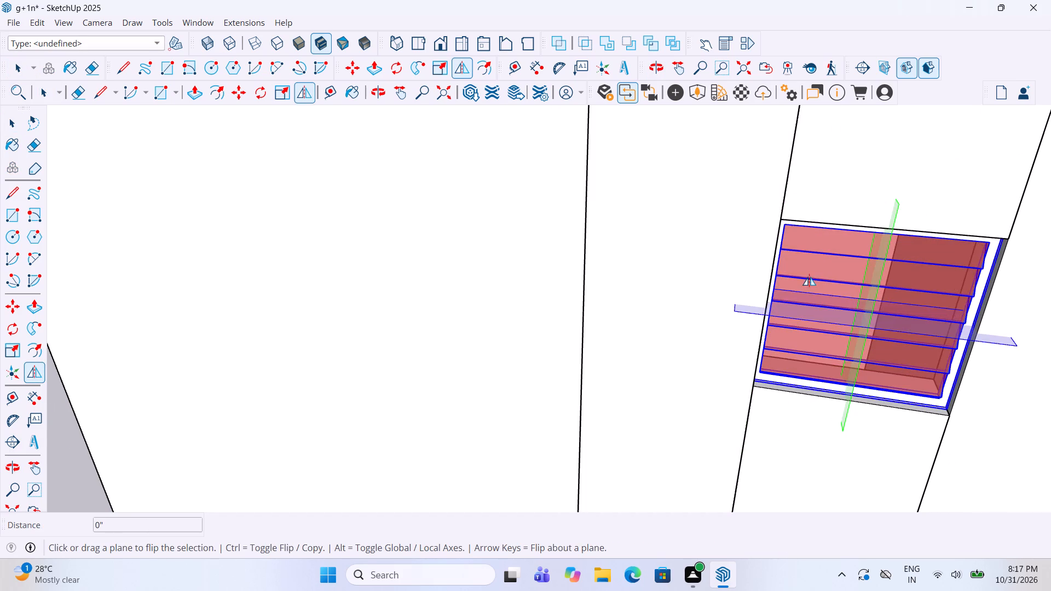
{"action": "key", "text": "space"}
{"action": "left_click", "coordinate": [685, 315]}
Look around both house models from all sides to check the windows and ventilators fitted in their walls.
{"action": "scroll", "coordinate": [685, 315], "scroll_direction": "down", "scroll_amount": 9}
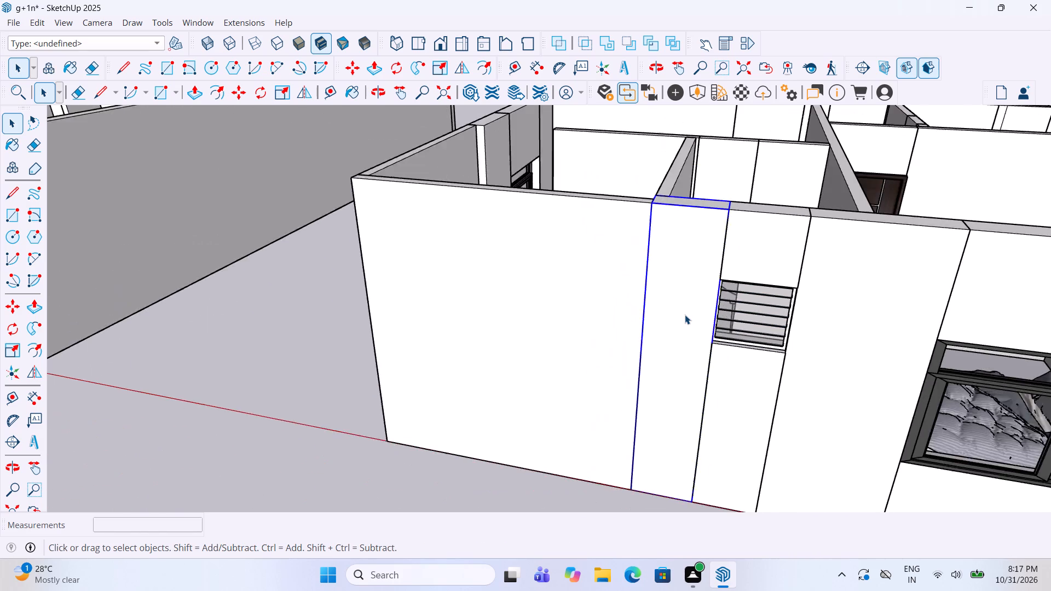
{"action": "scroll", "coordinate": [685, 315], "scroll_direction": "down", "scroll_amount": 5}
{"action": "left_click", "coordinate": [478, 452]}
{"action": "scroll", "coordinate": [720, 367], "scroll_direction": "down", "scroll_amount": 5}
{"action": "middle_click_drag", "start_coordinate": [590, 366], "coordinate": [623, 370]}
{"action": "scroll", "coordinate": [789, 317], "scroll_direction": "down", "scroll_amount": 6}
{"action": "middle_click_drag", "start_coordinate": [430, 313], "coordinate": [710, 268]}
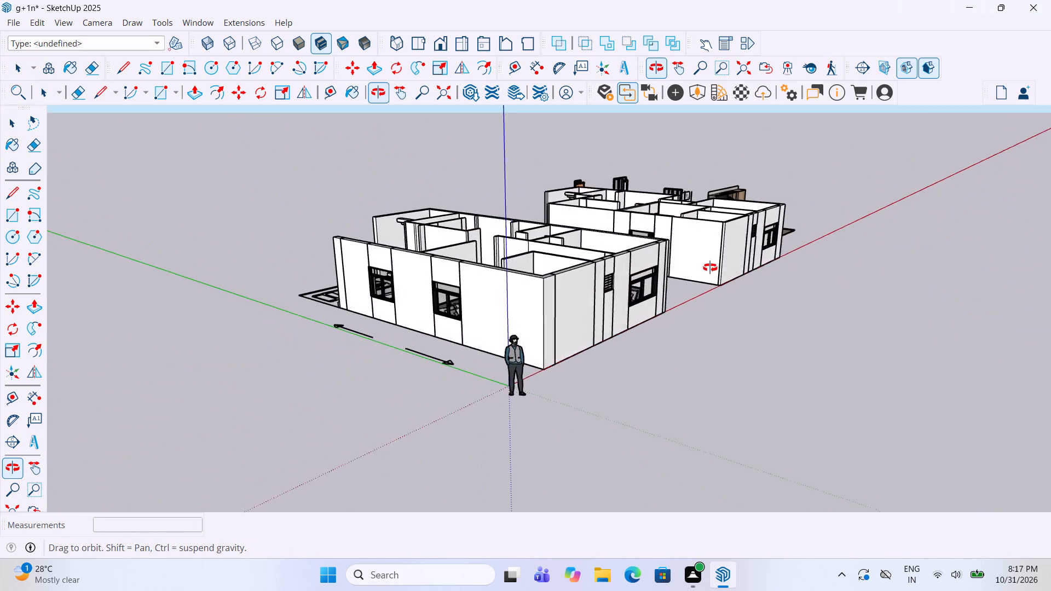
{"action": "middle_click_drag", "start_coordinate": [710, 268], "coordinate": [301, 316]}
{"action": "middle_click_drag", "start_coordinate": [854, 383], "coordinate": [777, 354]}
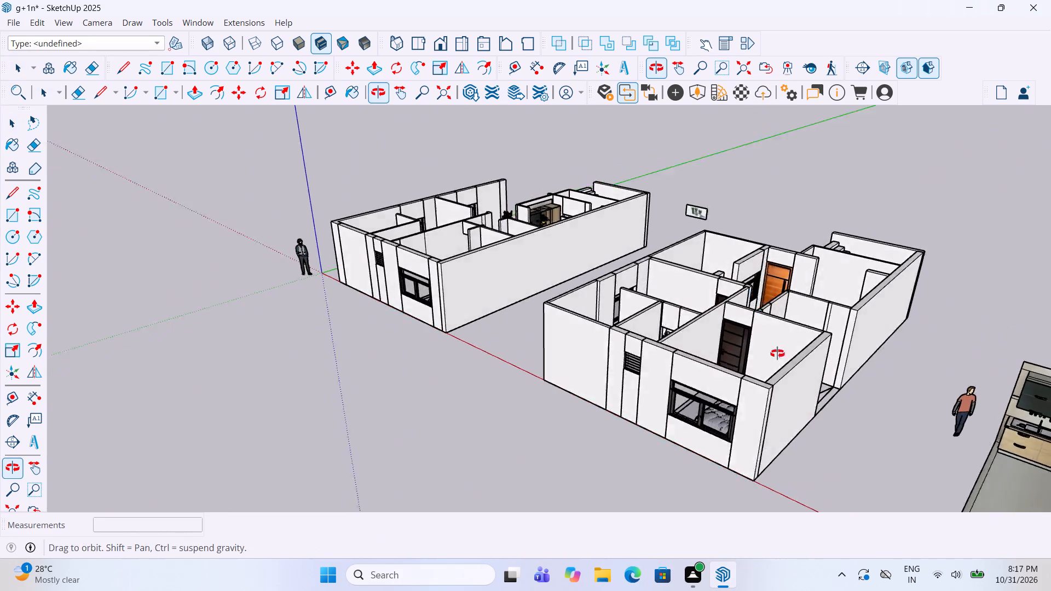
{"action": "middle_click_drag", "start_coordinate": [777, 354], "coordinate": [463, 360]}
{"action": "middle_click_drag", "start_coordinate": [701, 366], "coordinate": [591, 378]}
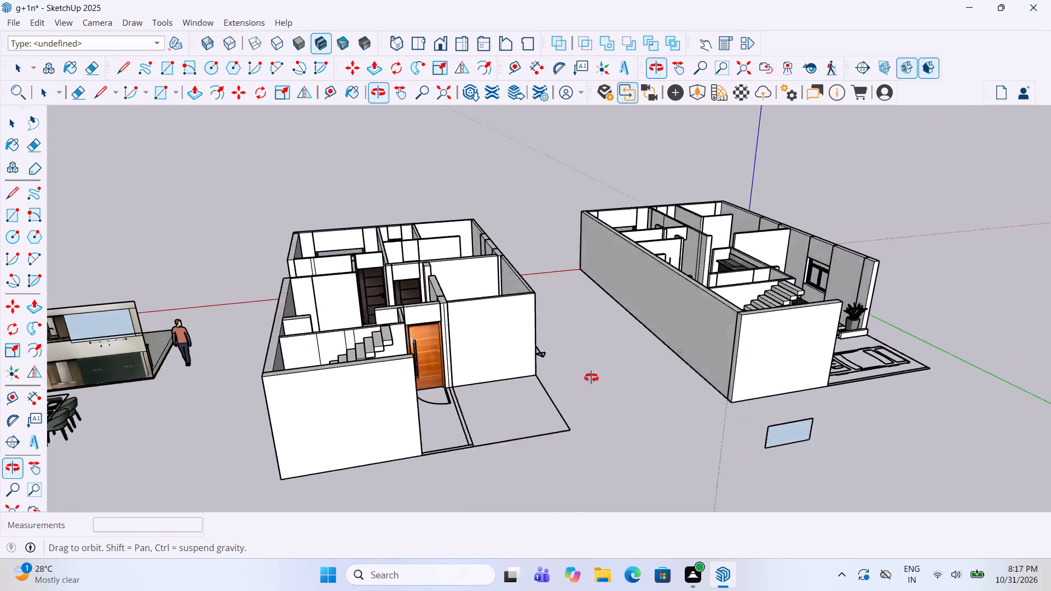
{"action": "middle_click_drag", "start_coordinate": [591, 378], "coordinate": [675, 379]}
{"action": "scroll", "coordinate": [769, 303], "scroll_direction": "down", "scroll_amount": 8}
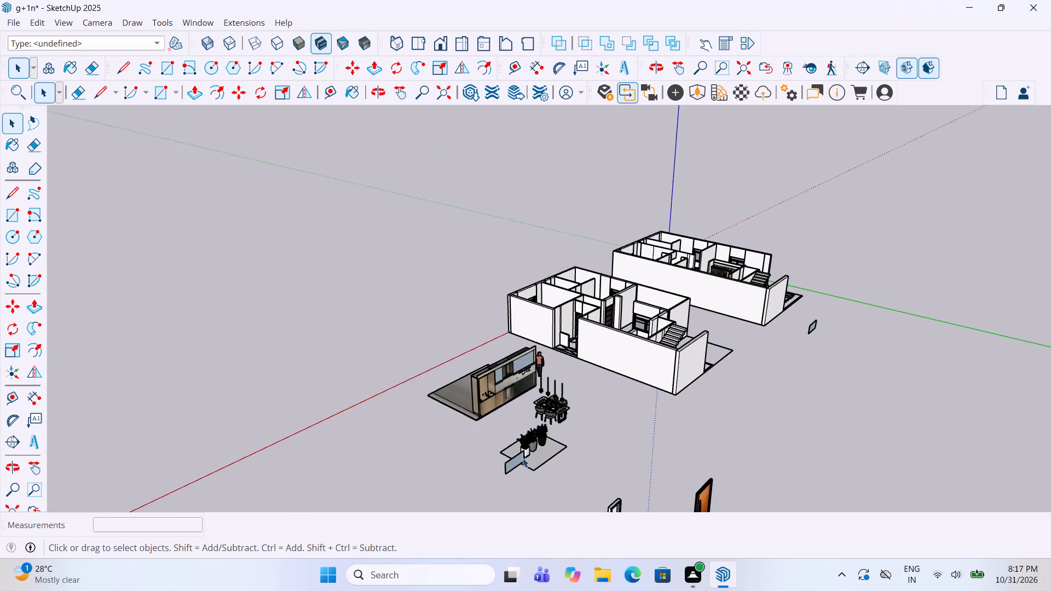
Look through the spare components around the houses for the small glass panel standing near the first house.
{"action": "scroll", "coordinate": [524, 465], "scroll_direction": "up", "scroll_amount": 11}
{"action": "left_click", "coordinate": [500, 455]}
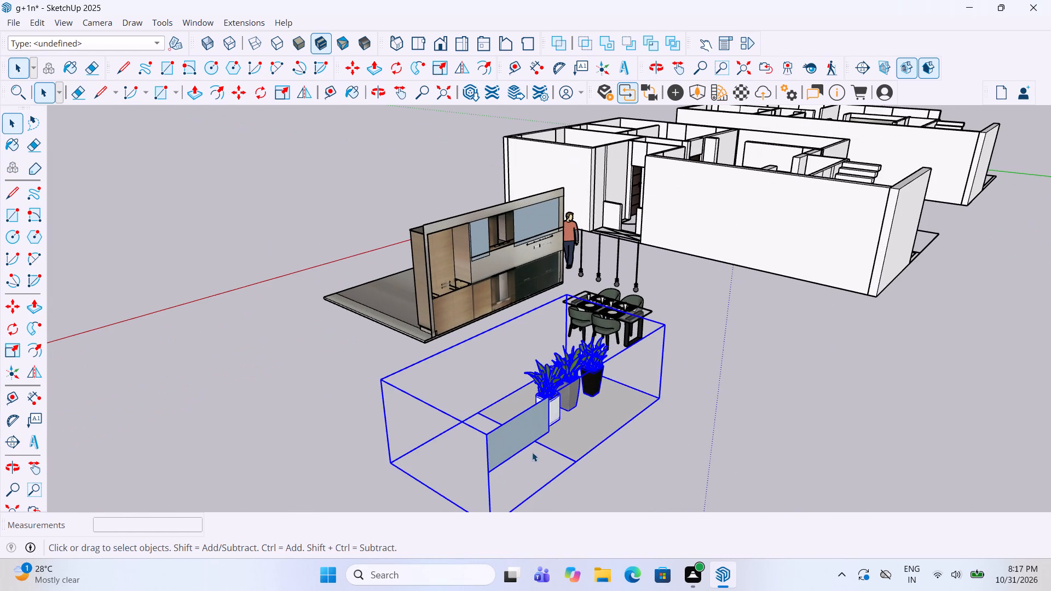
{"action": "double_click", "coordinate": [728, 434]}
{"action": "scroll", "coordinate": [651, 413], "scroll_direction": "down", "scroll_amount": 2}
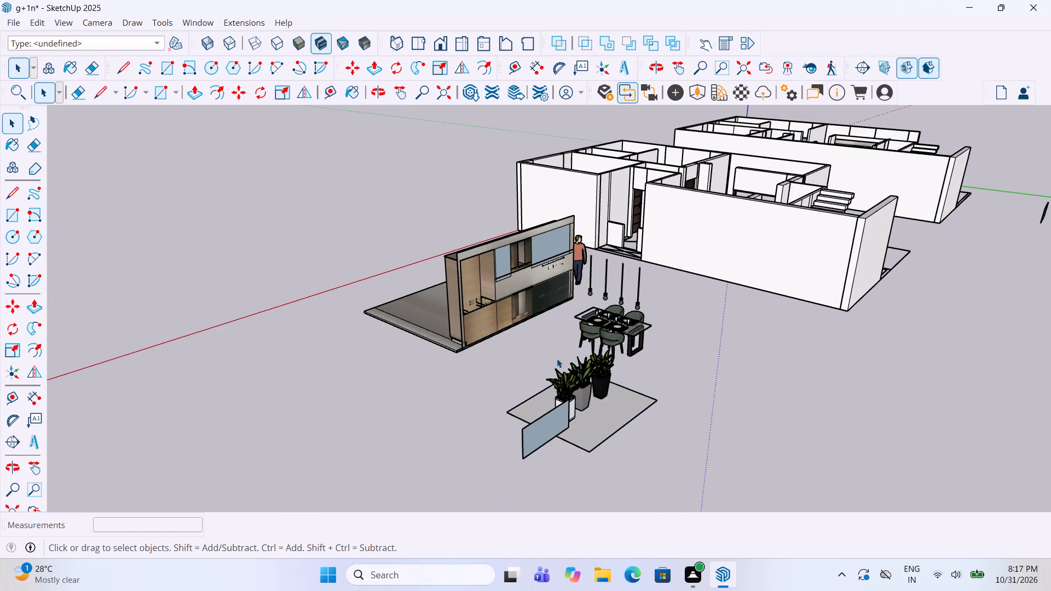
{"action": "middle_click_drag", "start_coordinate": [556, 357], "coordinate": [696, 397]}
{"action": "scroll", "coordinate": [574, 286], "scroll_direction": "down", "scroll_amount": 8}
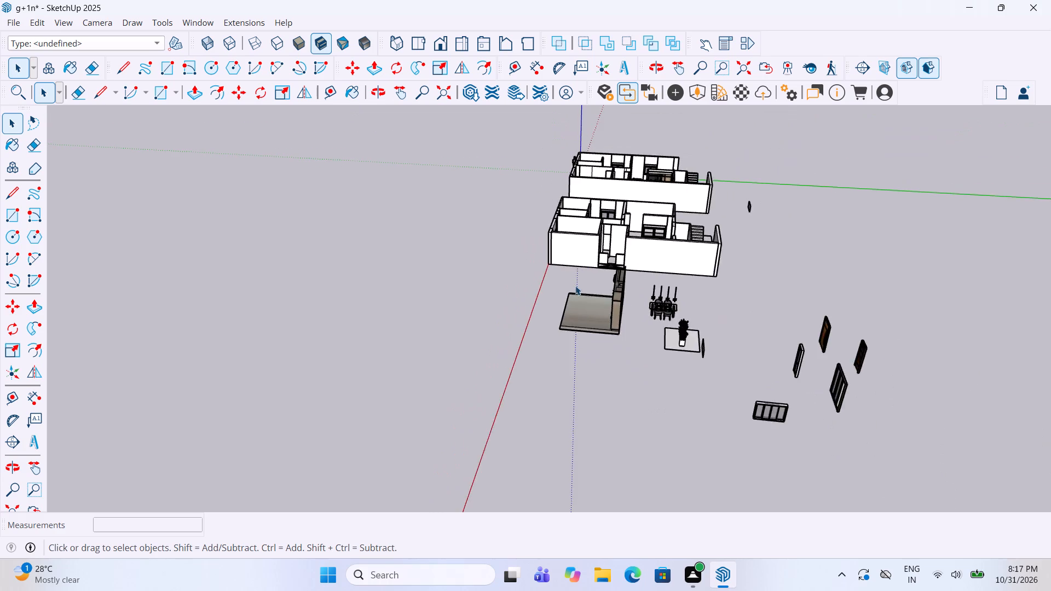
{"action": "scroll", "coordinate": [575, 286], "scroll_direction": "down", "scroll_amount": 13}
{"action": "scroll", "coordinate": [665, 311], "scroll_direction": "up", "scroll_amount": 12}
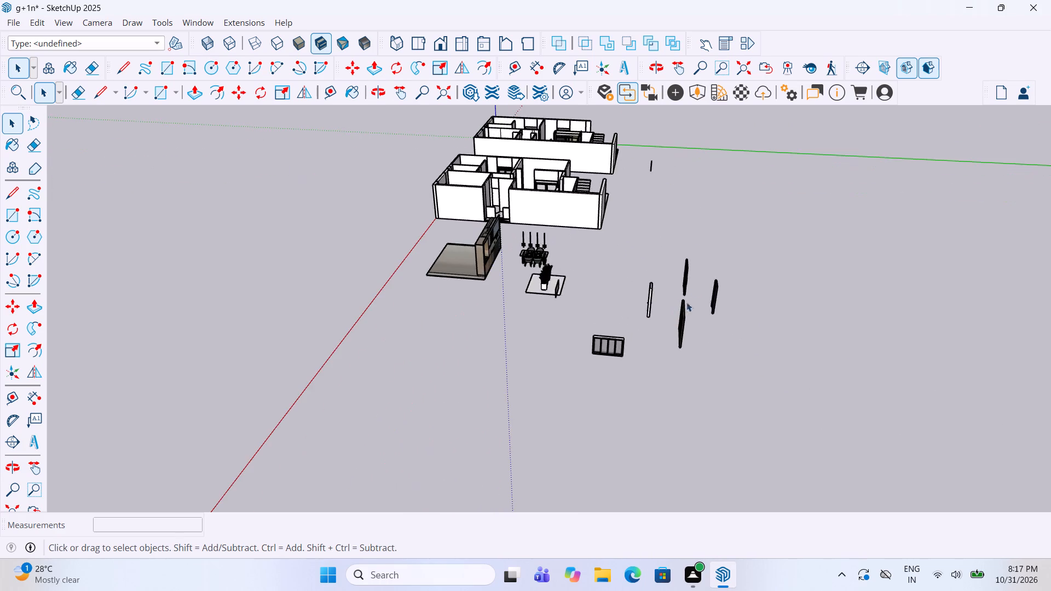
{"action": "scroll", "coordinate": [695, 222], "scroll_direction": "up", "scroll_amount": 6}
{"action": "middle_click_drag", "start_coordinate": [690, 222], "coordinate": [596, 343]}
{"action": "scroll", "coordinate": [596, 343], "scroll_direction": "down", "scroll_amount": 2}
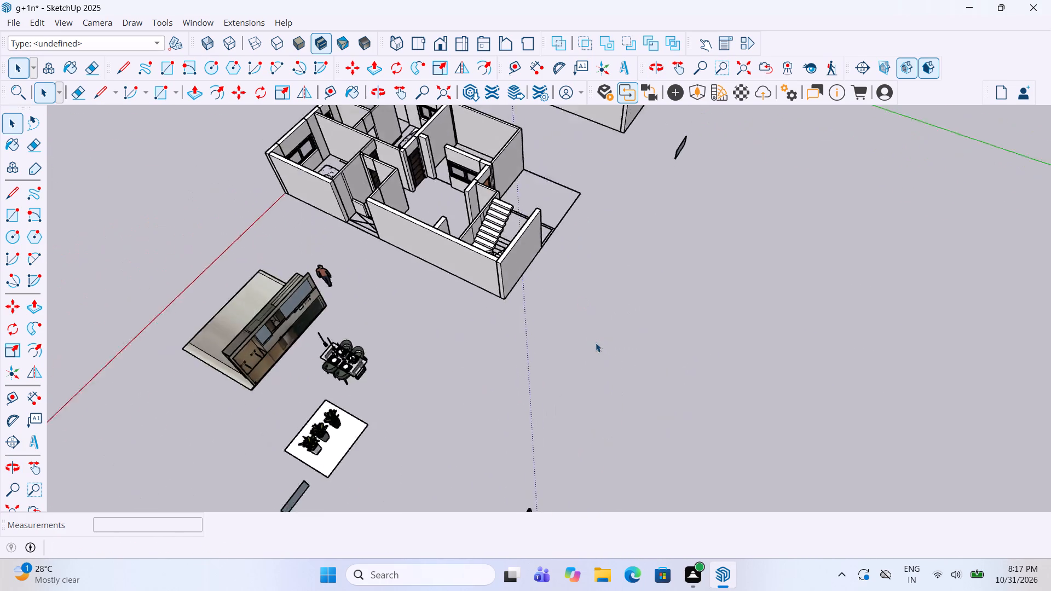
{"action": "scroll", "coordinate": [596, 343], "scroll_direction": "down", "scroll_amount": 4}
{"action": "scroll", "coordinate": [627, 215], "scroll_direction": "up", "scroll_amount": 6}
{"action": "scroll", "coordinate": [725, 211], "scroll_direction": "up", "scroll_amount": 5}
{"action": "middle_click_drag", "start_coordinate": [723, 209], "coordinate": [665, 175]}
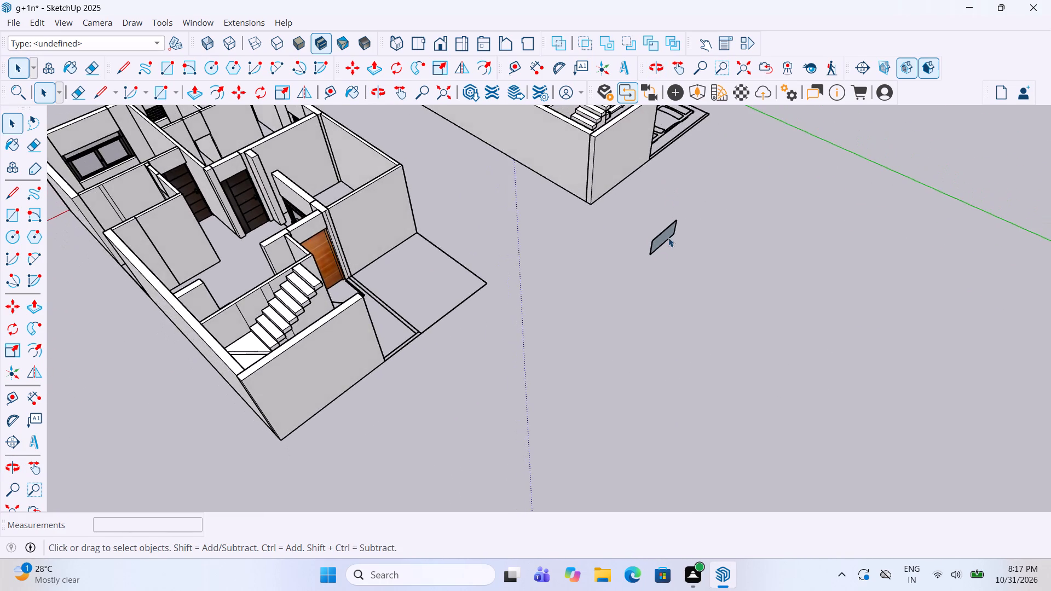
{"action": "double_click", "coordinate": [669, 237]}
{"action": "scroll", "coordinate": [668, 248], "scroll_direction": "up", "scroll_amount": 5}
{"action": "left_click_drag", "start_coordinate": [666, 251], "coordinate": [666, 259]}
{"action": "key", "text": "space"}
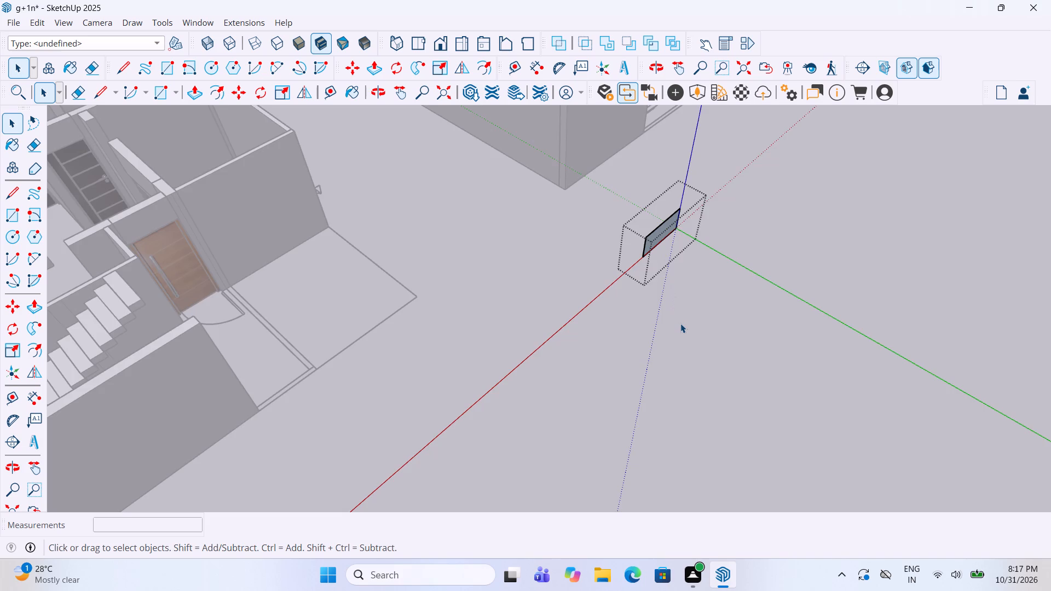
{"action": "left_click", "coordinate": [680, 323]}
Rotate the glass panel a quarter turn about the vertical axis so it lies parallel to the green axis.
{"action": "left_click", "coordinate": [644, 243]}
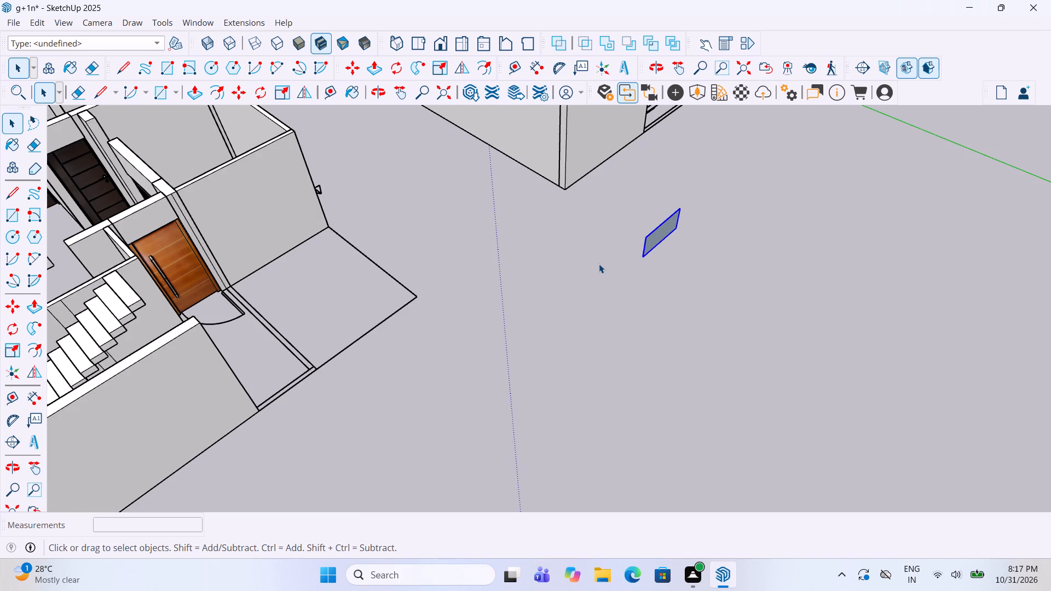
{"action": "left_click", "coordinate": [16, 323]}
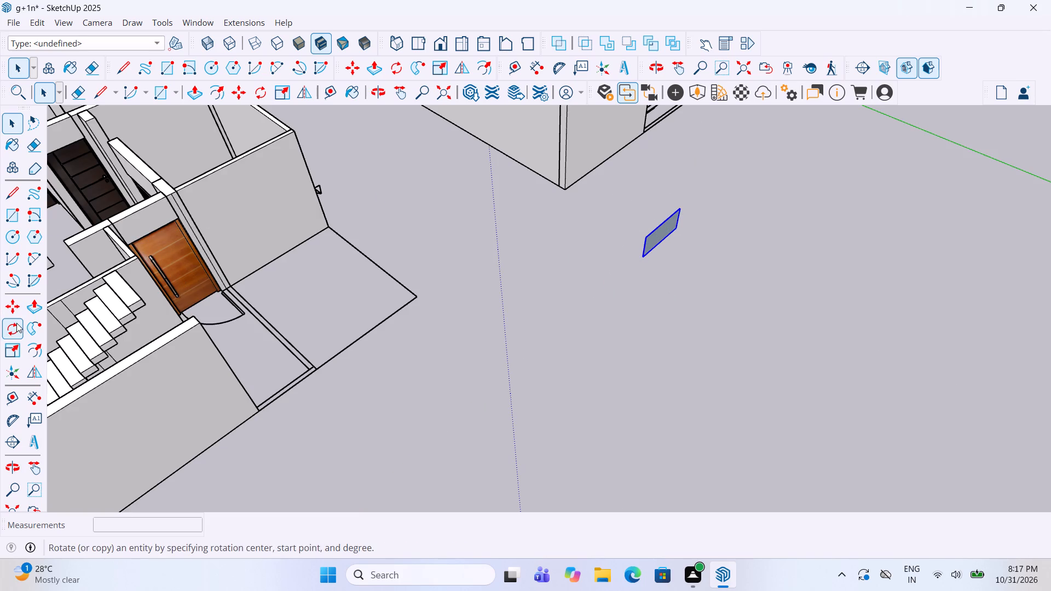
{"action": "left_click", "coordinate": [530, 360]}
{"action": "left_click", "coordinate": [545, 350]}
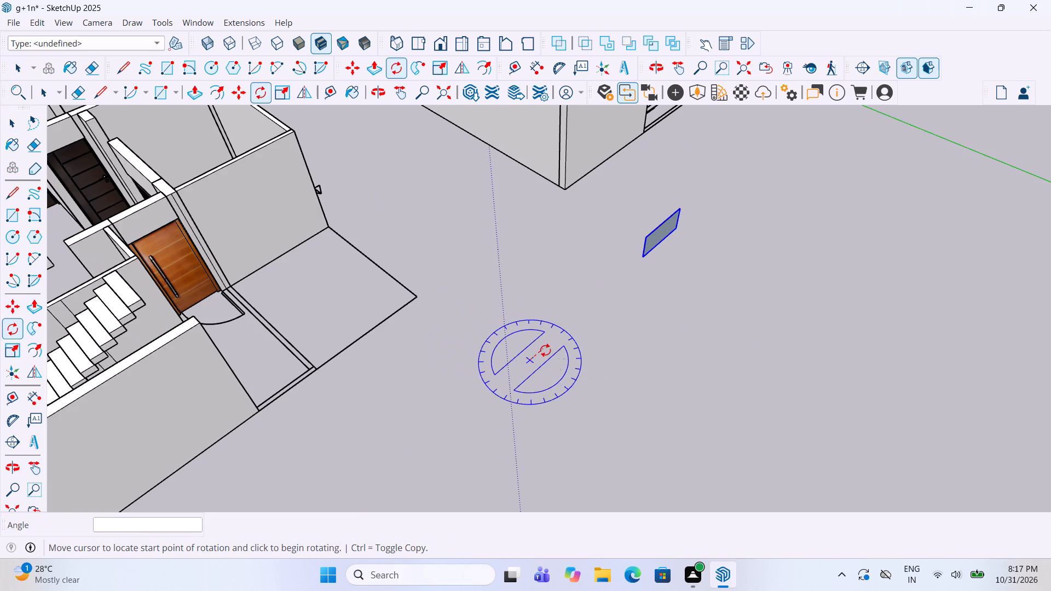
{"action": "left_click", "coordinate": [572, 401]}
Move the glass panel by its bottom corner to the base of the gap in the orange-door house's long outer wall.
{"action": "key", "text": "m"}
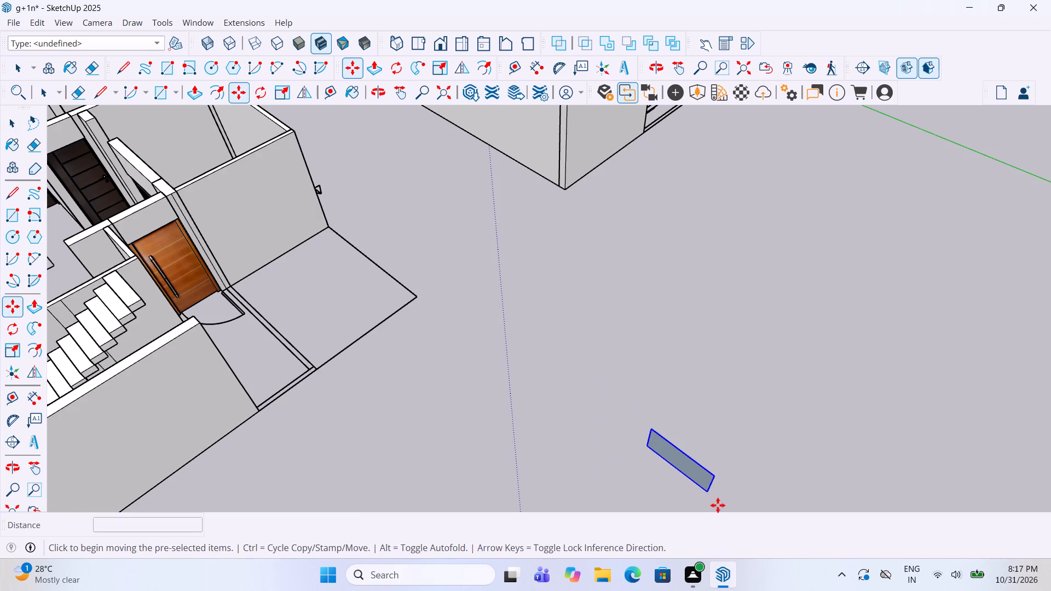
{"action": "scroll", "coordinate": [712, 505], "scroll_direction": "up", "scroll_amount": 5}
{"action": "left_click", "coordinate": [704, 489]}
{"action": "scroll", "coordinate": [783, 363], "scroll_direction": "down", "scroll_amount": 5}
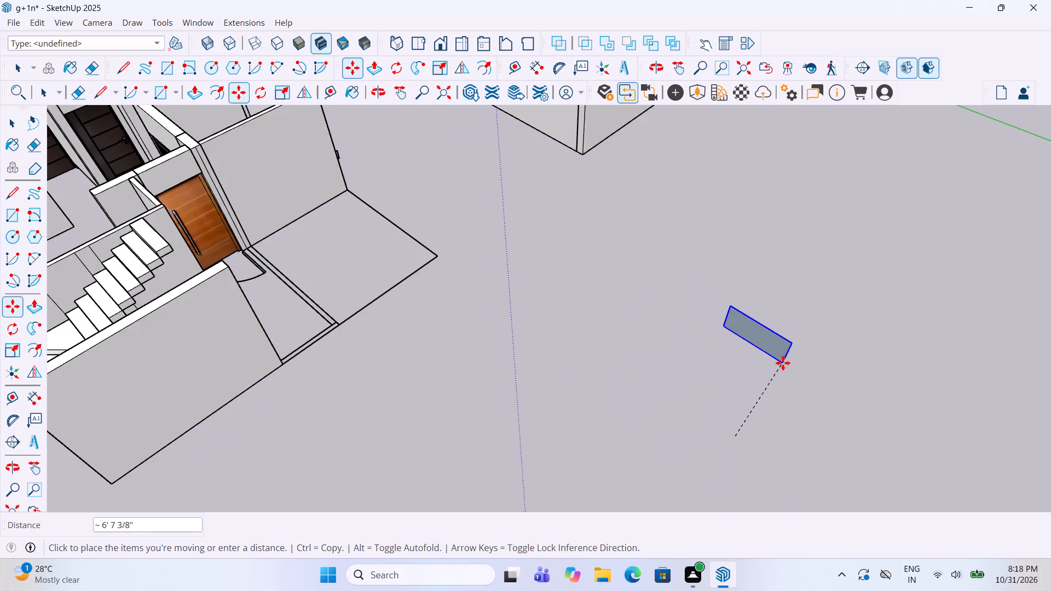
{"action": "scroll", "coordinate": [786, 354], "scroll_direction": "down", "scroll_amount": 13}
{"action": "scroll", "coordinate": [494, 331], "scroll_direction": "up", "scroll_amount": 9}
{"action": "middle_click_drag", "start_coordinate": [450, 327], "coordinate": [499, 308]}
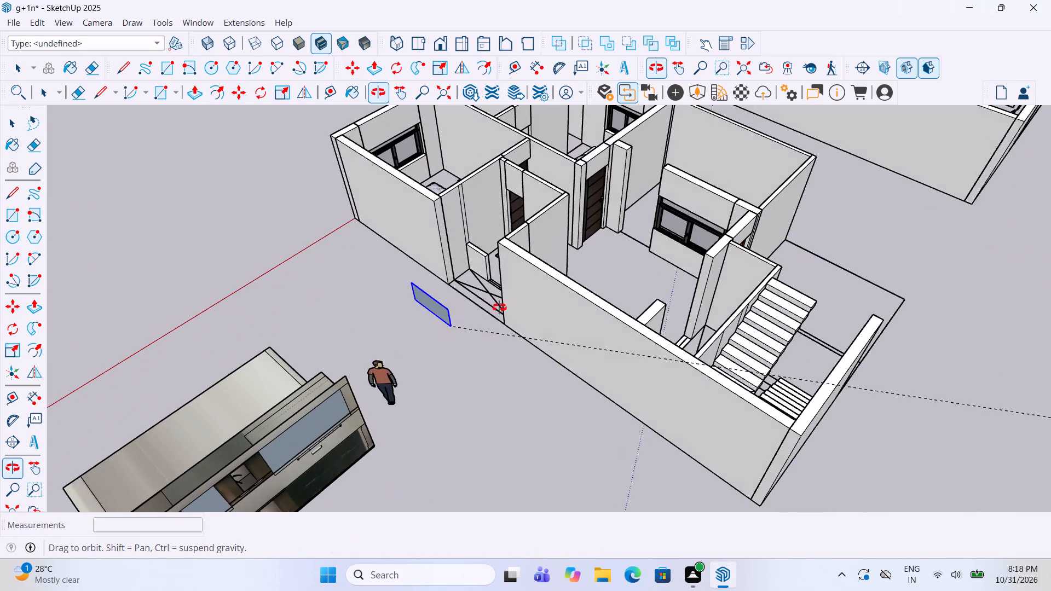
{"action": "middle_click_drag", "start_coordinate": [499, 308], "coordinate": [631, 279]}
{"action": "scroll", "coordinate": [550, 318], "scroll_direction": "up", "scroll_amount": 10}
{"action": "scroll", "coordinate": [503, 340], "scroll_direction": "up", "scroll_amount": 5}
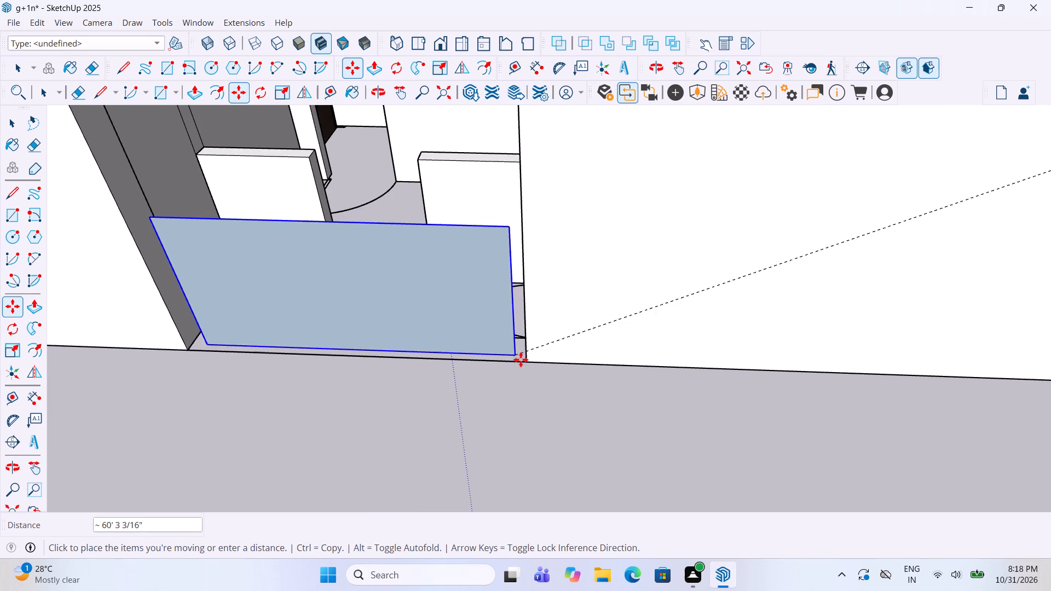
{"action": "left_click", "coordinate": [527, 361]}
Delete the glass panel placed in the long outer wall's gap.
{"action": "key", "text": "space"}
{"action": "left_click", "coordinate": [461, 334]}
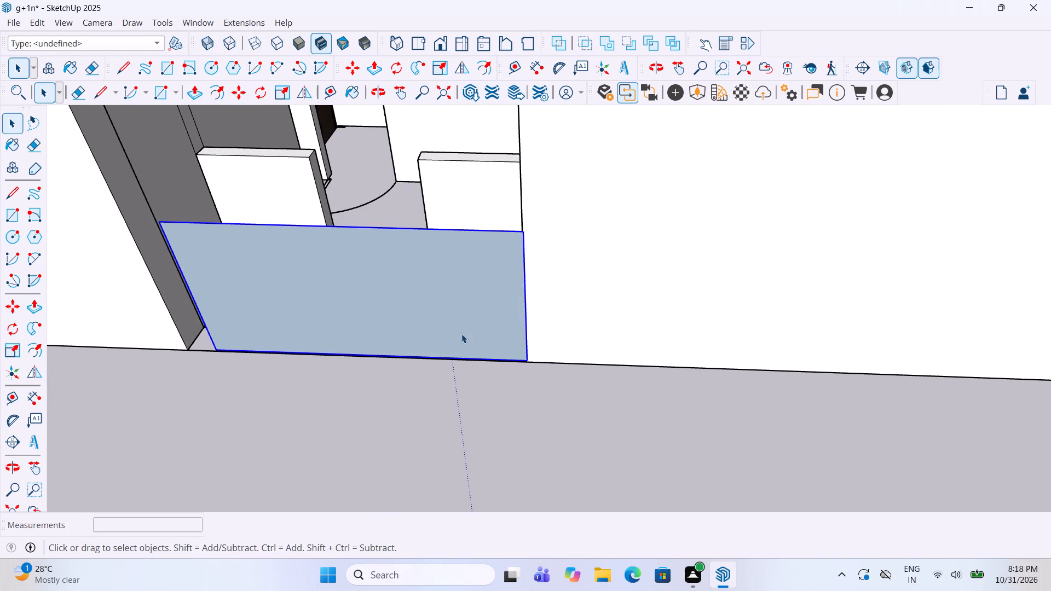
{"action": "key", "text": "BackSpace"}
{"action": "scroll", "coordinate": [461, 334], "scroll_direction": "down", "scroll_amount": 10}
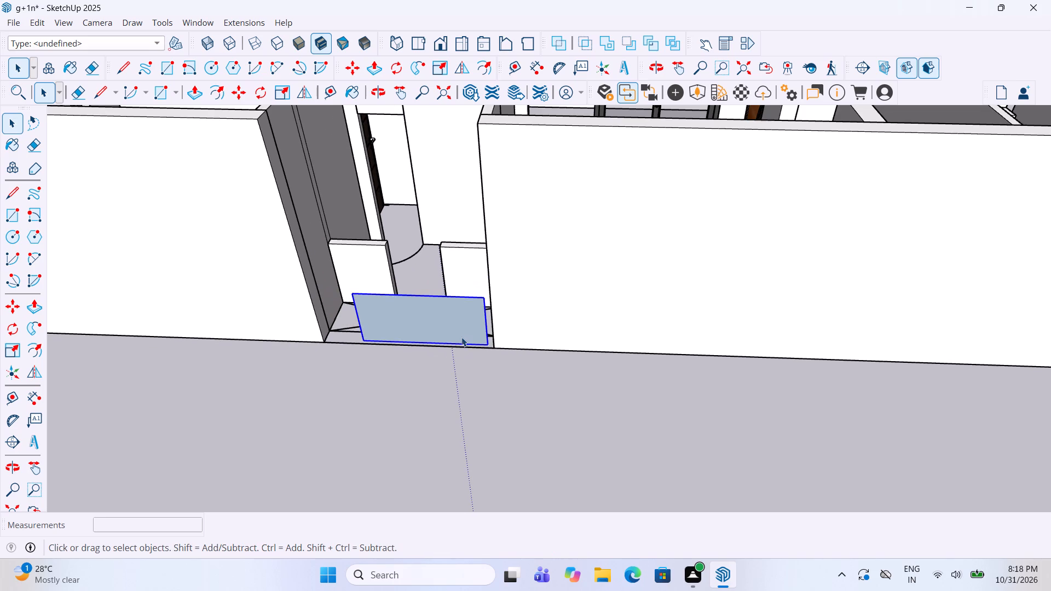
{"action": "key", "text": "Delete"}
Delete the spare kitchen unit standing outside the orange-door house.
{"action": "scroll", "coordinate": [482, 372], "scroll_direction": "down", "scroll_amount": 5}
{"action": "left_click", "coordinate": [492, 462]}
{"action": "scroll", "coordinate": [628, 368], "scroll_direction": "down", "scroll_amount": 4}
{"action": "middle_click_drag", "start_coordinate": [625, 366], "coordinate": [597, 366]}
{"action": "scroll", "coordinate": [573, 278], "scroll_direction": "down", "scroll_amount": 11}
{"action": "middle_click_drag", "start_coordinate": [579, 332], "coordinate": [551, 332]}
{"action": "left_click", "coordinate": [504, 361]}
{"action": "key", "text": "Delete"}
Look over both house models for wall openings that still need a window.
{"action": "scroll", "coordinate": [613, 417], "scroll_direction": "up", "scroll_amount": 3}
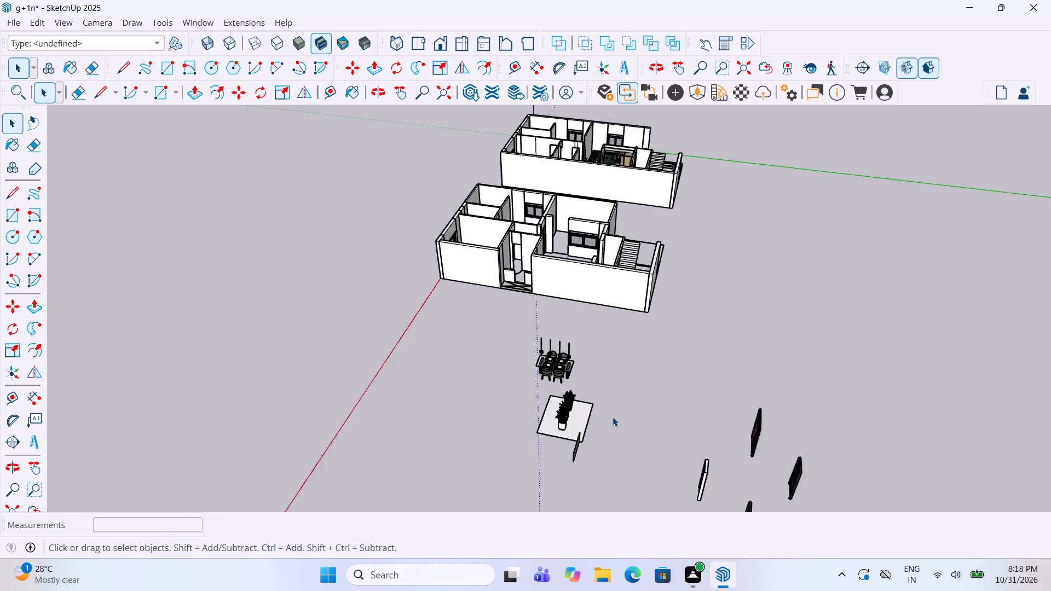
{"action": "scroll", "coordinate": [613, 417], "scroll_direction": "up", "scroll_amount": 2}
{"action": "scroll", "coordinate": [611, 398], "scroll_direction": "down", "scroll_amount": 7}
{"action": "scroll", "coordinate": [619, 204], "scroll_direction": "up", "scroll_amount": 6}
{"action": "scroll", "coordinate": [634, 160], "scroll_direction": "up", "scroll_amount": 5}
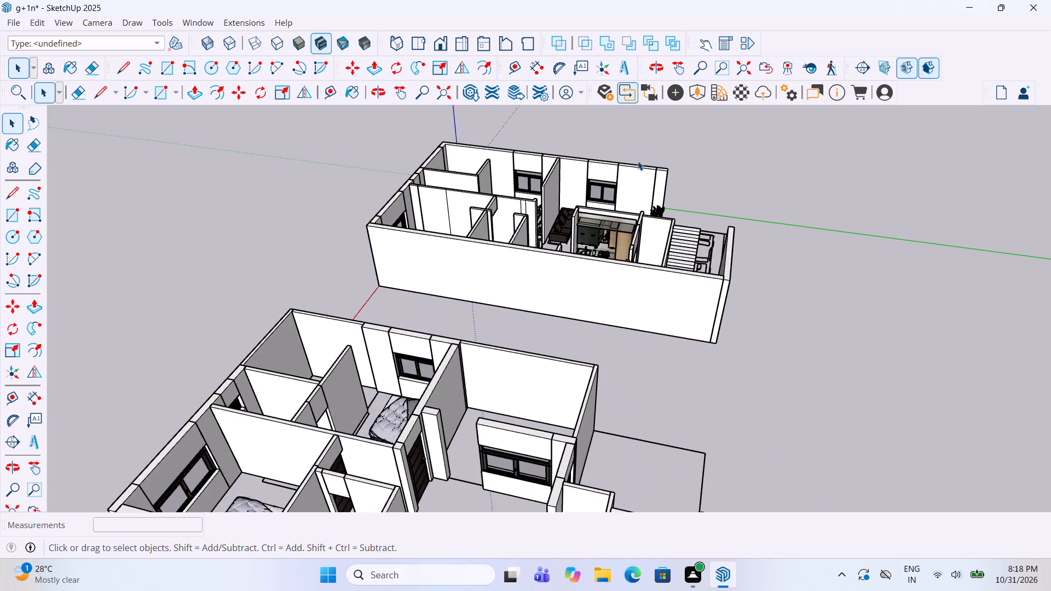
{"action": "scroll", "coordinate": [638, 161], "scroll_direction": "up", "scroll_amount": 3}
{"action": "middle_click_drag", "start_coordinate": [638, 161], "coordinate": [458, 237]}
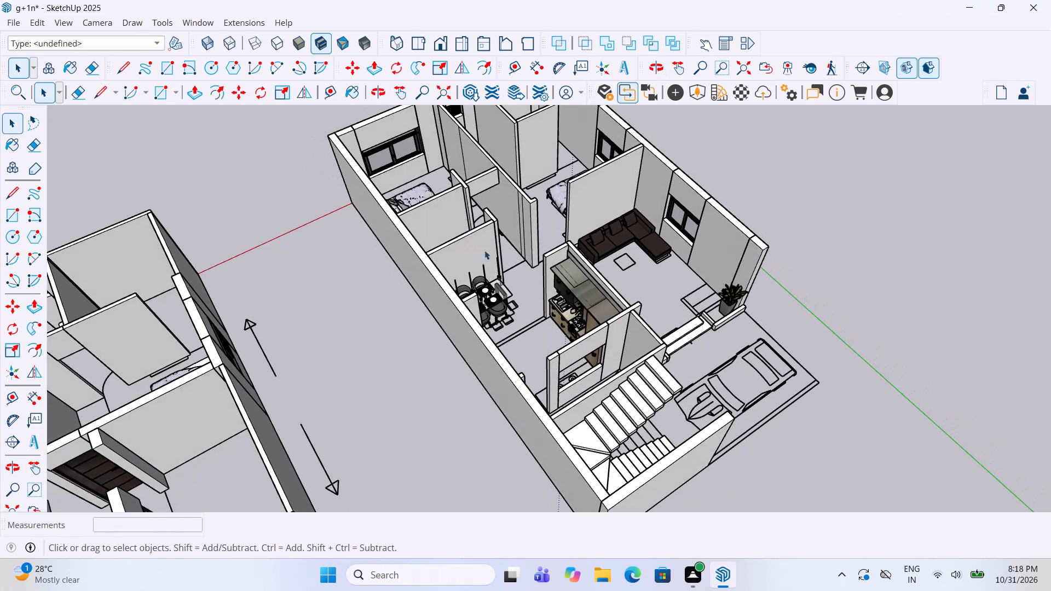
{"action": "scroll", "coordinate": [586, 334], "scroll_direction": "down", "scroll_amount": 3}
{"action": "middle_click_drag", "start_coordinate": [590, 340], "coordinate": [474, 228]}
{"action": "scroll", "coordinate": [593, 269], "scroll_direction": "down", "scroll_amount": 2}
{"action": "middle_click_drag", "start_coordinate": [594, 269], "coordinate": [594, 273]}
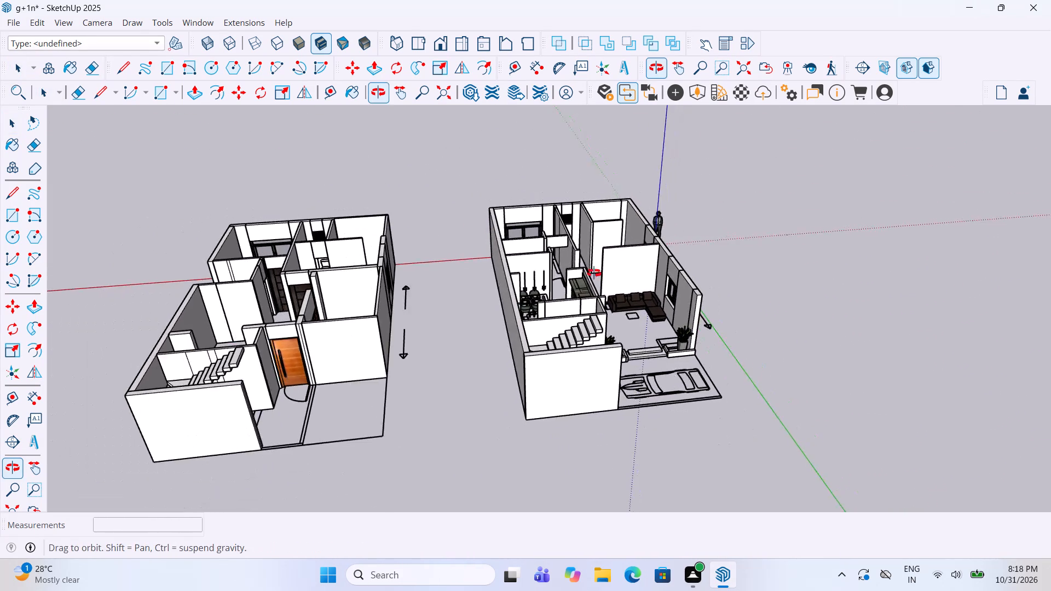
{"action": "middle_click_drag", "start_coordinate": [594, 273], "coordinate": [537, 385]}
{"action": "scroll", "coordinate": [602, 300], "scroll_direction": "down", "scroll_amount": 5}
Copy the orange-door house's bedroom window into the wall opening between the kitchen area and staircase of the furnished house.
{"action": "scroll", "coordinate": [370, 342], "scroll_direction": "up", "scroll_amount": 2}
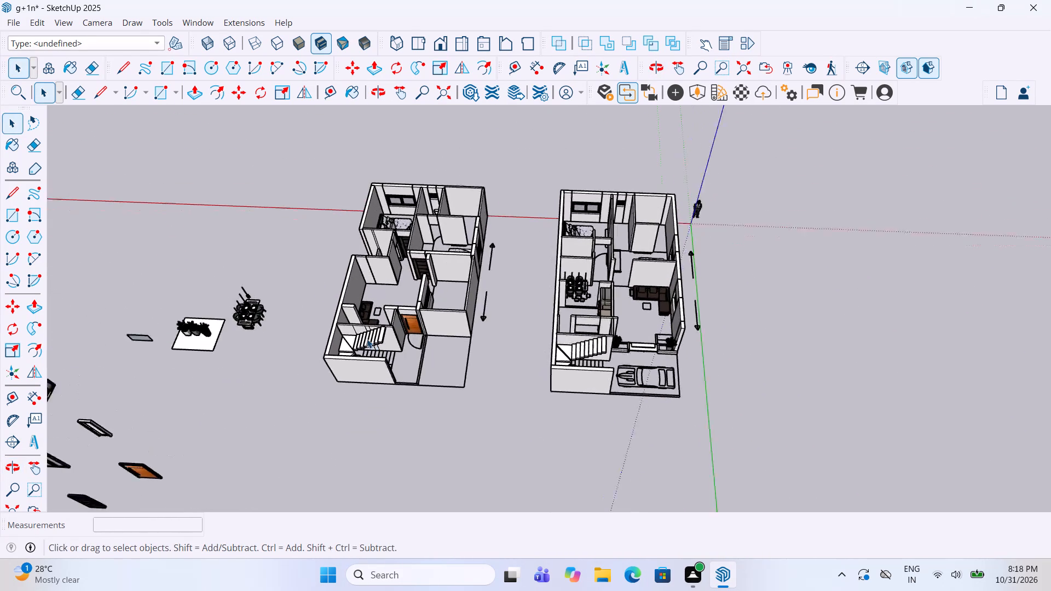
{"action": "scroll", "coordinate": [367, 339], "scroll_direction": "up", "scroll_amount": 2}
{"action": "scroll", "coordinate": [422, 213], "scroll_direction": "up", "scroll_amount": 3}
{"action": "middle_click_drag", "start_coordinate": [422, 212], "coordinate": [437, 196]}
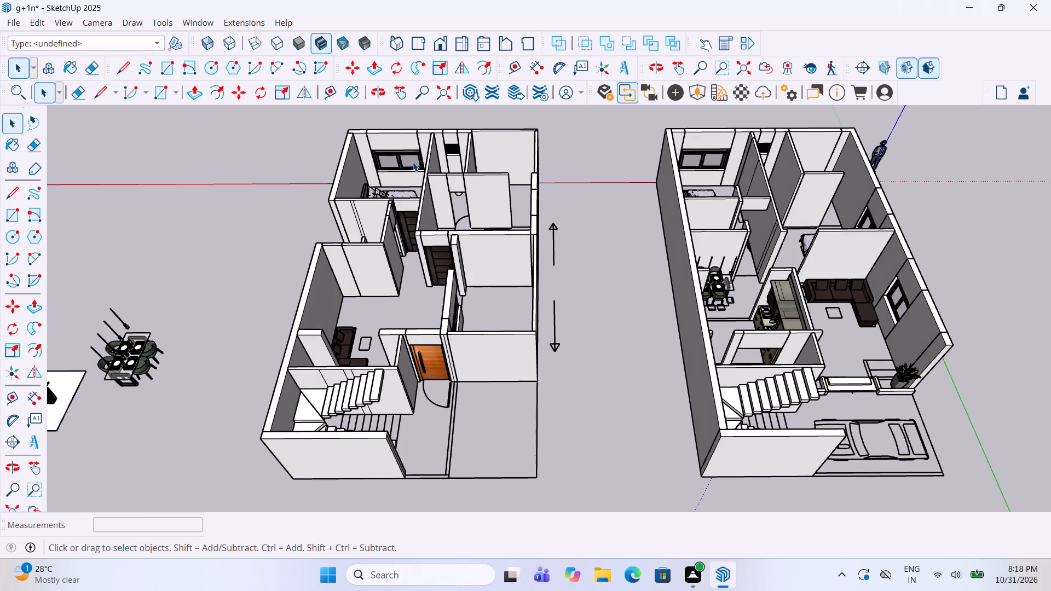
{"action": "scroll", "coordinate": [411, 161], "scroll_direction": "up", "scroll_amount": 10}
{"action": "left_click", "coordinate": [386, 154]}
{"action": "scroll", "coordinate": [386, 154], "scroll_direction": "up", "scroll_amount": 4}
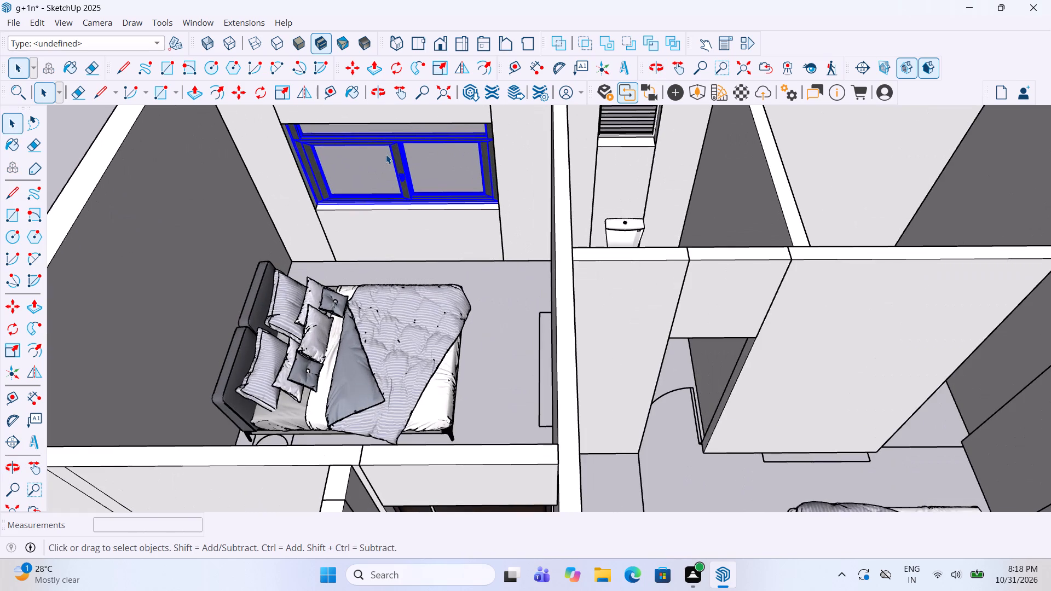
{"action": "key", "text": "m"}
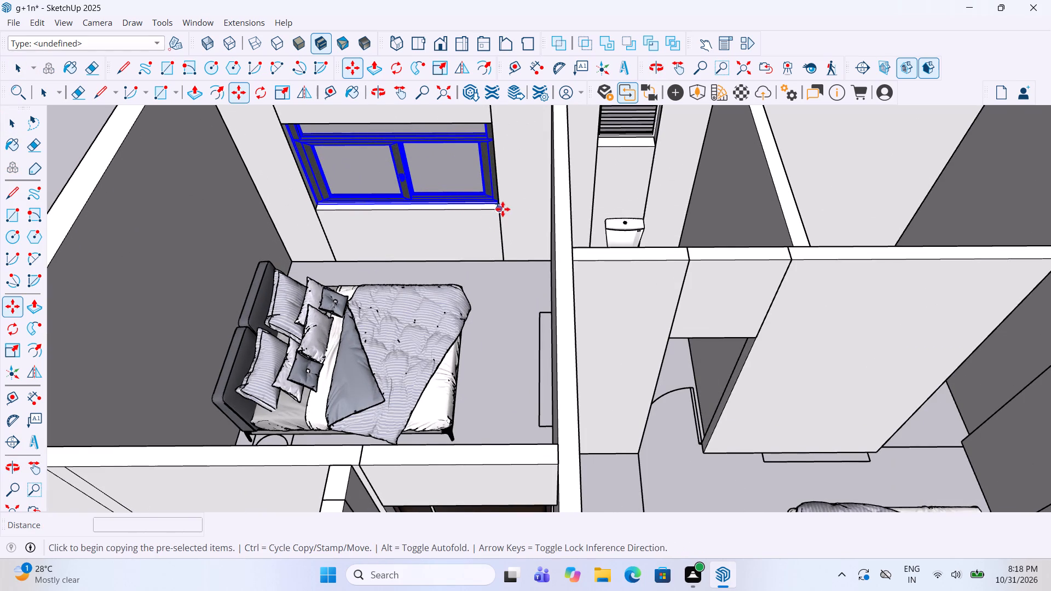
{"action": "scroll", "coordinate": [496, 206], "scroll_direction": "up", "scroll_amount": 10}
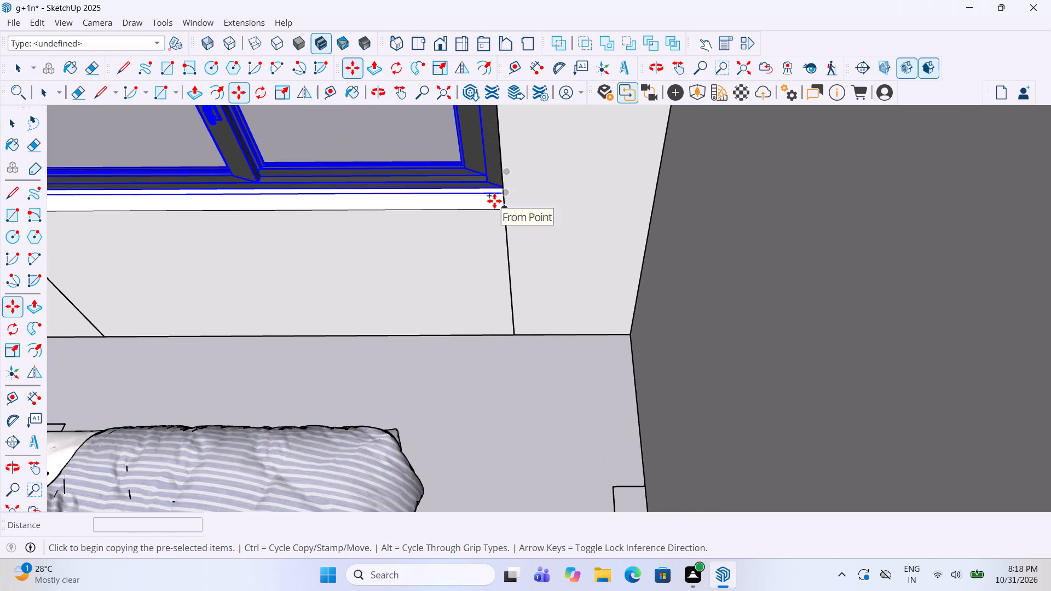
{"action": "middle_click_drag", "start_coordinate": [495, 201], "coordinate": [548, 160]}
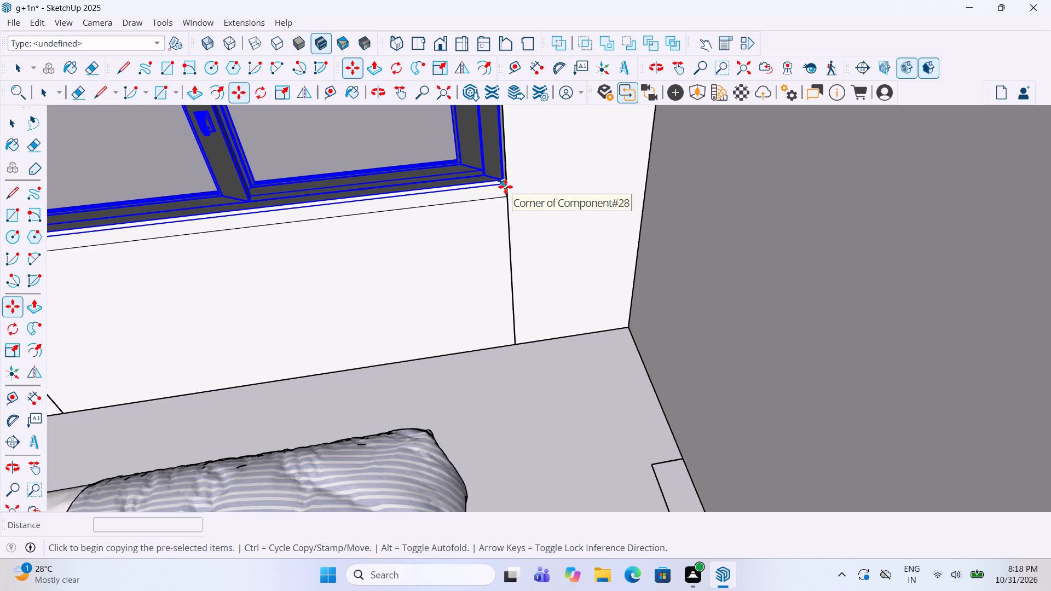
{"action": "left_click", "coordinate": [505, 187]}
{"action": "scroll", "coordinate": [452, 214], "scroll_direction": "down", "scroll_amount": 18}
{"action": "scroll", "coordinate": [423, 230], "scroll_direction": "down", "scroll_amount": 7}
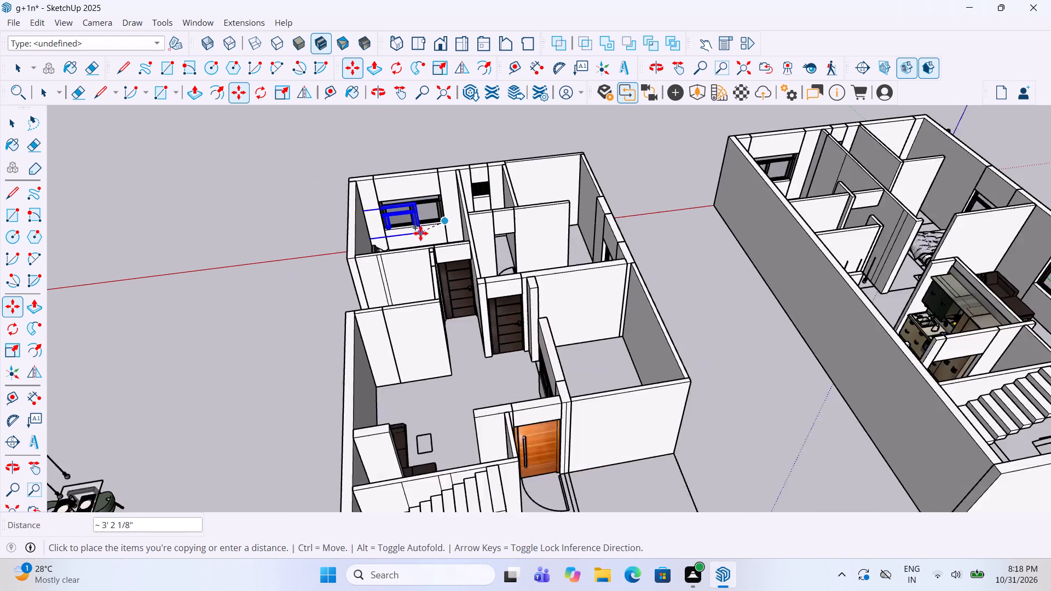
{"action": "scroll", "coordinate": [420, 233], "scroll_direction": "down", "scroll_amount": 12}
{"action": "scroll", "coordinate": [578, 253], "scroll_direction": "up", "scroll_amount": 5}
{"action": "scroll", "coordinate": [682, 279], "scroll_direction": "up", "scroll_amount": 4}
{"action": "middle_click_drag", "start_coordinate": [680, 280], "coordinate": [641, 281]}
{"action": "scroll", "coordinate": [641, 281], "scroll_direction": "up", "scroll_amount": 7}
{"action": "middle_click_drag", "start_coordinate": [599, 287], "coordinate": [593, 296]}
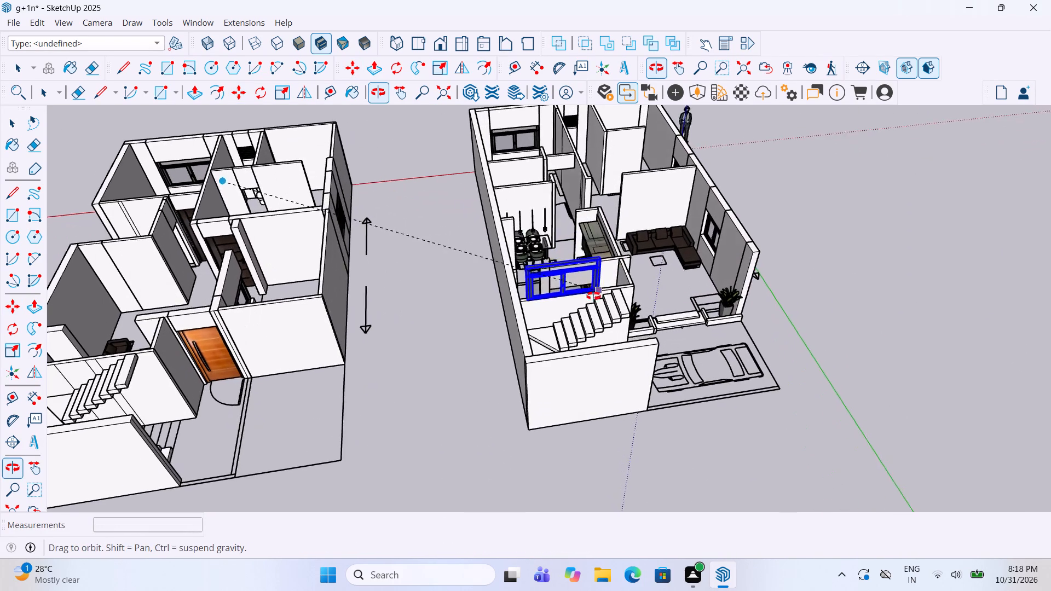
{"action": "middle_click_drag", "start_coordinate": [593, 296], "coordinate": [590, 323]}
{"action": "scroll", "coordinate": [590, 323], "scroll_direction": "up", "scroll_amount": 16}
{"action": "middle_click_drag", "start_coordinate": [596, 286], "coordinate": [593, 328]}
{"action": "scroll", "coordinate": [590, 305], "scroll_direction": "up", "scroll_amount": 11}
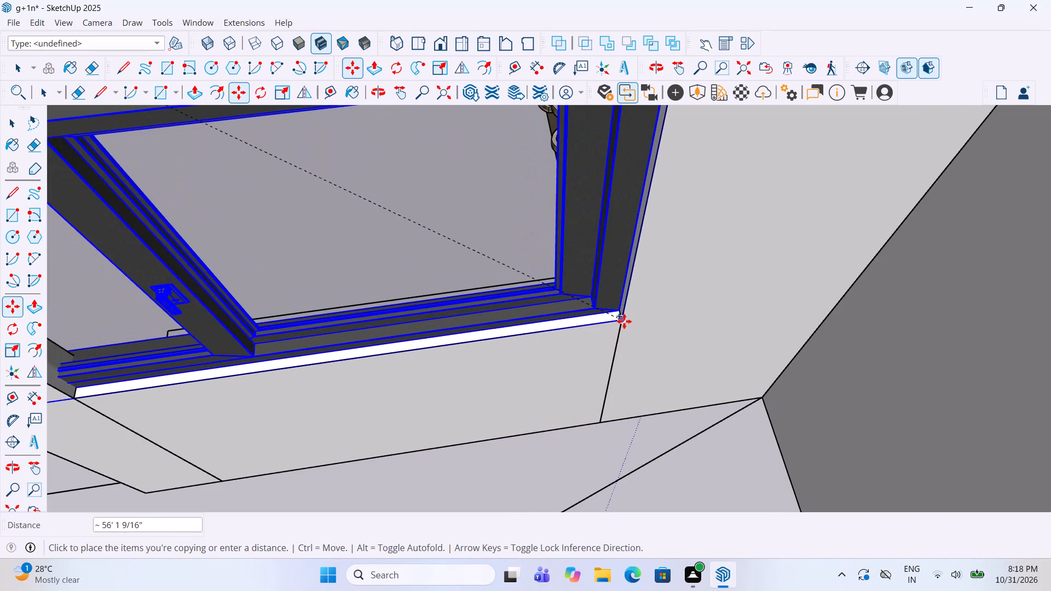
{"action": "left_click", "coordinate": [624, 321]}
Scale the copied window narrower from its far side so its width fits the opening beside the staircase.
{"action": "scroll", "coordinate": [611, 316], "scroll_direction": "down", "scroll_amount": 10}
{"action": "middle_click_drag", "start_coordinate": [608, 316], "coordinate": [588, 311]}
{"action": "key", "text": "s"}
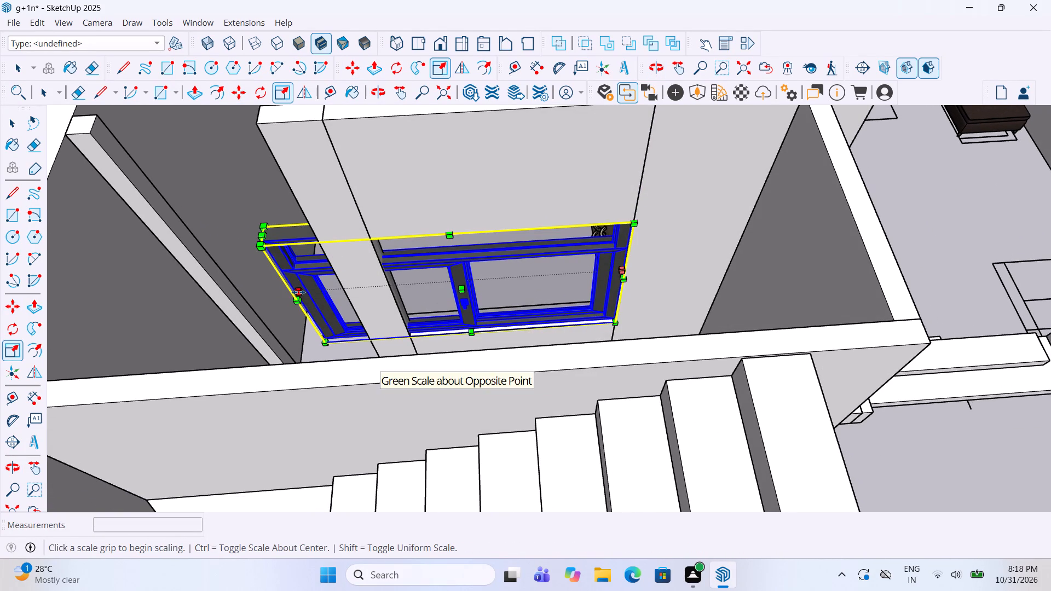
{"action": "left_click_drag", "start_coordinate": [298, 292], "coordinate": [395, 294]}
{"action": "key", "text": "space"}
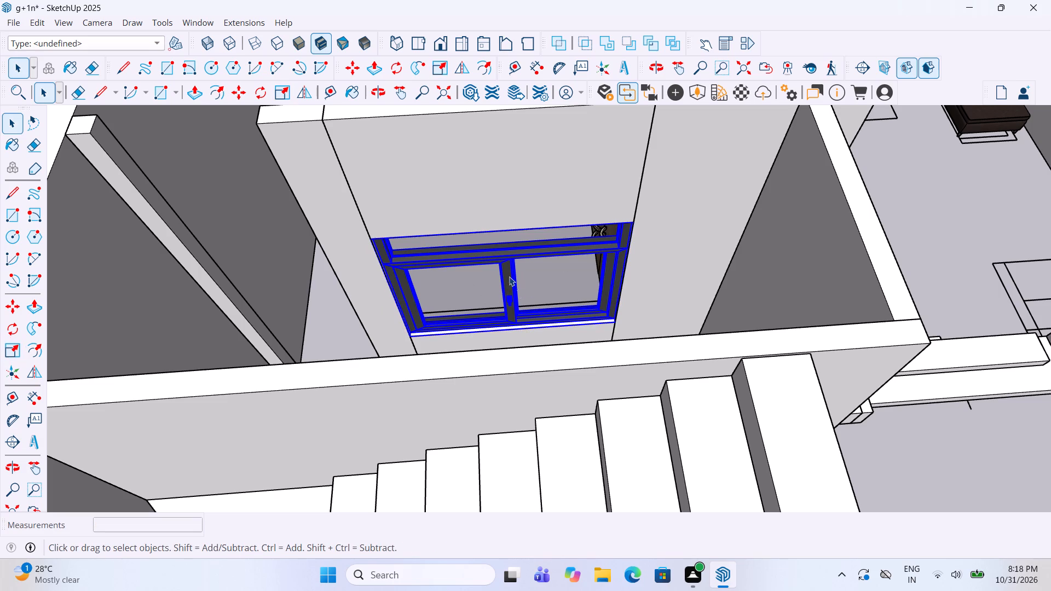
{"action": "left_click", "coordinate": [491, 204]}
Examine the new window beside the staircase and check both houses for openings still missing doors or windows.
{"action": "scroll", "coordinate": [469, 320], "scroll_direction": "down", "scroll_amount": 2}
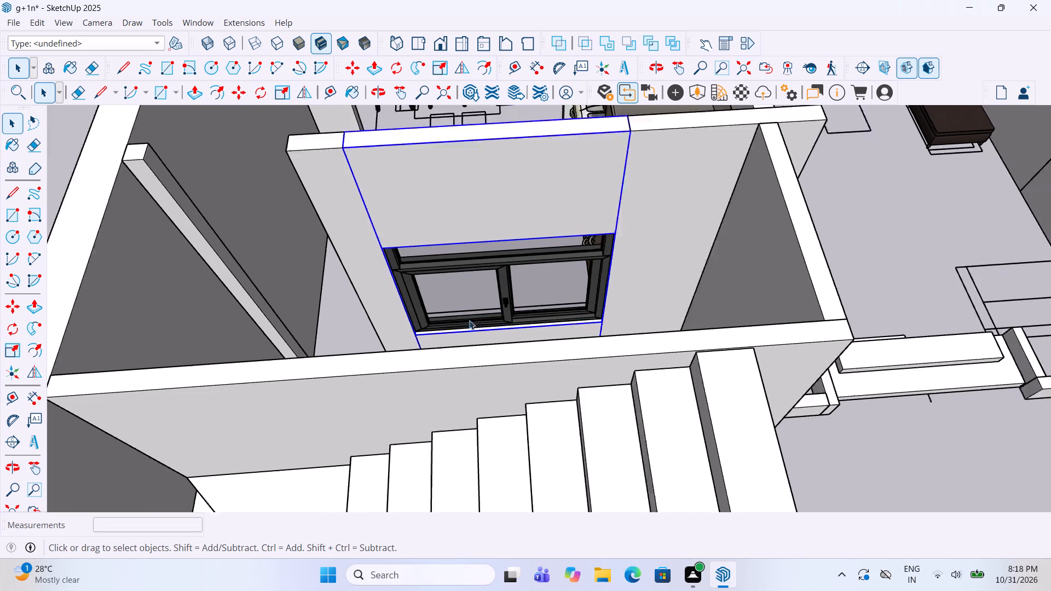
{"action": "scroll", "coordinate": [469, 320], "scroll_direction": "down", "scroll_amount": 10}
{"action": "left_click", "coordinate": [271, 292]}
{"action": "middle_click_drag", "start_coordinate": [490, 282], "coordinate": [466, 255]}
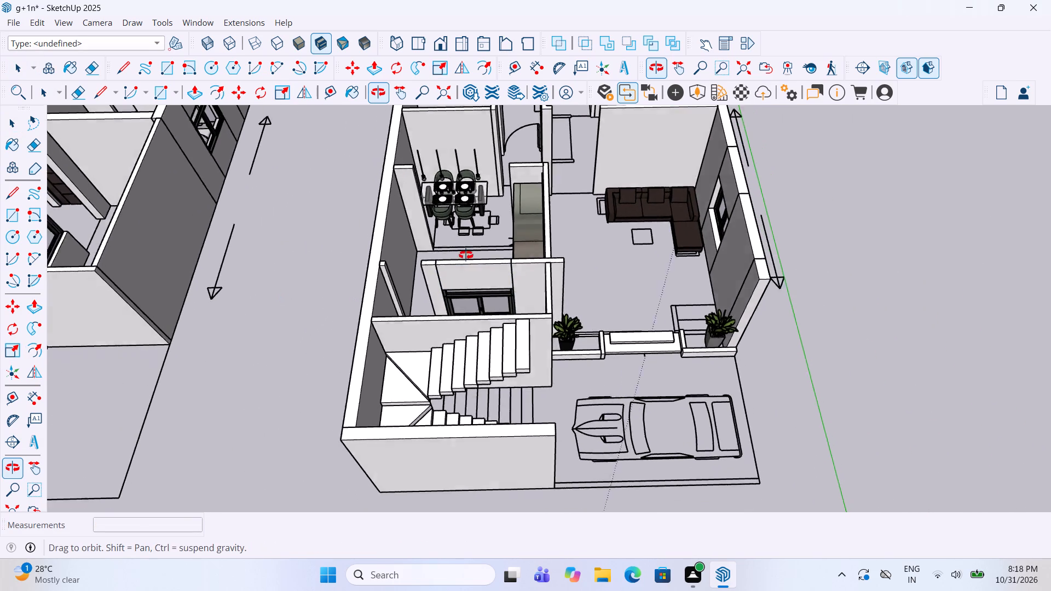
{"action": "middle_click_drag", "start_coordinate": [466, 255], "coordinate": [824, 250]}
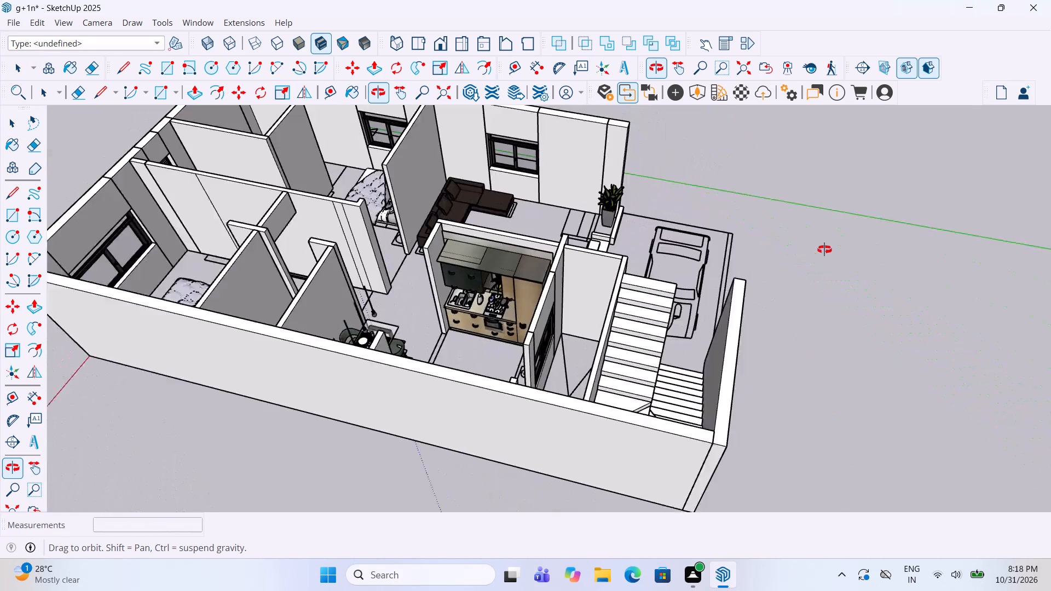
{"action": "middle_click_drag", "start_coordinate": [824, 250], "coordinate": [825, 250]}
{"action": "middle_click_drag", "start_coordinate": [398, 357], "coordinate": [559, 329]}
{"action": "scroll", "coordinate": [596, 270], "scroll_direction": "down", "scroll_amount": 6}
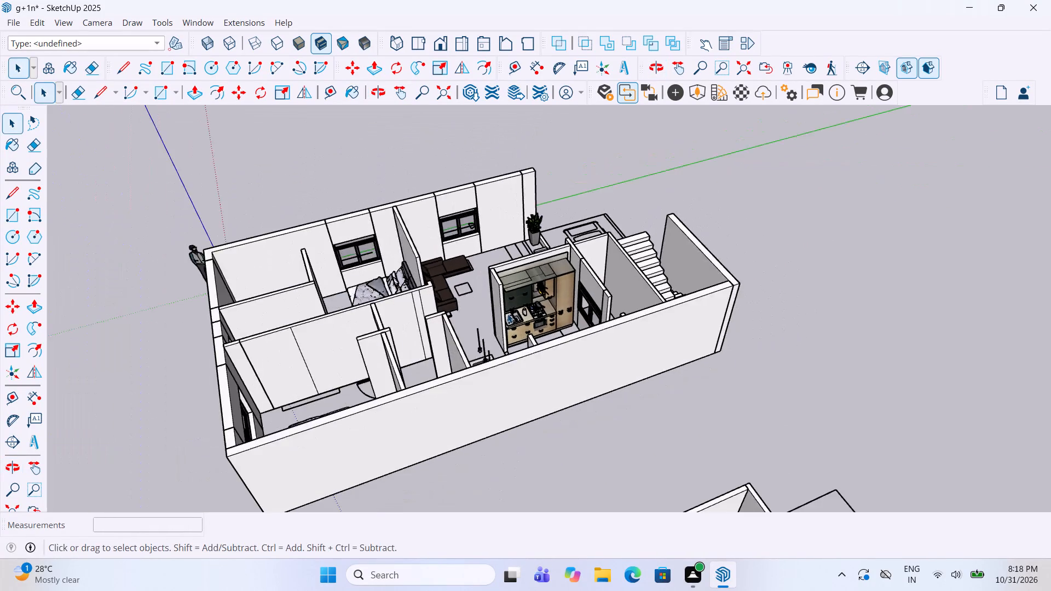
{"action": "middle_click_drag", "start_coordinate": [382, 344], "coordinate": [674, 303]}
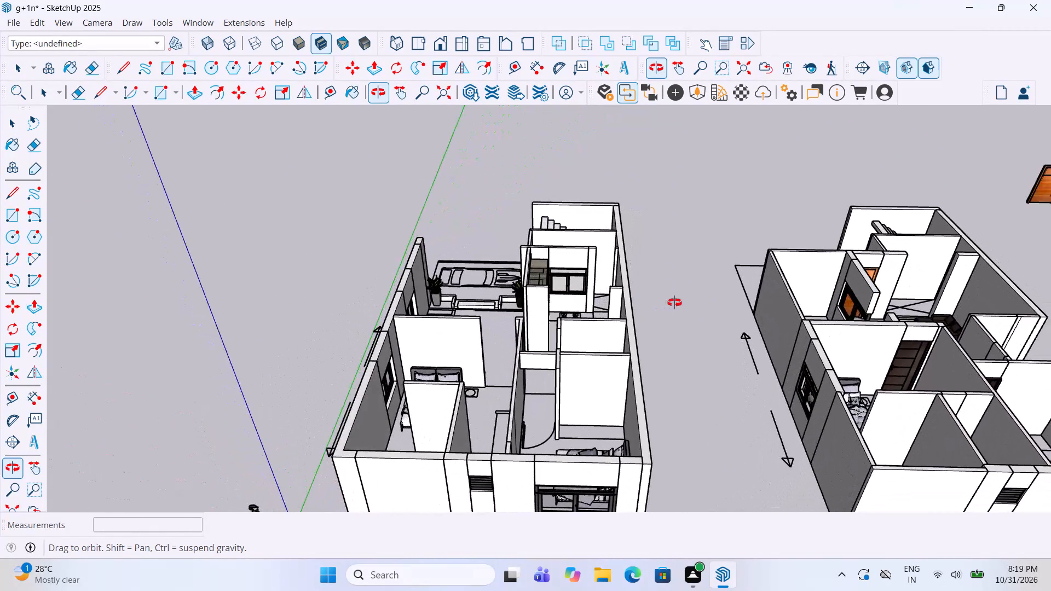
{"action": "middle_click_drag", "start_coordinate": [674, 303], "coordinate": [292, 353]}
{"action": "middle_click_drag", "start_coordinate": [683, 340], "coordinate": [331, 311]}
{"action": "scroll", "coordinate": [683, 340], "scroll_direction": "up", "scroll_amount": 1}
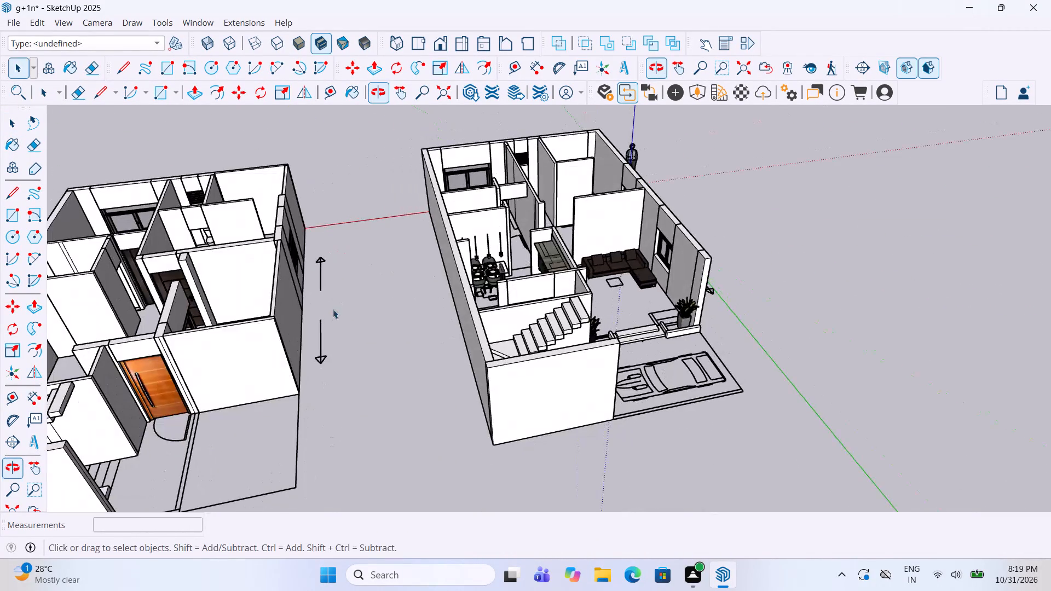
{"action": "scroll", "coordinate": [501, 301], "scroll_direction": "down", "scroll_amount": 4}
{"action": "scroll", "coordinate": [241, 196], "scroll_direction": "up", "scroll_amount": 5}
{"action": "scroll", "coordinate": [268, 345], "scroll_direction": "up", "scroll_amount": 3}
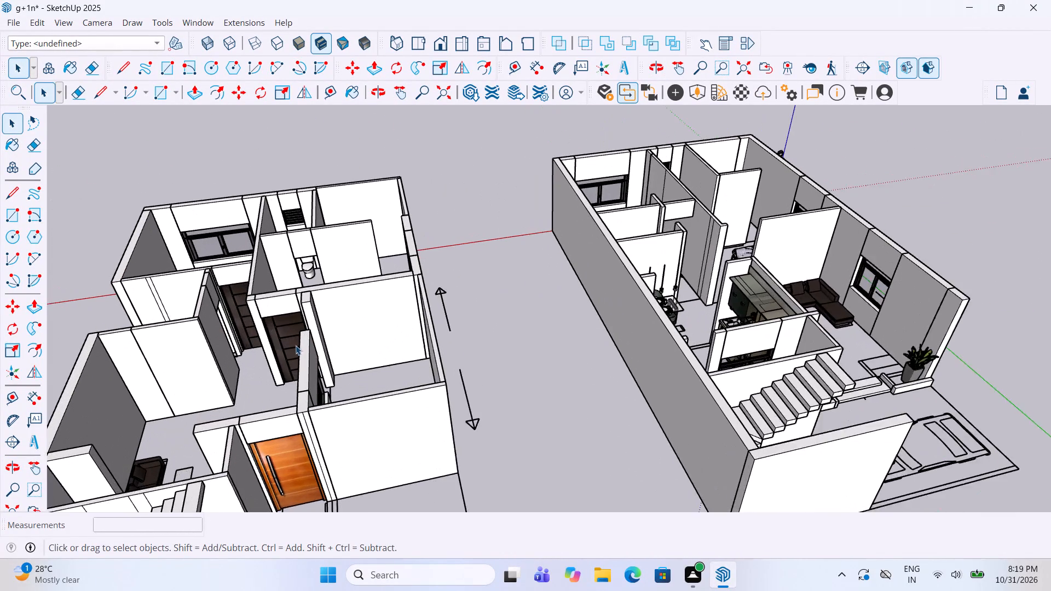
Copy the dark panelled door from the orange-door house into the passage doorway near the furnished house's dining area.
{"action": "left_click", "coordinate": [298, 345]}
{"action": "scroll", "coordinate": [298, 345], "scroll_direction": "up", "scroll_amount": 5}
{"action": "key", "text": "m"}
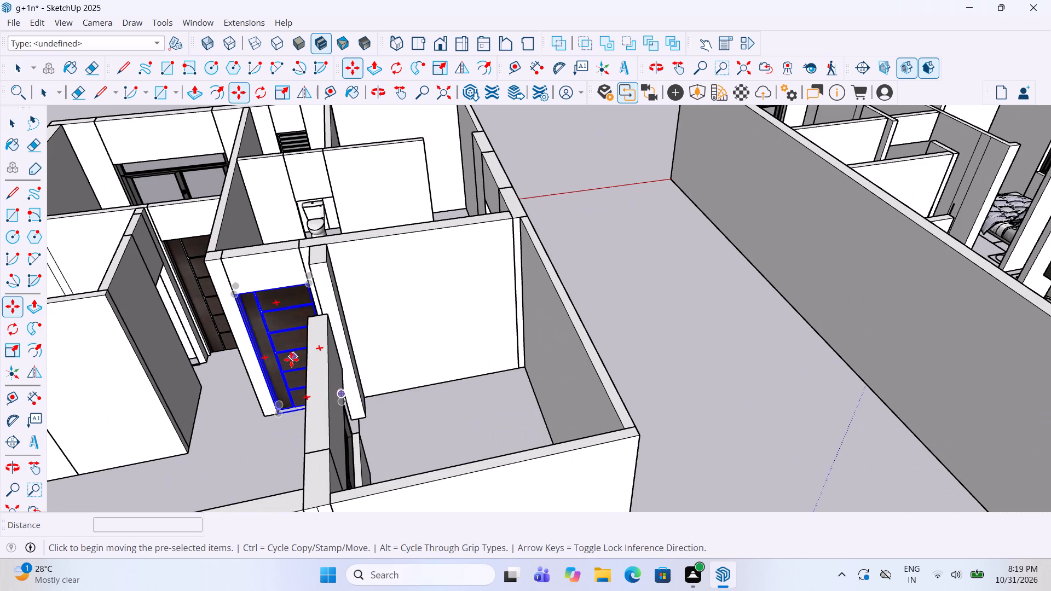
{"action": "left_click", "coordinate": [279, 421]}
{"action": "scroll", "coordinate": [242, 366], "scroll_direction": "down", "scroll_amount": 5}
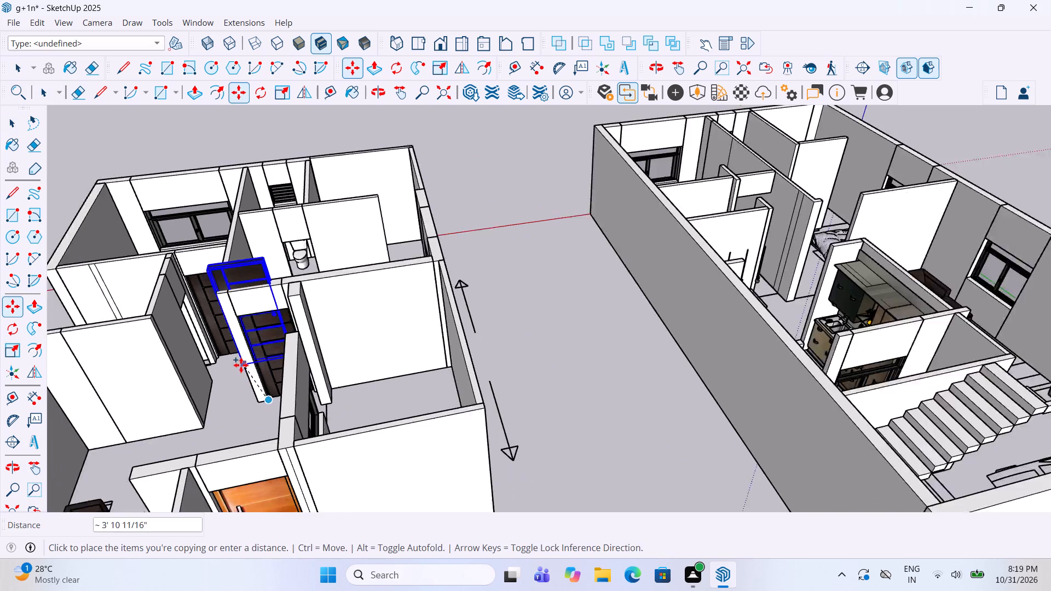
{"action": "scroll", "coordinate": [236, 359], "scroll_direction": "down", "scroll_amount": 6}
{"action": "middle_click_drag", "start_coordinate": [737, 322], "coordinate": [632, 356]}
{"action": "scroll", "coordinate": [657, 302], "scroll_direction": "up", "scroll_amount": 3}
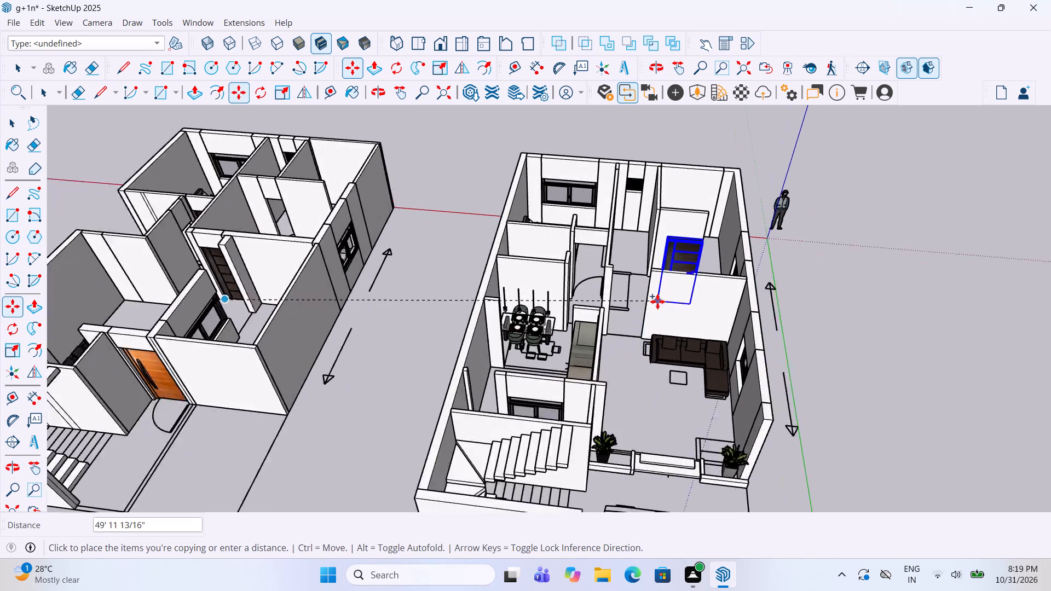
{"action": "scroll", "coordinate": [657, 302], "scroll_direction": "up", "scroll_amount": 2}
{"action": "scroll", "coordinate": [585, 296], "scroll_direction": "up", "scroll_amount": 5}
{"action": "scroll", "coordinate": [530, 284], "scroll_direction": "up", "scroll_amount": 11}
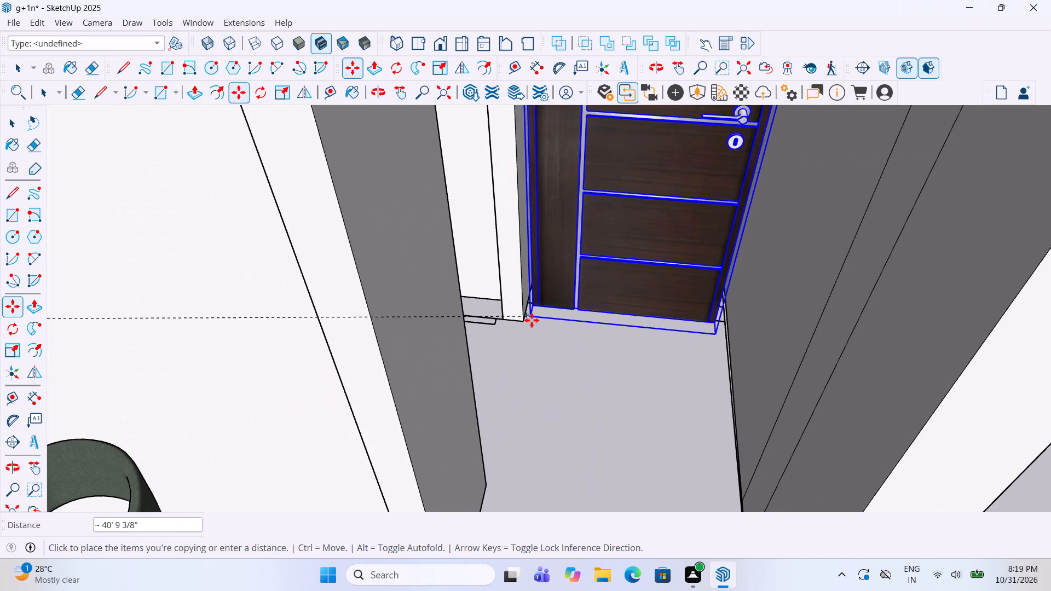
{"action": "left_click", "coordinate": [525, 320]}
Scale the dark panelled door wider from its handle side so it fills the passage doorway.
{"action": "scroll", "coordinate": [561, 393], "scroll_direction": "down", "scroll_amount": 6}
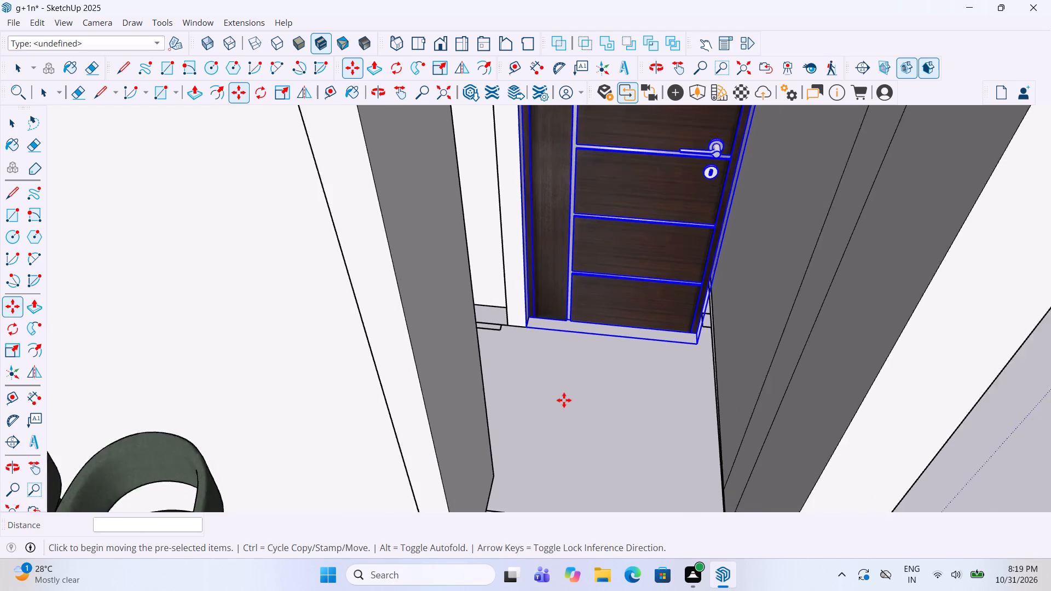
{"action": "scroll", "coordinate": [566, 404], "scroll_direction": "down", "scroll_amount": 3}
{"action": "middle_click_drag", "start_coordinate": [567, 402], "coordinate": [581, 380]}
{"action": "scroll", "coordinate": [608, 198], "scroll_direction": "up", "scroll_amount": 3}
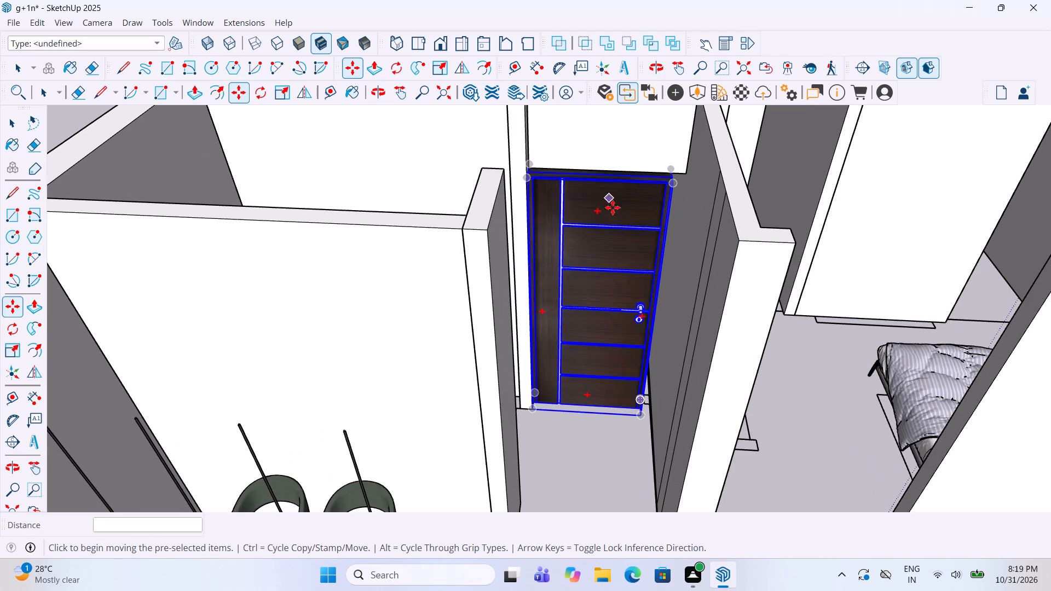
{"action": "key", "text": "s"}
{"action": "scroll", "coordinate": [655, 281], "scroll_direction": "up", "scroll_amount": 5}
{"action": "left_click_drag", "start_coordinate": [656, 322], "coordinate": [659, 322]}
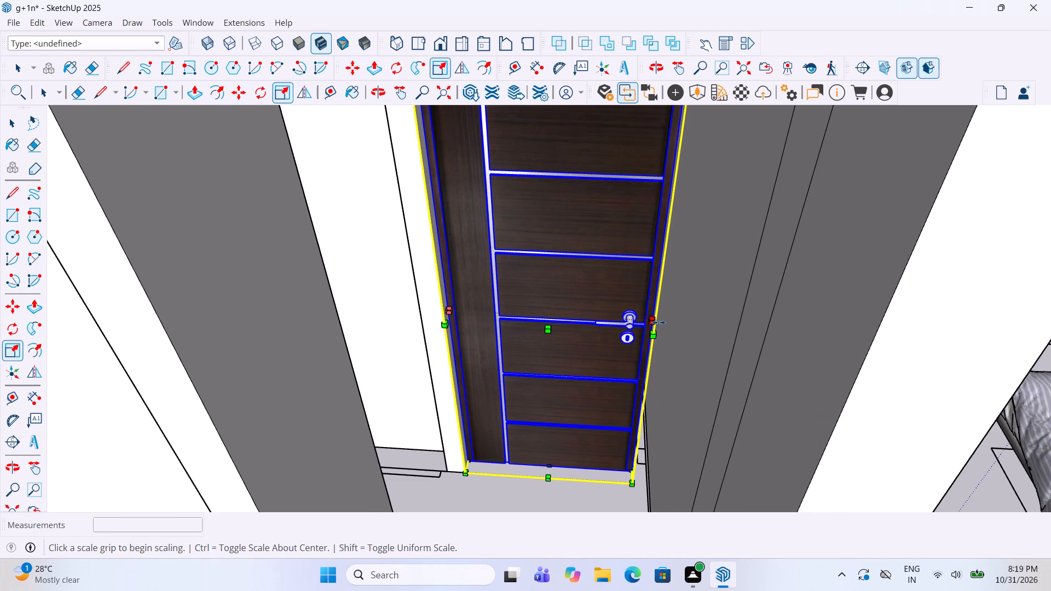
{"action": "left_click_drag", "start_coordinate": [659, 322], "coordinate": [671, 322]}
{"action": "scroll", "coordinate": [645, 338], "scroll_direction": "down", "scroll_amount": 6}
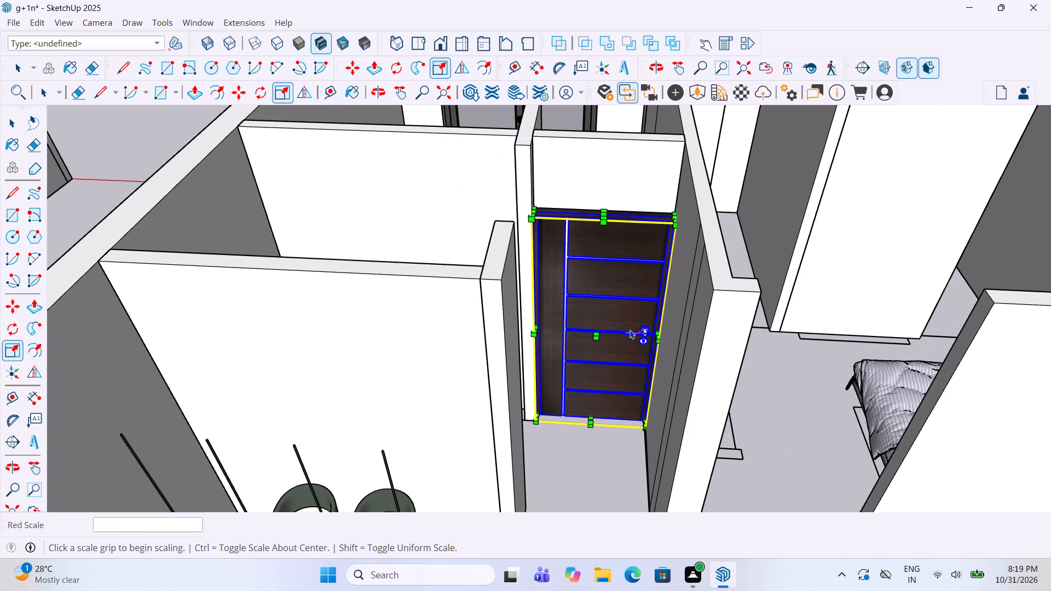
{"action": "key", "text": "space"}
{"action": "left_click", "coordinate": [595, 280]}
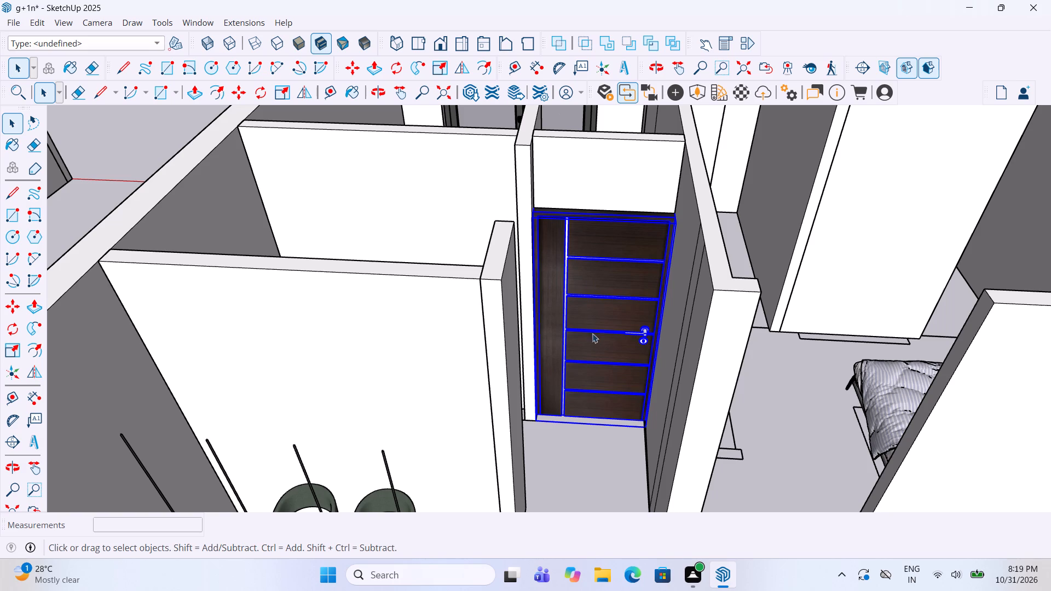
{"action": "scroll", "coordinate": [558, 398], "scroll_direction": "up", "scroll_amount": 6}
{"action": "key", "text": "space"}
{"action": "left_click", "coordinate": [576, 478]}
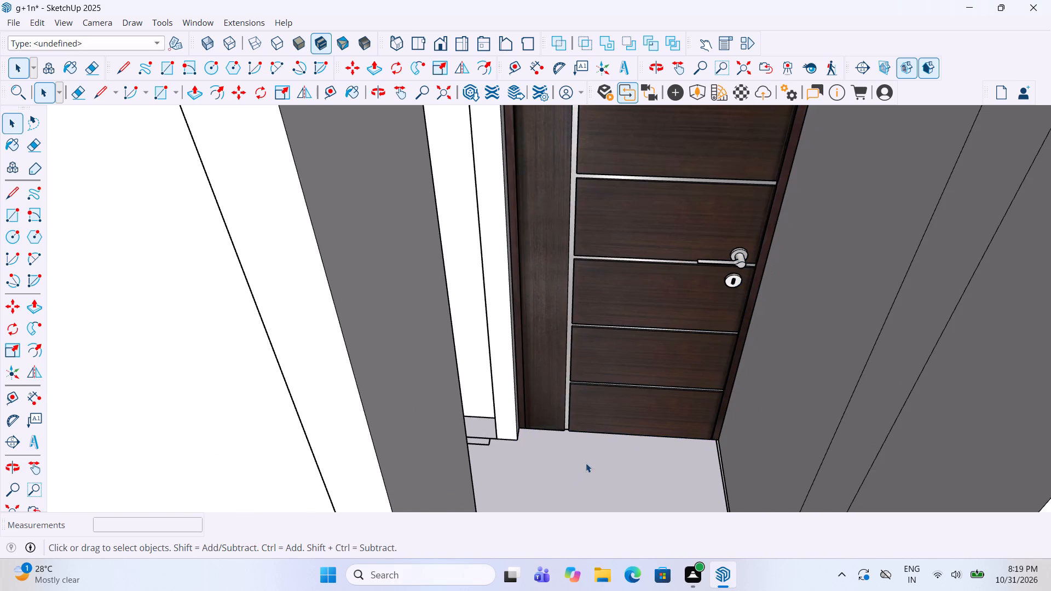
Move the dark panelled door back into the wall thickness so its frame sits flush with the wall above.
{"action": "middle_click_drag", "start_coordinate": [586, 463], "coordinate": [600, 480]}
{"action": "scroll", "coordinate": [548, 437], "scroll_direction": "down", "scroll_amount": 11}
{"action": "scroll", "coordinate": [558, 302], "scroll_direction": "up", "scroll_amount": 6}
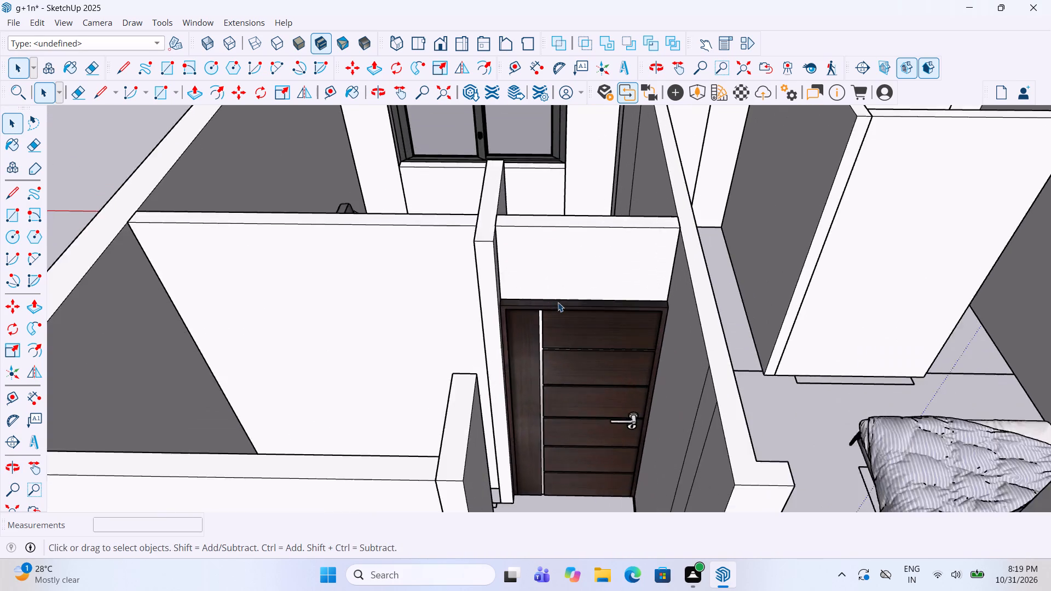
{"action": "scroll", "coordinate": [558, 302], "scroll_direction": "up", "scroll_amount": 5}
{"action": "middle_click_drag", "start_coordinate": [558, 302], "coordinate": [558, 389]}
{"action": "scroll", "coordinate": [558, 302], "scroll_direction": "up", "scroll_amount": 1}
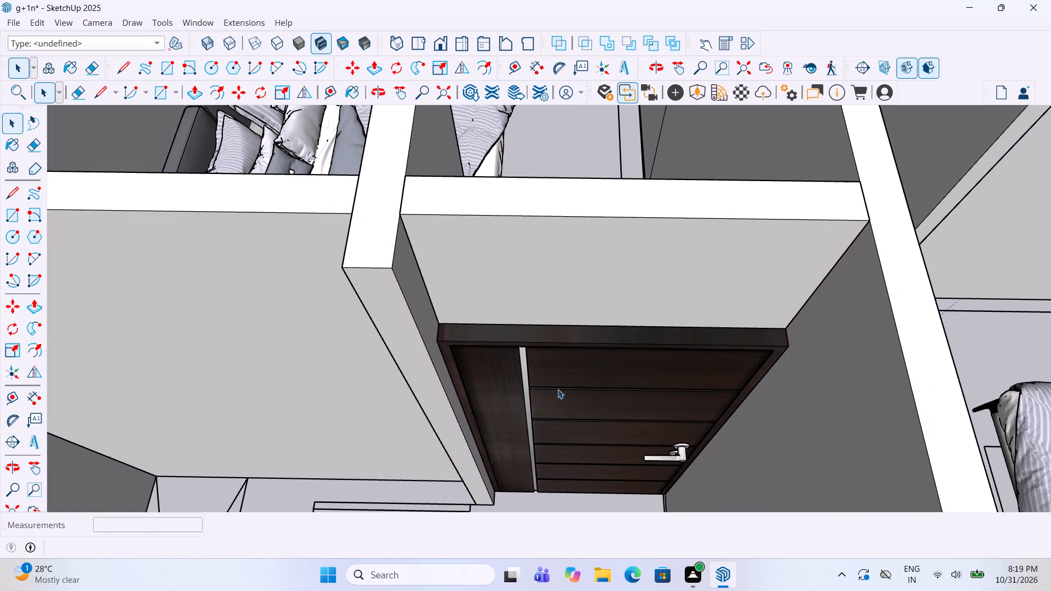
{"action": "left_click", "coordinate": [558, 389]}
{"action": "scroll", "coordinate": [564, 335], "scroll_direction": "down", "scroll_amount": 5}
{"action": "scroll", "coordinate": [555, 434], "scroll_direction": "up", "scroll_amount": 4}
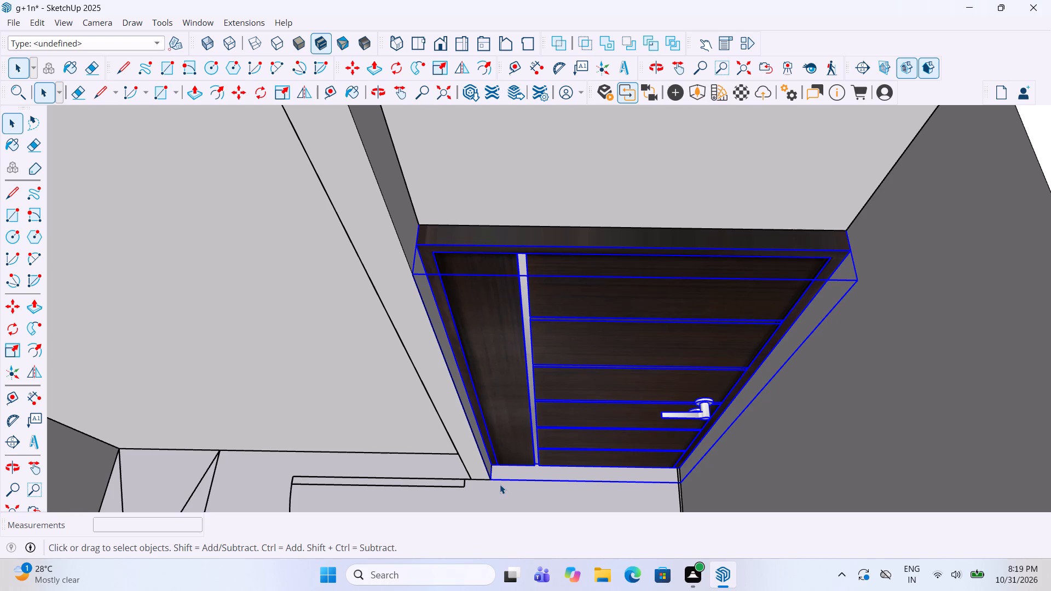
{"action": "key", "text": "m"}
{"action": "scroll", "coordinate": [493, 486], "scroll_direction": "up", "scroll_amount": 3}
{"action": "left_click", "coordinate": [489, 483]}
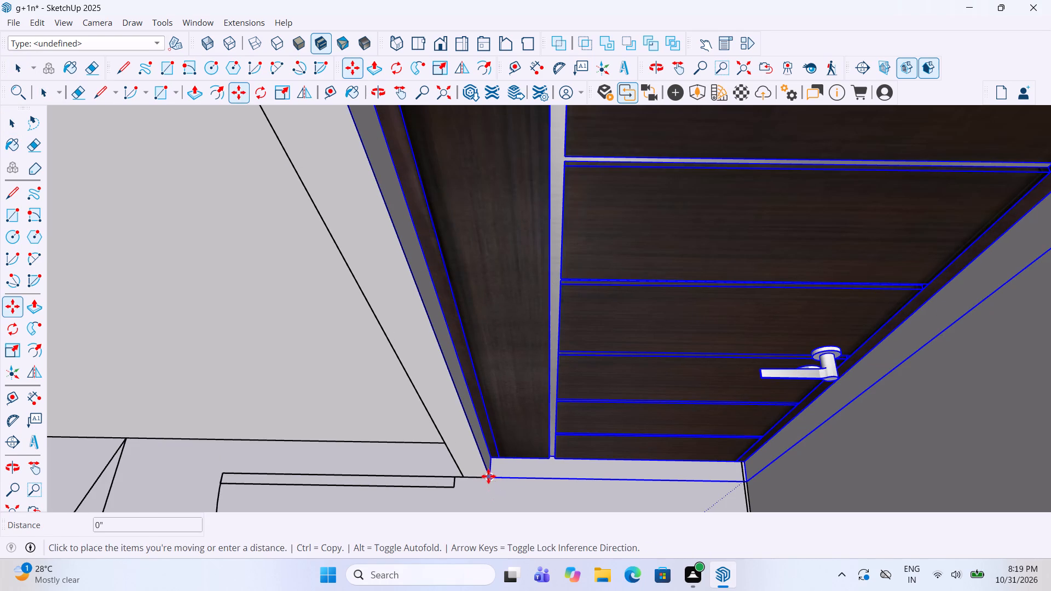
{"action": "left_click", "coordinate": [489, 464]}
{"action": "scroll", "coordinate": [536, 422], "scroll_direction": "down", "scroll_amount": 5}
{"action": "key", "text": "space"}
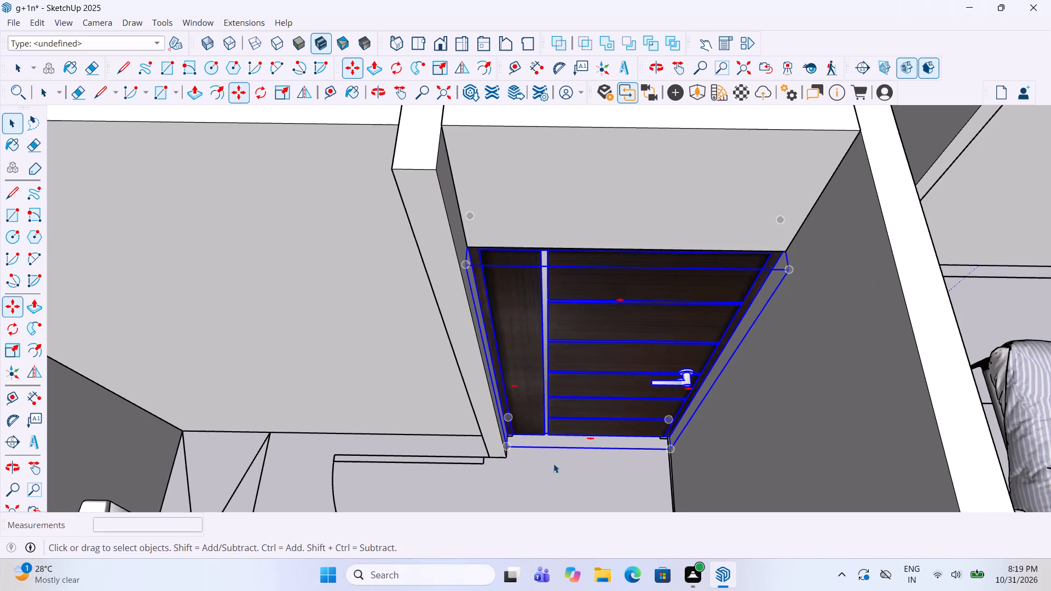
{"action": "left_click", "coordinate": [553, 468]}
Examine the furnished house from several angles for doorways still to be fitted around the bedrooms and dining area.
{"action": "middle_click_drag", "start_coordinate": [560, 410], "coordinate": [525, 321]}
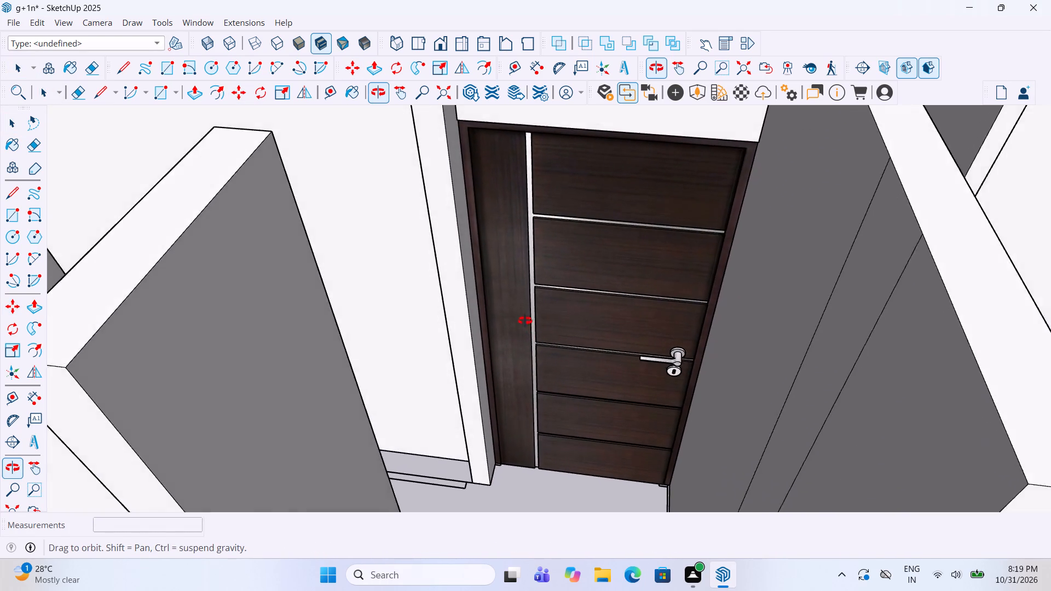
{"action": "middle_click_drag", "start_coordinate": [525, 321], "coordinate": [537, 419]}
{"action": "scroll", "coordinate": [508, 358], "scroll_direction": "down", "scroll_amount": 11}
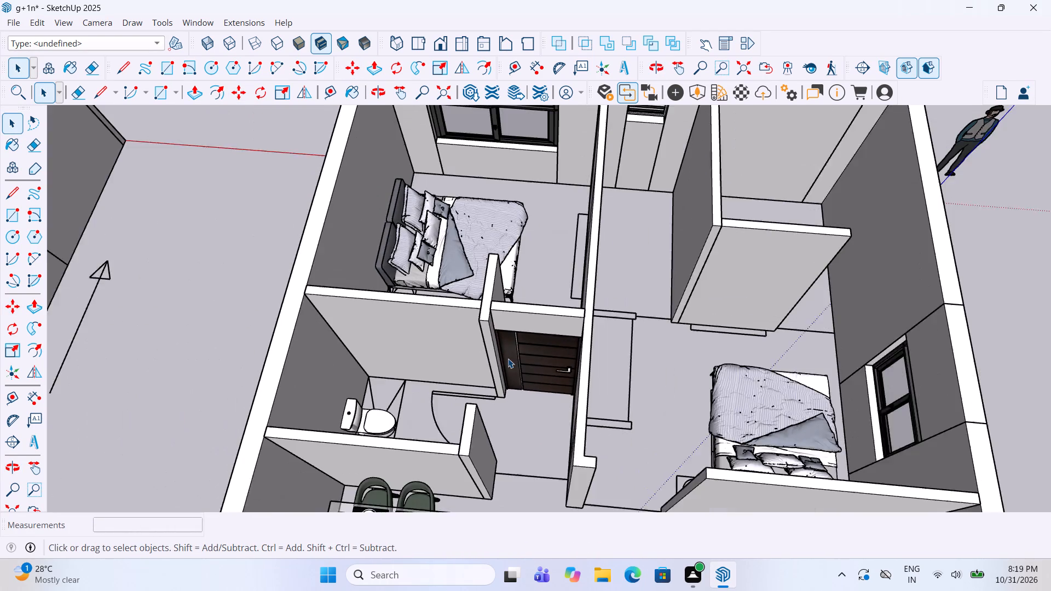
{"action": "scroll", "coordinate": [508, 358], "scroll_direction": "down", "scroll_amount": 1}
{"action": "middle_click_drag", "start_coordinate": [551, 357], "coordinate": [536, 424]}
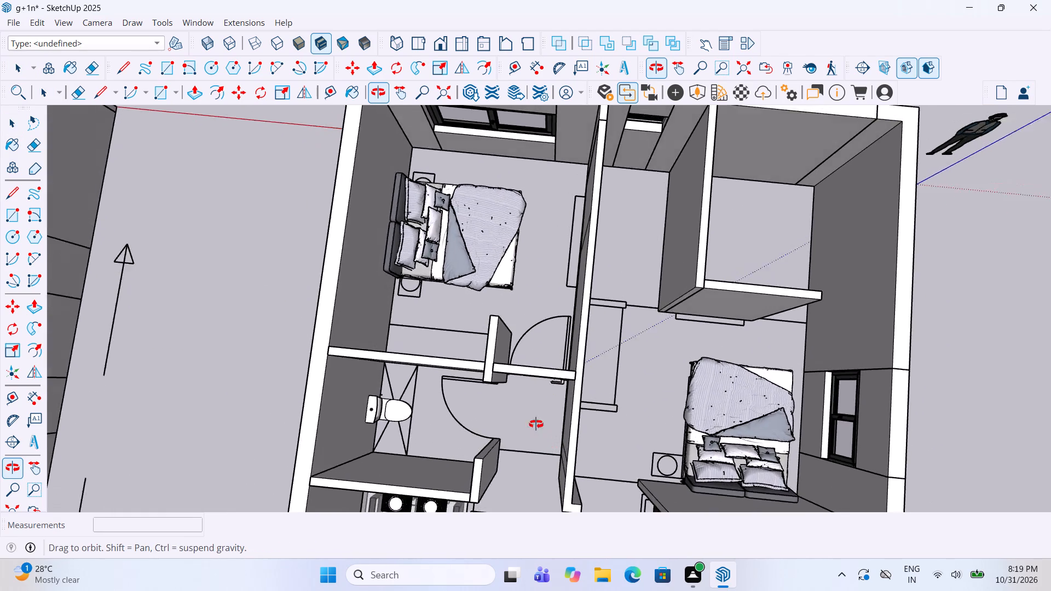
{"action": "middle_click_drag", "start_coordinate": [536, 424], "coordinate": [504, 350]}
{"action": "scroll", "coordinate": [520, 318], "scroll_direction": "down", "scroll_amount": 9}
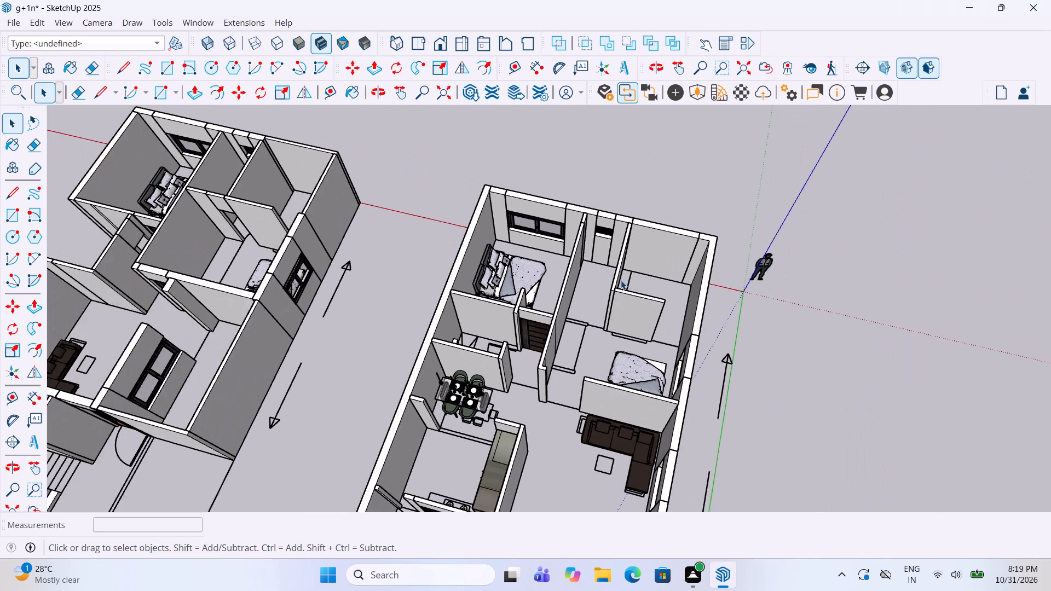
{"action": "scroll", "coordinate": [621, 282], "scroll_direction": "down", "scroll_amount": 4}
{"action": "scroll", "coordinate": [583, 361], "scroll_direction": "up", "scroll_amount": 12}
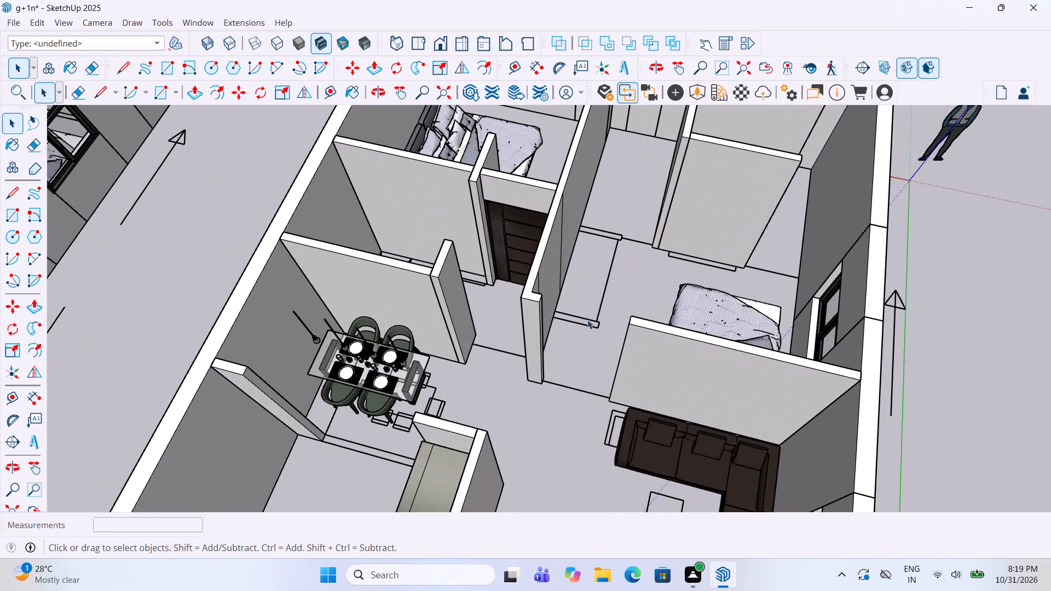
{"action": "scroll", "coordinate": [587, 318], "scroll_direction": "down", "scroll_amount": 2}
{"action": "scroll", "coordinate": [497, 281], "scroll_direction": "up", "scroll_amount": 2}
{"action": "middle_click_drag", "start_coordinate": [497, 281], "coordinate": [552, 256]}
{"action": "scroll", "coordinate": [552, 256], "scroll_direction": "up", "scroll_amount": 1}
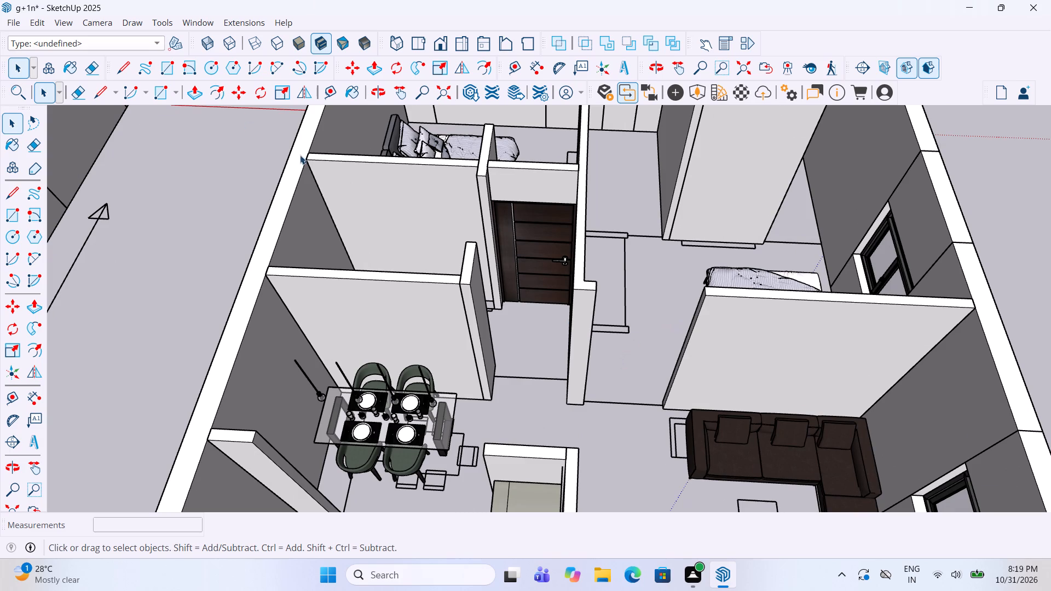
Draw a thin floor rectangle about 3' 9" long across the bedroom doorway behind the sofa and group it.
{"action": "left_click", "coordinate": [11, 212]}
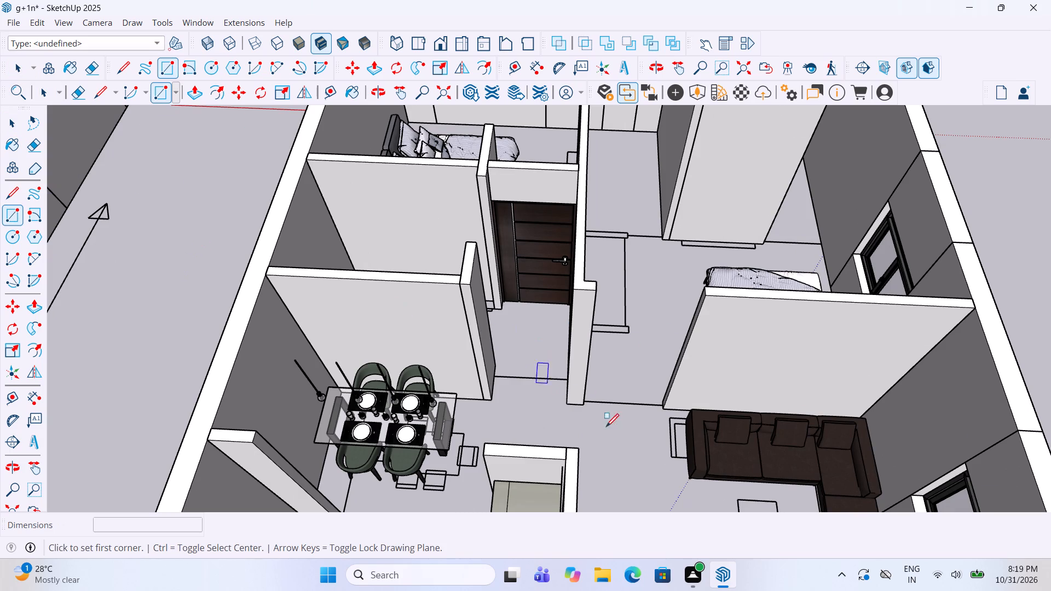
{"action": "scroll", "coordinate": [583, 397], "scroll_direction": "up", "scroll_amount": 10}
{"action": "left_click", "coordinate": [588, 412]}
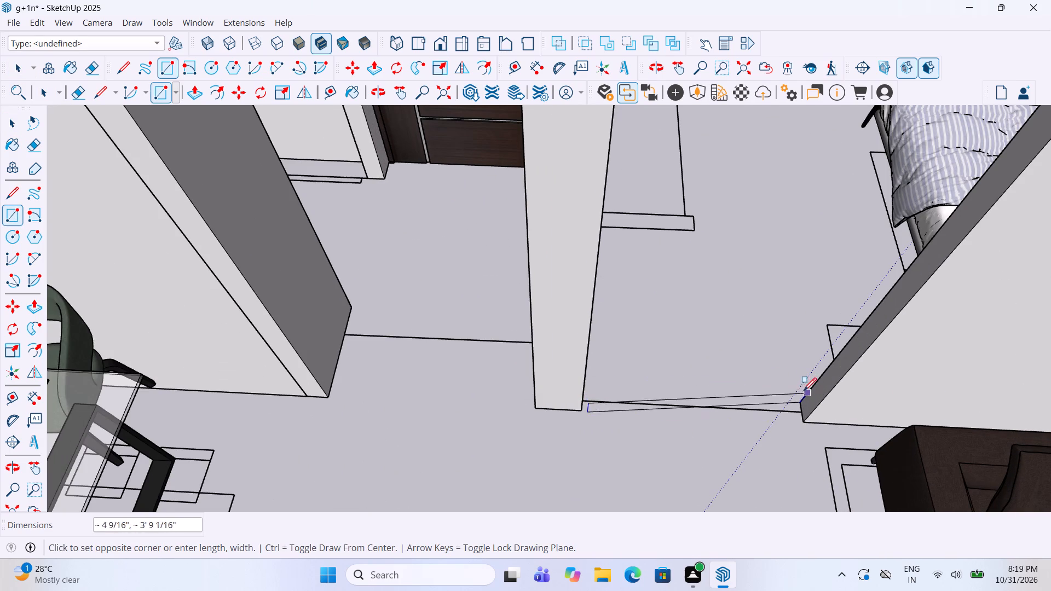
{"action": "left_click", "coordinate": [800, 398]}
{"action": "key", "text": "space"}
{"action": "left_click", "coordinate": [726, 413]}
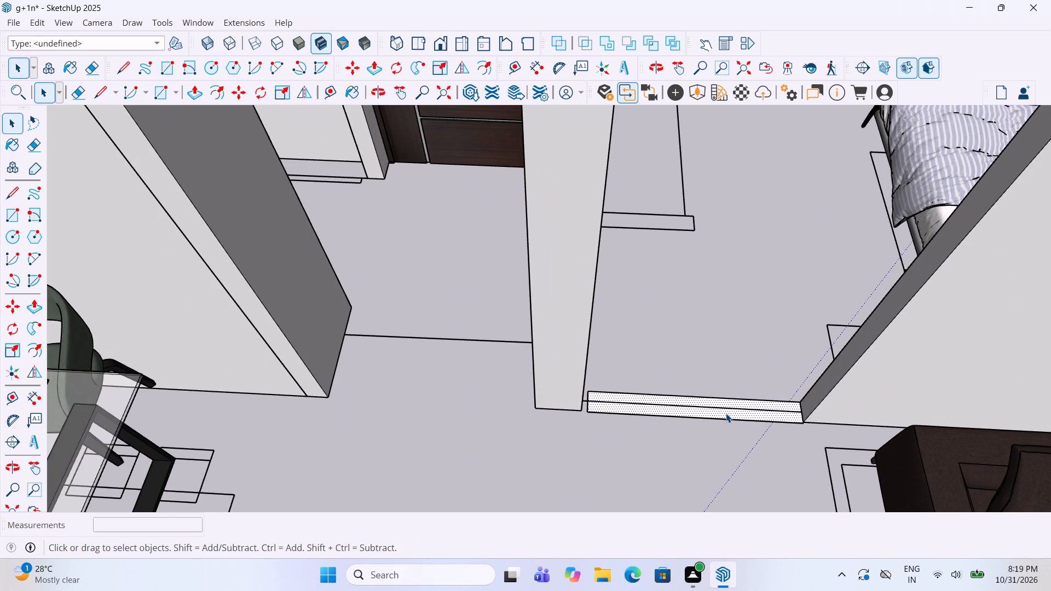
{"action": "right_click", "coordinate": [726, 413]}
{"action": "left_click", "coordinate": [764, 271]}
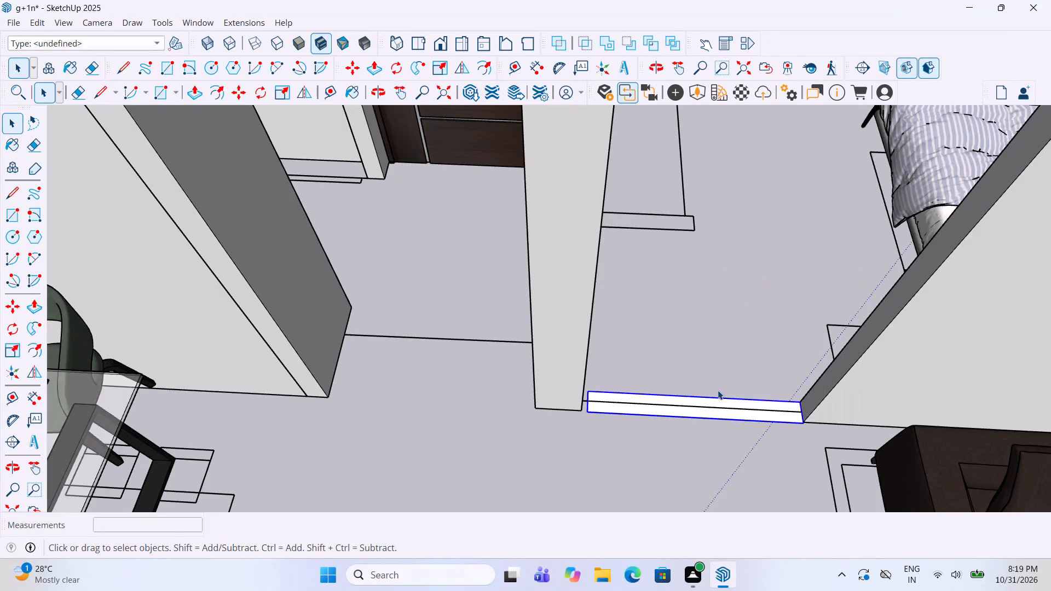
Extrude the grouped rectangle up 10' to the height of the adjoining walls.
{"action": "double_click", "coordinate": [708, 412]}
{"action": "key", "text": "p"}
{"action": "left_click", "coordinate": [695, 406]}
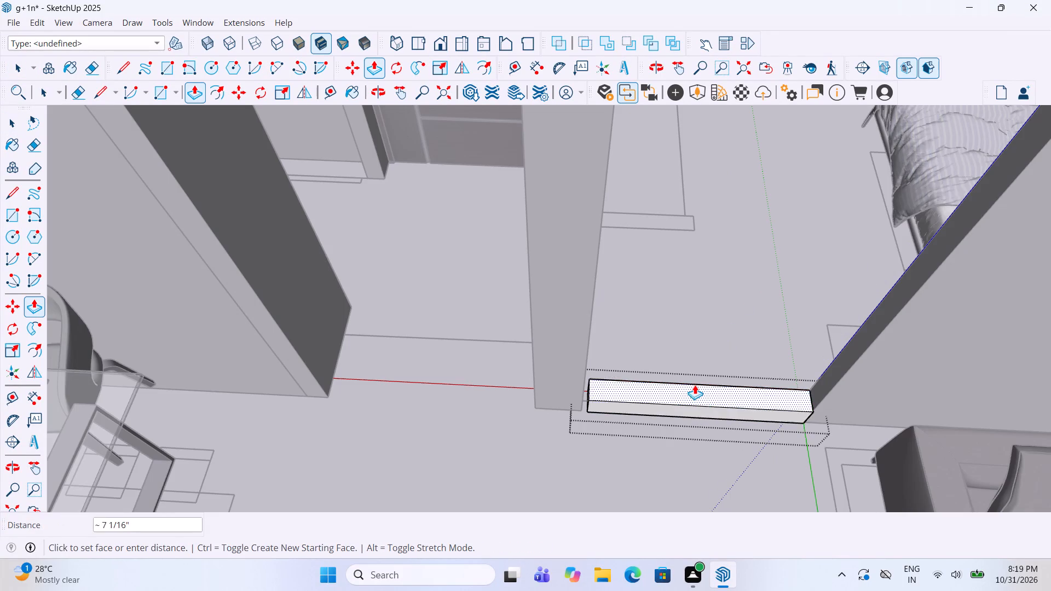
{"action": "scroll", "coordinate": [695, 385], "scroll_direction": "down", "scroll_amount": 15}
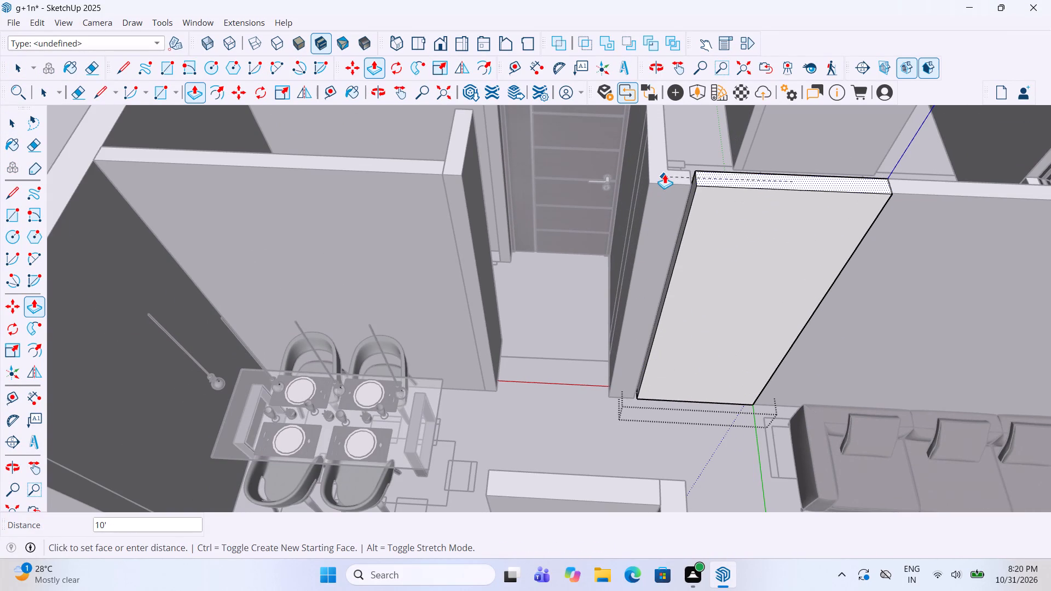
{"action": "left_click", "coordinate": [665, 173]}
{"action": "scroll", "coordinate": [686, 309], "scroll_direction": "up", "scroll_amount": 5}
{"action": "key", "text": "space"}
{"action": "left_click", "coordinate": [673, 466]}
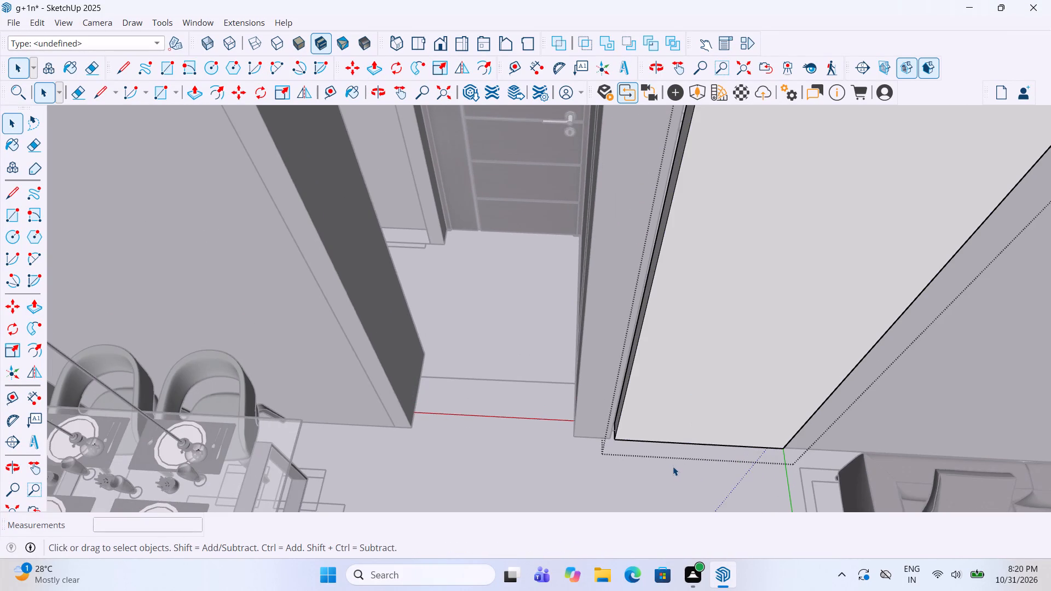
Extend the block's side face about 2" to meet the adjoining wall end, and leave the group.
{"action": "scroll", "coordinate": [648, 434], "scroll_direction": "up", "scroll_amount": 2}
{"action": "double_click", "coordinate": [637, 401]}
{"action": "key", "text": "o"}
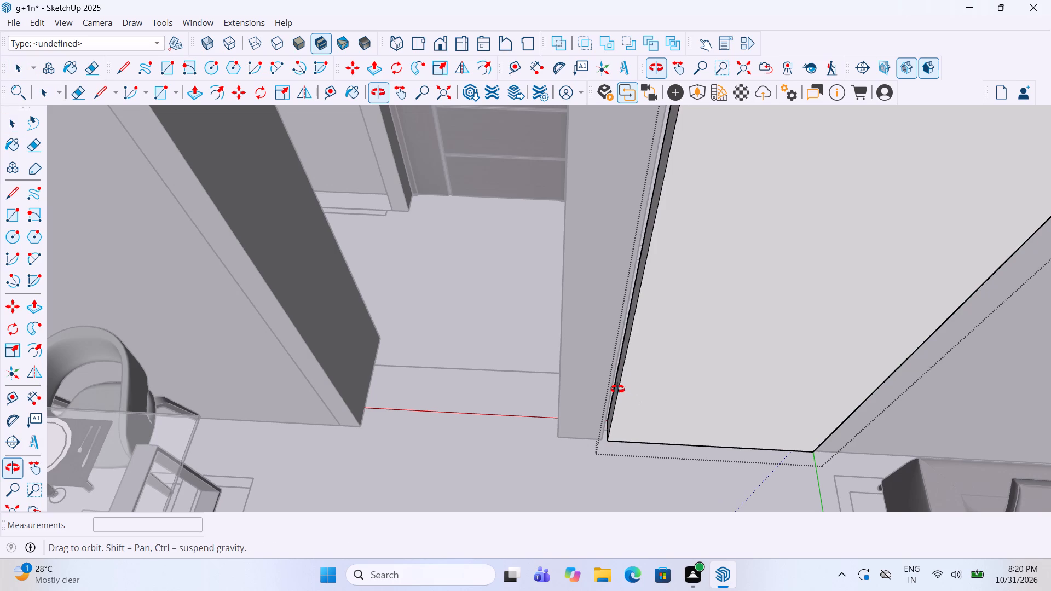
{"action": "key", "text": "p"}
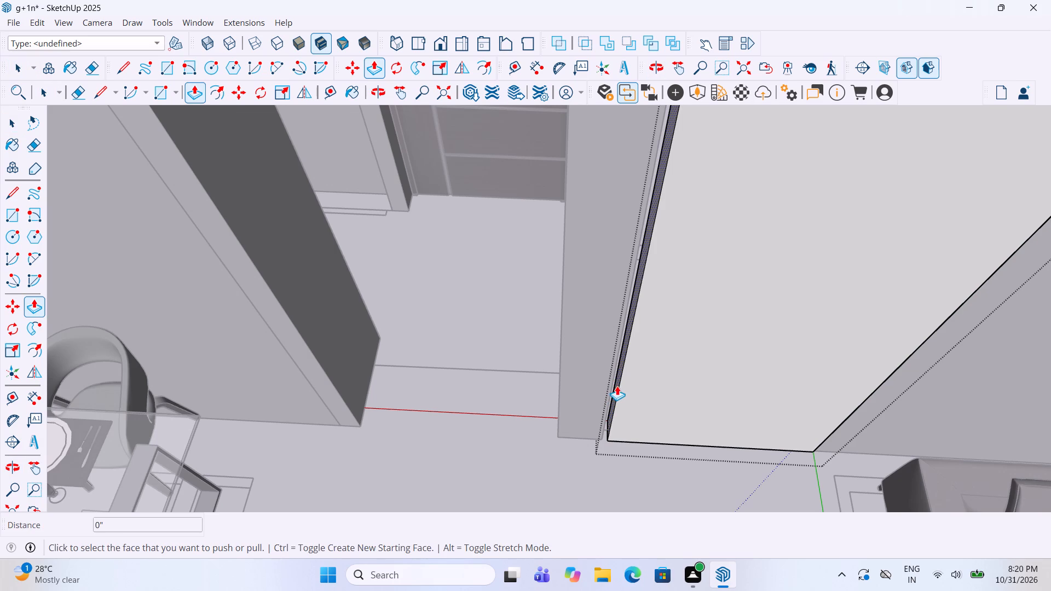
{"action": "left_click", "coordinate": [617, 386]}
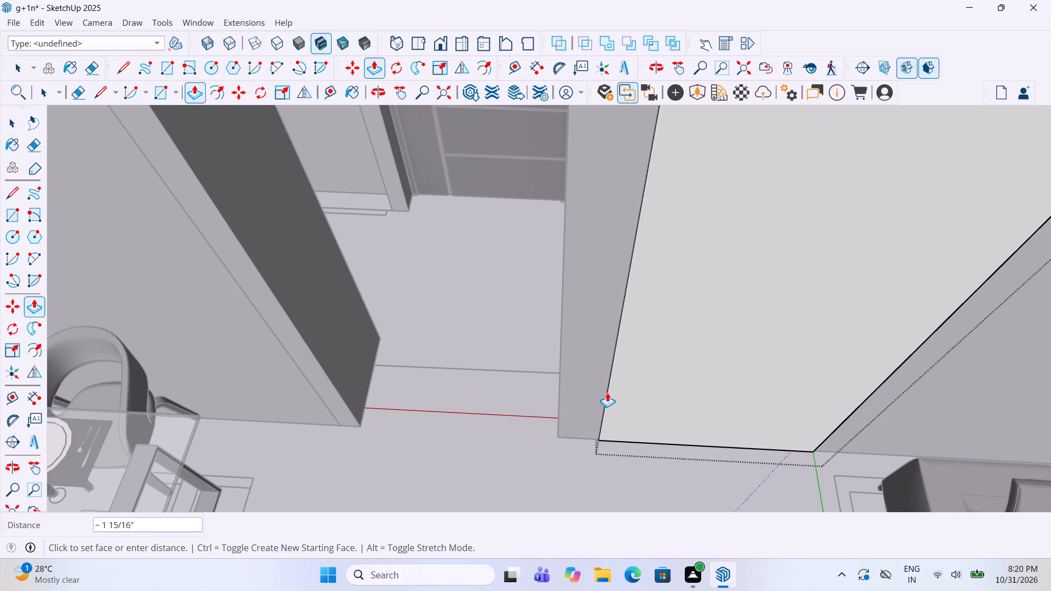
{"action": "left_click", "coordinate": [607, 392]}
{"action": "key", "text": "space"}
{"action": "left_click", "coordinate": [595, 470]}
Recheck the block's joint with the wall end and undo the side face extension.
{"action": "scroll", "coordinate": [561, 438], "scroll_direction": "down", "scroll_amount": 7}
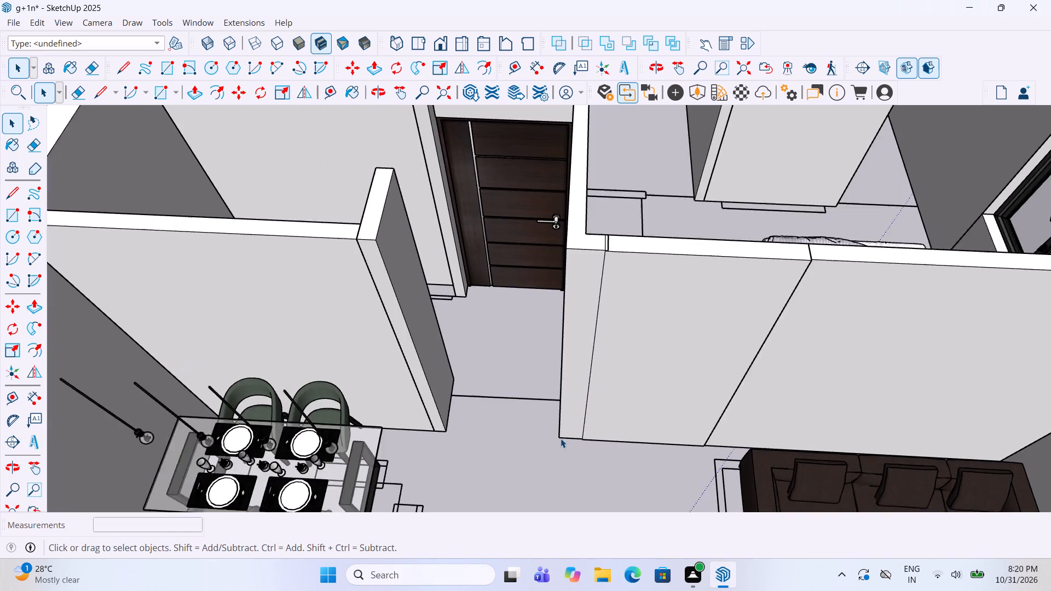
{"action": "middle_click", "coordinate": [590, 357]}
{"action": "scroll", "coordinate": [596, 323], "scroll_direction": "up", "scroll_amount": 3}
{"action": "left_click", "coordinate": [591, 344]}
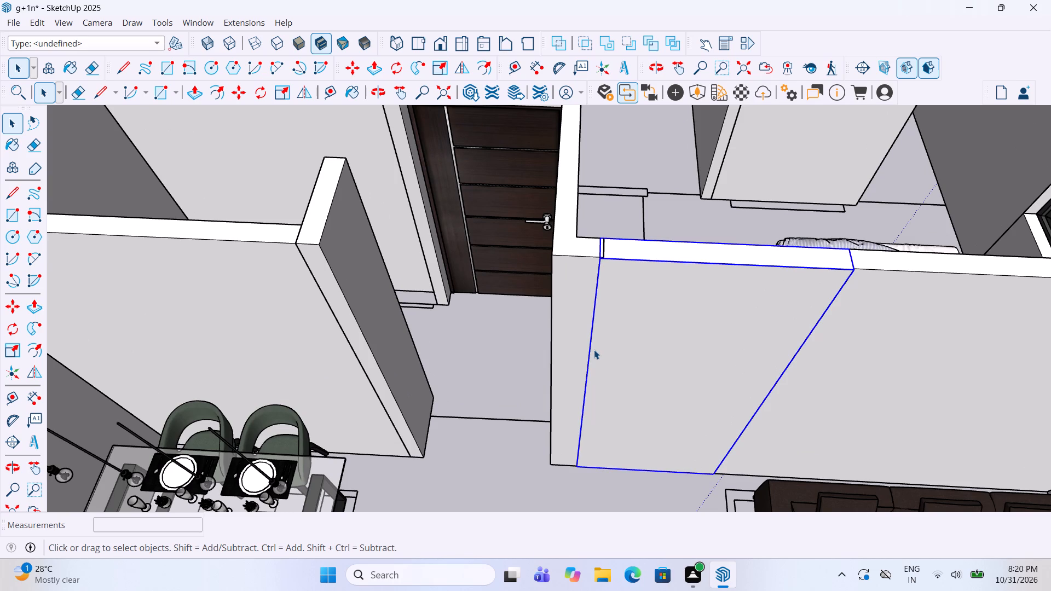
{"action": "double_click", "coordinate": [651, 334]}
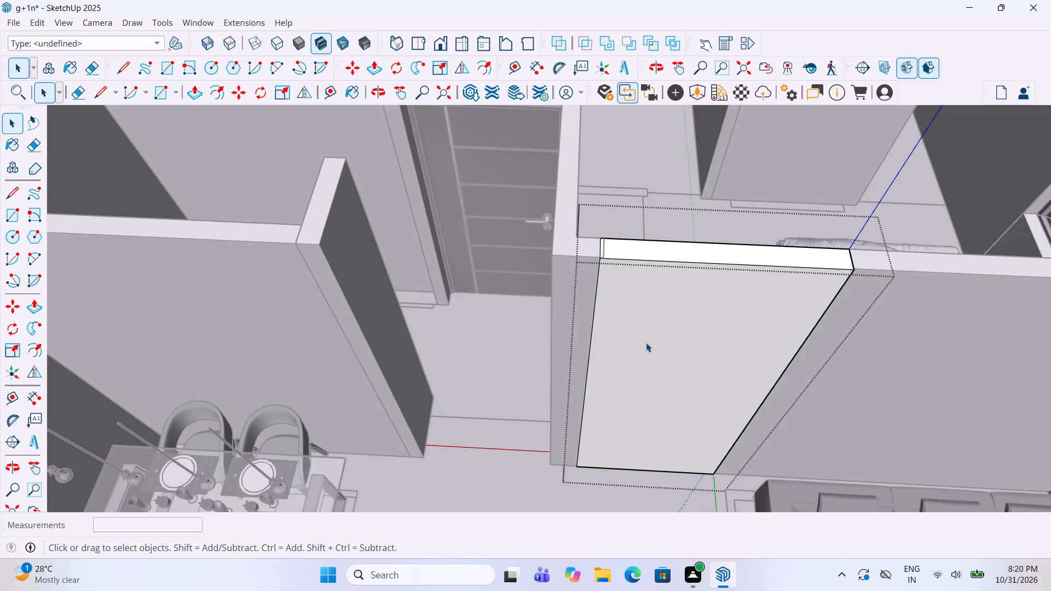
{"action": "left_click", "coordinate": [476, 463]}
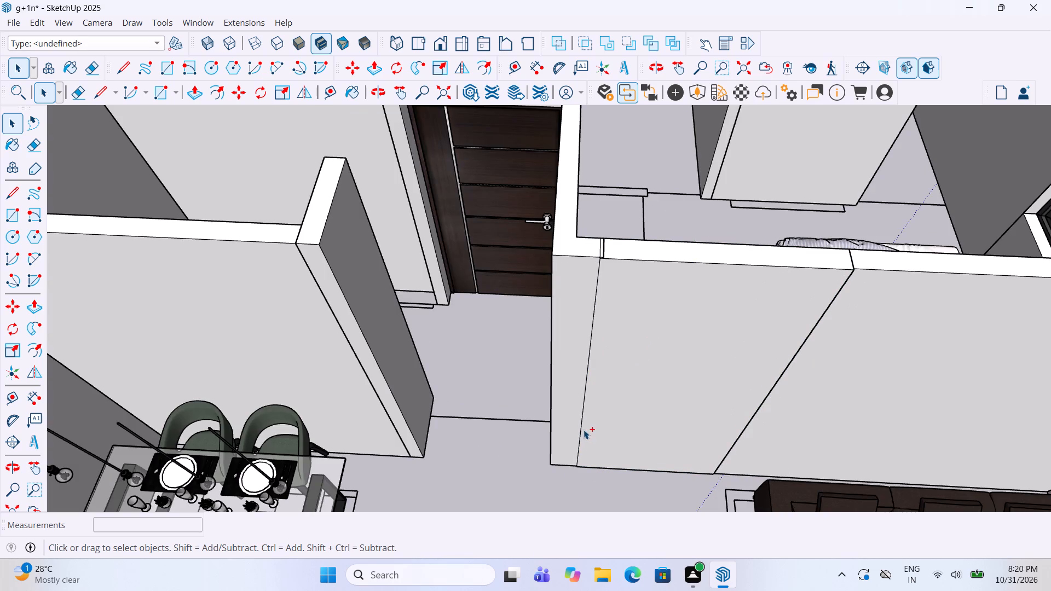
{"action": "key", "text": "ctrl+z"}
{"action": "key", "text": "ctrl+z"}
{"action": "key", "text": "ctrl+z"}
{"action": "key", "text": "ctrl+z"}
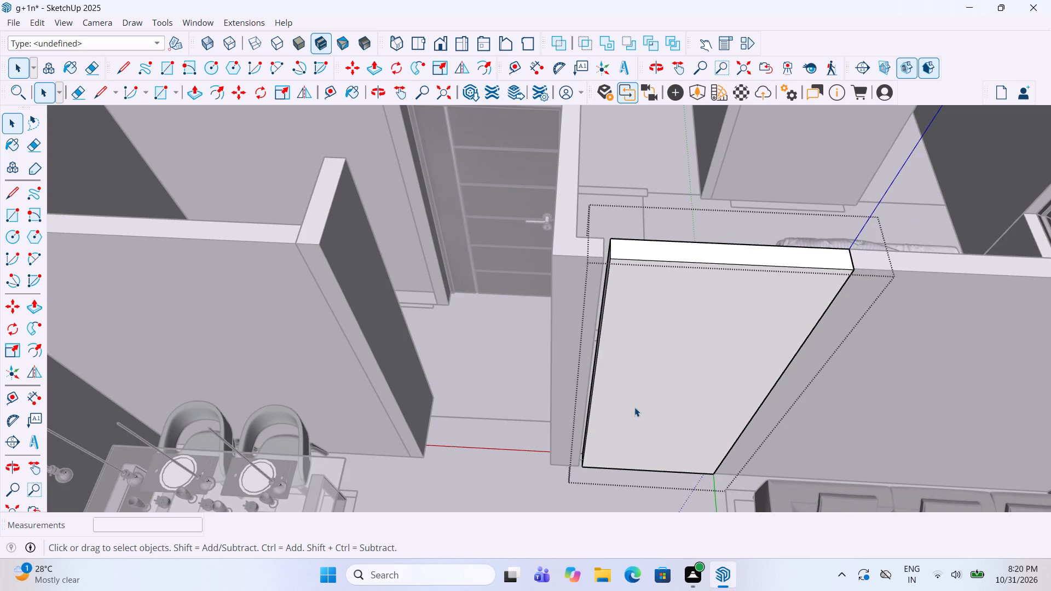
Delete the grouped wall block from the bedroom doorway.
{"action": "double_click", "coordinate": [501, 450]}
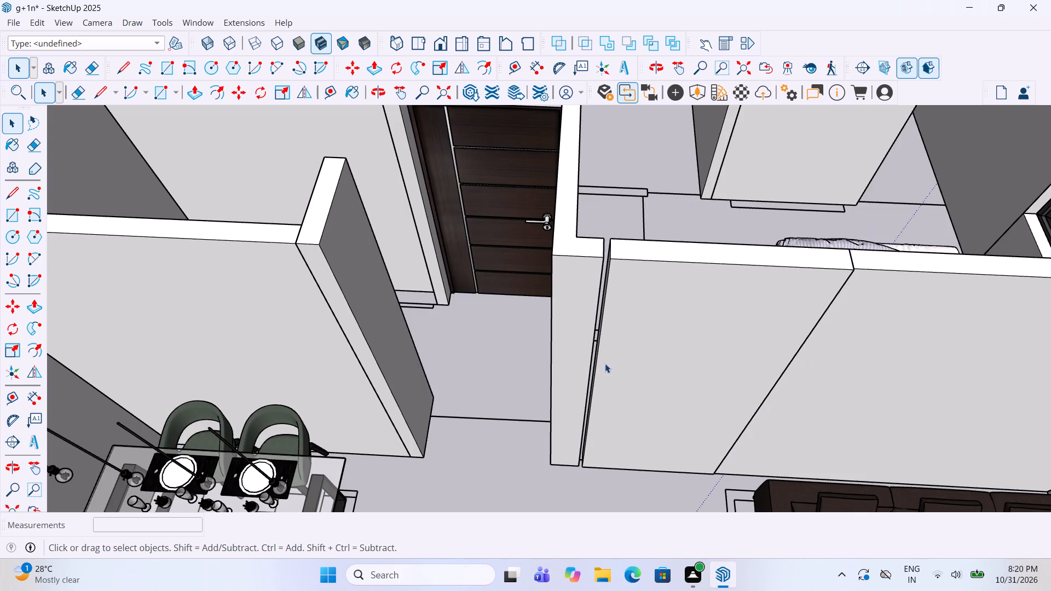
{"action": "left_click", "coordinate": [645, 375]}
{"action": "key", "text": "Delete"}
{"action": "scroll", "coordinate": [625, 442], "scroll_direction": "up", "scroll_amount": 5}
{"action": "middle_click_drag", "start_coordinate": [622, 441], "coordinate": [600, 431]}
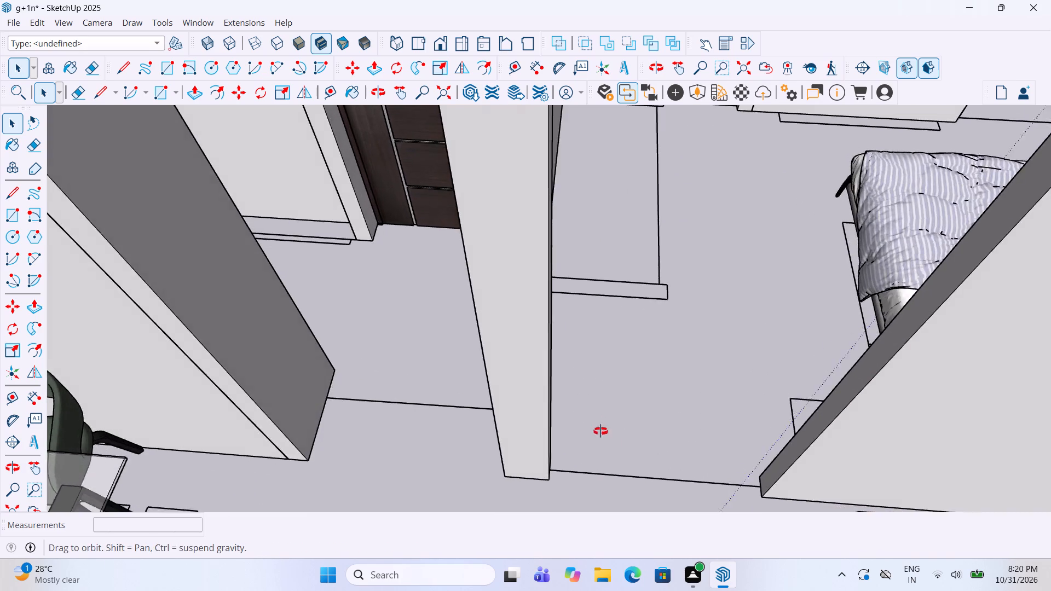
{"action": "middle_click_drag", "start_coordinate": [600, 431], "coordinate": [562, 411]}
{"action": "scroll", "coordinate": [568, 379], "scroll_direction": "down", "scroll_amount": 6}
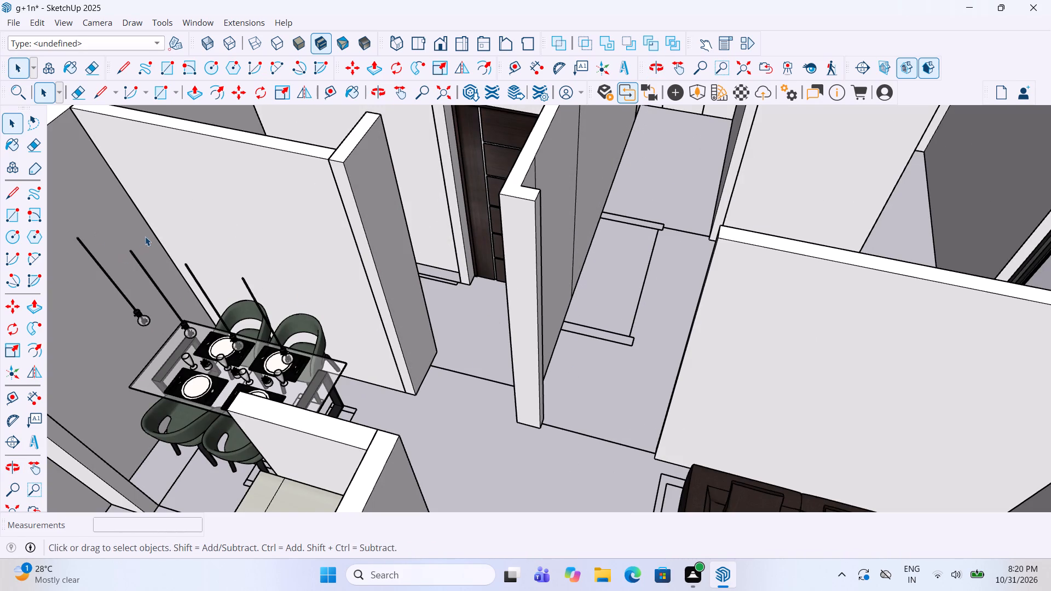
Draw a rectangle about 3' 10" by 4 1/2" across the bedroom doorway floor between the wall ends and group it.
{"action": "left_click", "coordinate": [11, 216]}
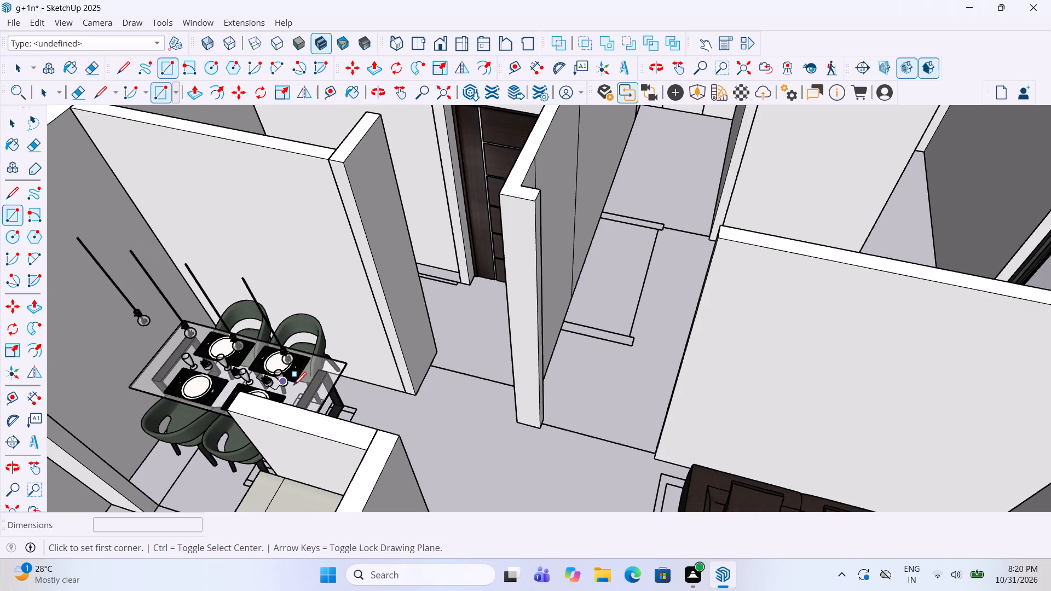
{"action": "scroll", "coordinate": [500, 463], "scroll_direction": "up", "scroll_amount": 5}
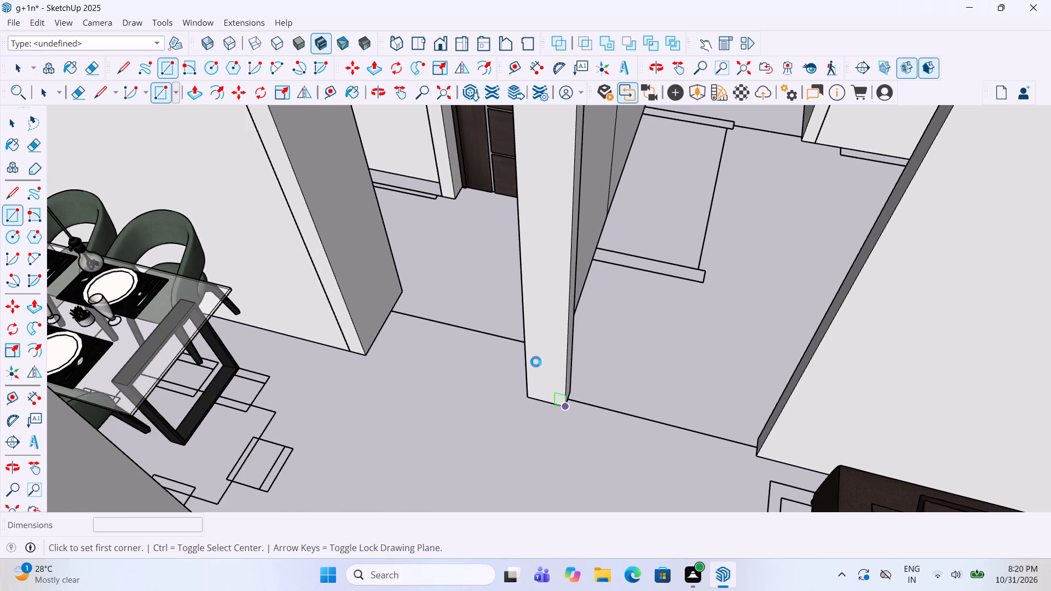
{"action": "scroll", "coordinate": [576, 392], "scroll_direction": "up", "scroll_amount": 4}
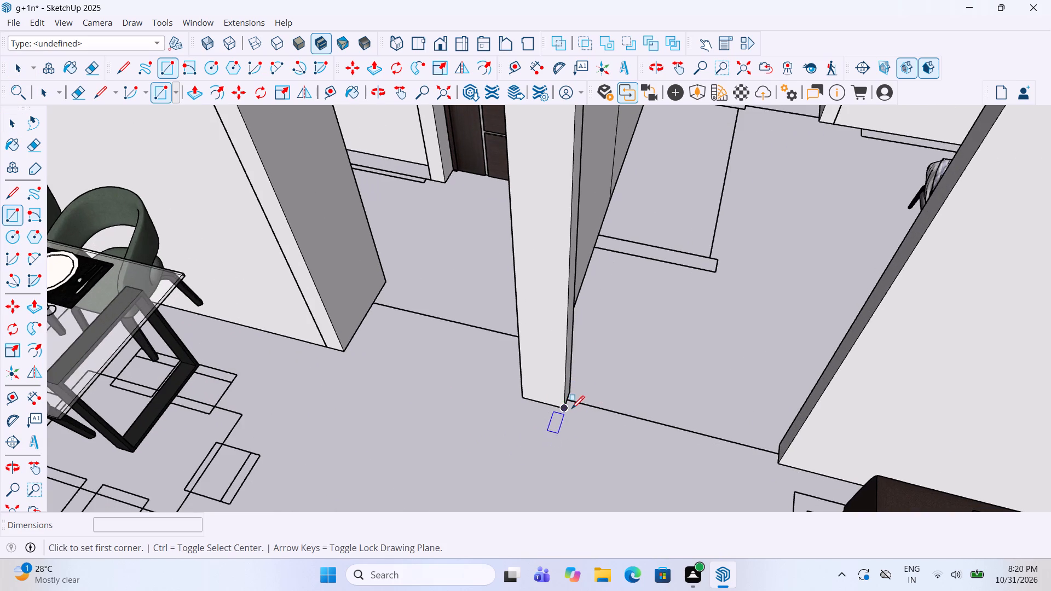
{"action": "scroll", "coordinate": [569, 409], "scroll_direction": "up", "scroll_amount": 4}
{"action": "left_click", "coordinate": [565, 408]}
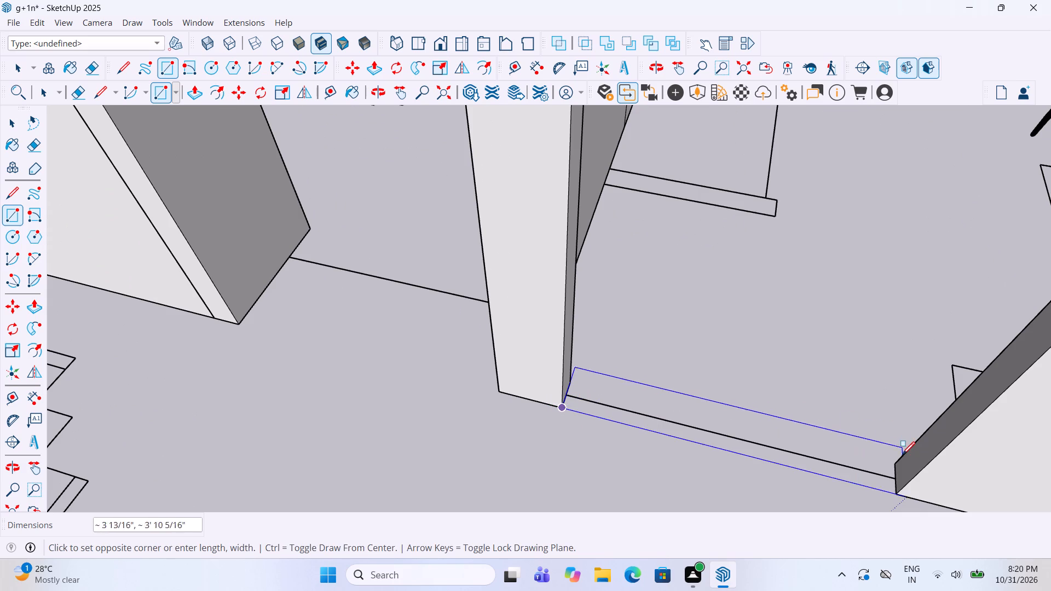
{"action": "left_click", "coordinate": [895, 463]}
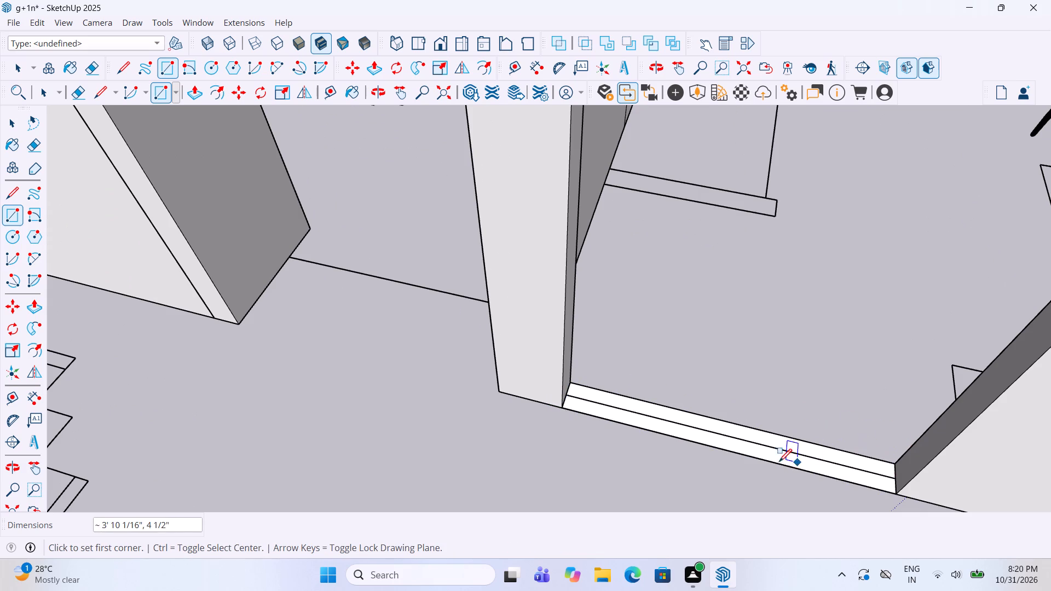
{"action": "key", "text": "space"}
{"action": "left_click", "coordinate": [702, 436]}
{"action": "right_click", "coordinate": [702, 436]}
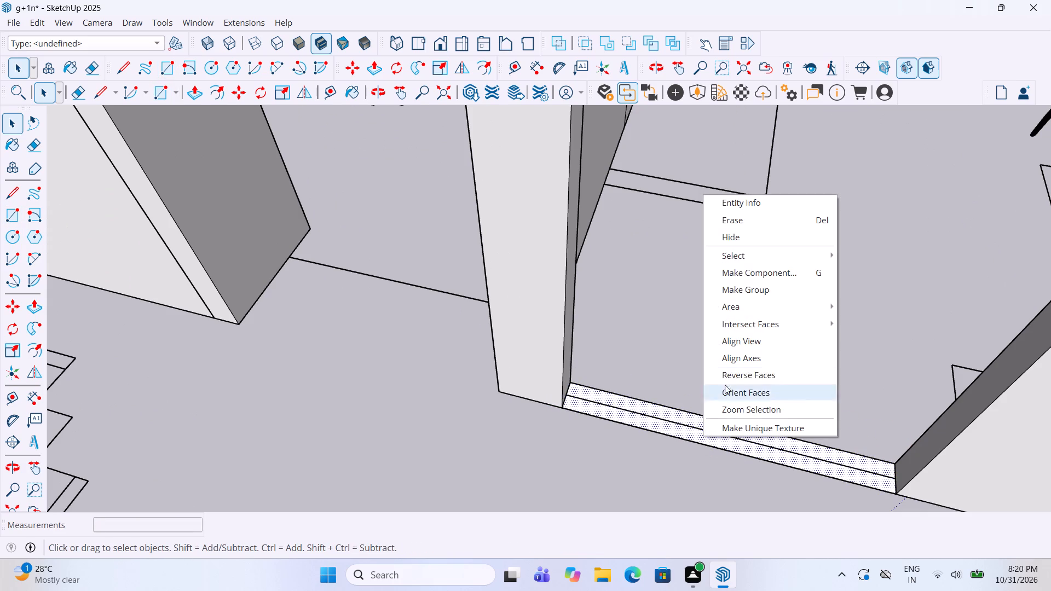
{"action": "left_click", "coordinate": [738, 293]}
Extrude the grouped doorway rectangle up 10' to the top of the adjoining walls and leave the group.
{"action": "double_click", "coordinate": [702, 430]}
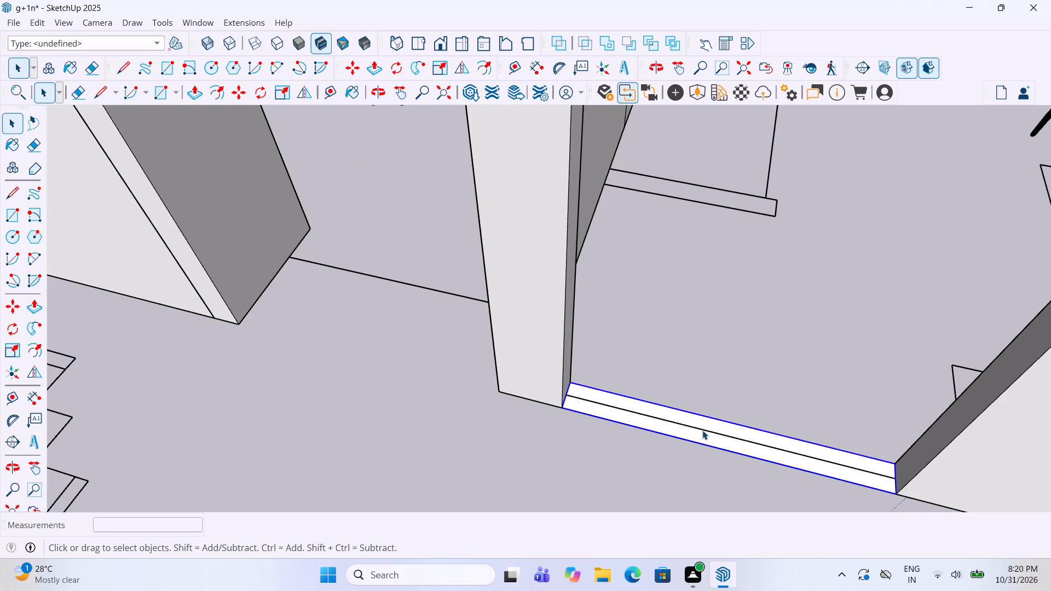
{"action": "key", "text": "p"}
{"action": "left_click", "coordinate": [681, 429]}
{"action": "scroll", "coordinate": [689, 386], "scroll_direction": "down", "scroll_amount": 3}
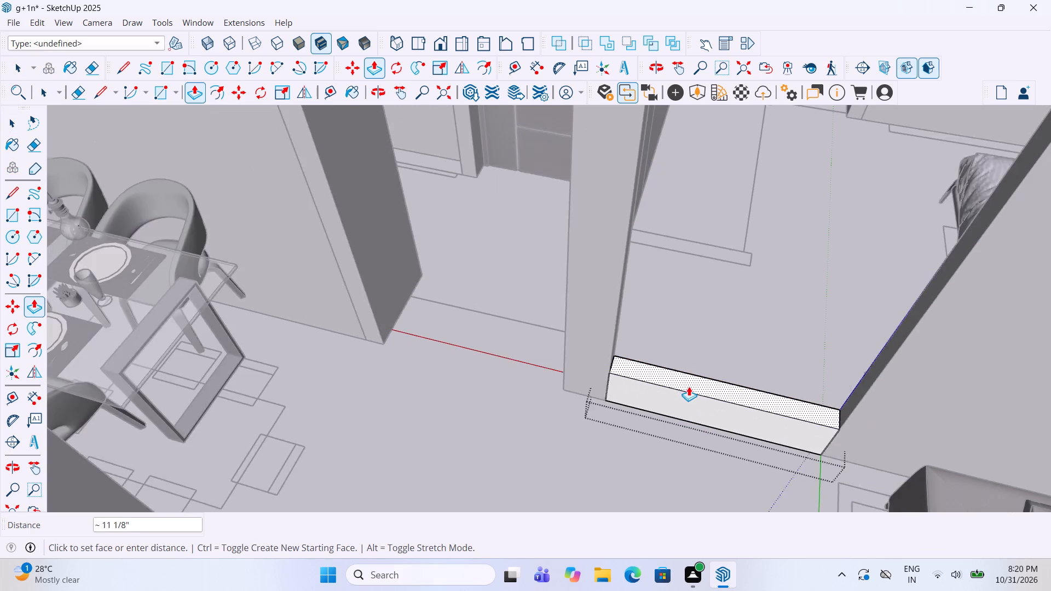
{"action": "scroll", "coordinate": [689, 386], "scroll_direction": "down", "scroll_amount": 12}
{"action": "left_click", "coordinate": [633, 422]}
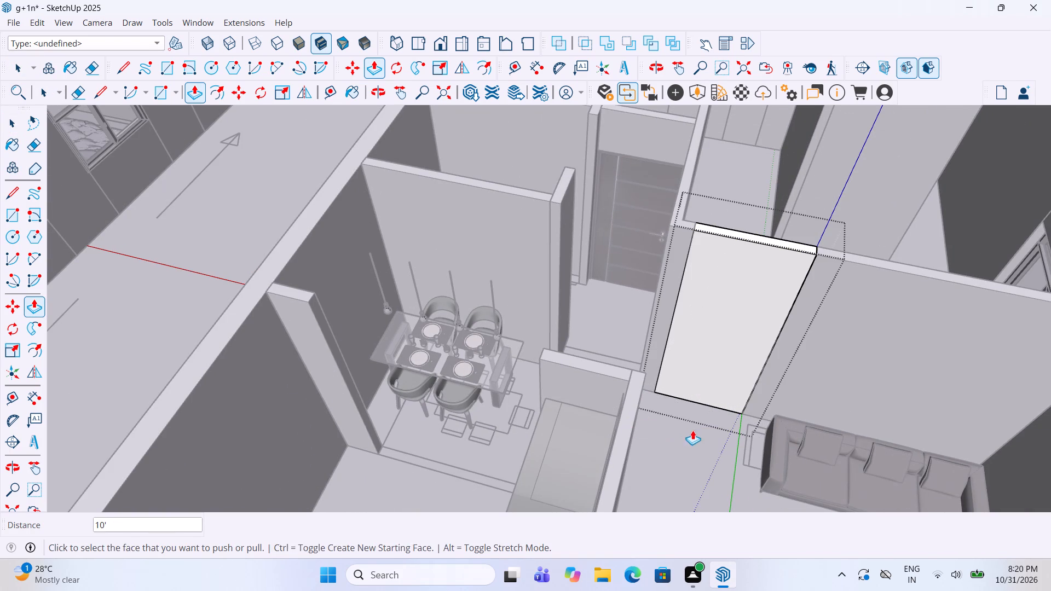
{"action": "key", "text": "space"}
{"action": "left_click", "coordinate": [694, 443]}
Place a horizontal guide 8' above the base edge of the new wall block.
{"action": "scroll", "coordinate": [587, 437], "scroll_direction": "down", "scroll_amount": 4}
{"action": "middle_click_drag", "start_coordinate": [581, 433], "coordinate": [616, 409]}
{"action": "scroll", "coordinate": [507, 397], "scroll_direction": "down", "scroll_amount": 2}
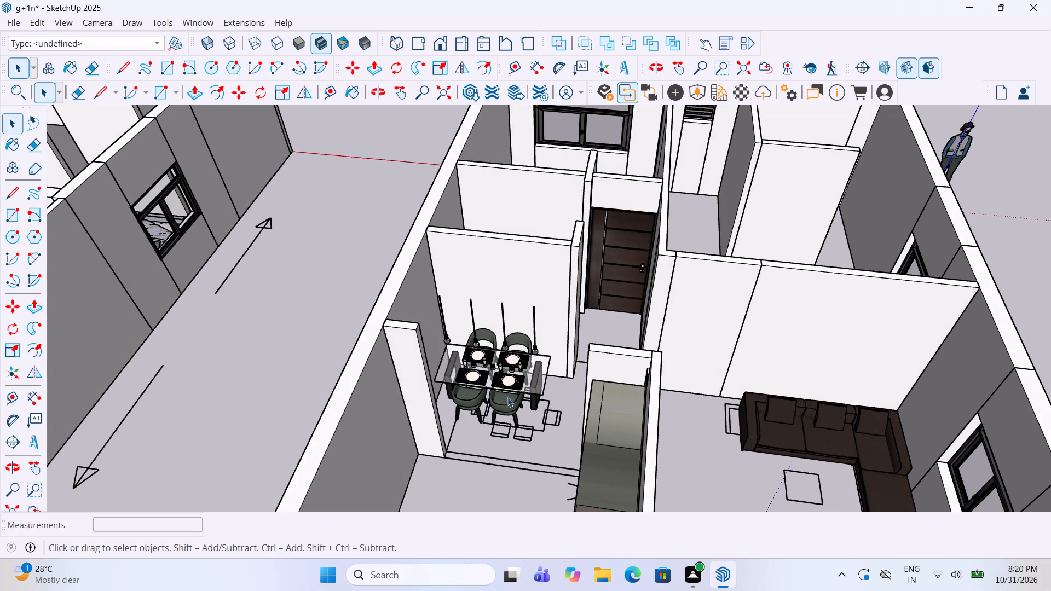
{"action": "scroll", "coordinate": [507, 397], "scroll_direction": "down", "scroll_amount": 5}
{"action": "scroll", "coordinate": [738, 327], "scroll_direction": "up", "scroll_amount": 5}
{"action": "middle_click_drag", "start_coordinate": [603, 378], "coordinate": [633, 361]}
{"action": "middle_click_drag", "start_coordinate": [629, 361], "coordinate": [613, 361]}
{"action": "scroll", "coordinate": [612, 361], "scroll_direction": "up", "scroll_amount": 4}
{"action": "scroll", "coordinate": [557, 344], "scroll_direction": "up", "scroll_amount": 1}
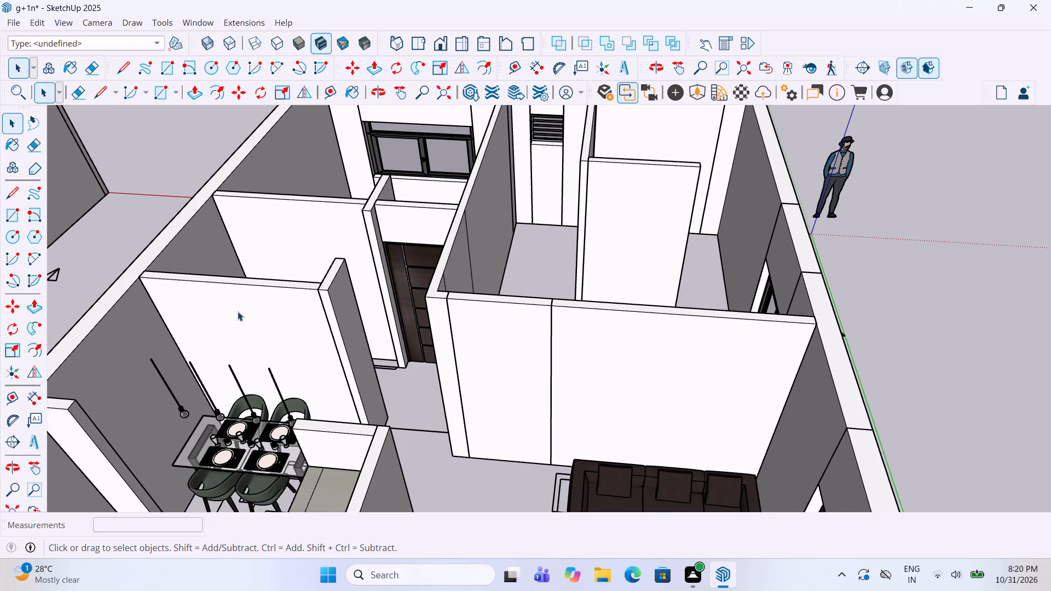
{"action": "left_click", "coordinate": [8, 396]}
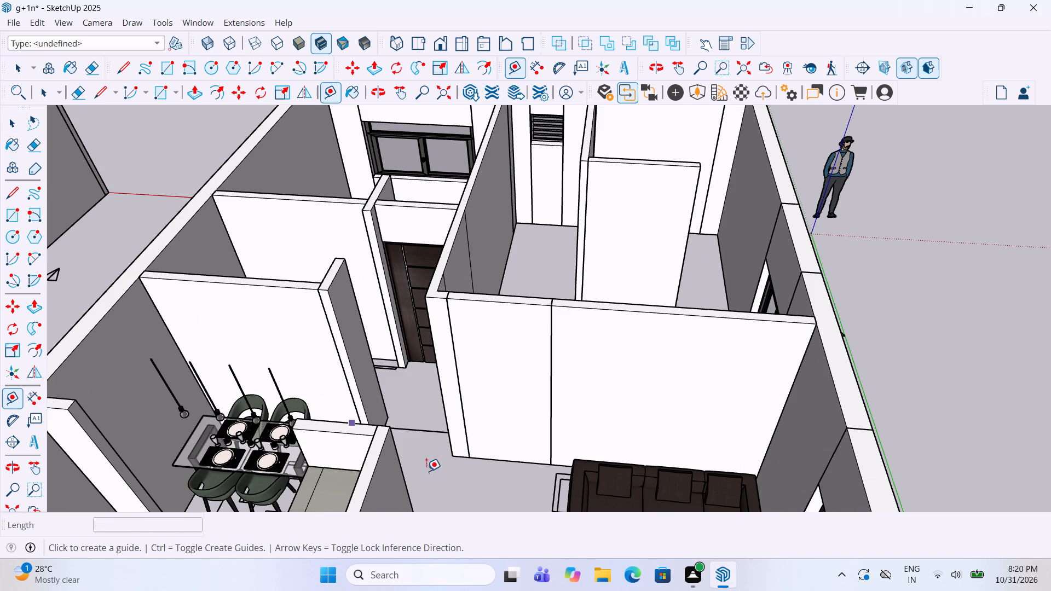
{"action": "left_click", "coordinate": [518, 459]}
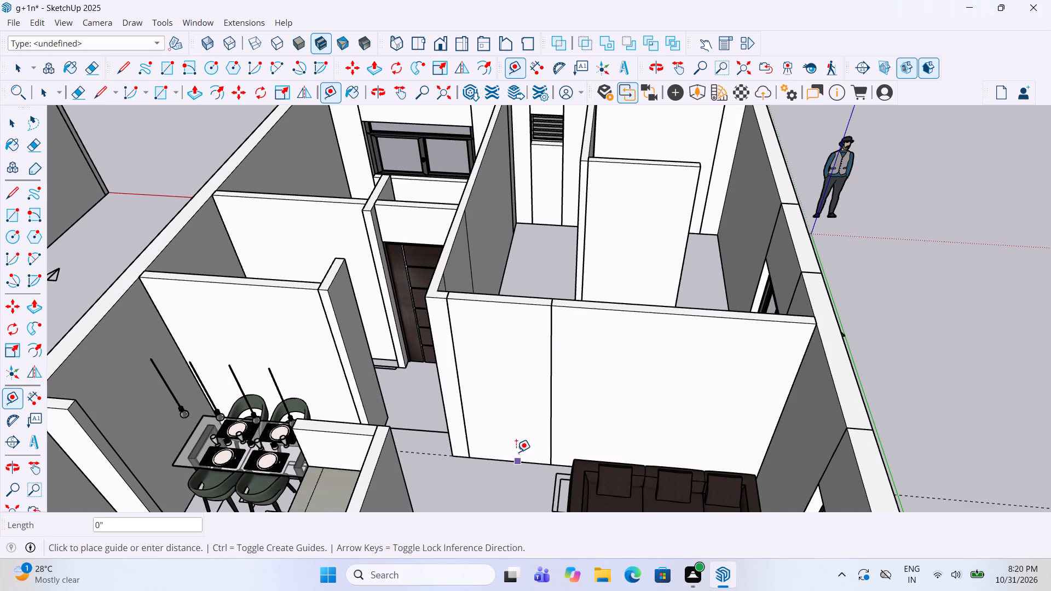
{"action": "type", "text": "8'"}
{"action": "key", "text": "Return"}
{"action": "key", "text": "space"}
Inside the wall block group, draw a full-width rectangle on its front face from the 8' guide down to the floor.
{"action": "double_click", "coordinate": [507, 473]}
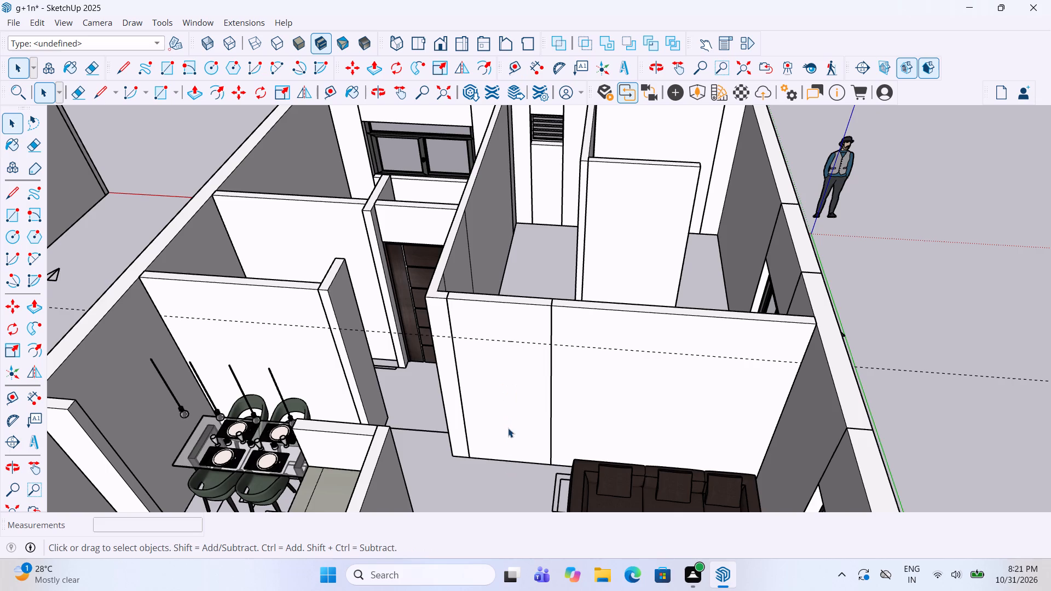
{"action": "double_click", "coordinate": [509, 422]}
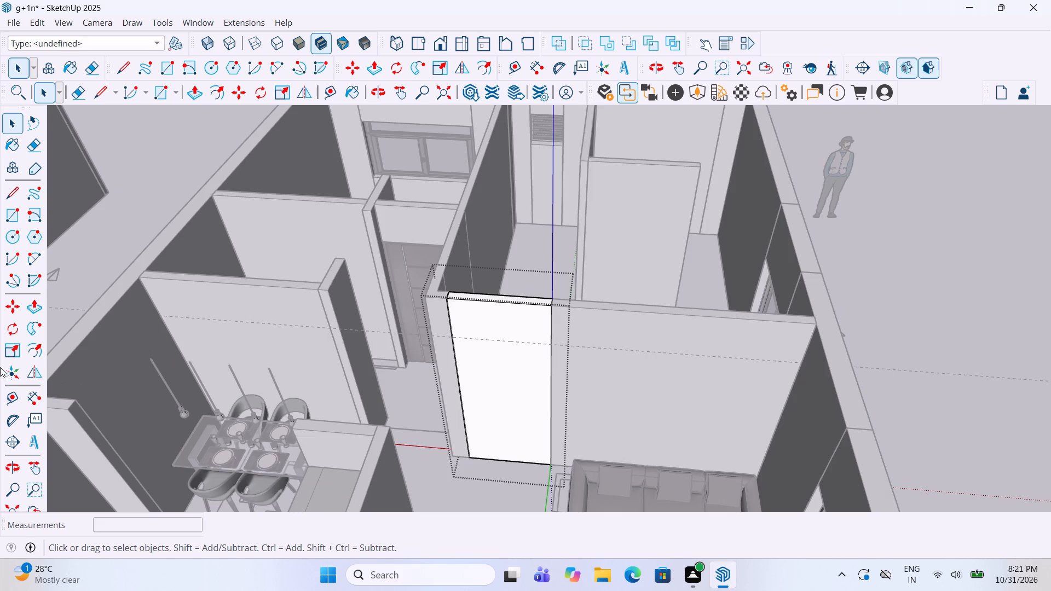
{"action": "left_click", "coordinate": [15, 218]}
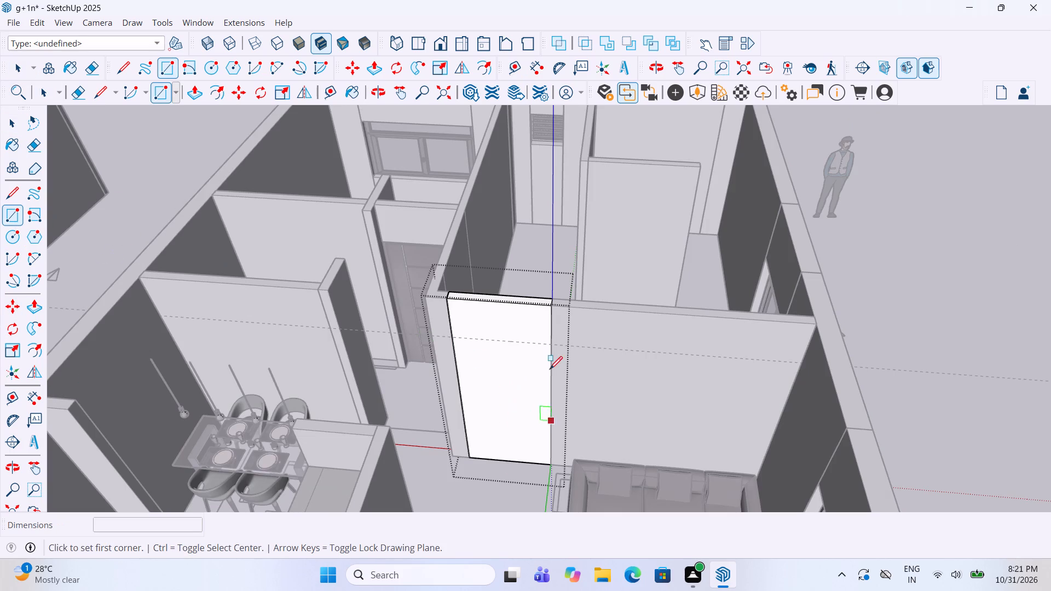
{"action": "left_click", "coordinate": [550, 344]}
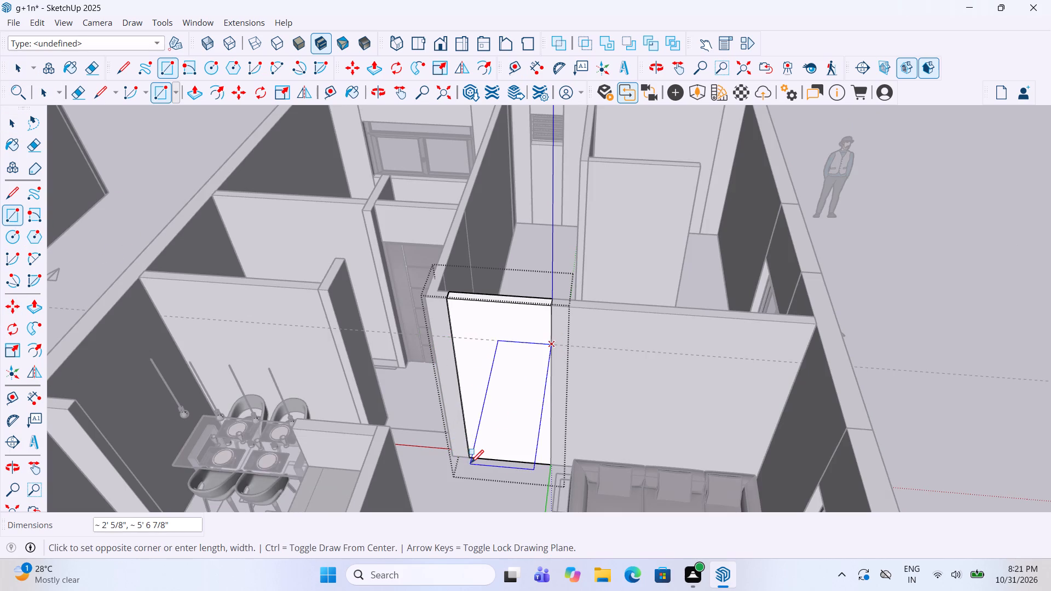
{"action": "scroll", "coordinate": [472, 457], "scroll_direction": "up", "scroll_amount": 6}
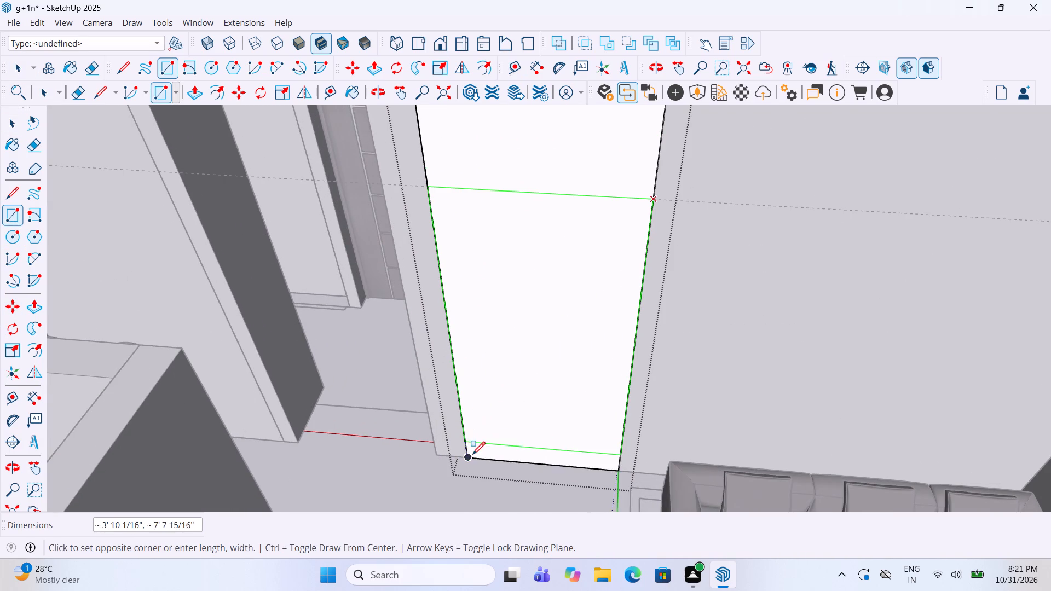
{"action": "left_click", "coordinate": [470, 459]}
Push the rectangle through the wall thickness to cut the bedroom door opening, and leave the group.
{"action": "key", "text": "p"}
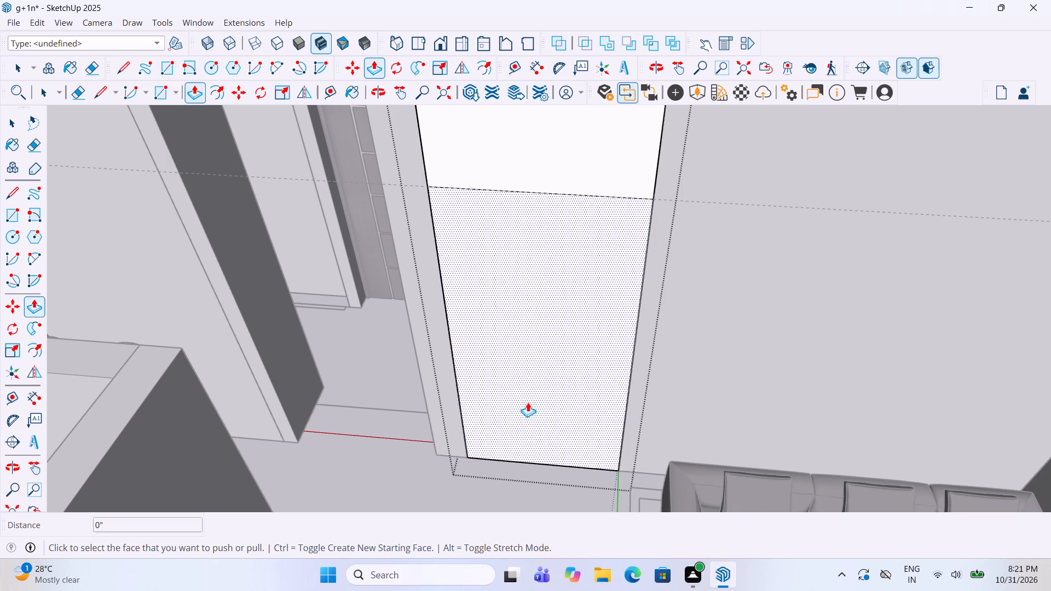
{"action": "left_click", "coordinate": [527, 400]}
{"action": "left_click", "coordinate": [548, 311]}
{"action": "key", "text": "space"}
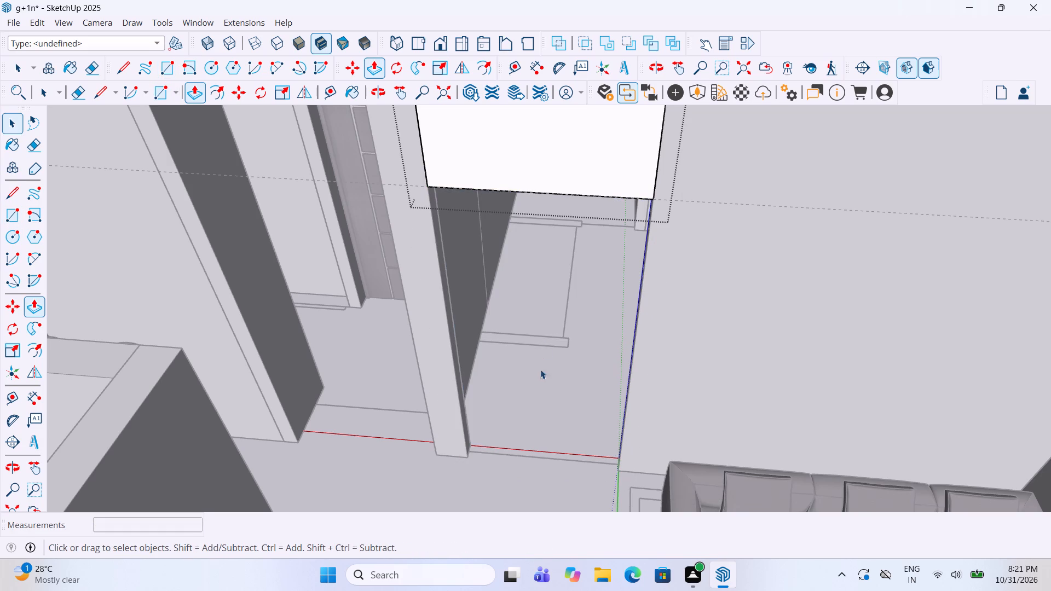
{"action": "left_click", "coordinate": [533, 419]}
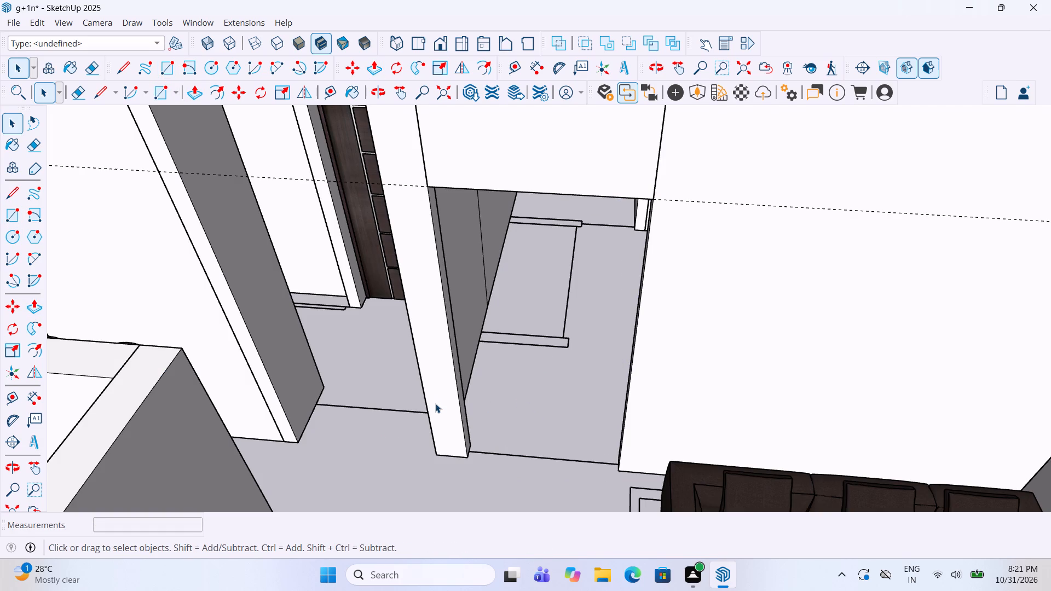
Copy the dark wood door at the passage end into the new bedroom opening, aligning its bottom corner with the opening's corner.
{"action": "scroll", "coordinate": [437, 407], "scroll_direction": "down", "scroll_amount": 12}
{"action": "left_click", "coordinate": [828, 339]}
{"action": "scroll", "coordinate": [741, 355], "scroll_direction": "down", "scroll_amount": 4}
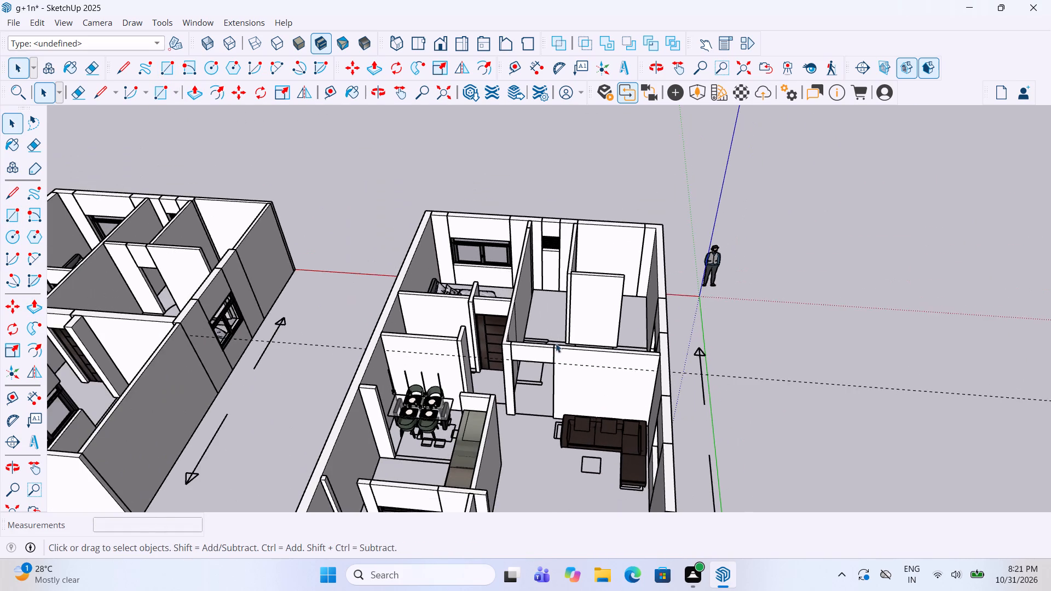
{"action": "middle_click_drag", "start_coordinate": [552, 339], "coordinate": [559, 332]}
{"action": "scroll", "coordinate": [506, 338], "scroll_direction": "up", "scroll_amount": 4}
{"action": "left_click", "coordinate": [499, 341]}
{"action": "key", "text": "m"}
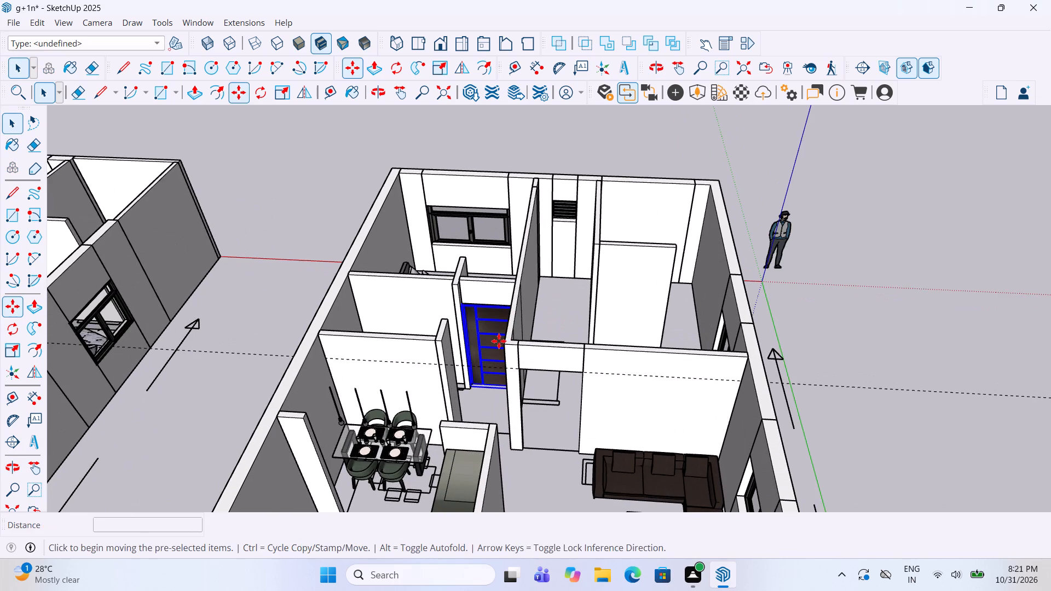
{"action": "middle_click_drag", "start_coordinate": [482, 381], "coordinate": [538, 372]}
{"action": "scroll", "coordinate": [523, 389], "scroll_direction": "up", "scroll_amount": 4}
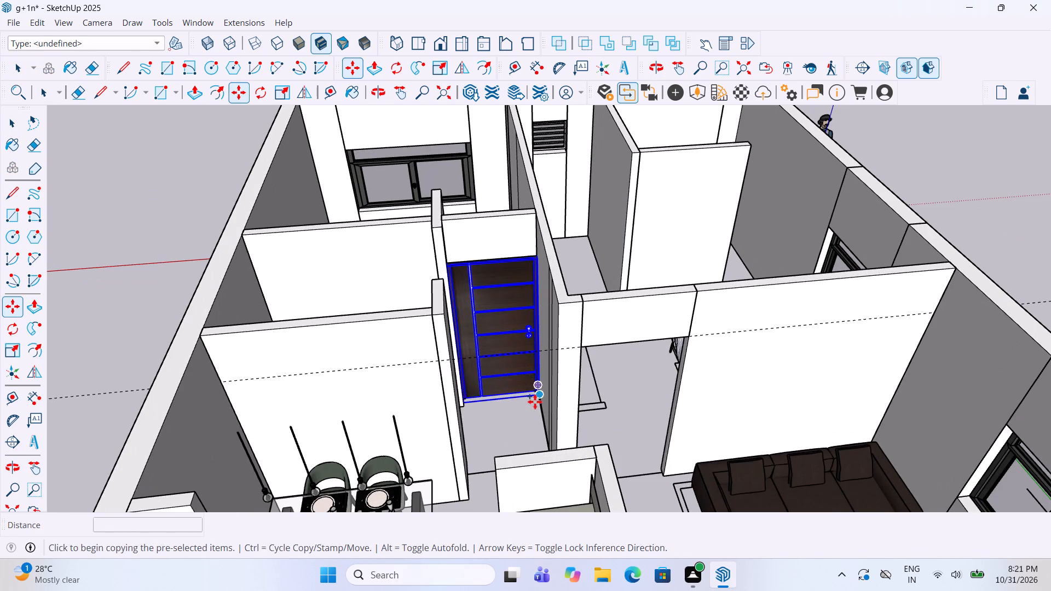
{"action": "scroll", "coordinate": [540, 400], "scroll_direction": "up", "scroll_amount": 10}
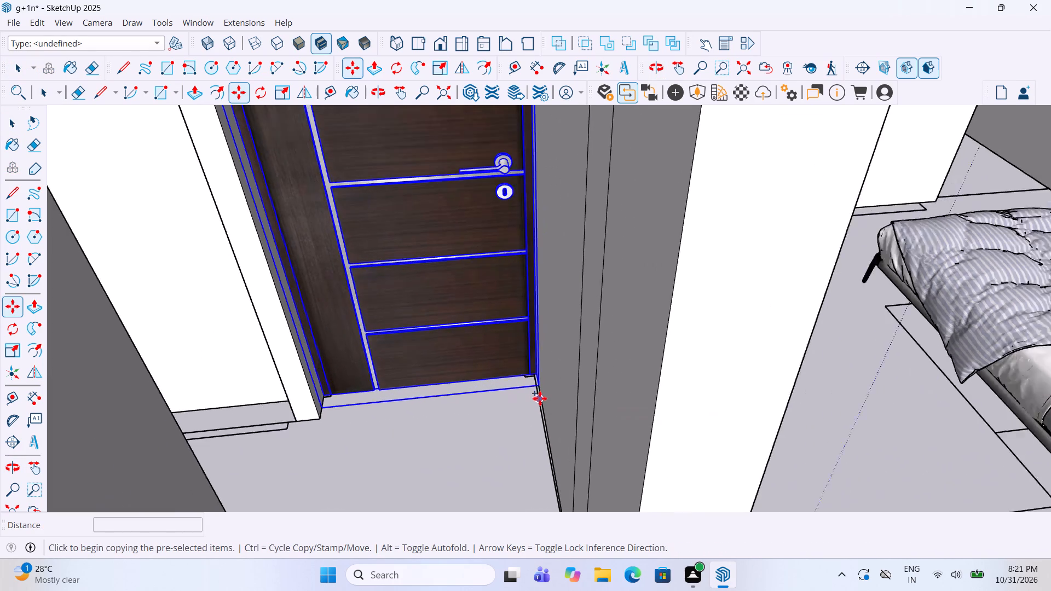
{"action": "scroll", "coordinate": [540, 398], "scroll_direction": "up", "scroll_amount": 1}
{"action": "left_click", "coordinate": [538, 385]}
{"action": "scroll", "coordinate": [465, 386], "scroll_direction": "down", "scroll_amount": 11}
{"action": "scroll", "coordinate": [614, 470], "scroll_direction": "up", "scroll_amount": 10}
{"action": "left_click", "coordinate": [675, 496]}
Scale the copied door's width by about 1.05 along the red axis to fill the bedroom opening.
{"action": "scroll", "coordinate": [552, 418], "scroll_direction": "down", "scroll_amount": 6}
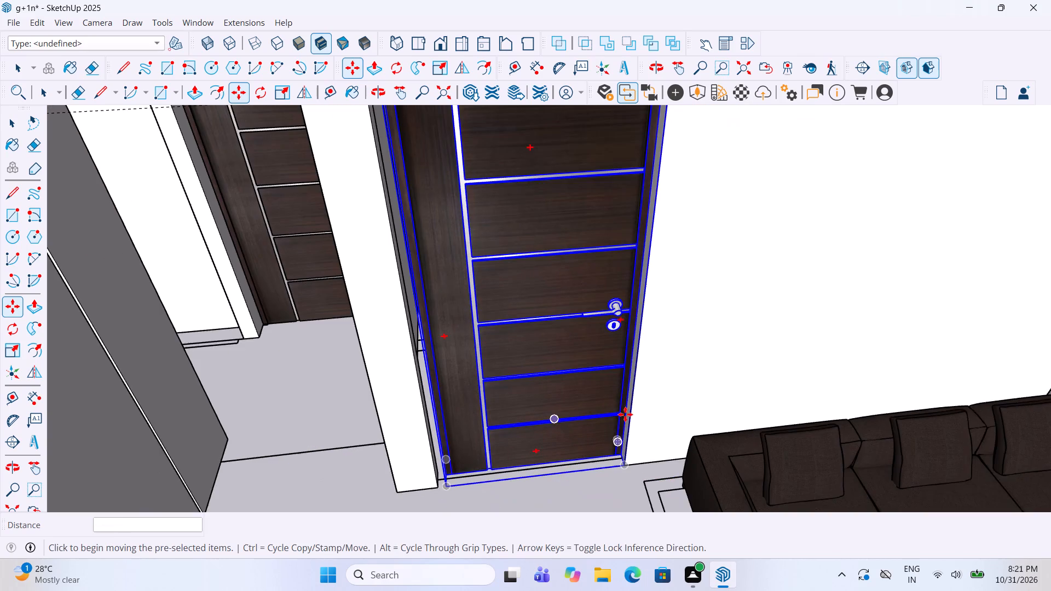
{"action": "middle_click_drag", "start_coordinate": [645, 405], "coordinate": [615, 401]}
{"action": "scroll", "coordinate": [546, 418], "scroll_direction": "down", "scroll_amount": 7}
{"action": "key", "text": "s"}
{"action": "scroll", "coordinate": [499, 396], "scroll_direction": "up", "scroll_amount": 4}
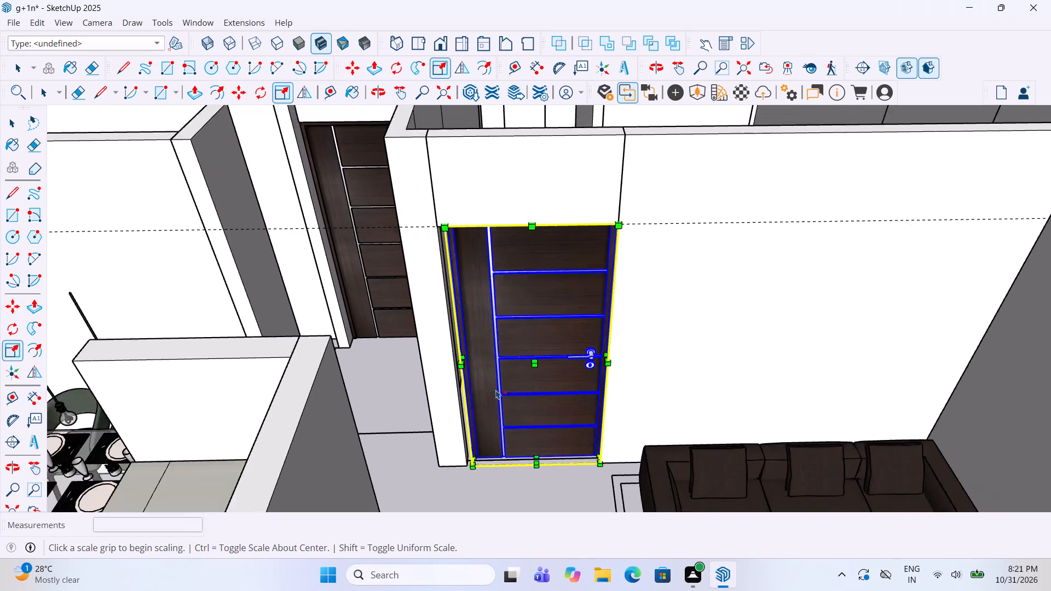
{"action": "scroll", "coordinate": [496, 390], "scroll_direction": "up", "scroll_amount": 1}
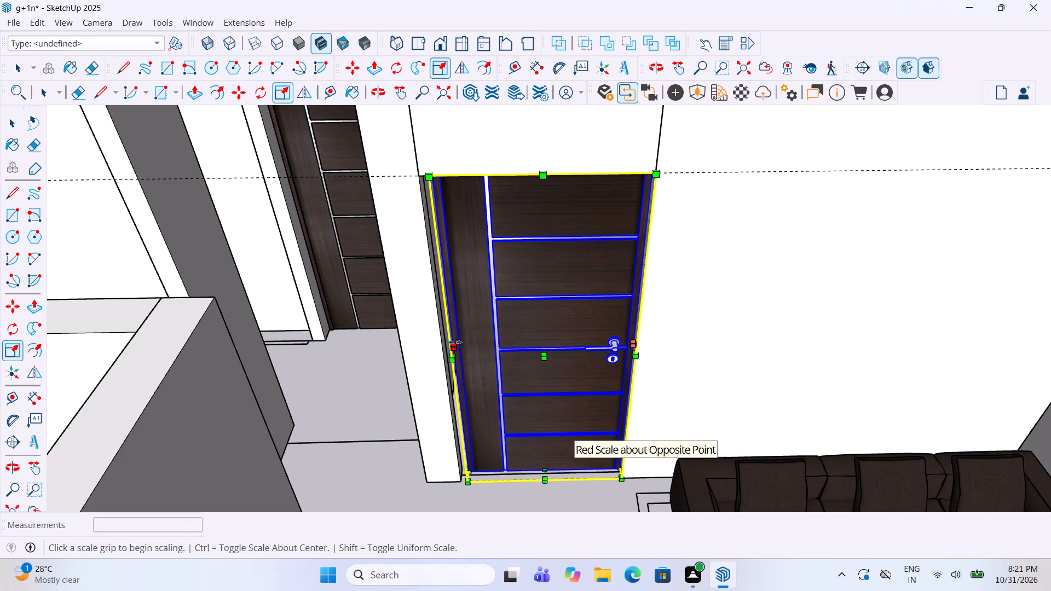
{"action": "left_click_drag", "start_coordinate": [457, 347], "coordinate": [446, 347]}
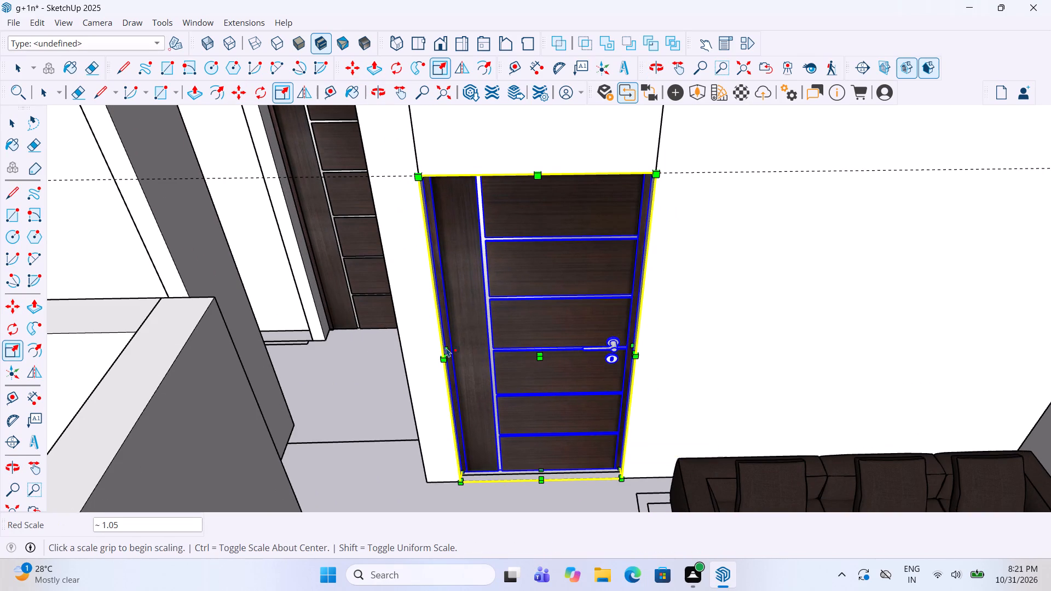
{"action": "key", "text": "space"}
{"action": "left_click", "coordinate": [558, 509]}
Flip the original door at the passage end about its red plane to swap its handle side.
{"action": "scroll", "coordinate": [583, 442], "scroll_direction": "down", "scroll_amount": 4}
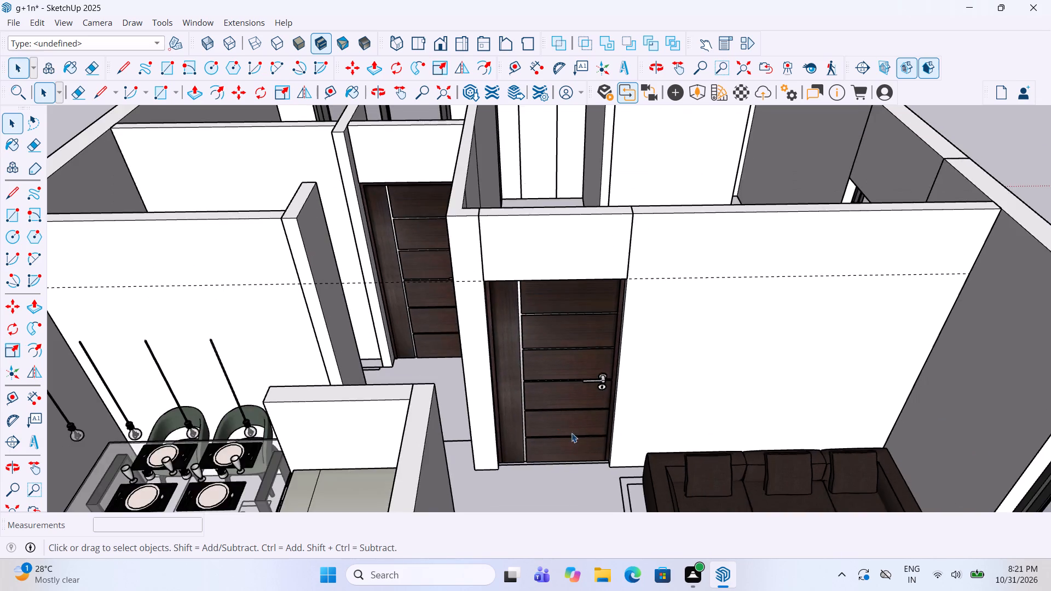
{"action": "middle_click_drag", "start_coordinate": [568, 430], "coordinate": [576, 587]}
{"action": "middle_click_drag", "start_coordinate": [461, 338], "coordinate": [466, 421]}
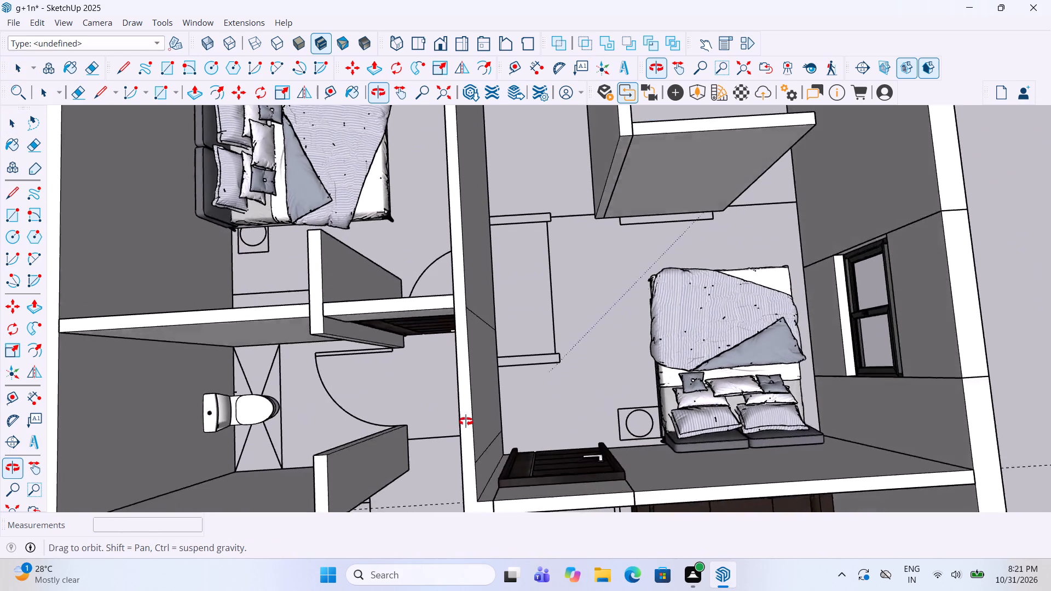
{"action": "middle_click_drag", "start_coordinate": [466, 421], "coordinate": [461, 424]}
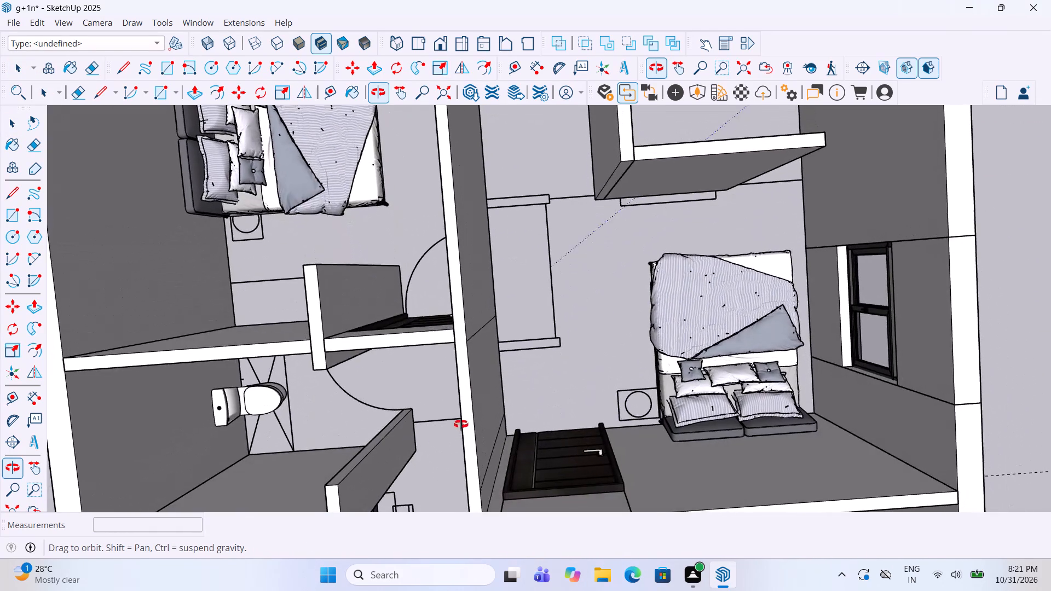
{"action": "middle_click_drag", "start_coordinate": [461, 424], "coordinate": [424, 252]}
{"action": "scroll", "coordinate": [424, 252], "scroll_direction": "up", "scroll_amount": 3}
{"action": "left_click", "coordinate": [406, 302]}
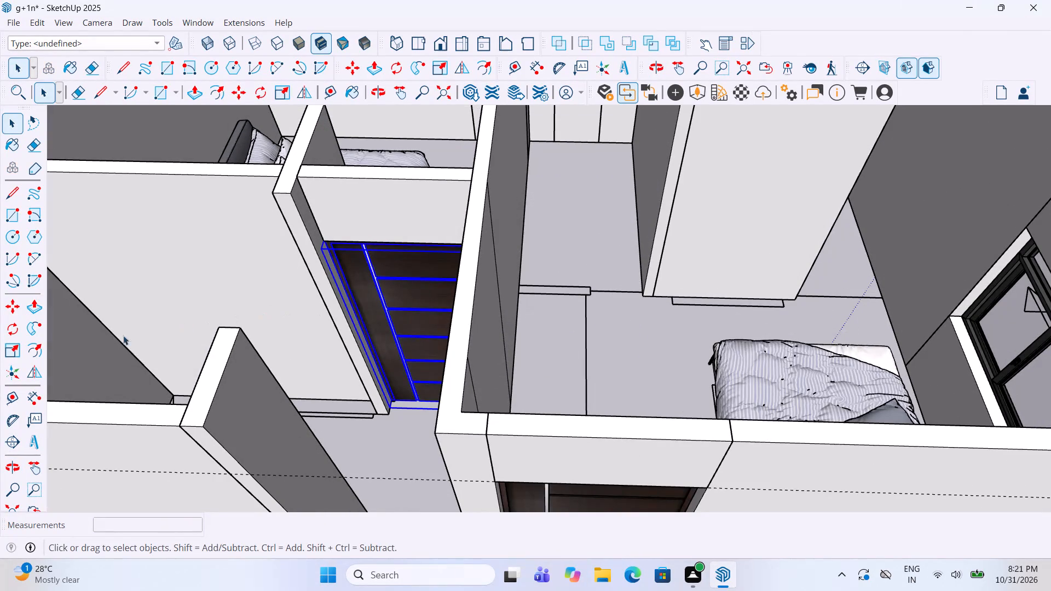
{"action": "left_click", "coordinate": [34, 372]}
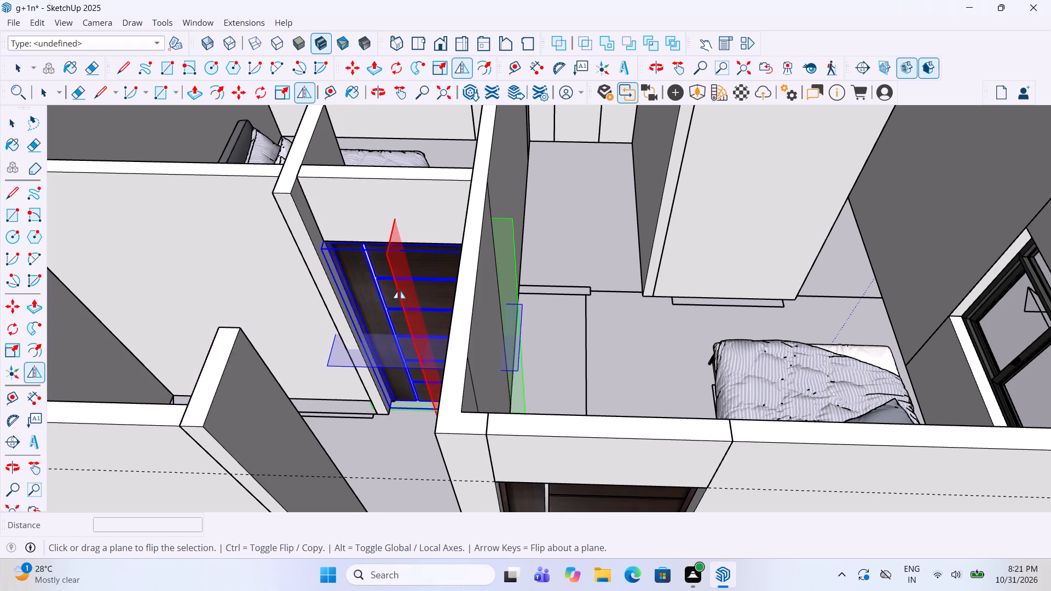
{"action": "left_click", "coordinate": [400, 289]}
{"action": "key", "text": "space"}
{"action": "left_click", "coordinate": [400, 434]}
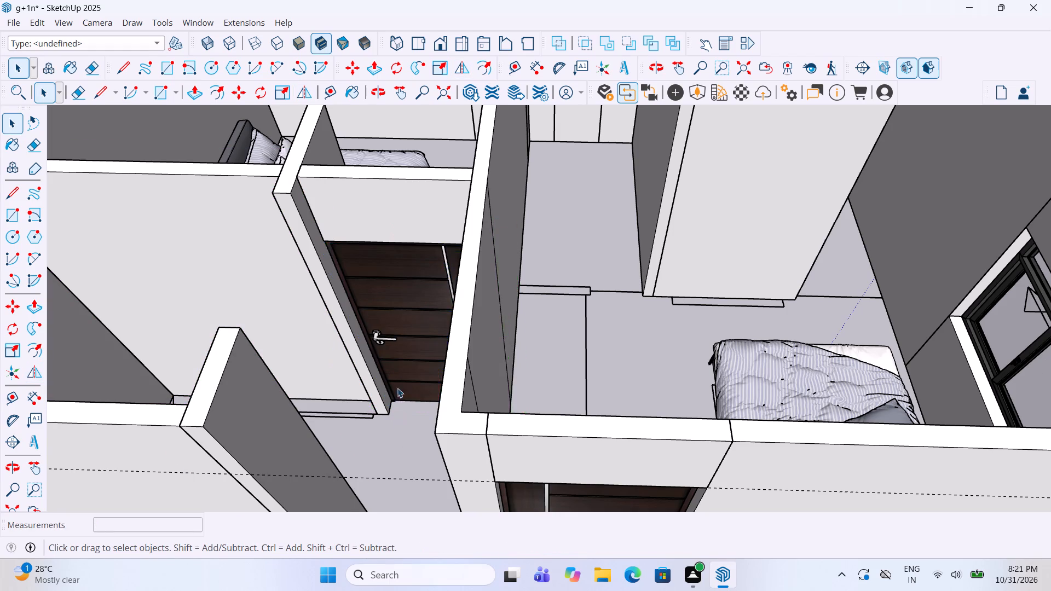
Inspect the bedrooms and passage of the house model from several angles, checking for walls and door openings still missing.
{"action": "scroll", "coordinate": [397, 366], "scroll_direction": "down", "scroll_amount": 6}
{"action": "scroll", "coordinate": [398, 282], "scroll_direction": "down", "scroll_amount": 12}
{"action": "middle_click_drag", "start_coordinate": [411, 285], "coordinate": [247, 447]}
{"action": "scroll", "coordinate": [441, 366], "scroll_direction": "down", "scroll_amount": 6}
{"action": "middle_click_drag", "start_coordinate": [553, 407], "coordinate": [551, 407]}
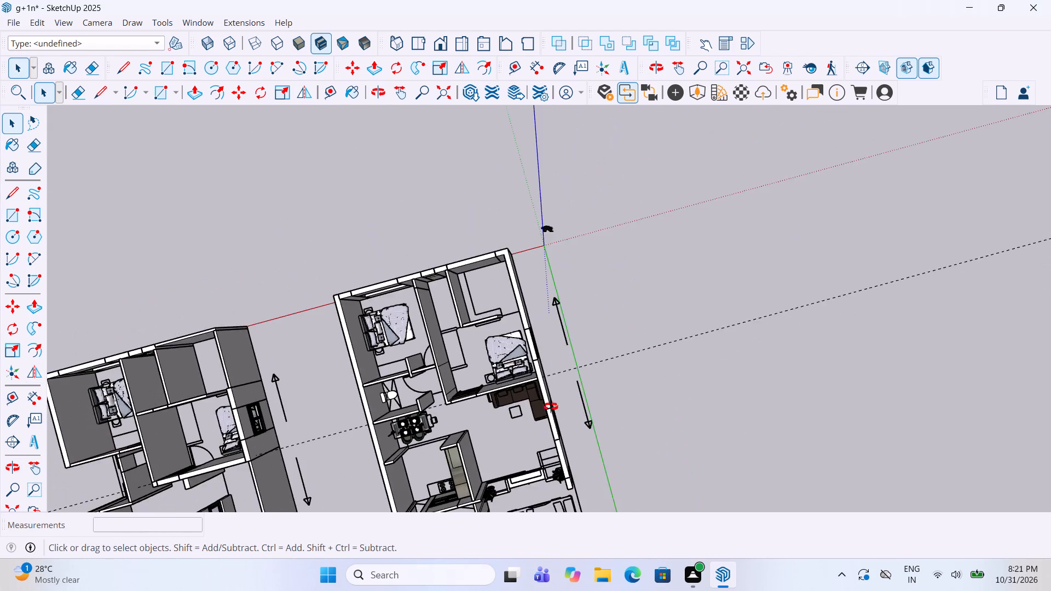
{"action": "middle_click_drag", "start_coordinate": [551, 407], "coordinate": [189, 340]}
{"action": "middle_click", "coordinate": [185, 337]}
{"action": "scroll", "coordinate": [393, 428], "scroll_direction": "down", "scroll_amount": 4}
{"action": "middle_click_drag", "start_coordinate": [390, 422], "coordinate": [348, 393]}
{"action": "scroll", "coordinate": [418, 239], "scroll_direction": "up", "scroll_amount": 5}
{"action": "scroll", "coordinate": [451, 269], "scroll_direction": "up", "scroll_amount": 6}
{"action": "middle_click_drag", "start_coordinate": [451, 284], "coordinate": [648, 256]}
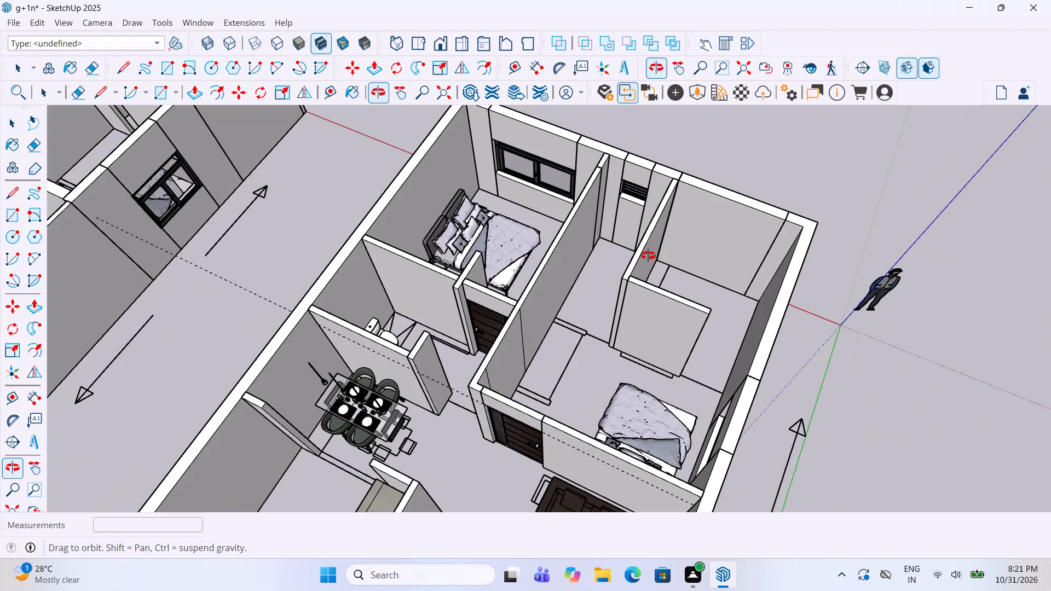
{"action": "middle_click_drag", "start_coordinate": [648, 256], "coordinate": [648, 255]}
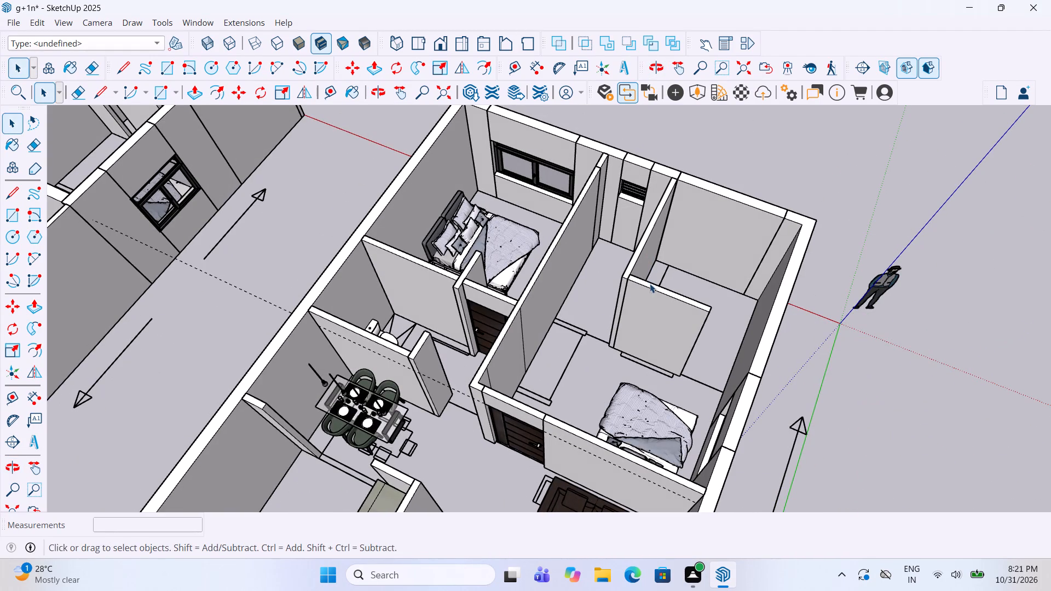
{"action": "middle_click_drag", "start_coordinate": [591, 312], "coordinate": [451, 311]}
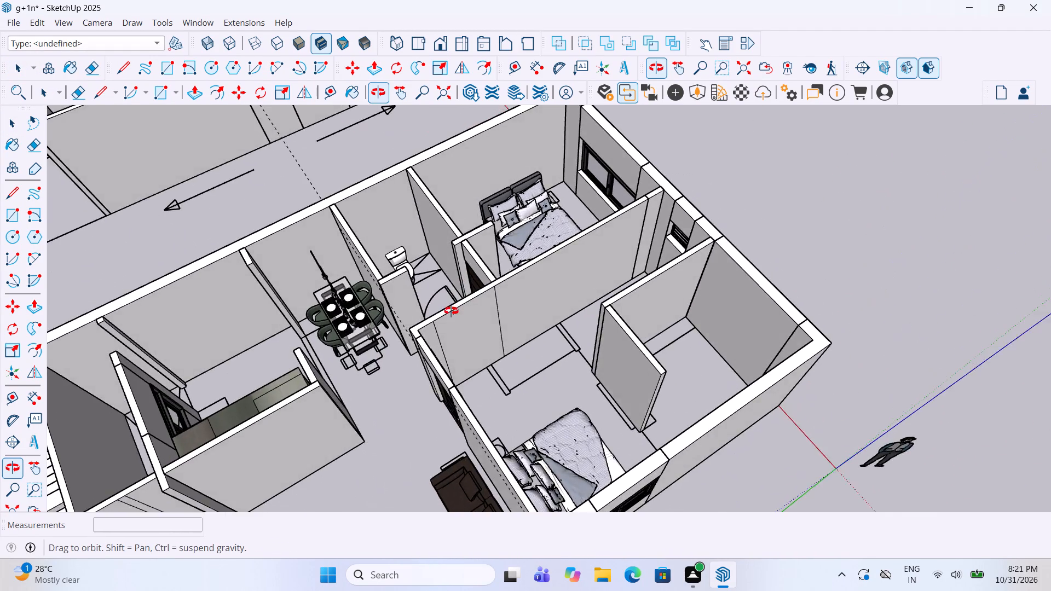
{"action": "middle_click_drag", "start_coordinate": [451, 311], "coordinate": [660, 315]}
{"action": "scroll", "coordinate": [574, 322], "scroll_direction": "up", "scroll_amount": 8}
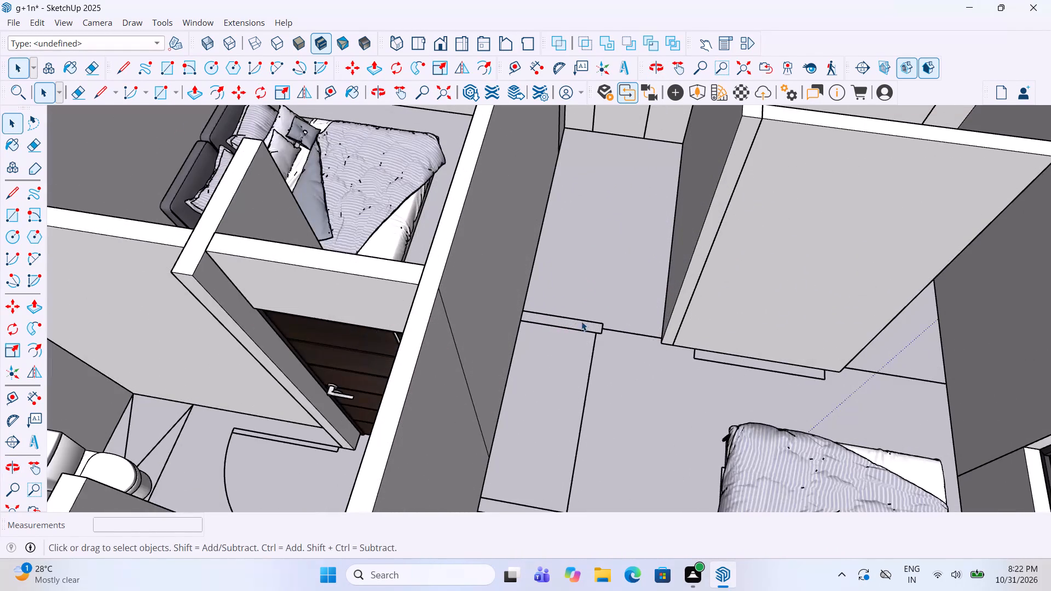
Draw a floor rectangle about 2' 8 7/16" long over the plan's short partition outline against the bedroom's long side wall.
{"action": "left_click", "coordinate": [6, 213]}
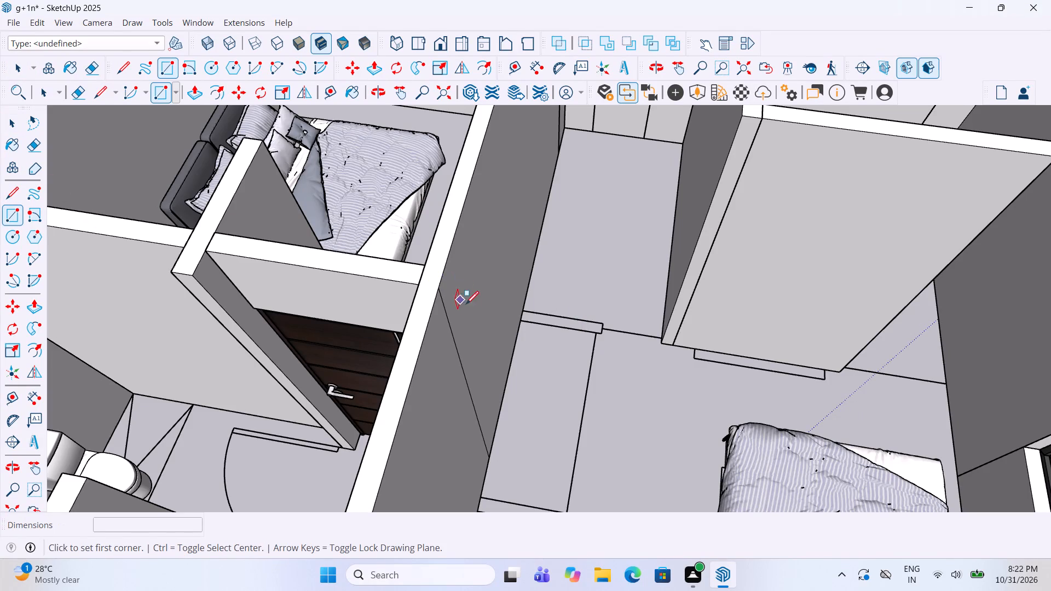
{"action": "scroll", "coordinate": [520, 312], "scroll_direction": "down", "scroll_amount": 5}
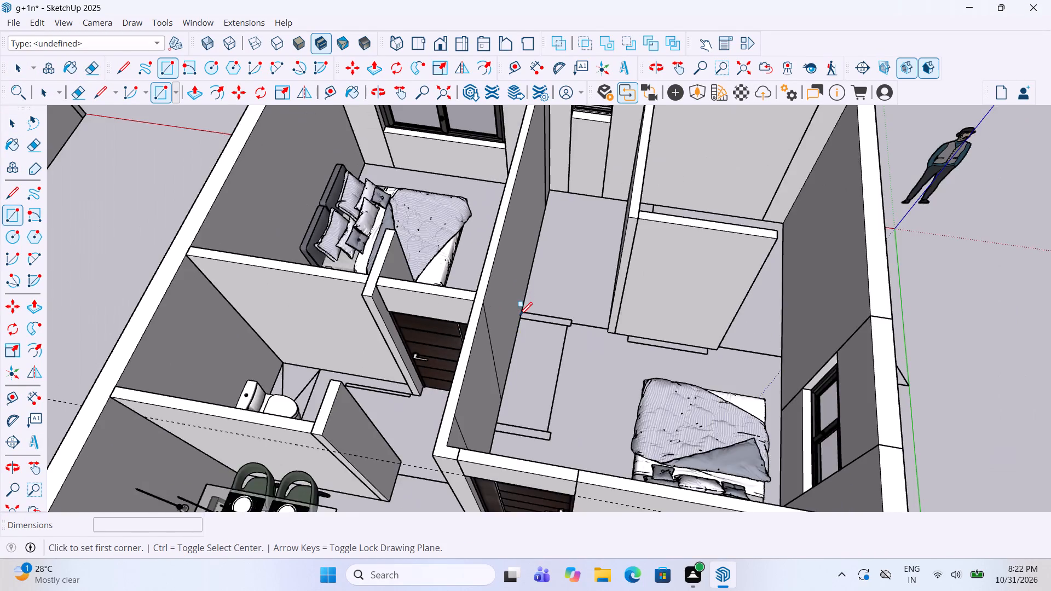
{"action": "scroll", "coordinate": [519, 316], "scroll_direction": "down", "scroll_amount": 4}
{"action": "middle_click_drag", "start_coordinate": [587, 264], "coordinate": [477, 275]}
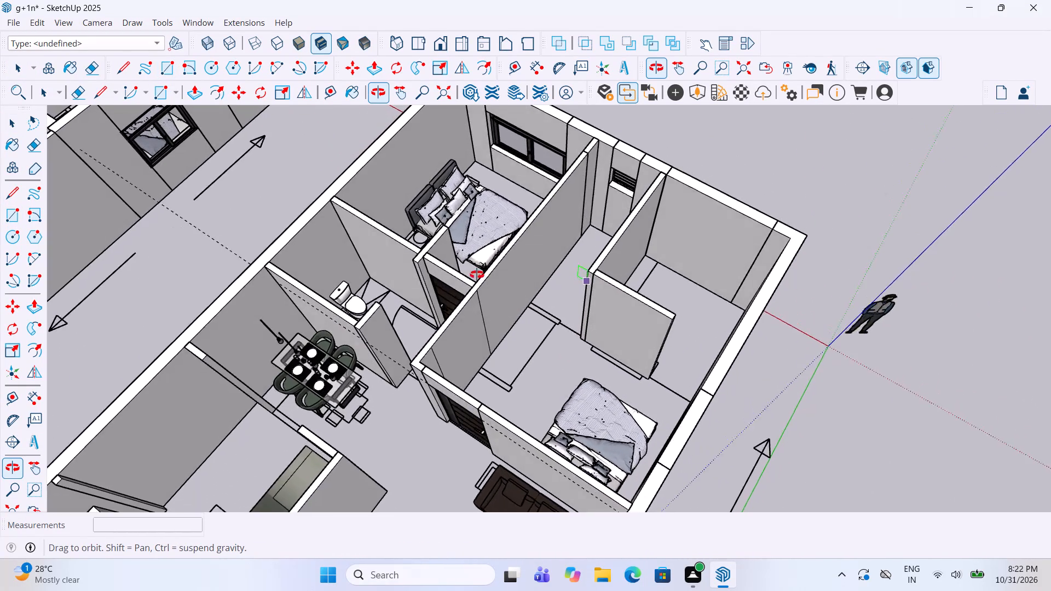
{"action": "middle_click_drag", "start_coordinate": [477, 275], "coordinate": [496, 327]}
{"action": "middle_click_drag", "start_coordinate": [504, 340], "coordinate": [641, 273]}
{"action": "scroll", "coordinate": [591, 301], "scroll_direction": "up", "scroll_amount": 5}
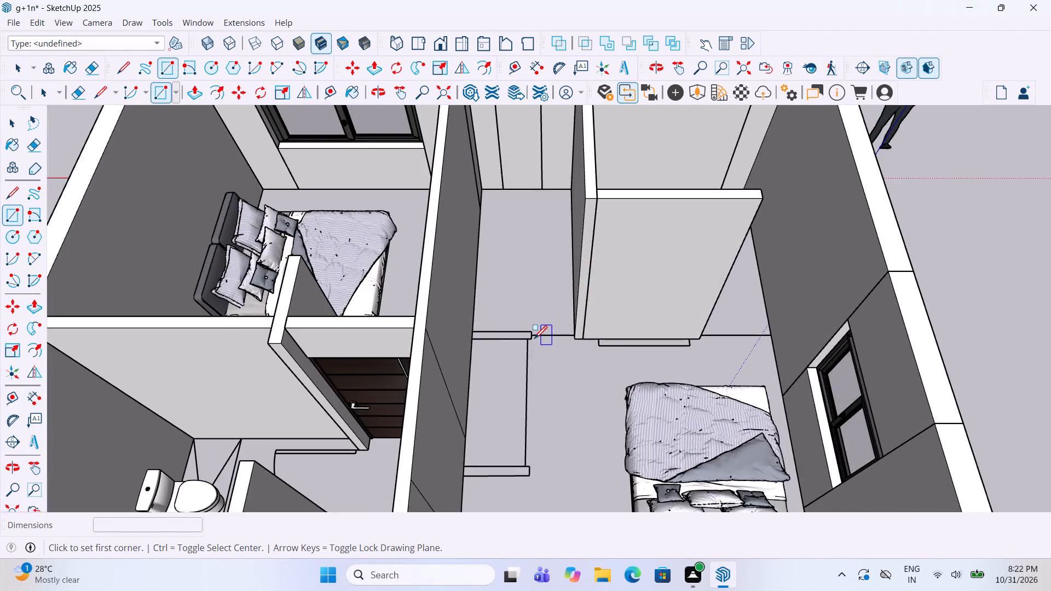
{"action": "scroll", "coordinate": [527, 343], "scroll_direction": "up", "scroll_amount": 9}
{"action": "left_click", "coordinate": [541, 319]}
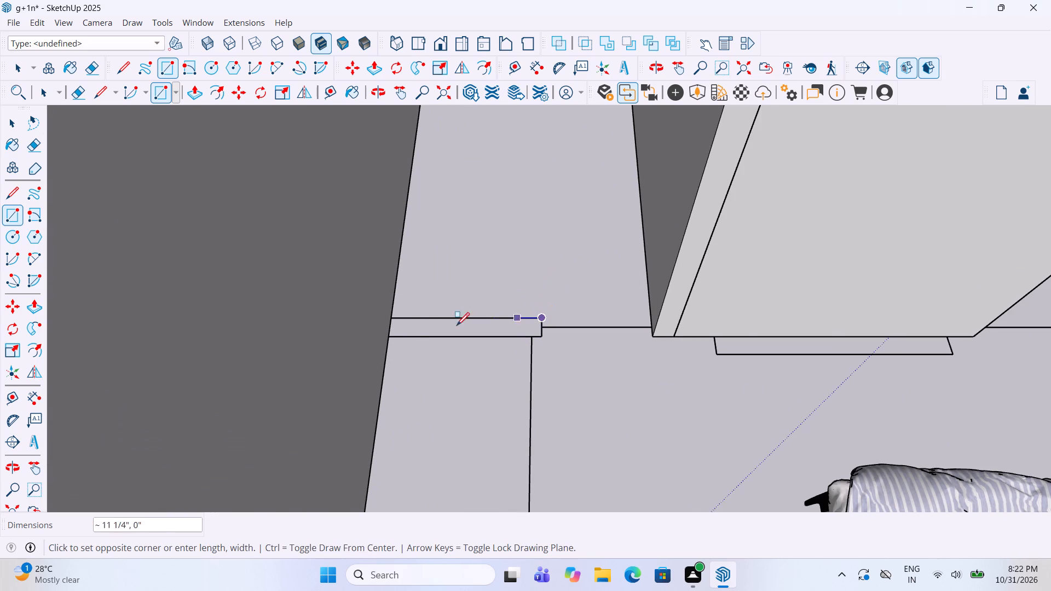
{"action": "left_click", "coordinate": [392, 337]}
{"action": "key", "text": "space"}
{"action": "left_click", "coordinate": [535, 292]}
Measure the gap between the new floor rectangle and the end of the existing partition wall.
{"action": "scroll", "coordinate": [532, 300], "scroll_direction": "down", "scroll_amount": 12}
{"action": "scroll", "coordinate": [529, 280], "scroll_direction": "up", "scroll_amount": 3}
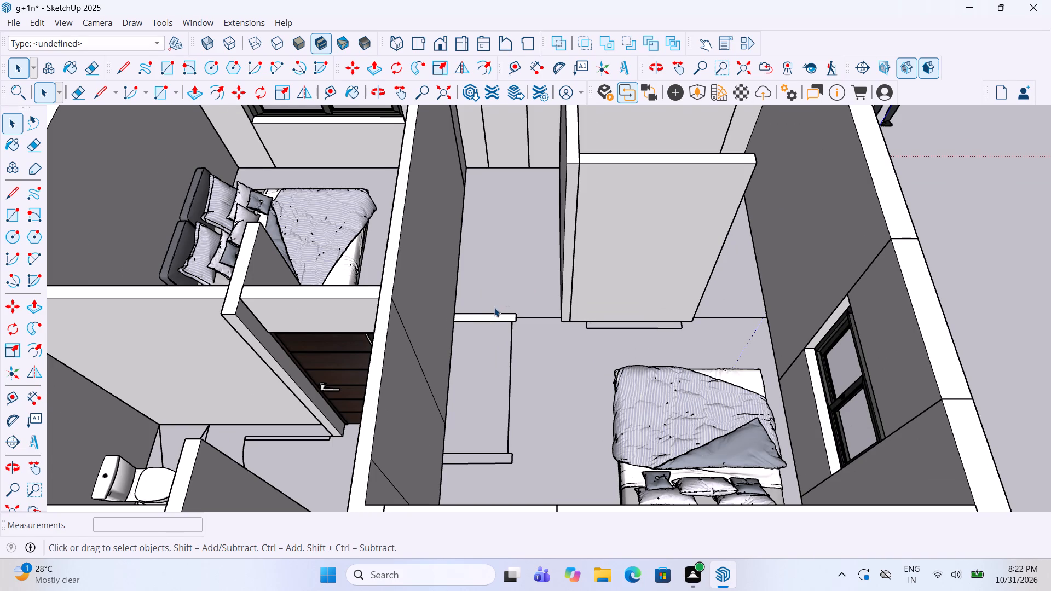
{"action": "scroll", "coordinate": [494, 308], "scroll_direction": "up", "scroll_amount": 3}
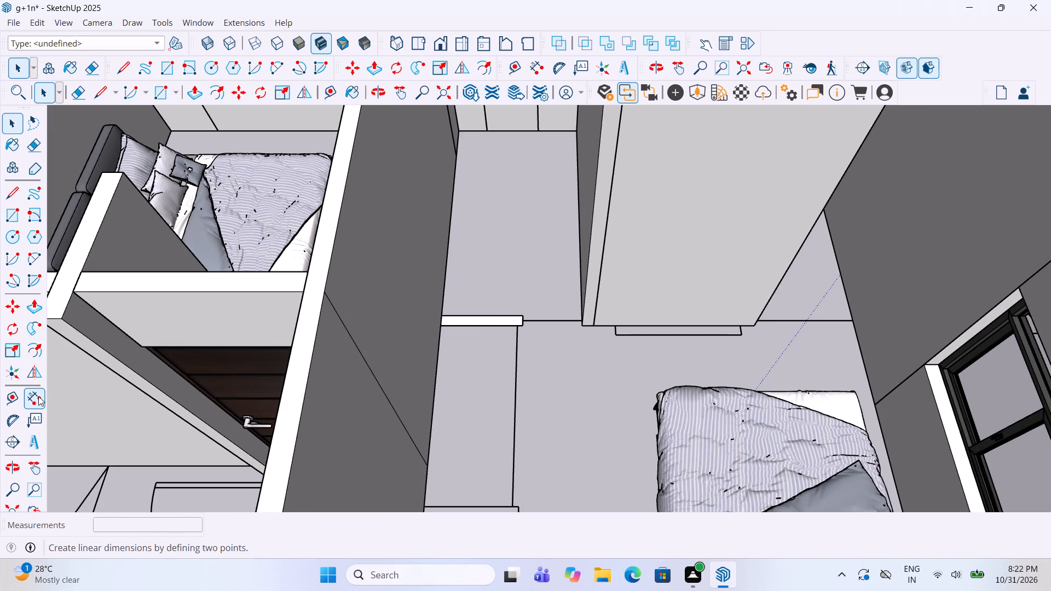
{"action": "left_click", "coordinate": [39, 396]}
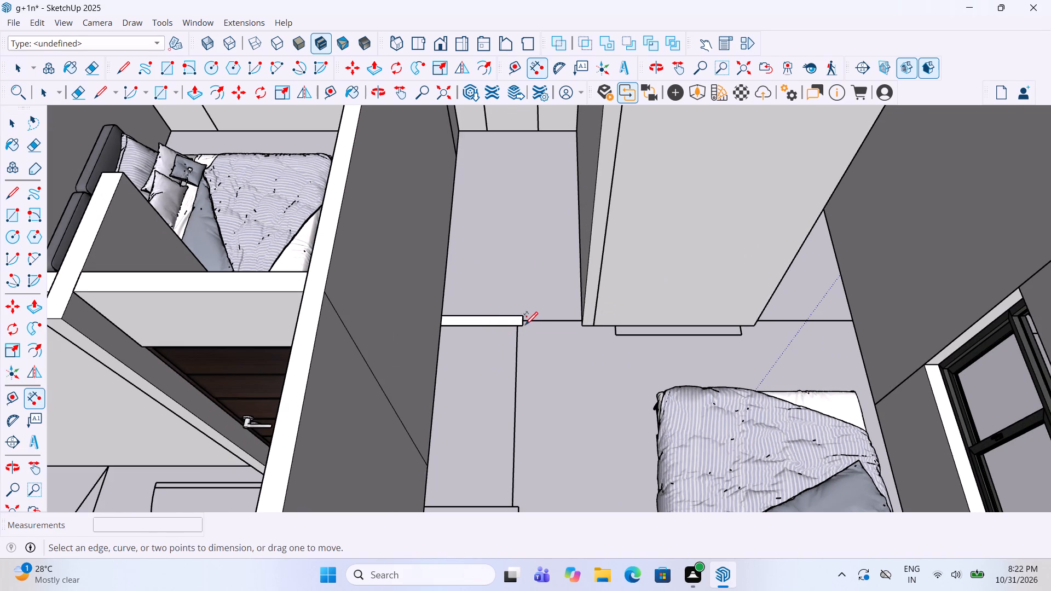
{"action": "left_click", "coordinate": [524, 327]}
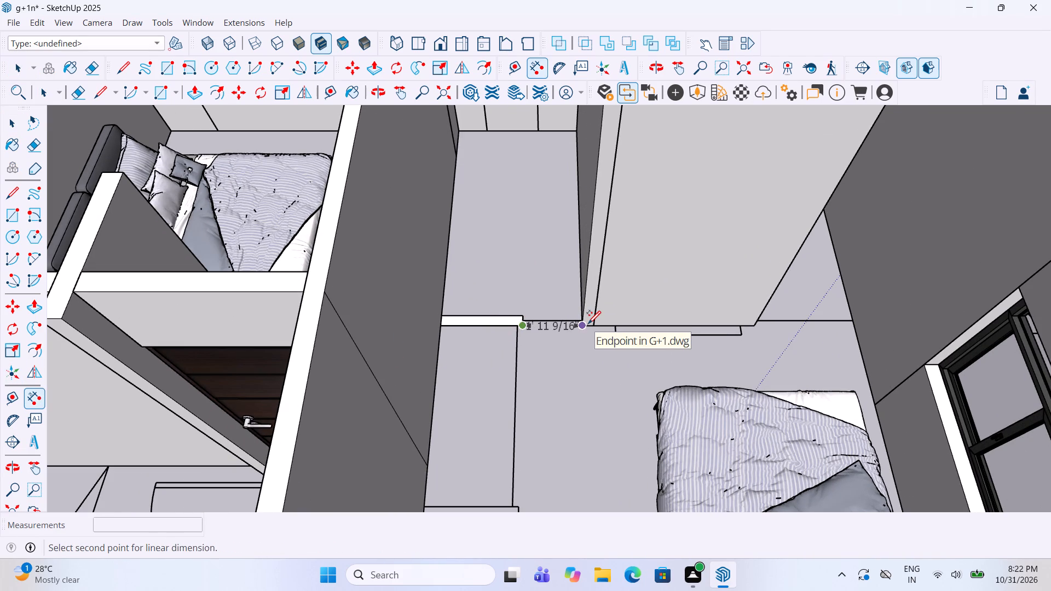
{"action": "key", "text": "space"}
{"action": "left_click", "coordinate": [509, 297]}
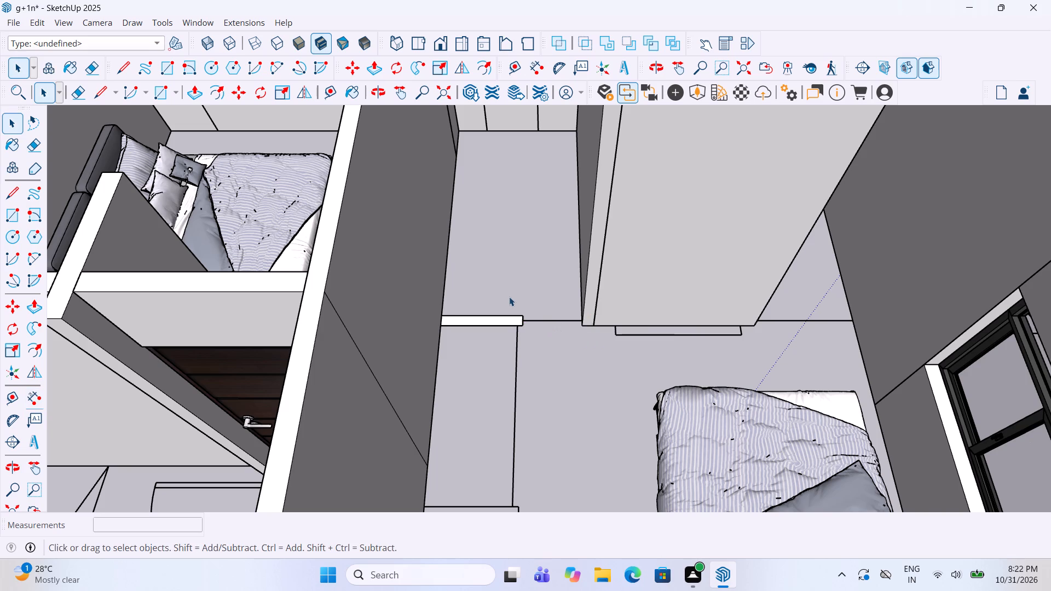
Measure the length of the new floor rectangle along its front edge.
{"action": "scroll", "coordinate": [509, 300], "scroll_direction": "down", "scroll_amount": 4}
{"action": "middle_click_drag", "start_coordinate": [488, 308], "coordinate": [540, 294]}
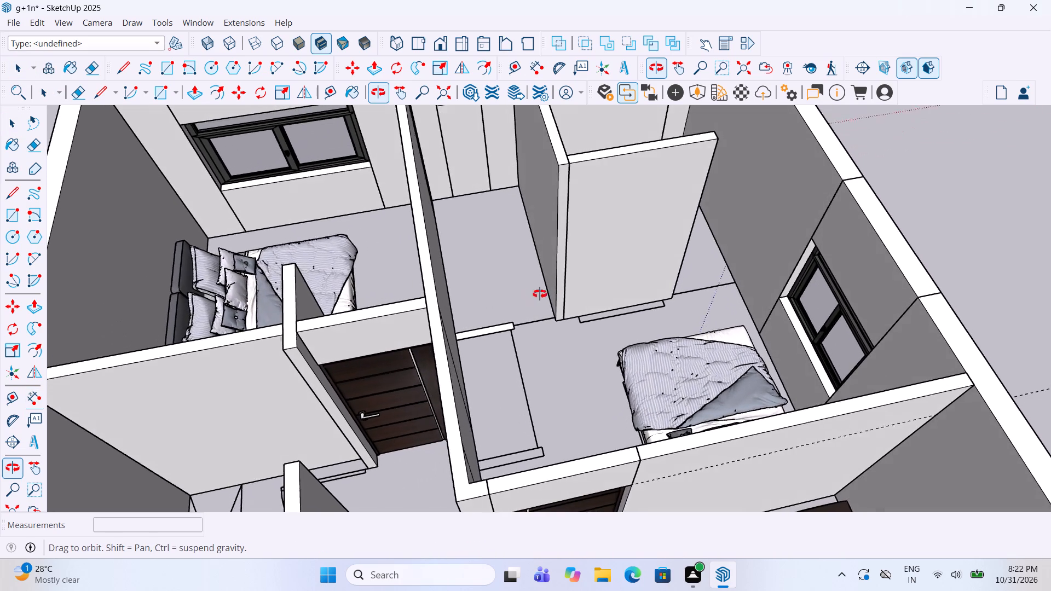
{"action": "middle_click_drag", "start_coordinate": [540, 294], "coordinate": [510, 294]}
{"action": "scroll", "coordinate": [511, 294], "scroll_direction": "up", "scroll_amount": 1}
{"action": "scroll", "coordinate": [559, 312], "scroll_direction": "up", "scroll_amount": 4}
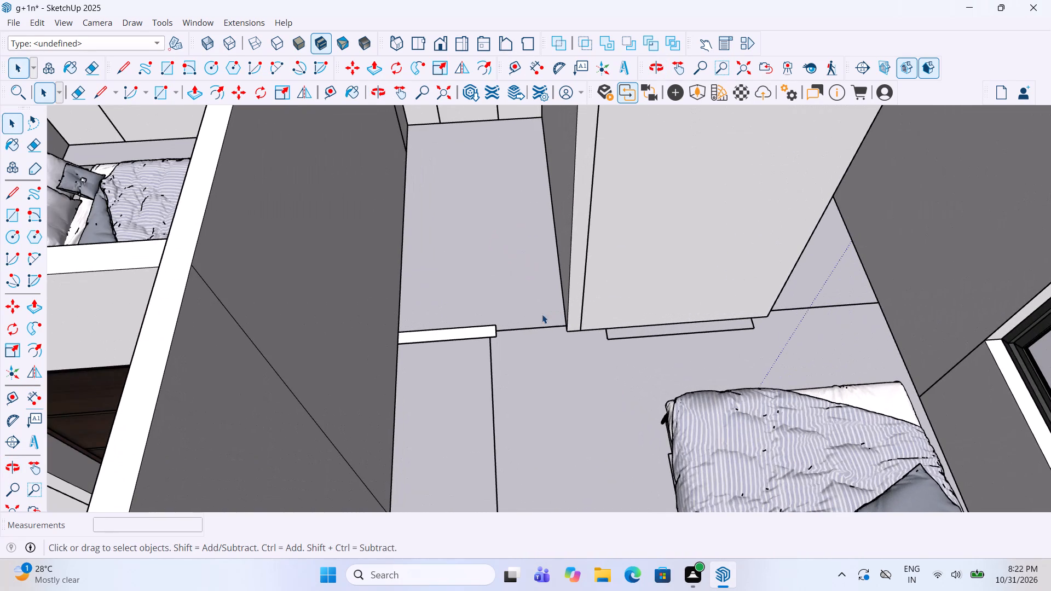
{"action": "left_click", "coordinate": [34, 395]}
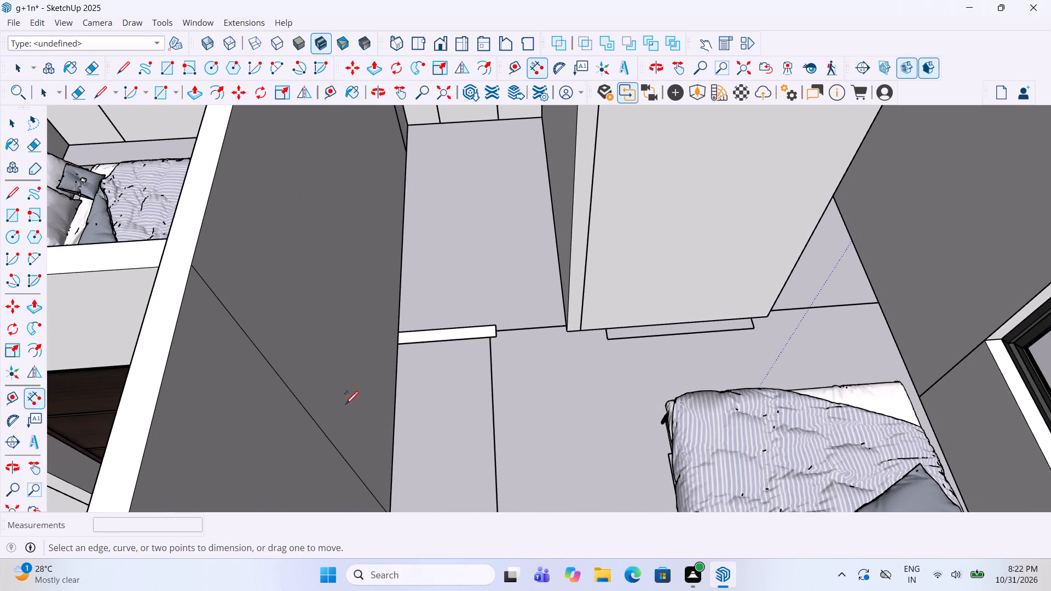
{"action": "left_click", "coordinate": [401, 347]}
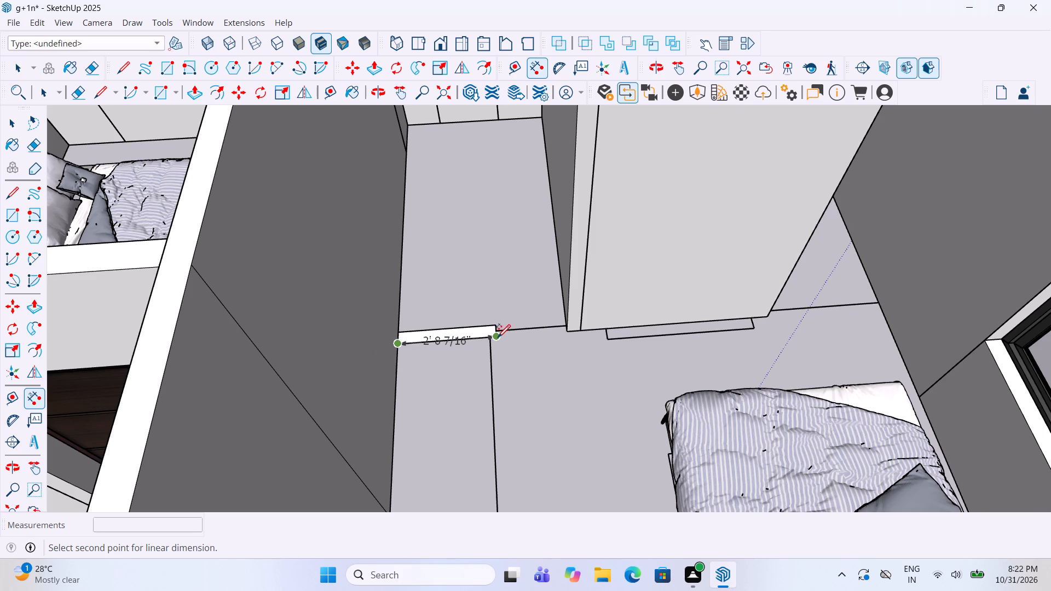
{"action": "key", "text": "space"}
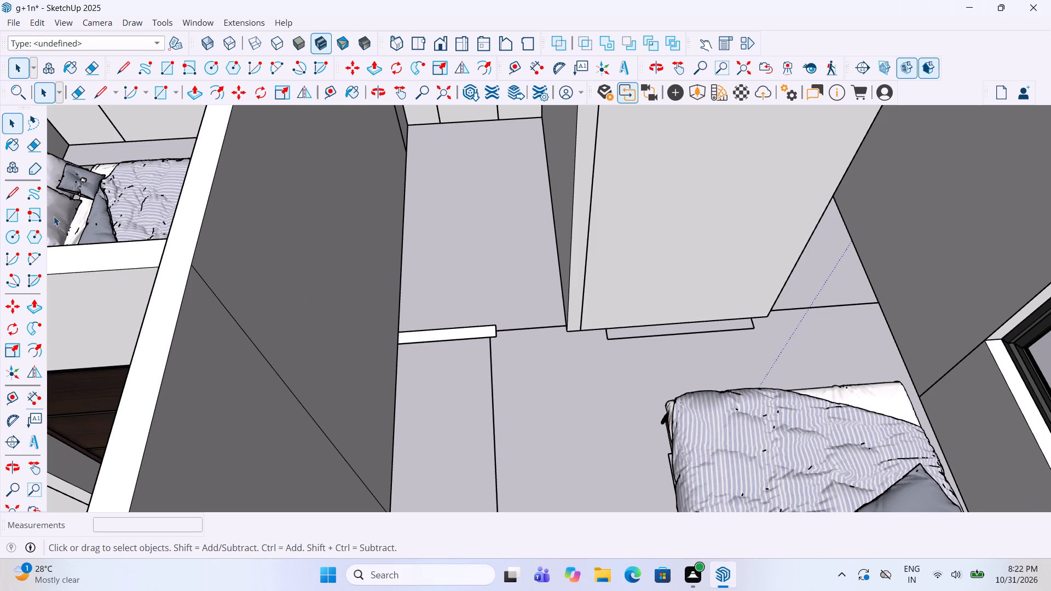
Draw a second floor rectangle, 4 1/2" deep, filling the gap between the existing partition's corner and the first rectangle.
{"action": "left_click", "coordinate": [14, 215]}
{"action": "scroll", "coordinate": [578, 338], "scroll_direction": "up", "scroll_amount": 5}
{"action": "scroll", "coordinate": [498, 327], "scroll_direction": "up", "scroll_amount": 5}
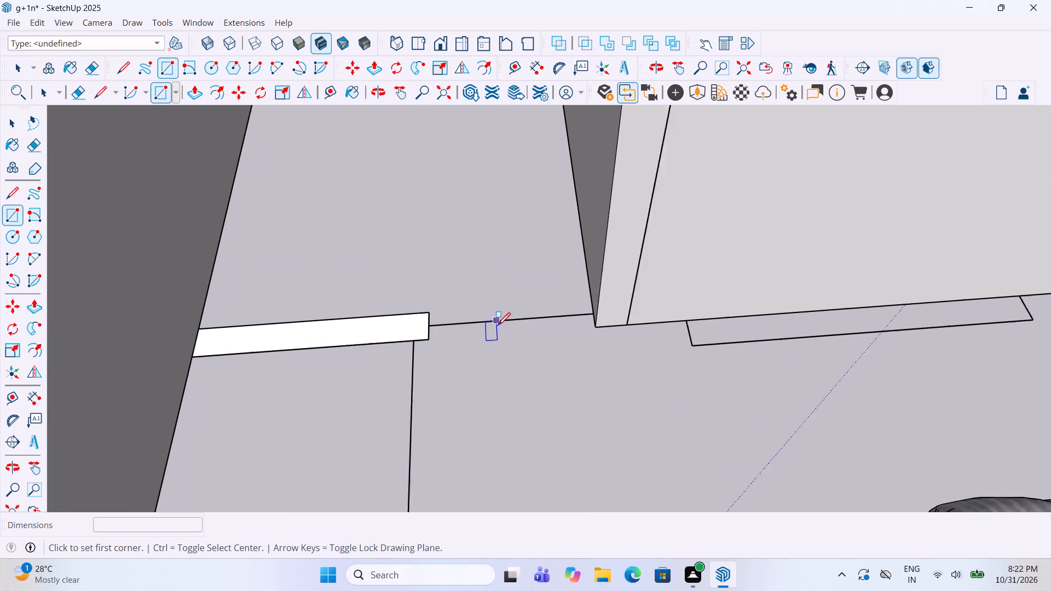
{"action": "left_click", "coordinate": [609, 327]}
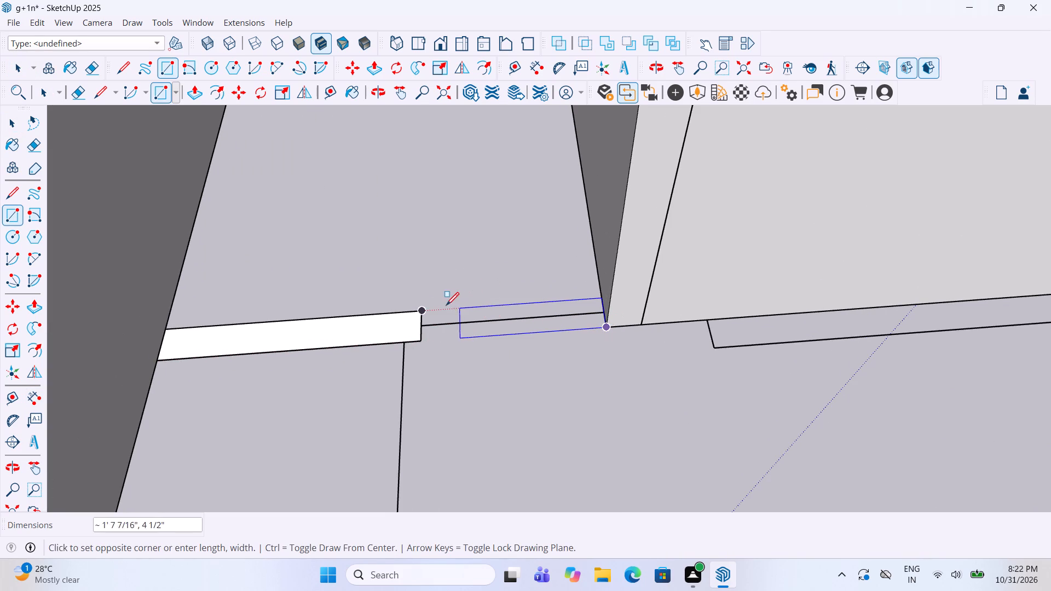
{"action": "left_click", "coordinate": [421, 310]}
{"action": "key", "text": "space"}
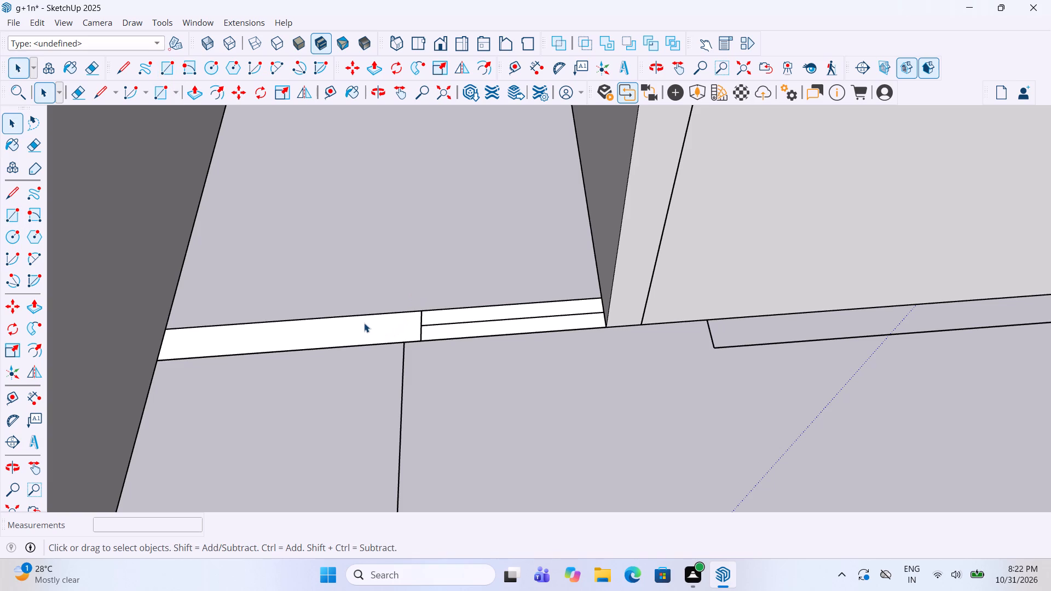
Make the two floor rectangles into separate groups.
{"action": "left_click", "coordinate": [364, 323]}
{"action": "right_click", "coordinate": [364, 323]}
{"action": "left_click", "coordinate": [425, 414]}
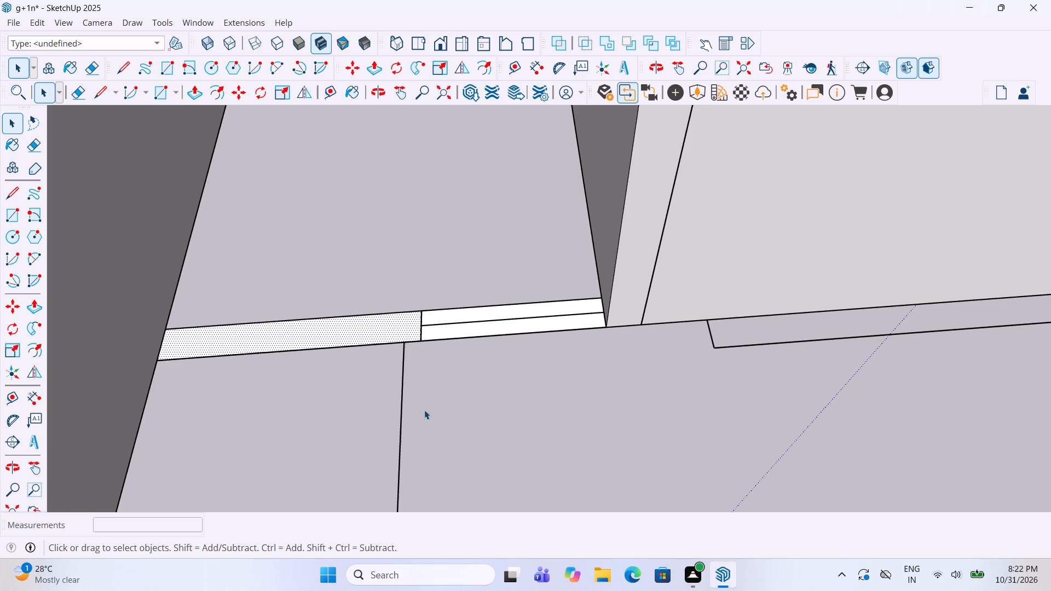
{"action": "left_click", "coordinate": [457, 315]}
{"action": "right_click", "coordinate": [457, 315]}
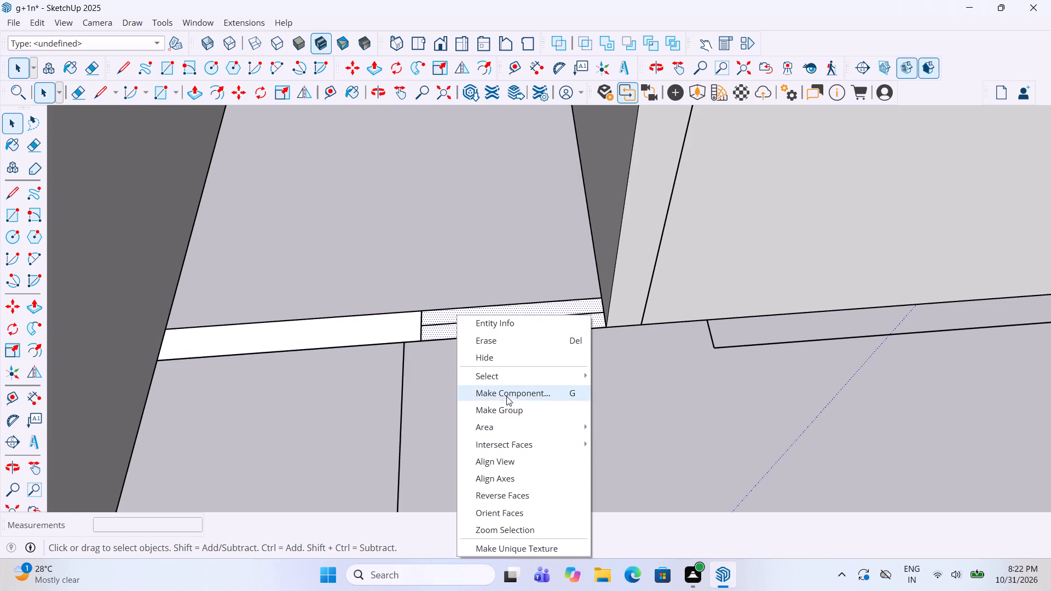
{"action": "left_click", "coordinate": [510, 407]}
Pull the first rectangle up to the top of the surrounding walls inside its group, and leave the group.
{"action": "double_click", "coordinate": [383, 326]}
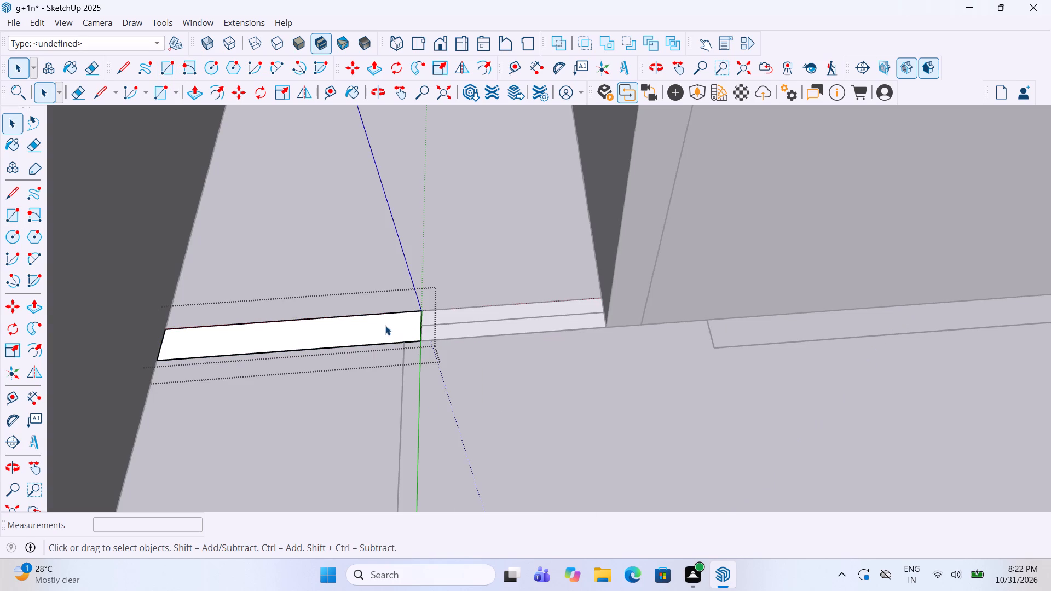
{"action": "key", "text": "p"}
{"action": "left_click", "coordinate": [386, 326]}
{"action": "scroll", "coordinate": [388, 312], "scroll_direction": "down", "scroll_amount": 19}
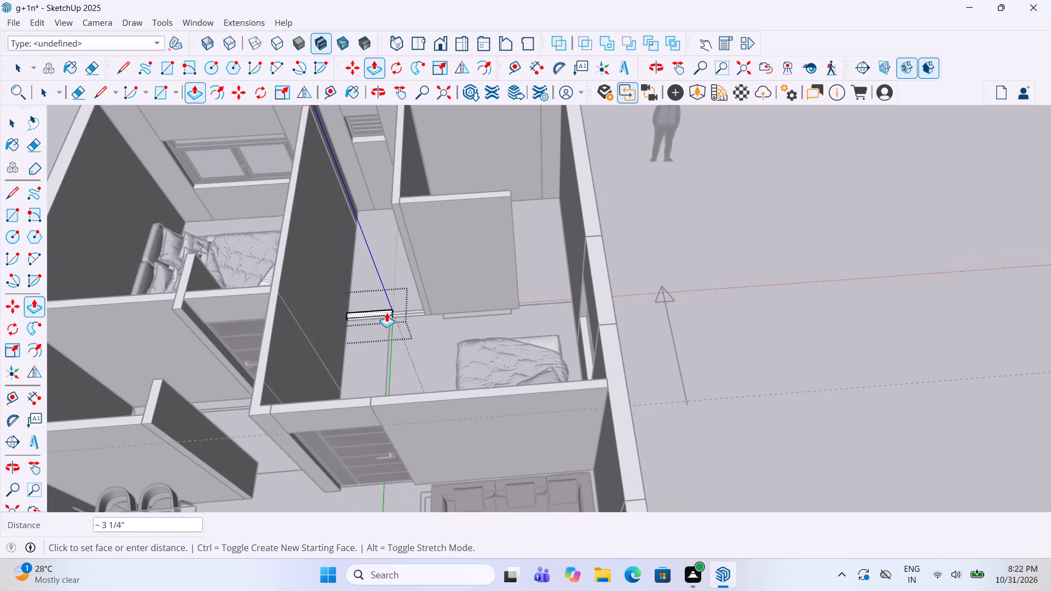
{"action": "left_click", "coordinate": [255, 368]}
{"action": "key", "text": "space"}
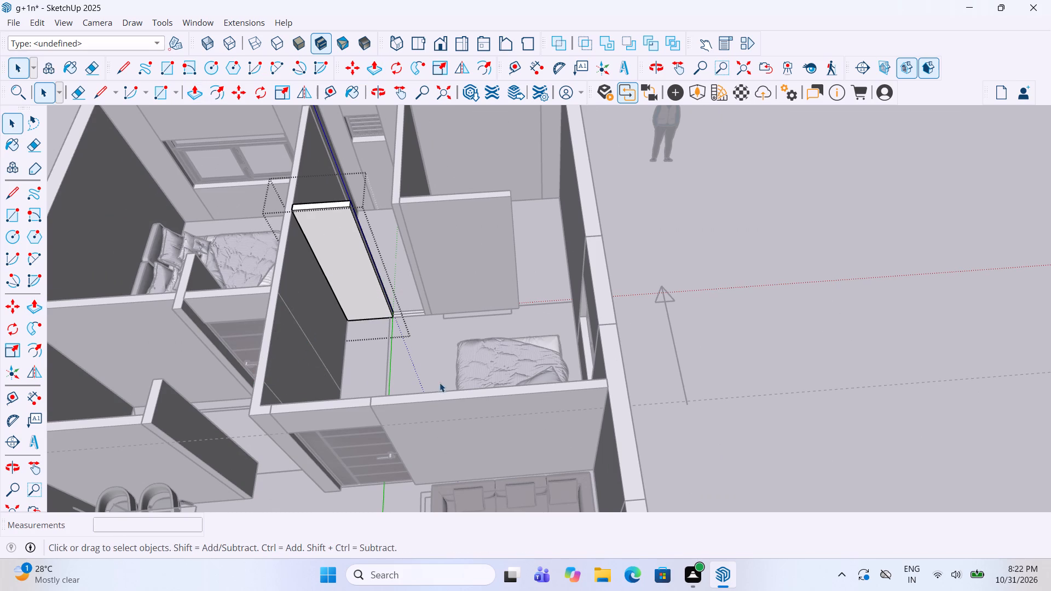
{"action": "left_click", "coordinate": [449, 379]}
Pull the gap-filling rectangle up 10' inside its group to match the wall height, and leave the group.
{"action": "scroll", "coordinate": [394, 343], "scroll_direction": "up", "scroll_amount": 3}
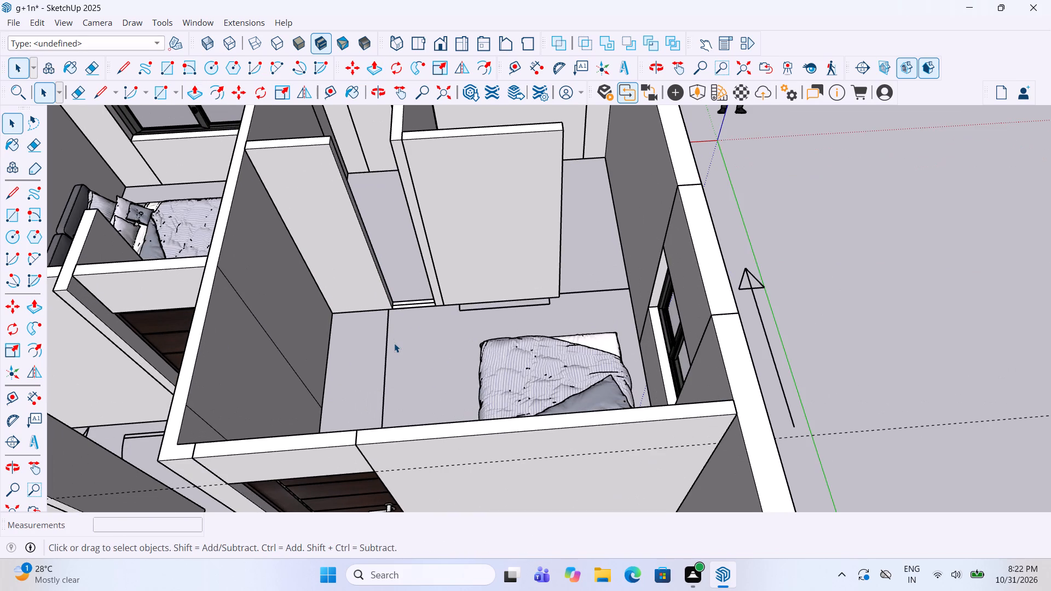
{"action": "double_click", "coordinate": [411, 303]}
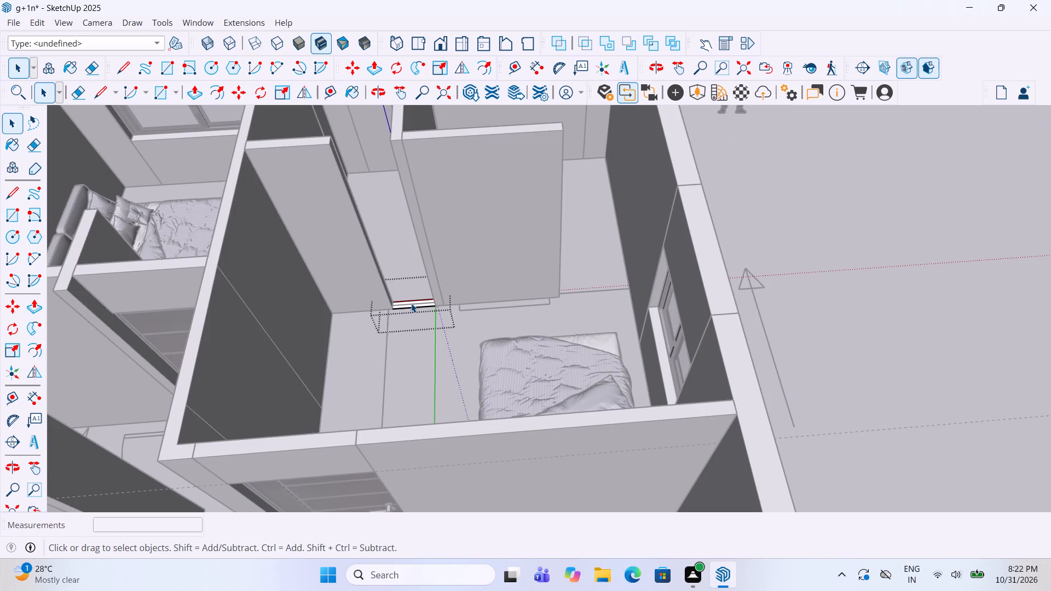
{"action": "key", "text": "p"}
{"action": "left_click", "coordinate": [417, 299]}
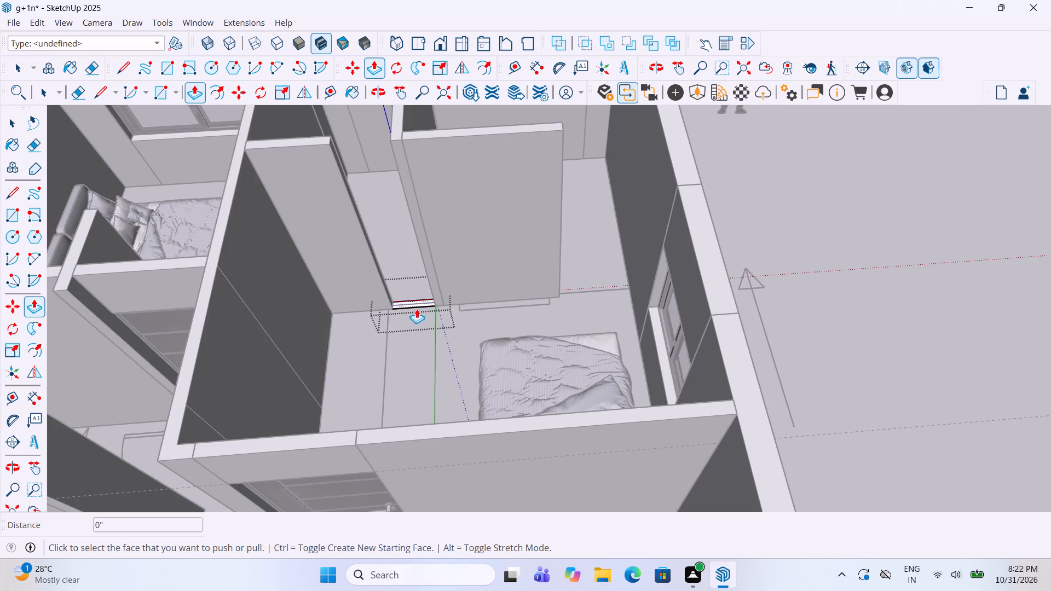
{"action": "left_click", "coordinate": [416, 302]}
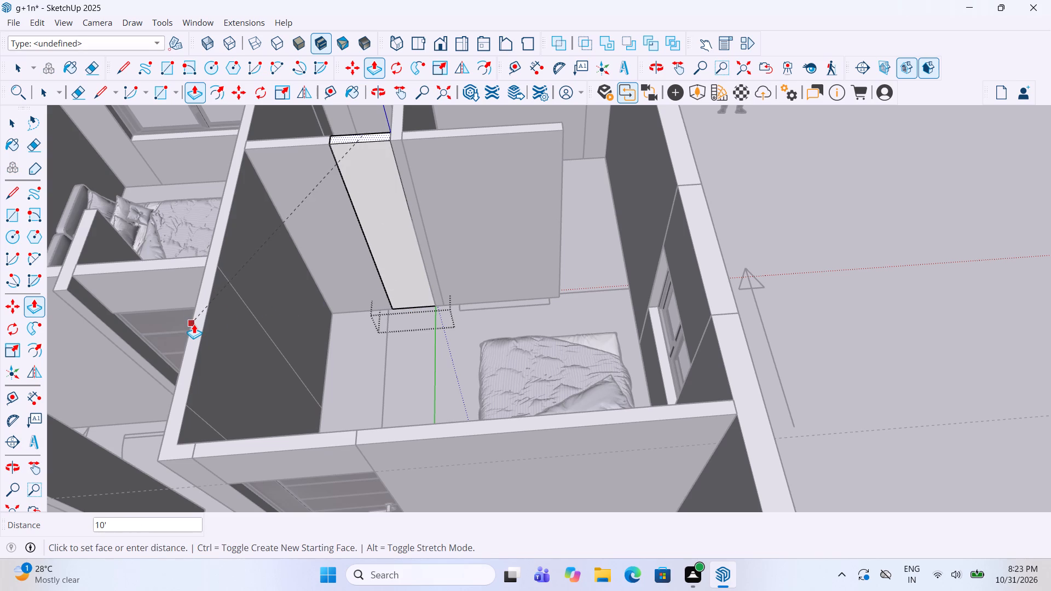
{"action": "left_click", "coordinate": [194, 324]}
{"action": "key", "text": "space"}
{"action": "left_click", "coordinate": [408, 385]}
Place a guide line 7' above the floor across the new partition wall in the second bedroom.
{"action": "scroll", "coordinate": [415, 370], "scroll_direction": "down", "scroll_amount": 3}
{"action": "middle_click_drag", "start_coordinate": [414, 369], "coordinate": [409, 366]}
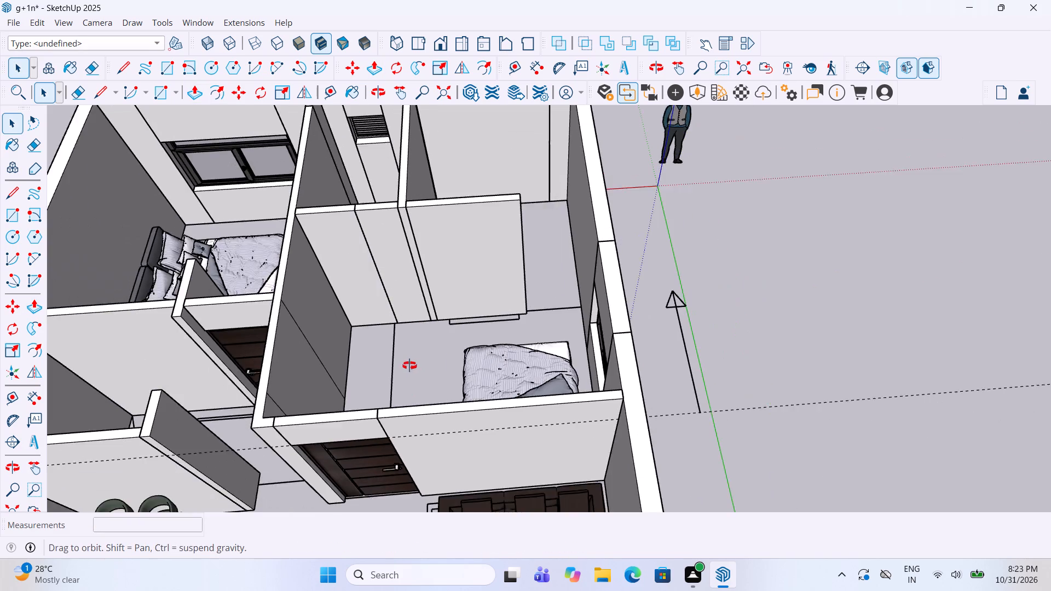
{"action": "middle_click_drag", "start_coordinate": [409, 366], "coordinate": [400, 358]}
{"action": "scroll", "coordinate": [408, 357], "scroll_direction": "down", "scroll_amount": 6}
{"action": "scroll", "coordinate": [383, 274], "scroll_direction": "up", "scroll_amount": 2}
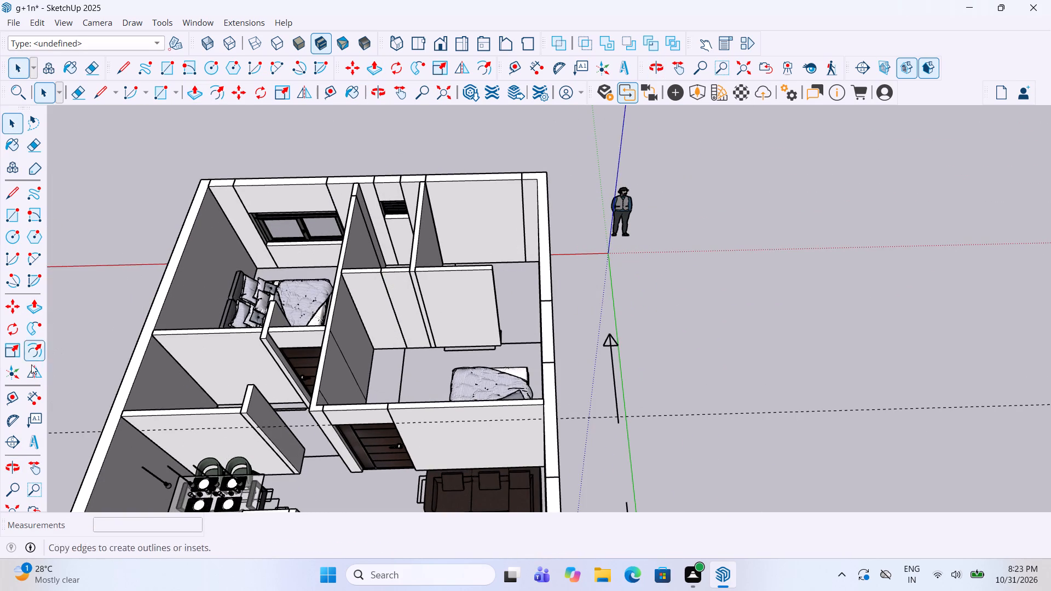
{"action": "left_click", "coordinate": [14, 395]}
{"action": "scroll", "coordinate": [383, 354], "scroll_direction": "up", "scroll_amount": 6}
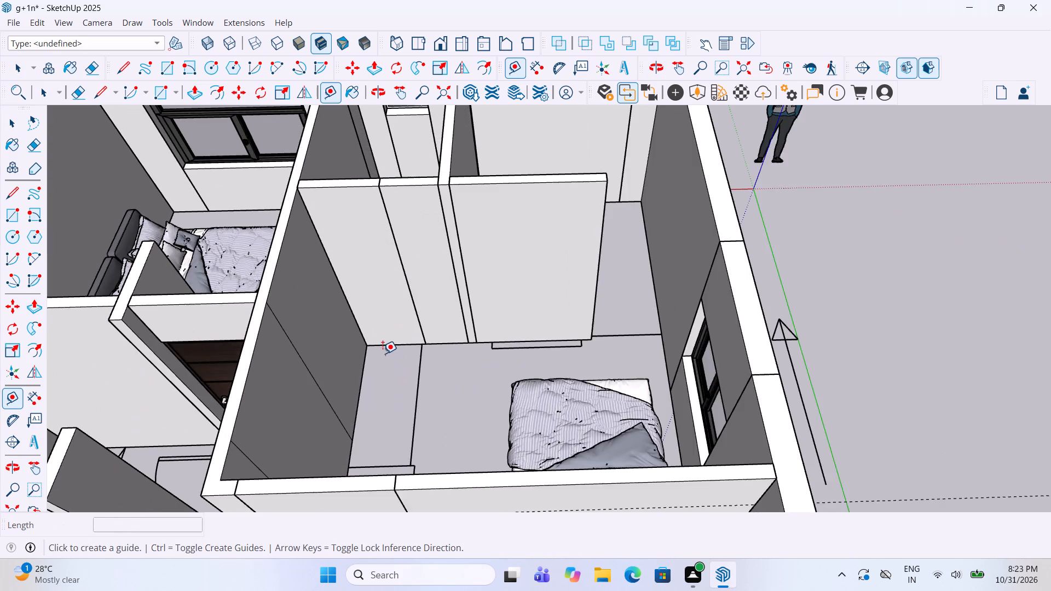
{"action": "scroll", "coordinate": [382, 342], "scroll_direction": "up", "scroll_amount": 2}
{"action": "left_click", "coordinate": [386, 344]}
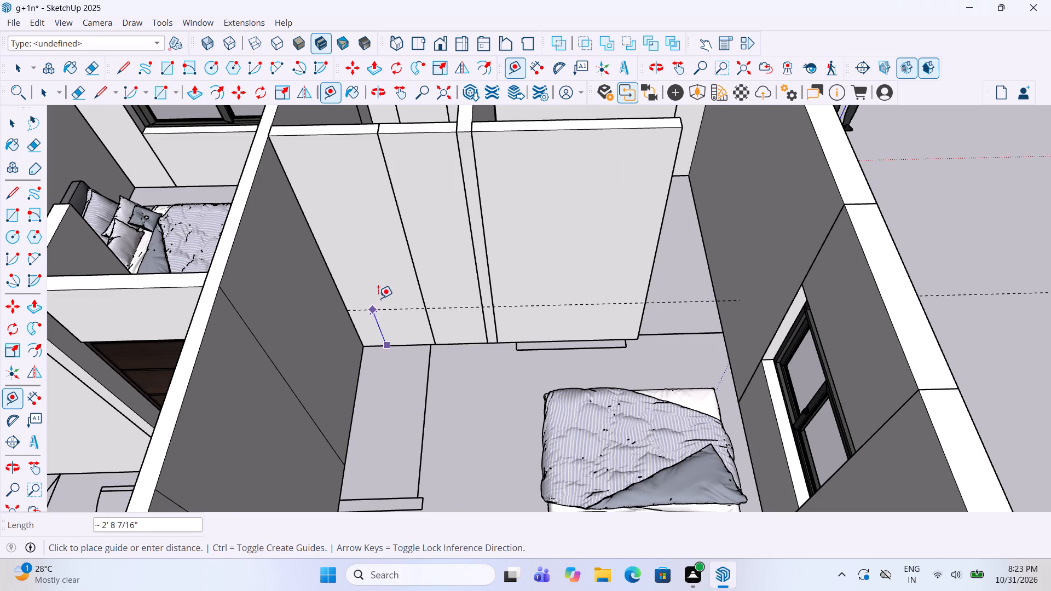
{"action": "type", "text": "7'"}
{"action": "key", "text": "Return"}
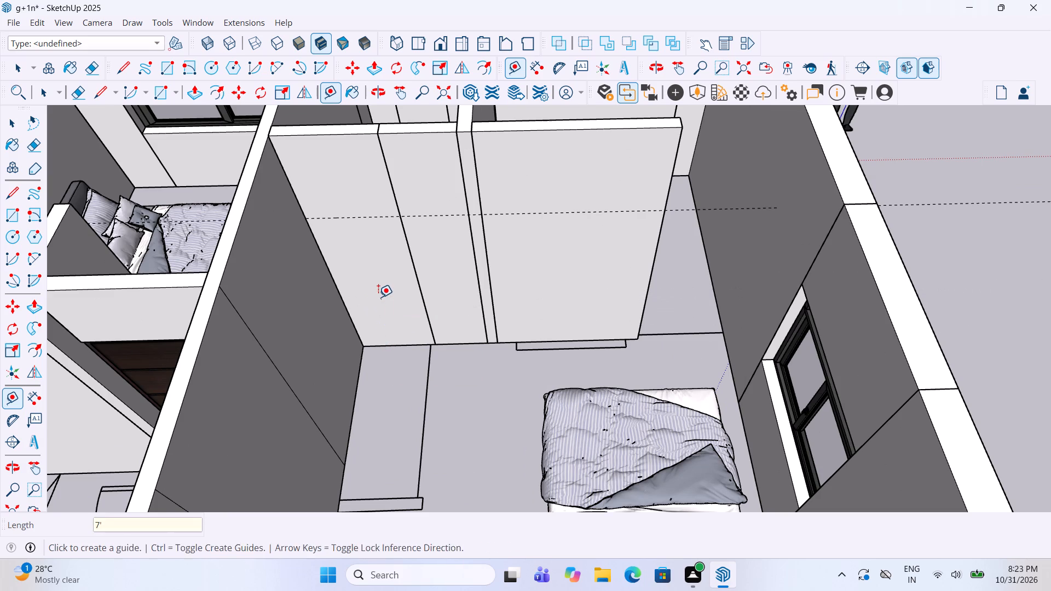
Cut a door opening about 2' 8" wide and 7' high through the new wall segment beside the side wall, inside its group.
{"action": "key", "text": "space"}
{"action": "left_click", "coordinate": [379, 296]}
{"action": "left_click", "coordinate": [379, 296]}
{"action": "double_click", "coordinate": [398, 299]}
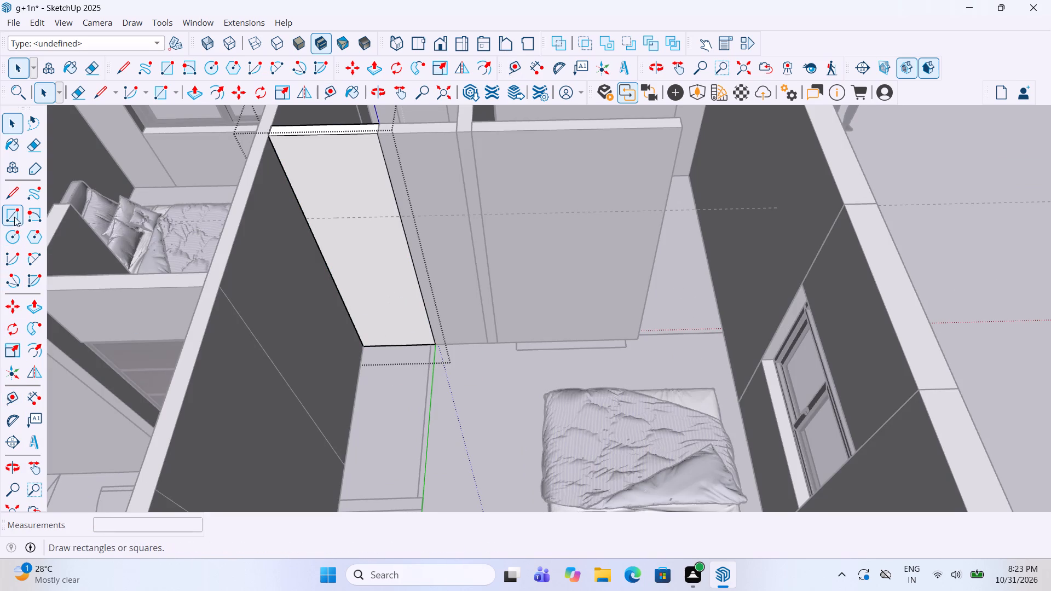
{"action": "left_click", "coordinate": [14, 211]}
{"action": "scroll", "coordinate": [382, 220], "scroll_direction": "up", "scroll_amount": 4}
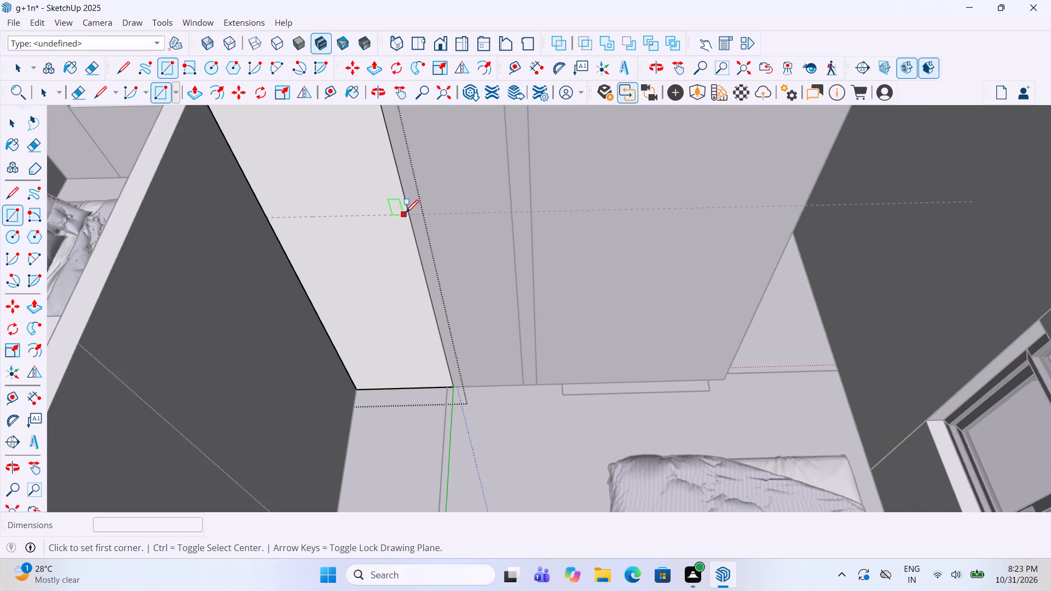
{"action": "left_click", "coordinate": [408, 214]}
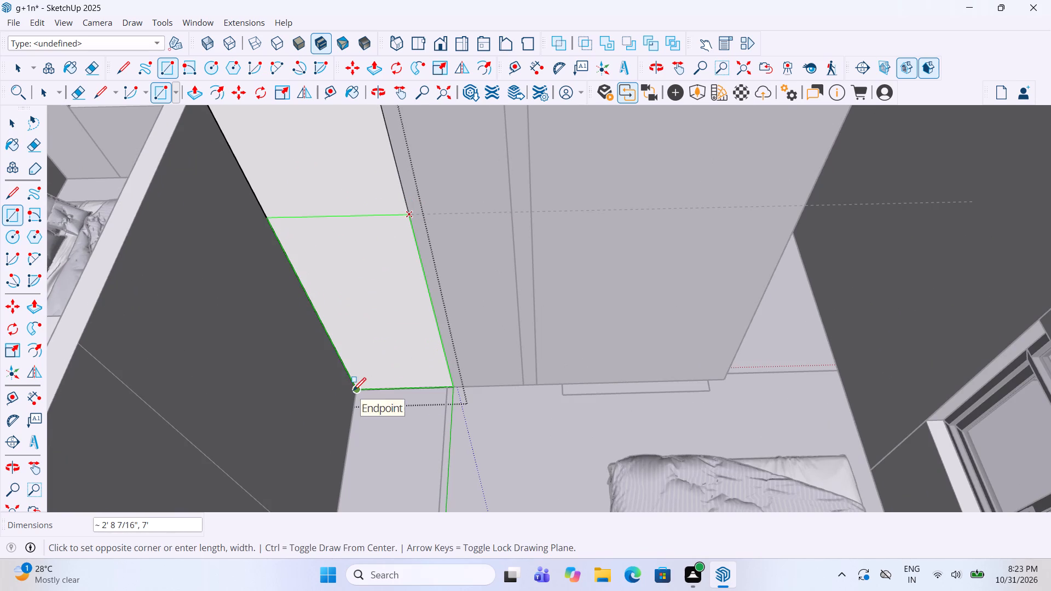
{"action": "left_click", "coordinate": [354, 395]}
{"action": "key", "text": "p"}
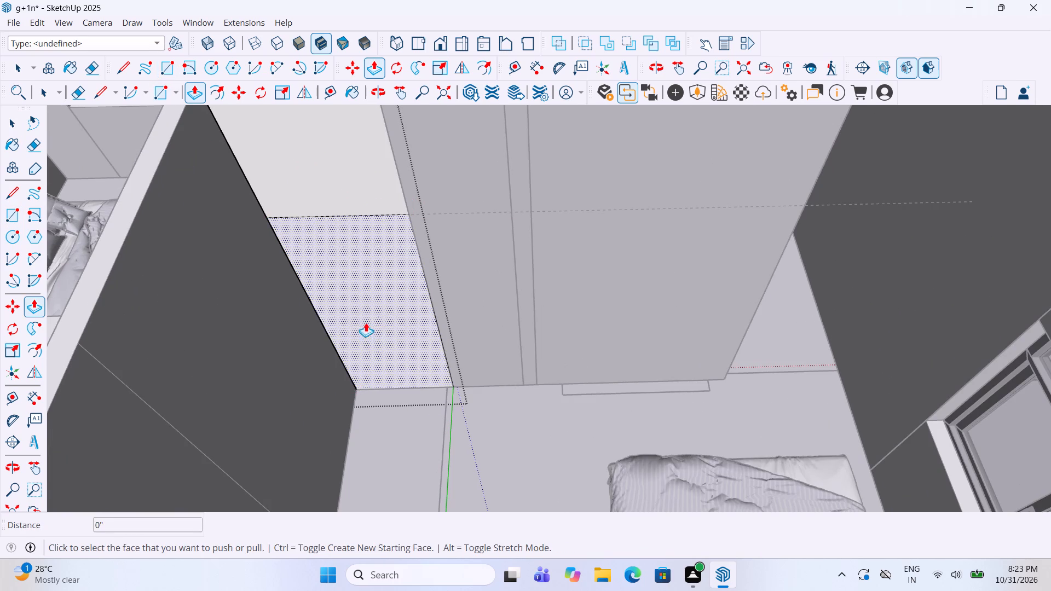
{"action": "left_click", "coordinate": [369, 329]}
{"action": "left_click", "coordinate": [375, 270]}
{"action": "key", "text": "space"}
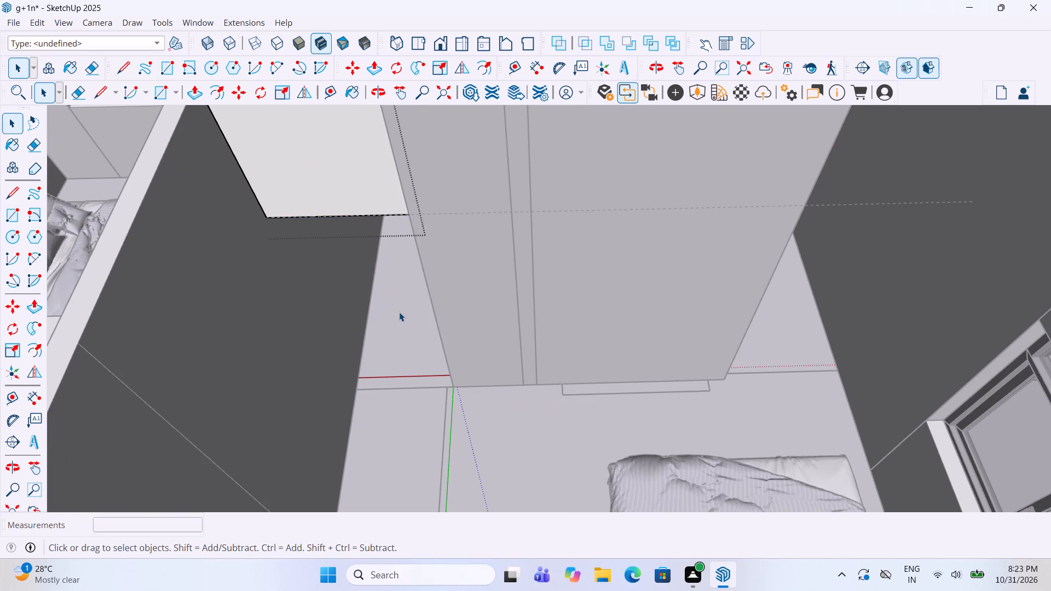
{"action": "left_click", "coordinate": [399, 312]}
Copy the white panelled door from the spare components outside the houses into the new 7' opening, at its bottom corner.
{"action": "scroll", "coordinate": [400, 321], "scroll_direction": "down", "scroll_amount": 11}
{"action": "middle_click_drag", "start_coordinate": [405, 338], "coordinate": [391, 312]}
{"action": "scroll", "coordinate": [492, 286], "scroll_direction": "down", "scroll_amount": 3}
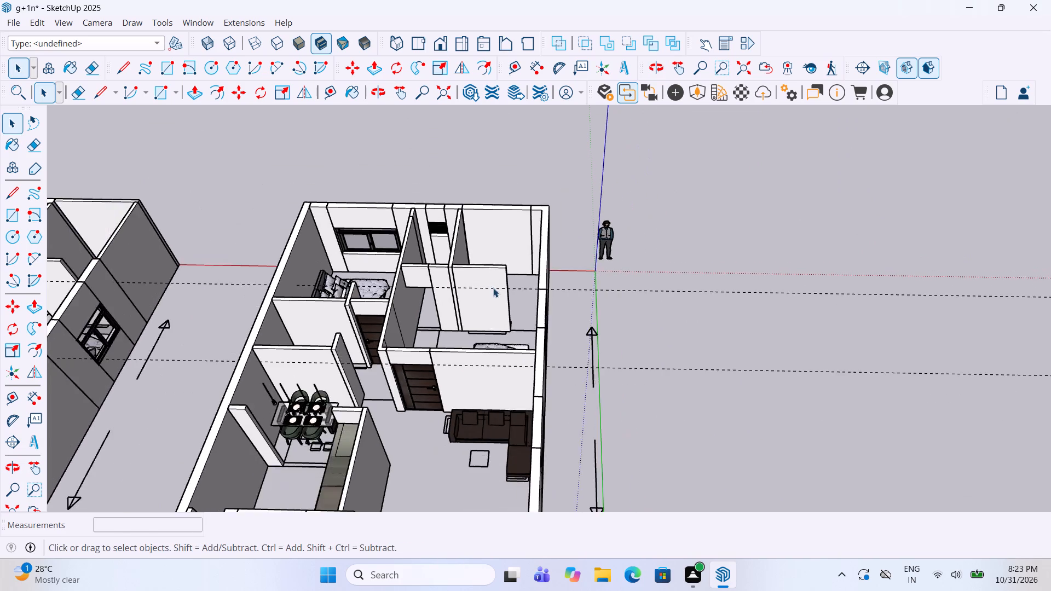
{"action": "scroll", "coordinate": [493, 288], "scroll_direction": "down", "scroll_amount": 2}
{"action": "scroll", "coordinate": [458, 273], "scroll_direction": "up", "scroll_amount": 5}
{"action": "middle_click_drag", "start_coordinate": [458, 273], "coordinate": [491, 301]}
{"action": "scroll", "coordinate": [520, 282], "scroll_direction": "down", "scroll_amount": 5}
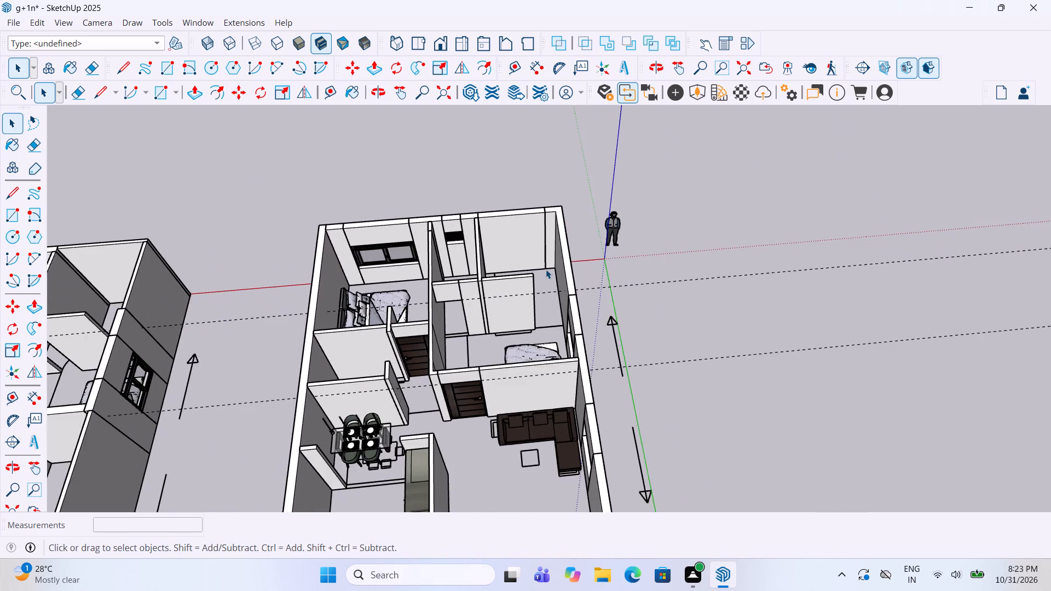
{"action": "scroll", "coordinate": [548, 269], "scroll_direction": "down", "scroll_amount": 14}
{"action": "scroll", "coordinate": [223, 408], "scroll_direction": "up", "scroll_amount": 6}
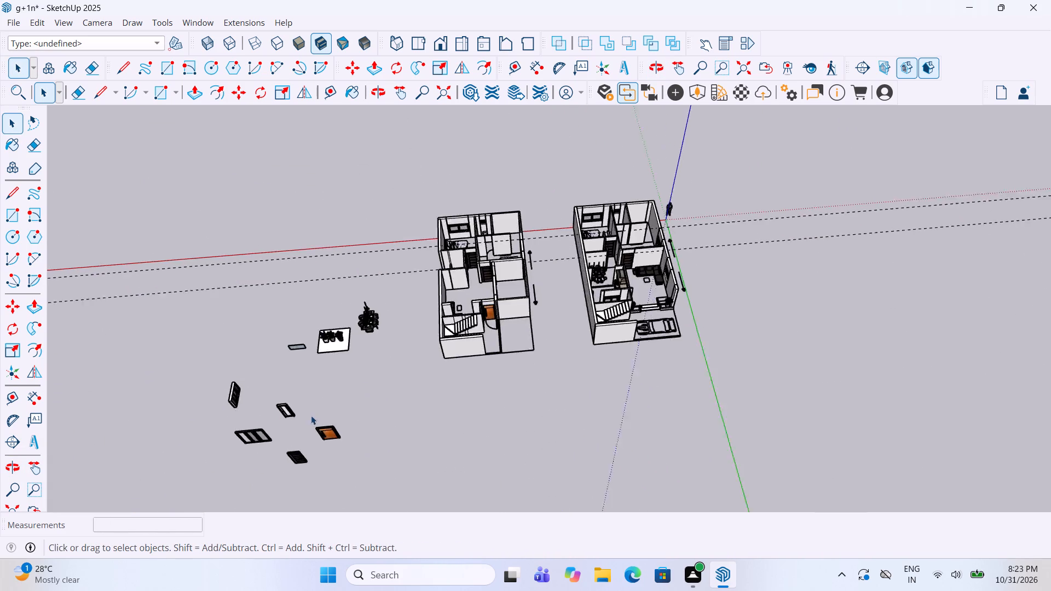
{"action": "scroll", "coordinate": [311, 415], "scroll_direction": "up", "scroll_amount": 1}
{"action": "middle_click_drag", "start_coordinate": [305, 403], "coordinate": [310, 351]}
{"action": "scroll", "coordinate": [249, 393], "scroll_direction": "up", "scroll_amount": 9}
{"action": "left_click", "coordinate": [292, 393]}
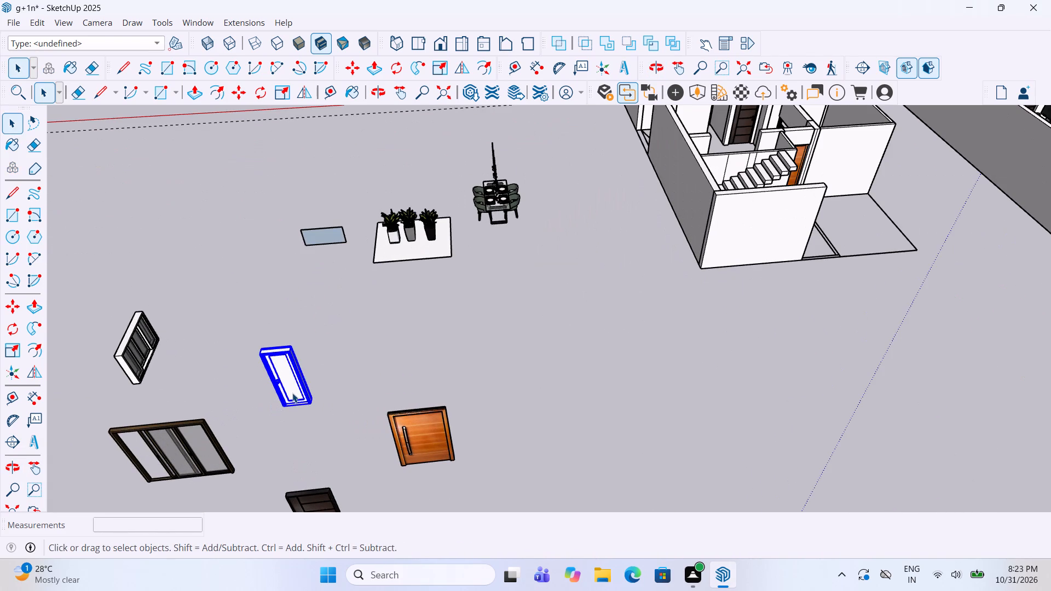
{"action": "key", "text": "m"}
{"action": "left_click", "coordinate": [309, 408]}
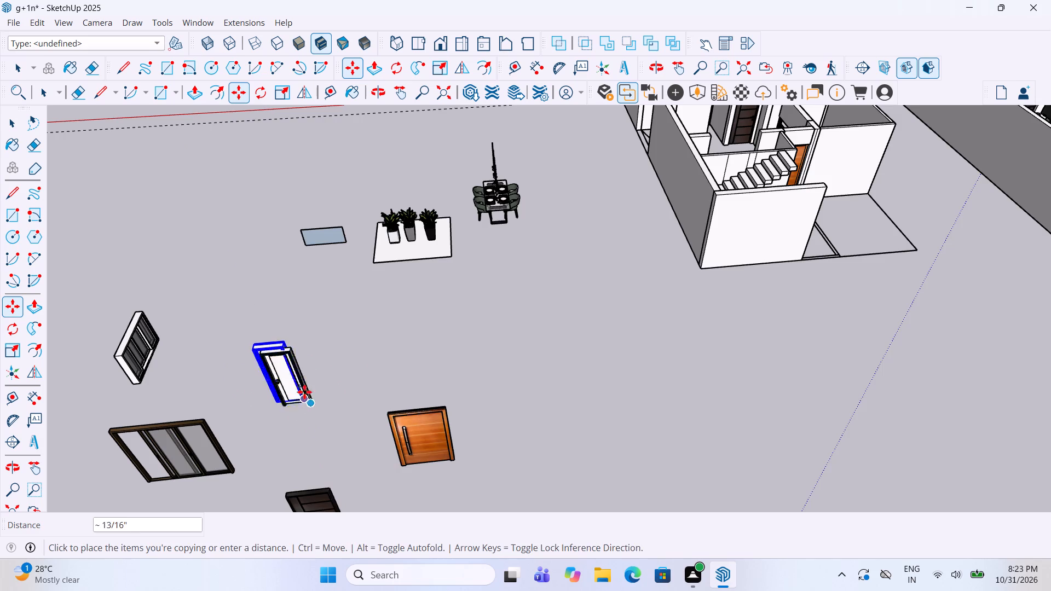
{"action": "scroll", "coordinate": [304, 384], "scroll_direction": "down", "scroll_amount": 12}
{"action": "scroll", "coordinate": [663, 207], "scroll_direction": "up", "scroll_amount": 11}
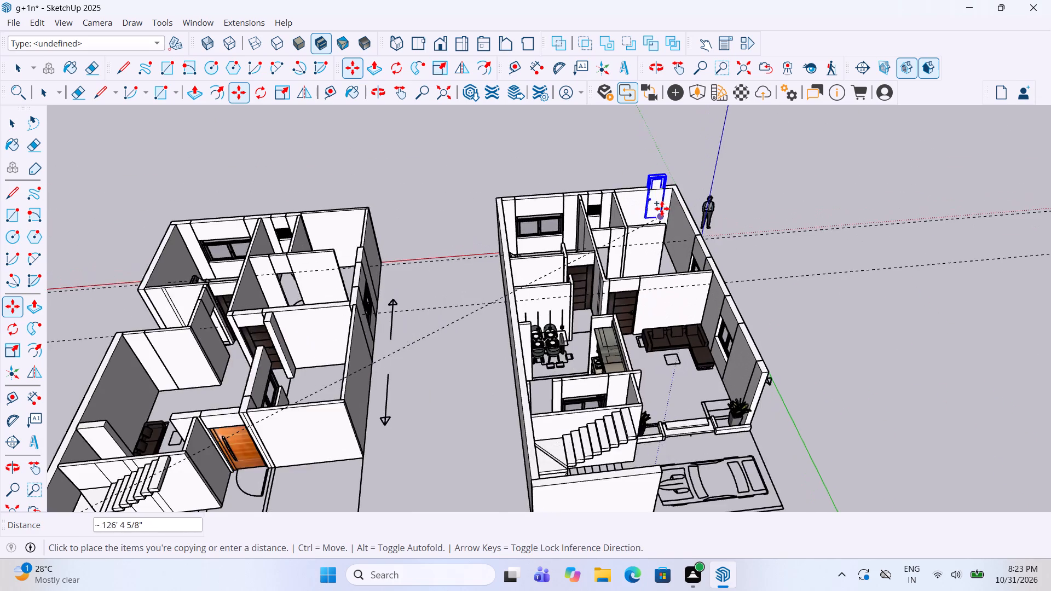
{"action": "scroll", "coordinate": [656, 216], "scroll_direction": "up", "scroll_amount": 1}
{"action": "middle_click_drag", "start_coordinate": [652, 216], "coordinate": [595, 286]}
{"action": "scroll", "coordinate": [677, 274], "scroll_direction": "up", "scroll_amount": 3}
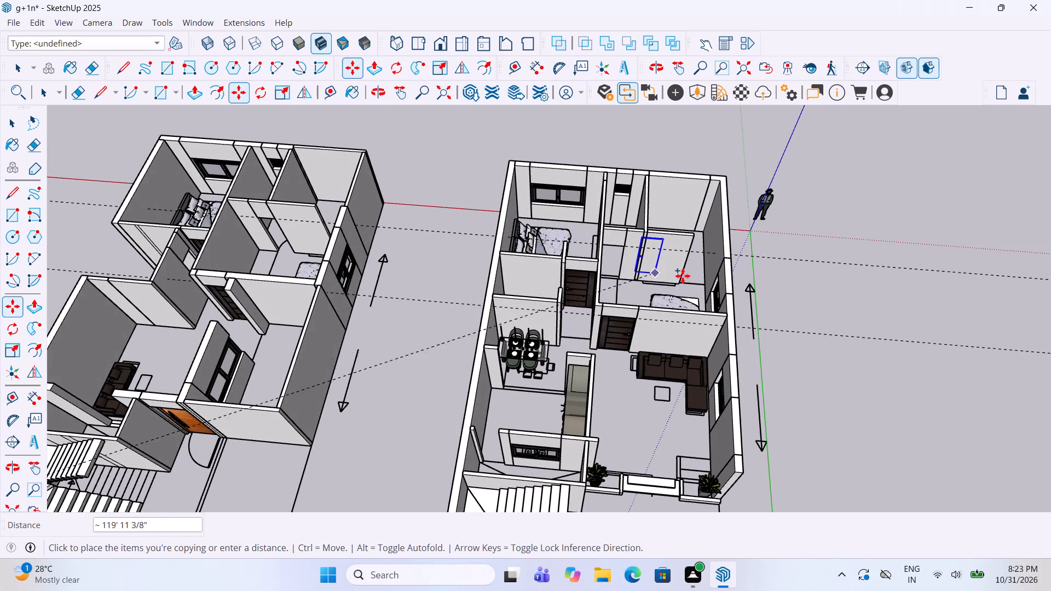
{"action": "scroll", "coordinate": [683, 276], "scroll_direction": "up", "scroll_amount": 6}
{"action": "scroll", "coordinate": [517, 292], "scroll_direction": "up", "scroll_amount": 15}
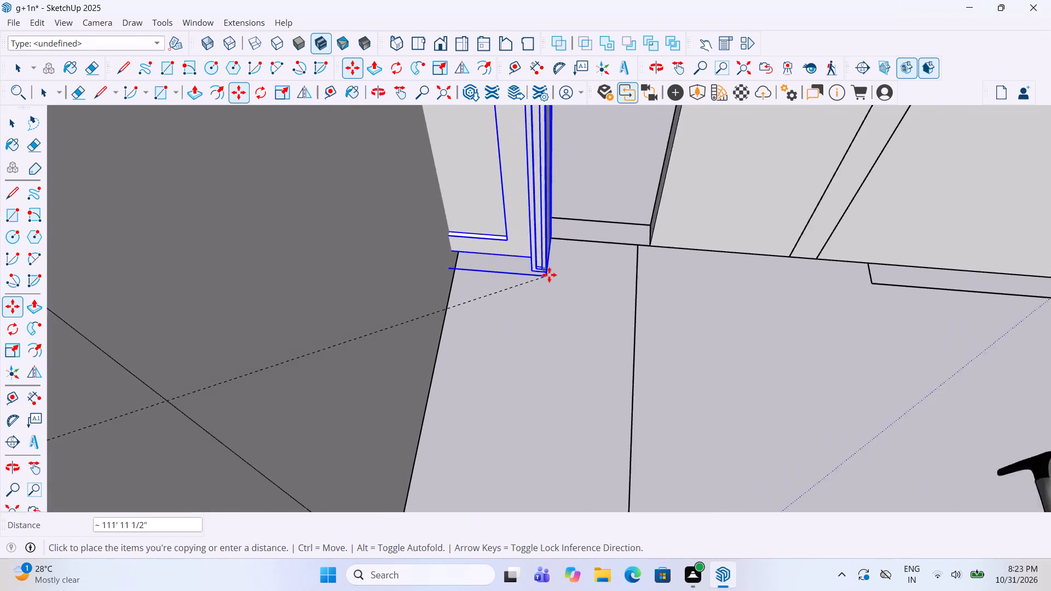
{"action": "left_click", "coordinate": [657, 244]}
Scale the white door's width along the red axis to fill the opening up to the side wall.
{"action": "scroll", "coordinate": [582, 272], "scroll_direction": "down", "scroll_amount": 6}
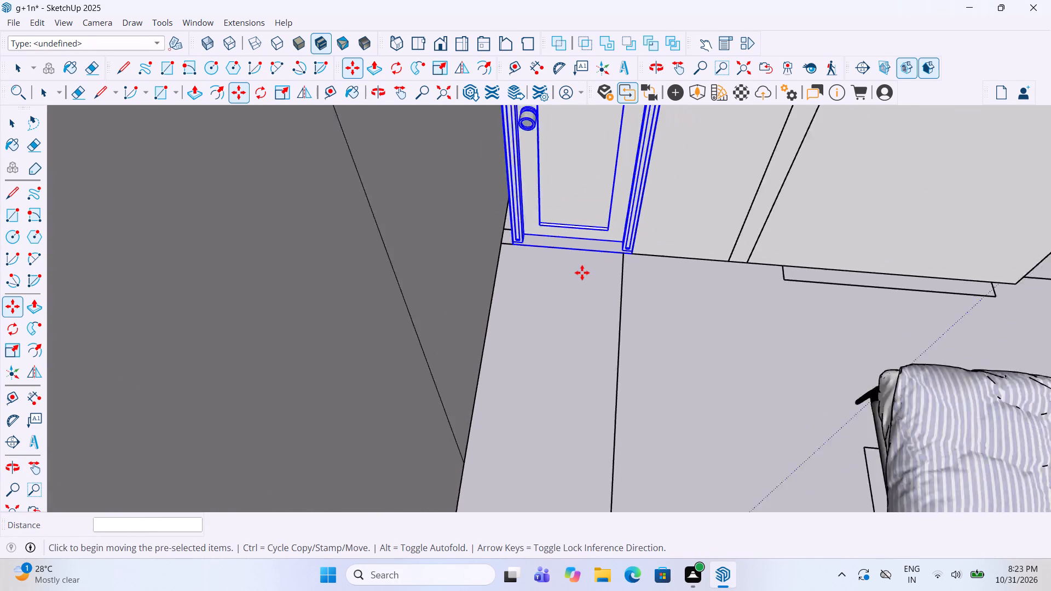
{"action": "scroll", "coordinate": [582, 273], "scroll_direction": "down", "scroll_amount": 5}
{"action": "key", "text": "s"}
{"action": "scroll", "coordinate": [569, 321], "scroll_direction": "down", "scroll_amount": 5}
{"action": "scroll", "coordinate": [541, 227], "scroll_direction": "up", "scroll_amount": 5}
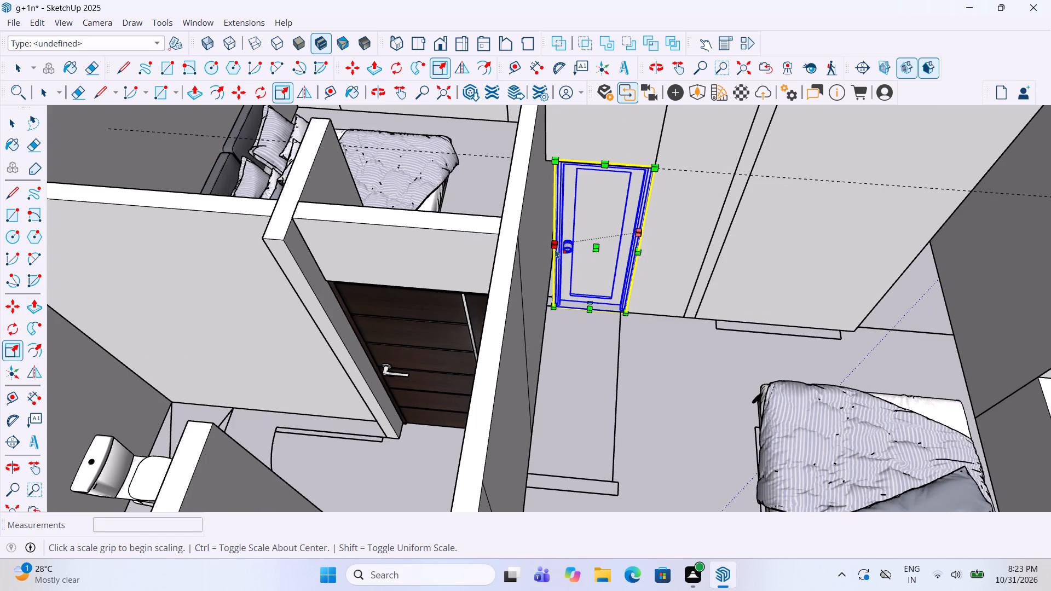
{"action": "scroll", "coordinate": [559, 235], "scroll_direction": "up", "scroll_amount": 6}
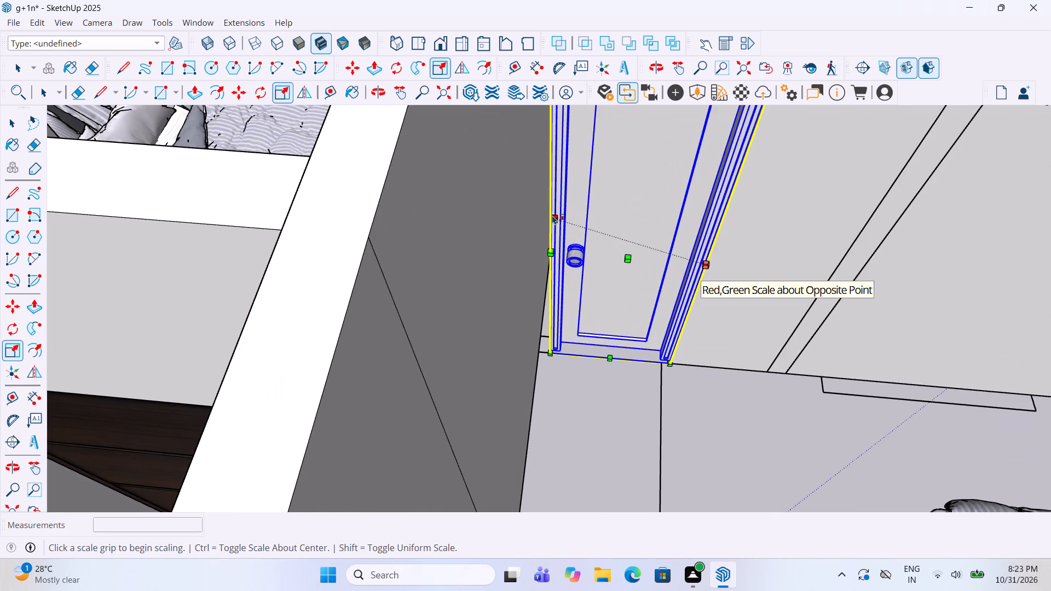
{"action": "left_click_drag", "start_coordinate": [553, 233], "coordinate": [526, 229]}
{"action": "scroll", "coordinate": [541, 287], "scroll_direction": "down", "scroll_amount": 4}
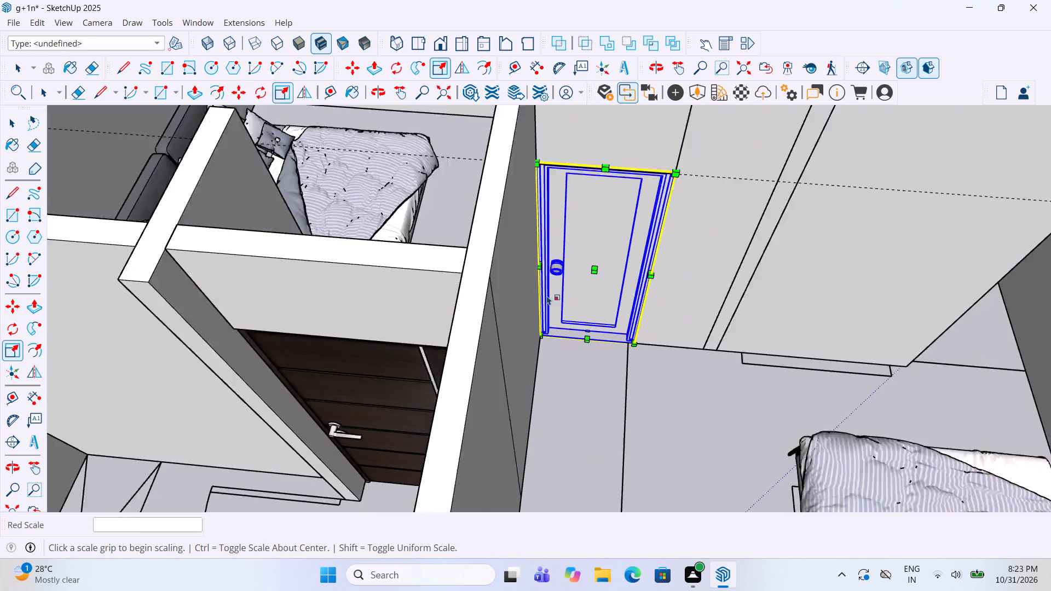
{"action": "scroll", "coordinate": [547, 296], "scroll_direction": "down", "scroll_amount": 2}
{"action": "middle_click_drag", "start_coordinate": [564, 280], "coordinate": [566, 223]}
{"action": "key", "text": "space"}
{"action": "left_click", "coordinate": [588, 356]}
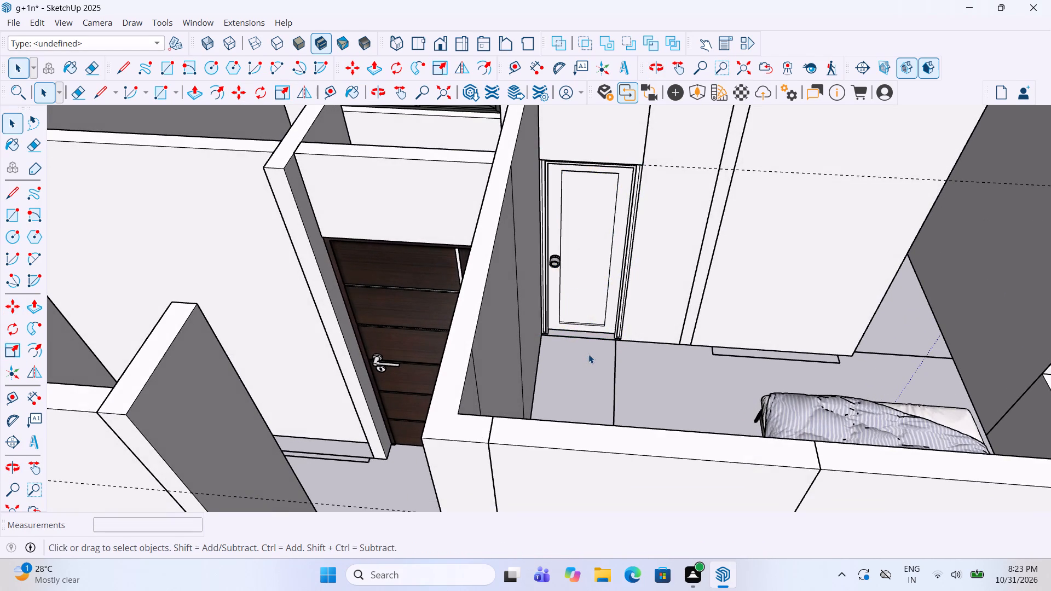
Flip the white door along its width so the handle sits on the opposite side.
{"action": "scroll", "coordinate": [602, 258], "scroll_direction": "down", "scroll_amount": 3}
{"action": "middle_click_drag", "start_coordinate": [603, 256], "coordinate": [608, 473]}
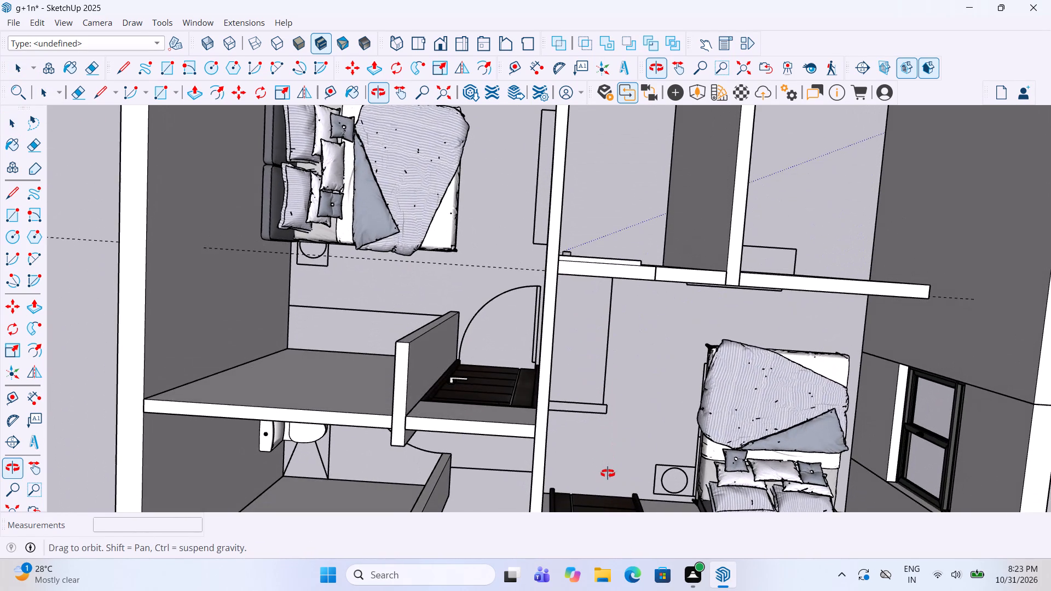
{"action": "middle_click_drag", "start_coordinate": [608, 473], "coordinate": [599, 442]}
{"action": "scroll", "coordinate": [573, 347], "scroll_direction": "down", "scroll_amount": 5}
{"action": "scroll", "coordinate": [627, 291], "scroll_direction": "up", "scroll_amount": 3}
{"action": "middle_click_drag", "start_coordinate": [630, 280], "coordinate": [627, 374]}
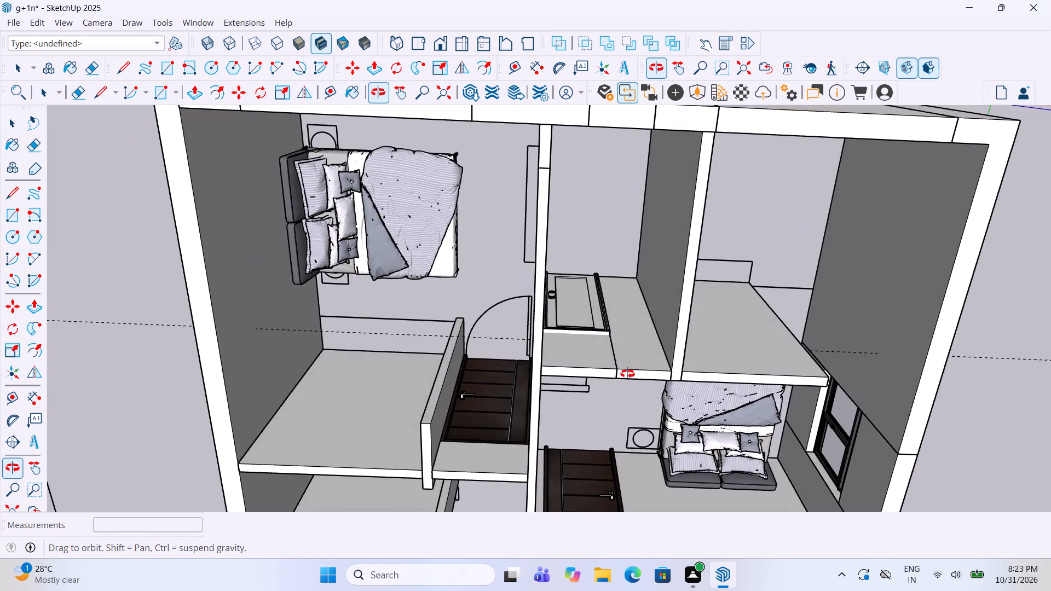
{"action": "middle_click_drag", "start_coordinate": [627, 374], "coordinate": [633, 205]}
{"action": "middle_click_drag", "start_coordinate": [610, 305], "coordinate": [616, 241]}
{"action": "scroll", "coordinate": [591, 262], "scroll_direction": "up", "scroll_amount": 5}
{"action": "left_click", "coordinate": [574, 275]}
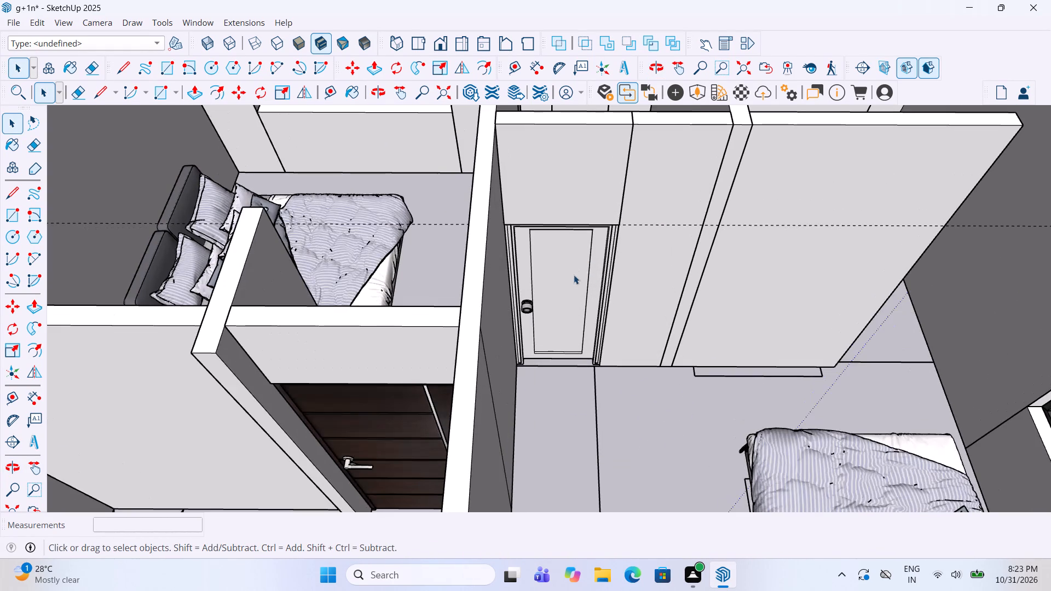
{"action": "left_click", "coordinate": [29, 372]}
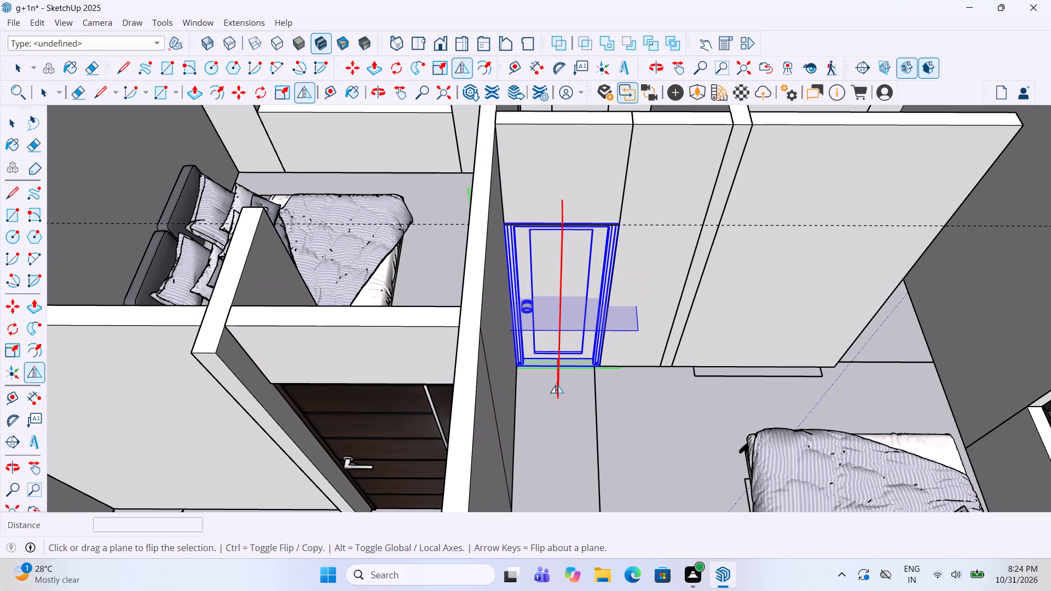
{"action": "left_click", "coordinate": [563, 210]}
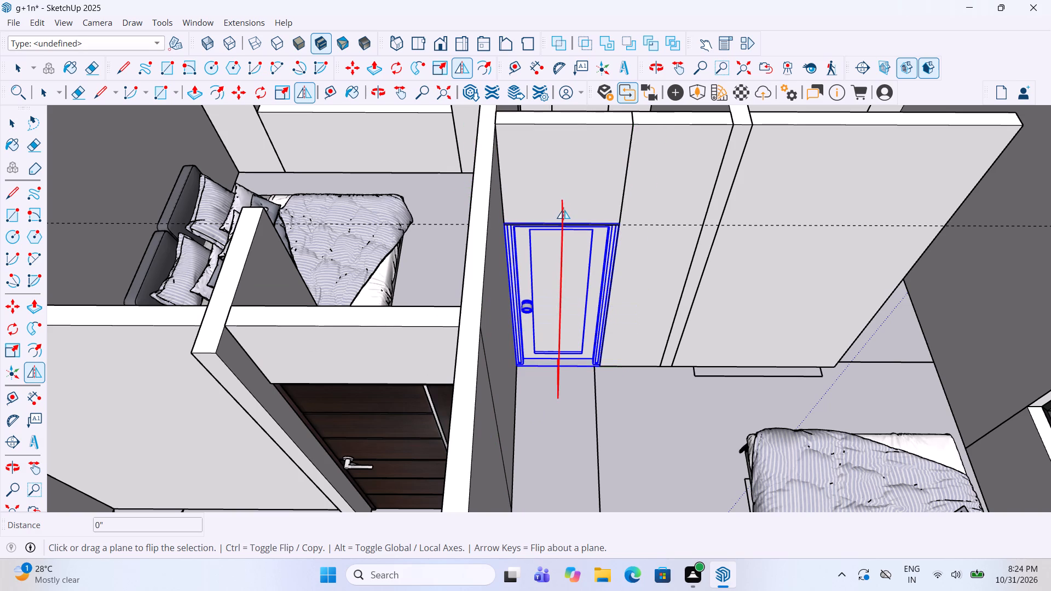
{"action": "key", "text": "space"}
{"action": "left_click", "coordinate": [572, 441]}
Copy the white door about 9' 1" away, beside the toilet's doorway.
{"action": "scroll", "coordinate": [507, 353], "scroll_direction": "down", "scroll_amount": 5}
{"action": "scroll", "coordinate": [536, 219], "scroll_direction": "down", "scroll_amount": 5}
{"action": "middle_click_drag", "start_coordinate": [569, 246], "coordinate": [573, 320]}
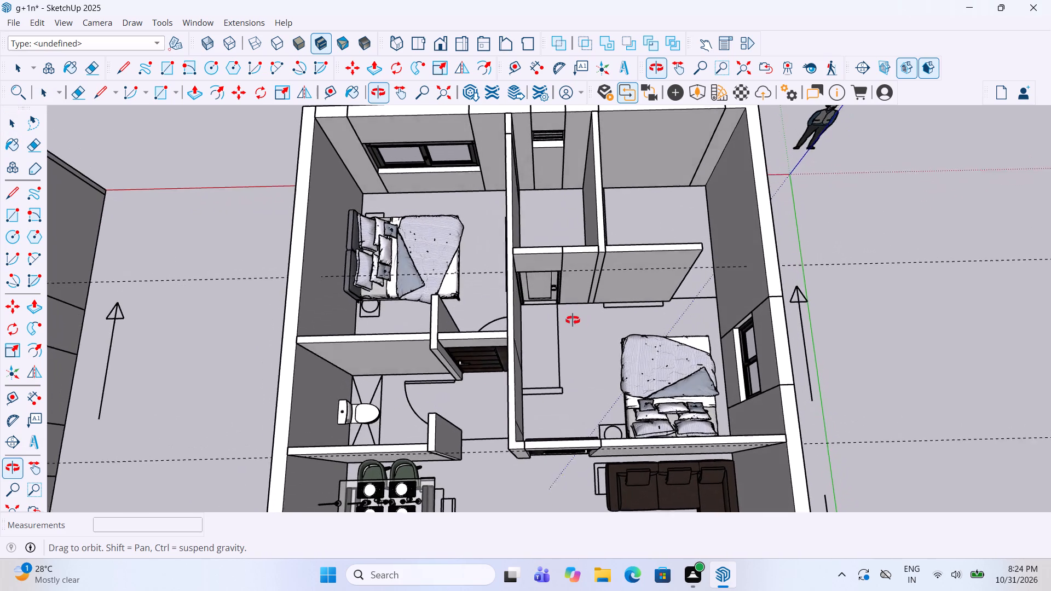
{"action": "middle_click_drag", "start_coordinate": [573, 320], "coordinate": [575, 304]}
{"action": "scroll", "coordinate": [571, 280], "scroll_direction": "down", "scroll_amount": 3}
{"action": "middle_click_drag", "start_coordinate": [567, 298], "coordinate": [553, 297]}
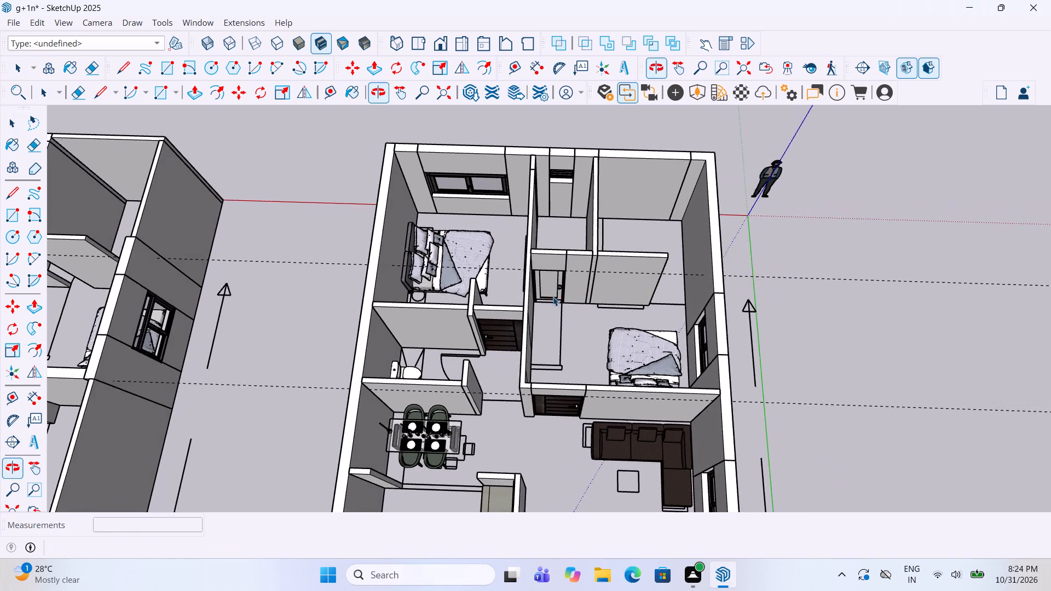
{"action": "scroll", "coordinate": [553, 297], "scroll_direction": "up", "scroll_amount": 2}
{"action": "left_click", "coordinate": [550, 280]}
{"action": "key", "text": "m"}
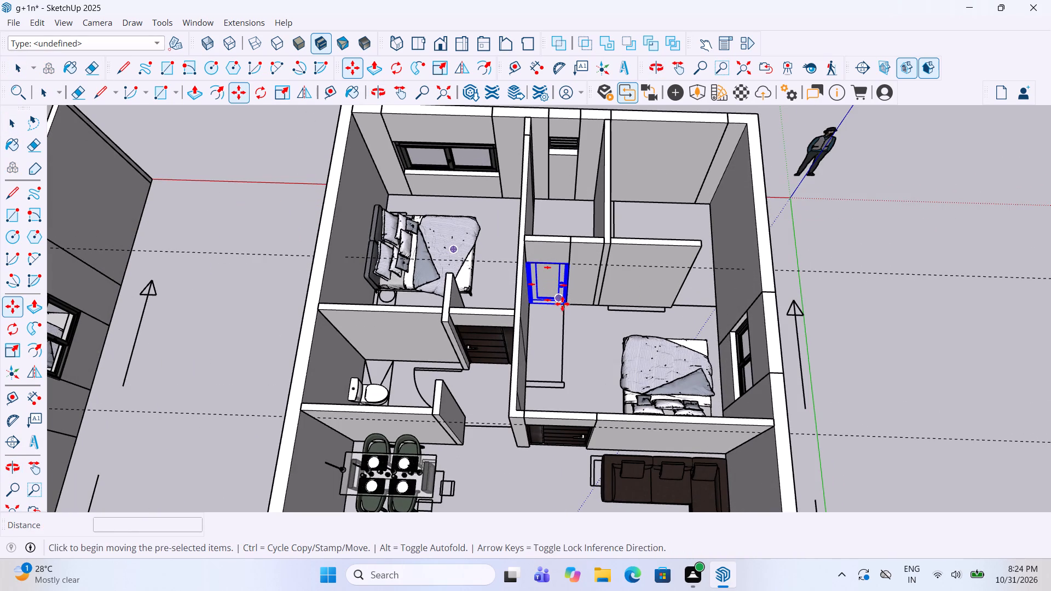
{"action": "left_click", "coordinate": [569, 305]}
{"action": "scroll", "coordinate": [465, 389], "scroll_direction": "up", "scroll_amount": 5}
{"action": "left_click", "coordinate": [475, 386]}
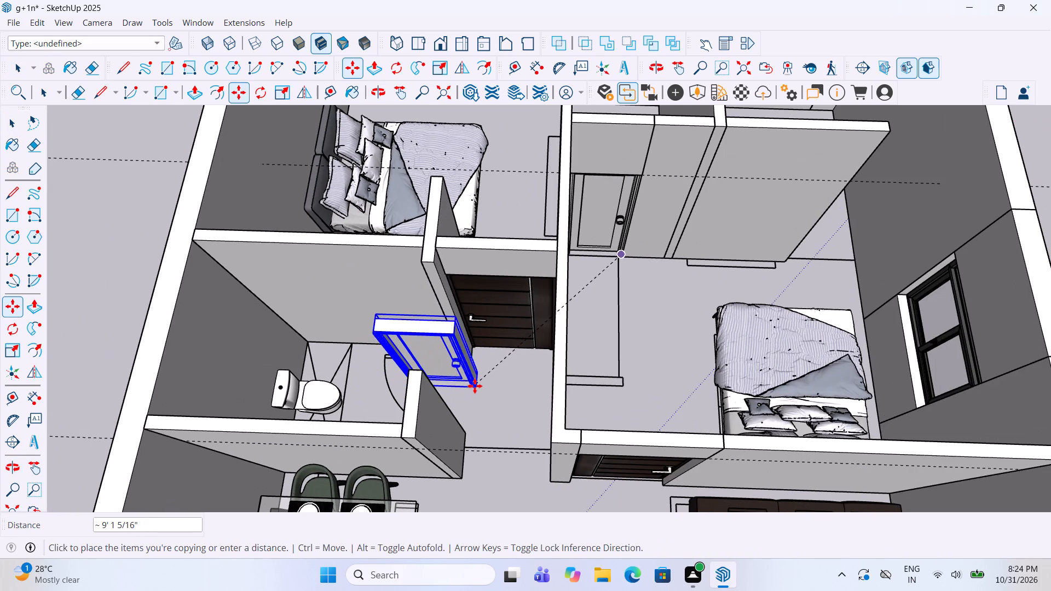
Rotate the copied door a quarter turn on the floor plane to align it with the toilet's doorway.
{"action": "left_click", "coordinate": [12, 326]}
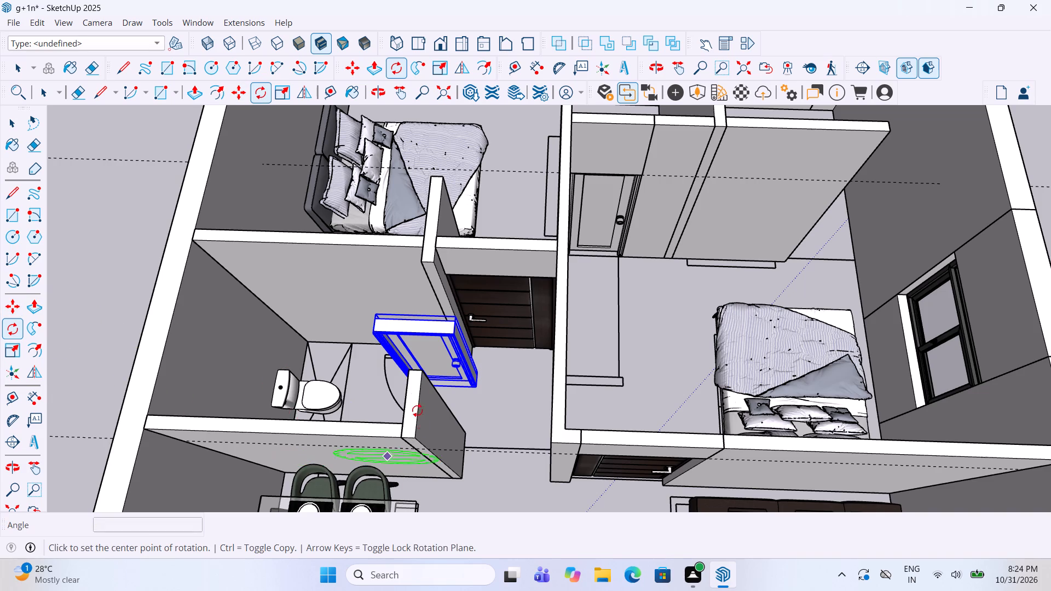
{"action": "scroll", "coordinate": [417, 392], "scroll_direction": "down", "scroll_amount": 5}
{"action": "left_click", "coordinate": [446, 482]}
{"action": "left_click", "coordinate": [469, 482]}
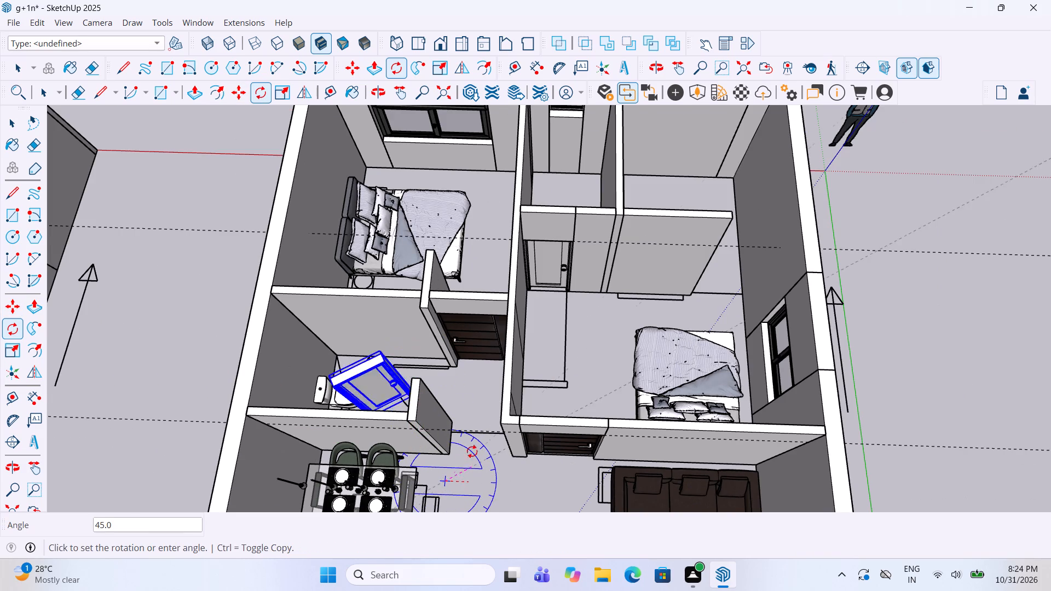
{"action": "left_click", "coordinate": [453, 392]}
{"action": "scroll", "coordinate": [451, 381], "scroll_direction": "down", "scroll_amount": 5}
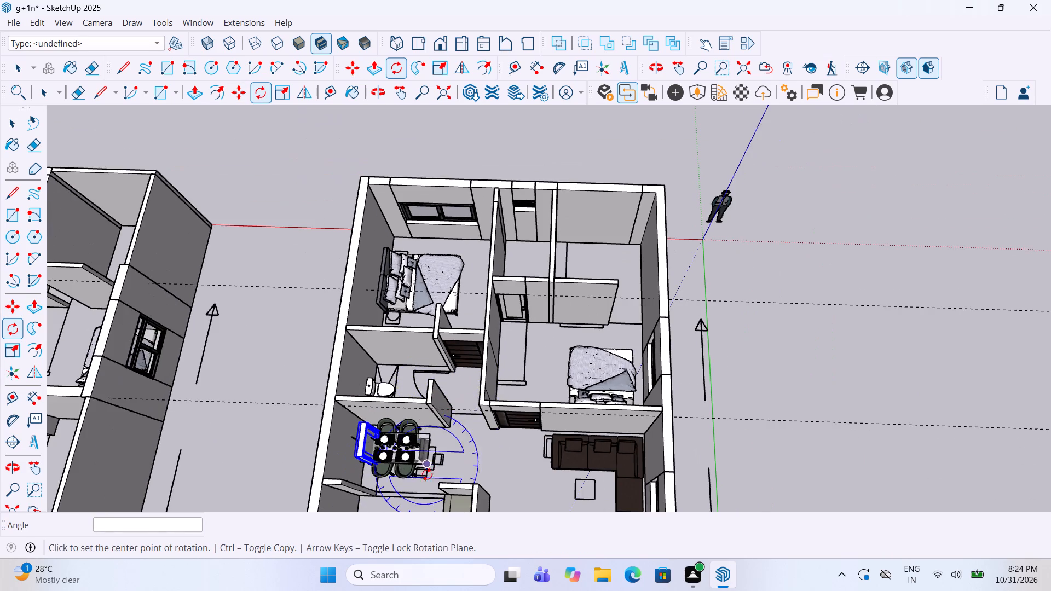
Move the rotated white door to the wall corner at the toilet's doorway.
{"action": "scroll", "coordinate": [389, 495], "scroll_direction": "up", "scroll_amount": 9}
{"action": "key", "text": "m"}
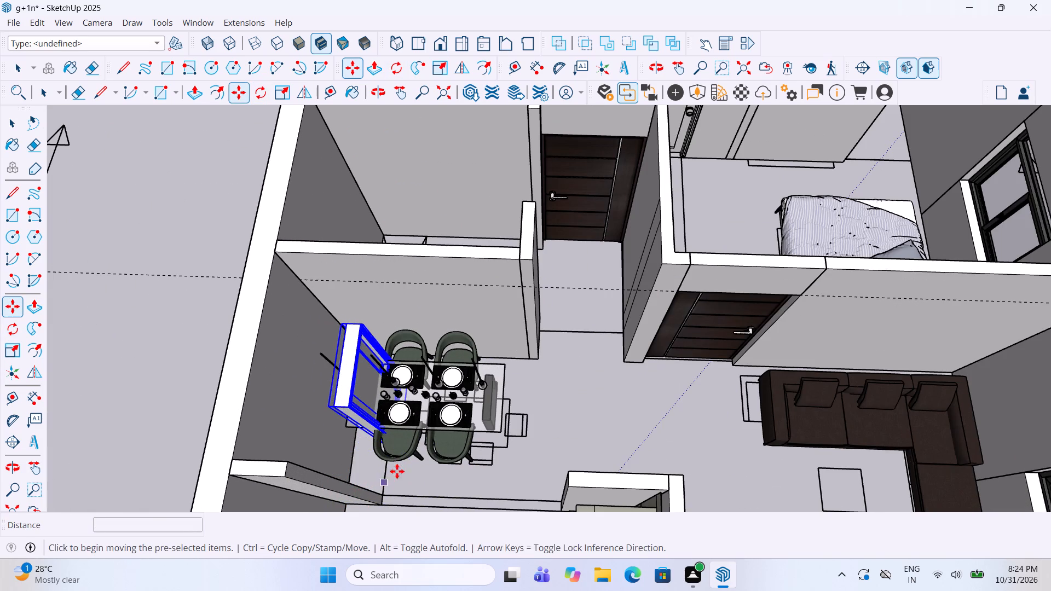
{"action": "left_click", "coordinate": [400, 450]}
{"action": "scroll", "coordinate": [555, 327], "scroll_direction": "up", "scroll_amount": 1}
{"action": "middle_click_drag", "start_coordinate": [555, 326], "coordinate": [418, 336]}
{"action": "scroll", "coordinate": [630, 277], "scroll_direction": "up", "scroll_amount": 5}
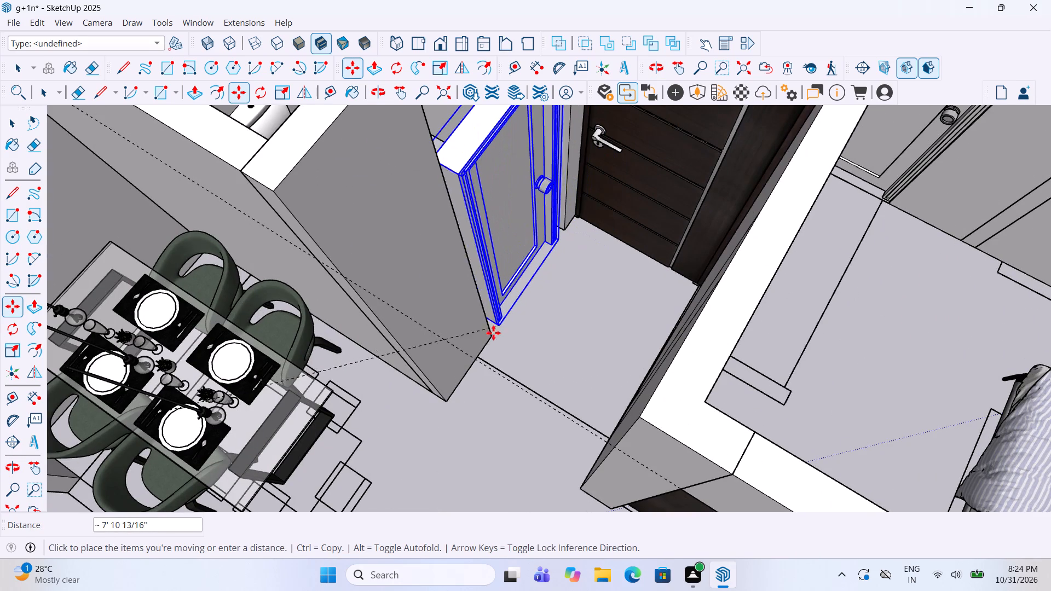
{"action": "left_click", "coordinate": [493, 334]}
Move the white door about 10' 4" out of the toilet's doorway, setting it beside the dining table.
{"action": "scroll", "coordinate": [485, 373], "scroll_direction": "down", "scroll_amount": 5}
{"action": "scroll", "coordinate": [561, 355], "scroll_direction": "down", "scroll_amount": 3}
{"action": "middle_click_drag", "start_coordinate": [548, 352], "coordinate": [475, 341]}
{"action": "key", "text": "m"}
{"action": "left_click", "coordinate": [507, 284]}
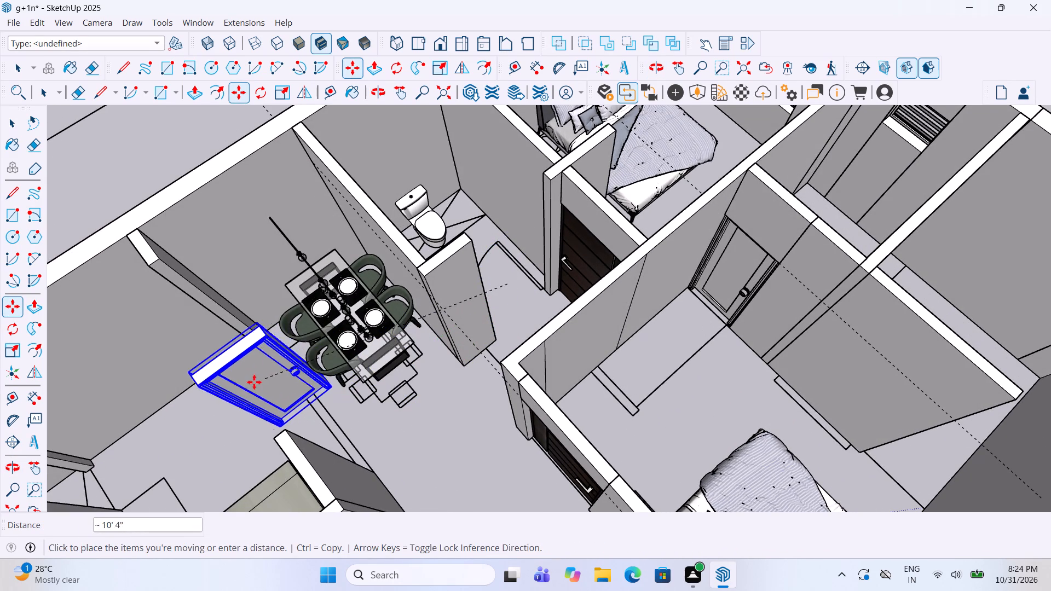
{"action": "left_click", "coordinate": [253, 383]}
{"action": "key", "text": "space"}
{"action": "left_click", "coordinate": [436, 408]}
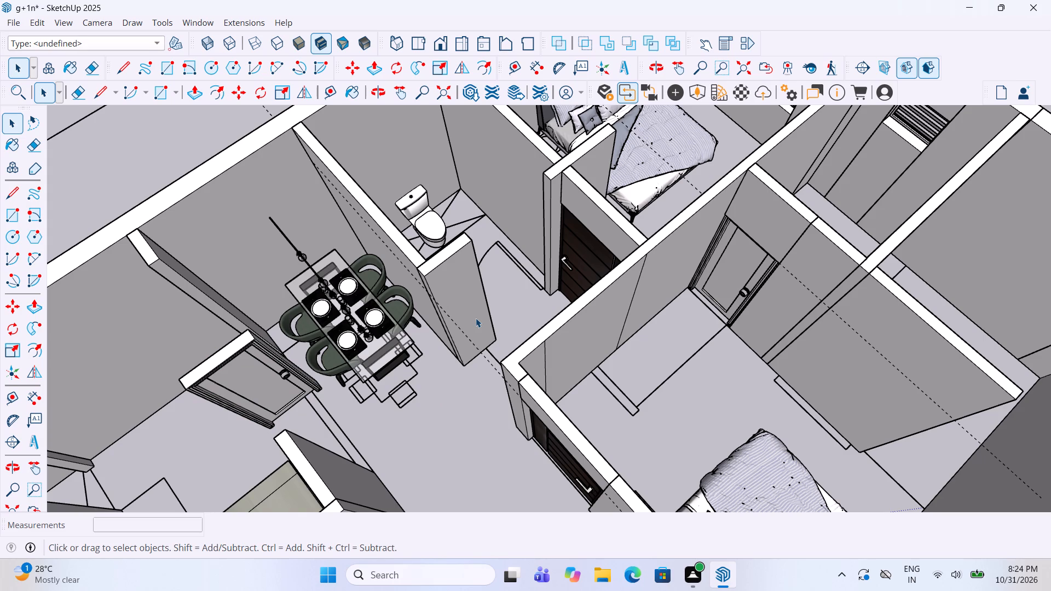
Measure the width of the toilet's doorway between the two wall ends.
{"action": "scroll", "coordinate": [473, 322], "scroll_direction": "down", "scroll_amount": 5}
{"action": "middle_click_drag", "start_coordinate": [464, 321], "coordinate": [297, 357]}
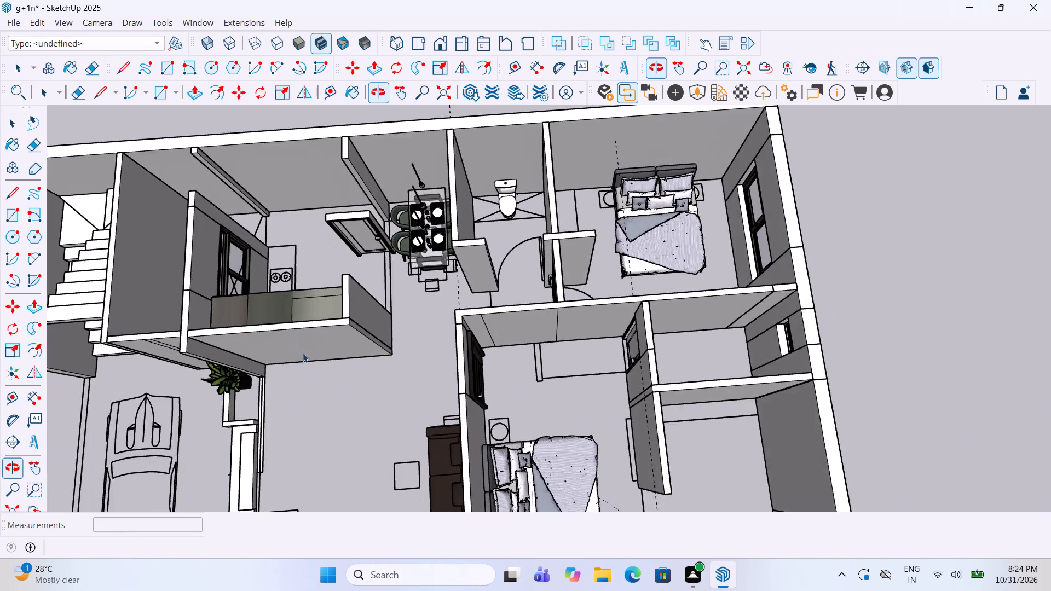
{"action": "scroll", "coordinate": [564, 257], "scroll_direction": "up", "scroll_amount": 4}
{"action": "scroll", "coordinate": [507, 258], "scroll_direction": "up", "scroll_amount": 5}
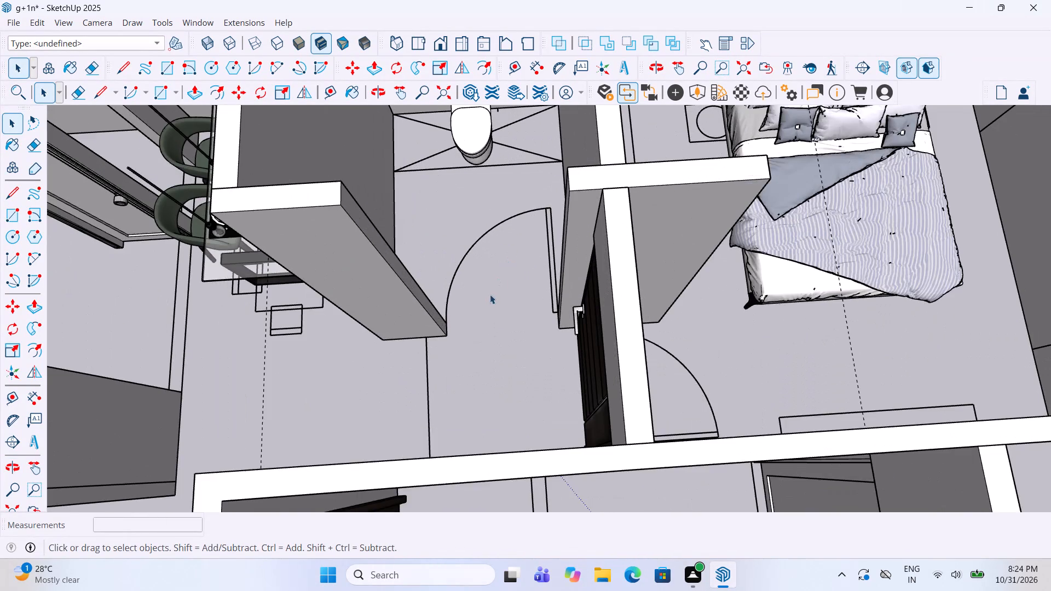
{"action": "scroll", "coordinate": [488, 297], "scroll_direction": "up", "scroll_amount": 1}
{"action": "middle_click_drag", "start_coordinate": [488, 297], "coordinate": [518, 276]}
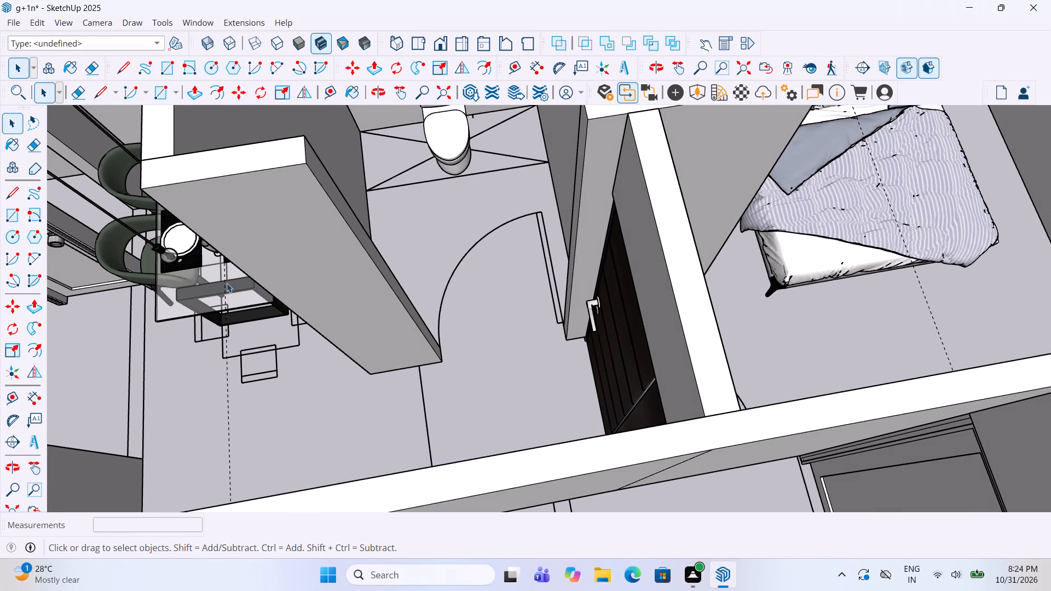
{"action": "left_click", "coordinate": [30, 398]}
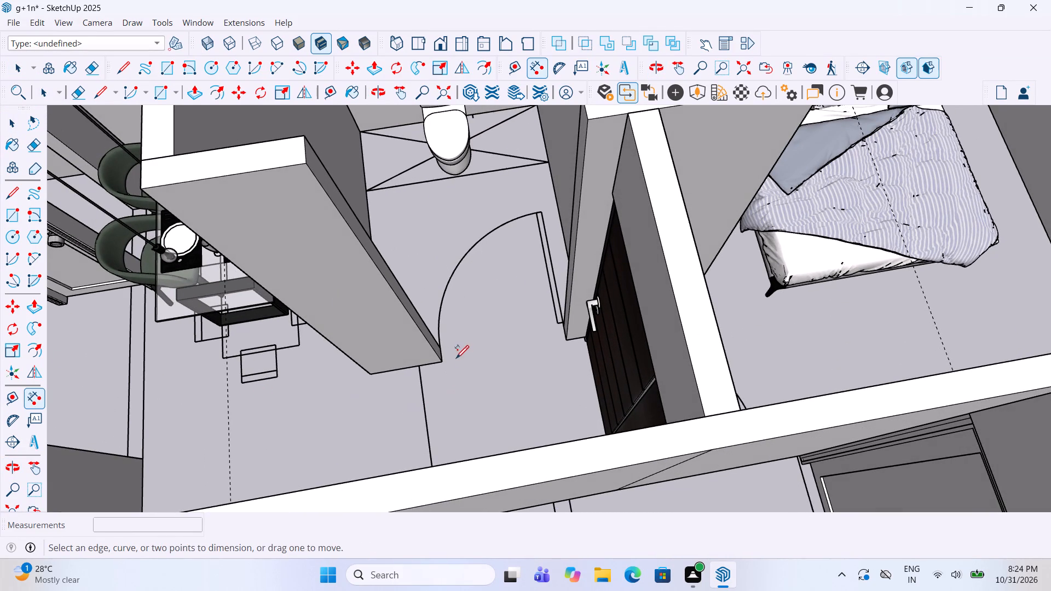
{"action": "left_click", "coordinate": [443, 360]}
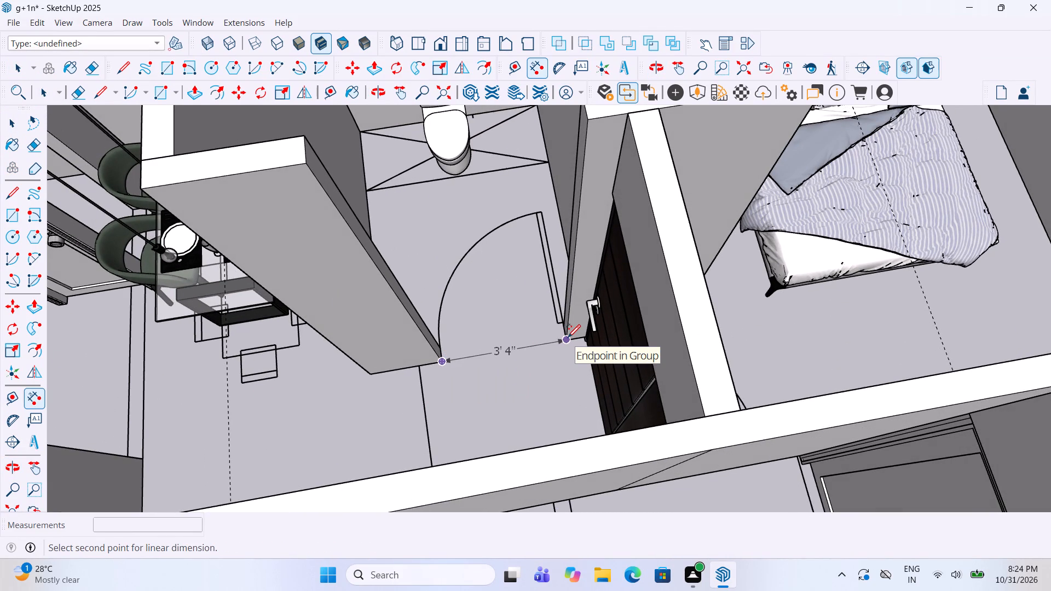
{"action": "key", "text": "space"}
Extend the end face of the dining-side wall into the toilet's doorway, narrowing the gap to about 2' 9".
{"action": "double_click", "coordinate": [379, 323]}
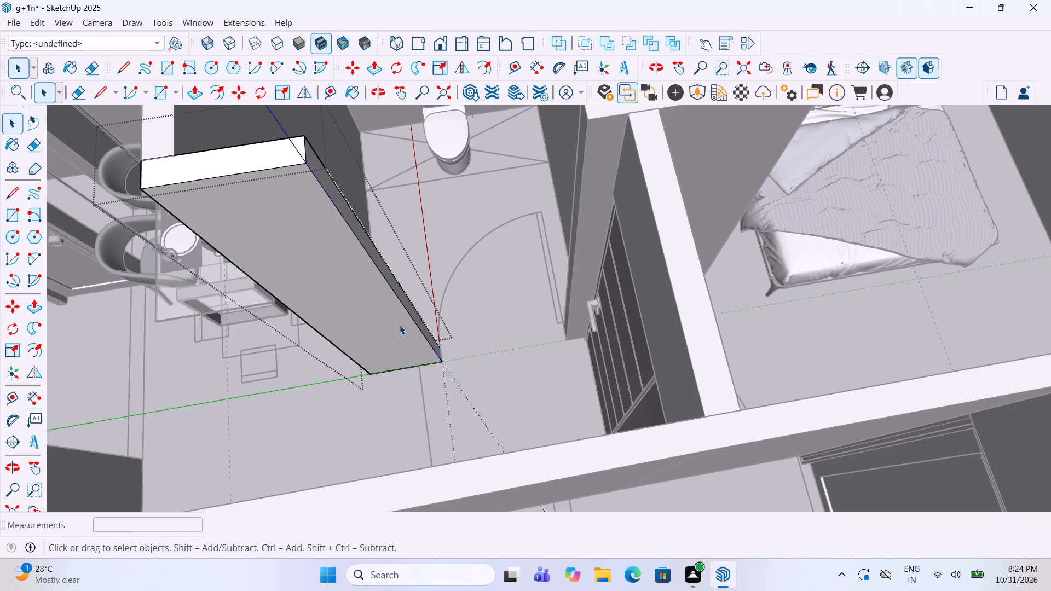
{"action": "key", "text": "p"}
{"action": "left_click", "coordinate": [412, 312]}
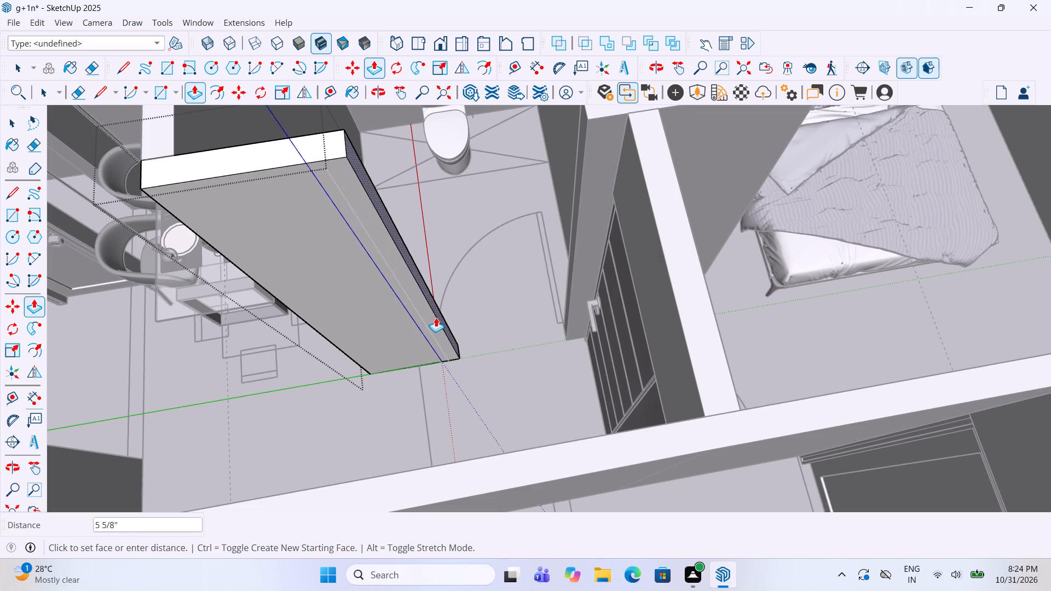
{"action": "left_click", "coordinate": [442, 321]}
{"action": "key", "text": "space"}
{"action": "left_click", "coordinate": [519, 339]}
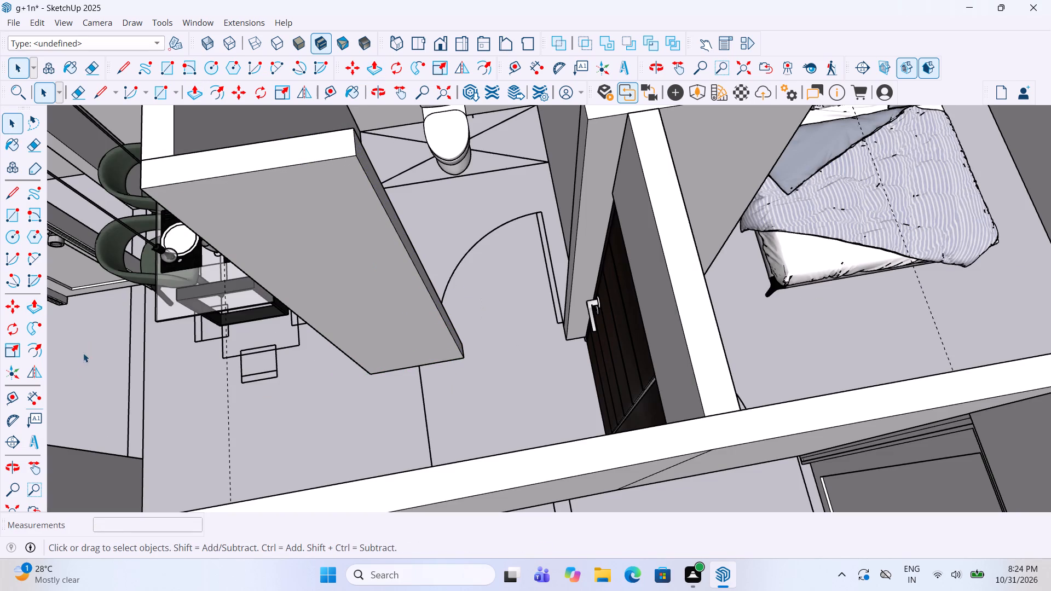
Measure the narrowed toilet doorway's width between the wall ends.
{"action": "left_click", "coordinate": [33, 394]}
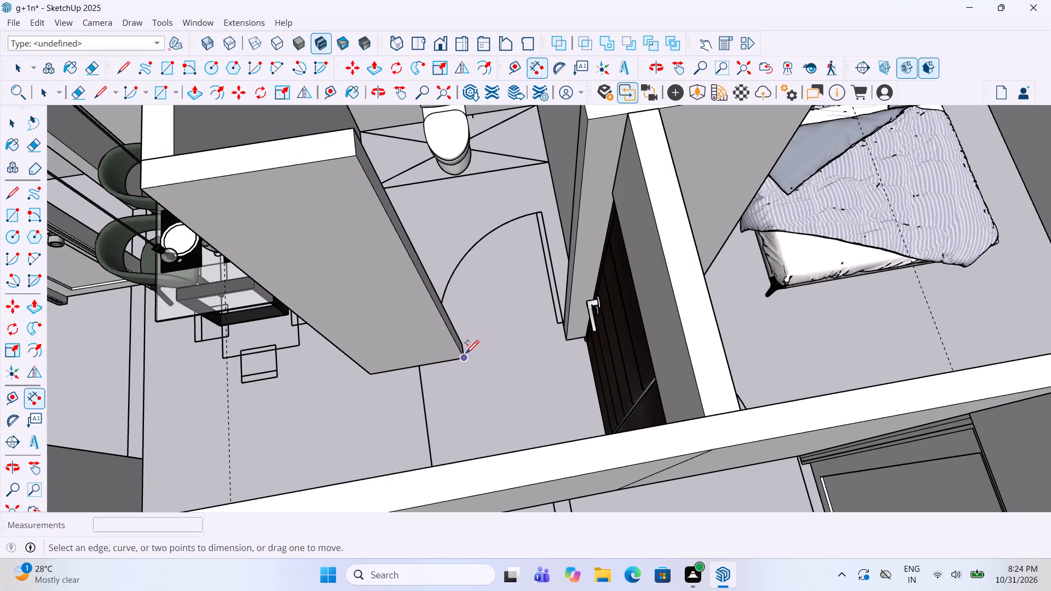
{"action": "left_click", "coordinate": [466, 355]}
{"action": "key", "text": "space"}
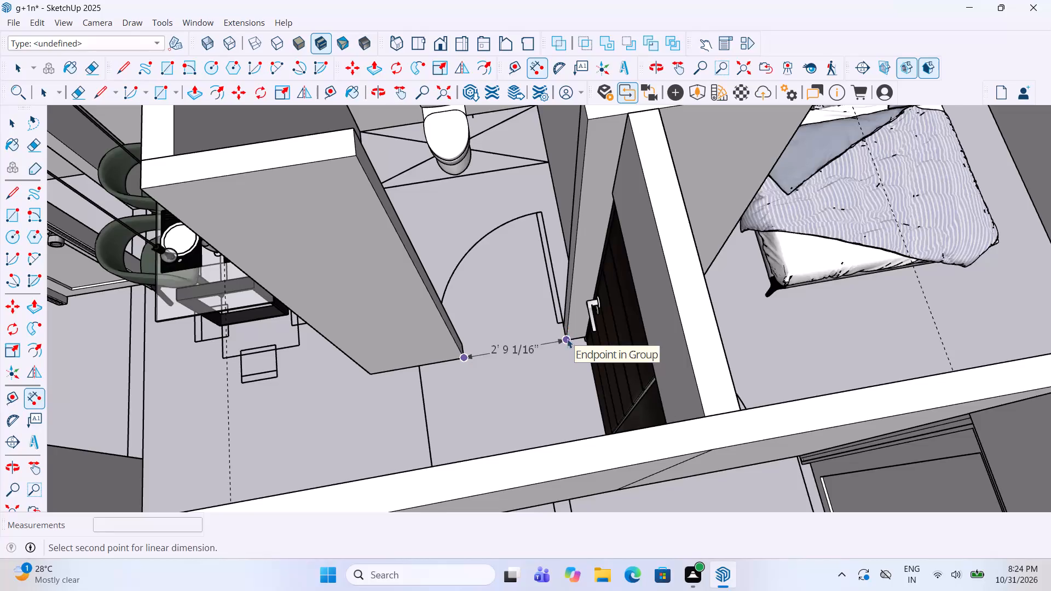
Draw a wall-thickness rectangle on the floor between the toilet doorway's two wall ends and make it a group.
{"action": "scroll", "coordinate": [564, 320], "scroll_direction": "down", "scroll_amount": 5}
{"action": "middle_click_drag", "start_coordinate": [562, 318], "coordinate": [542, 304]}
{"action": "scroll", "coordinate": [542, 304], "scroll_direction": "up", "scroll_amount": 5}
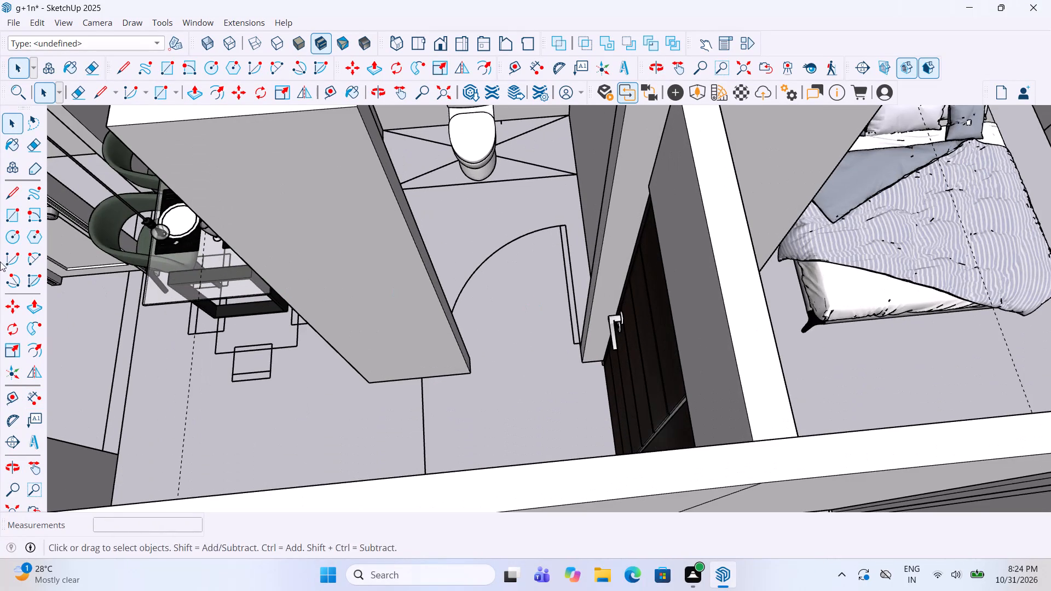
{"action": "left_click", "coordinate": [11, 215]}
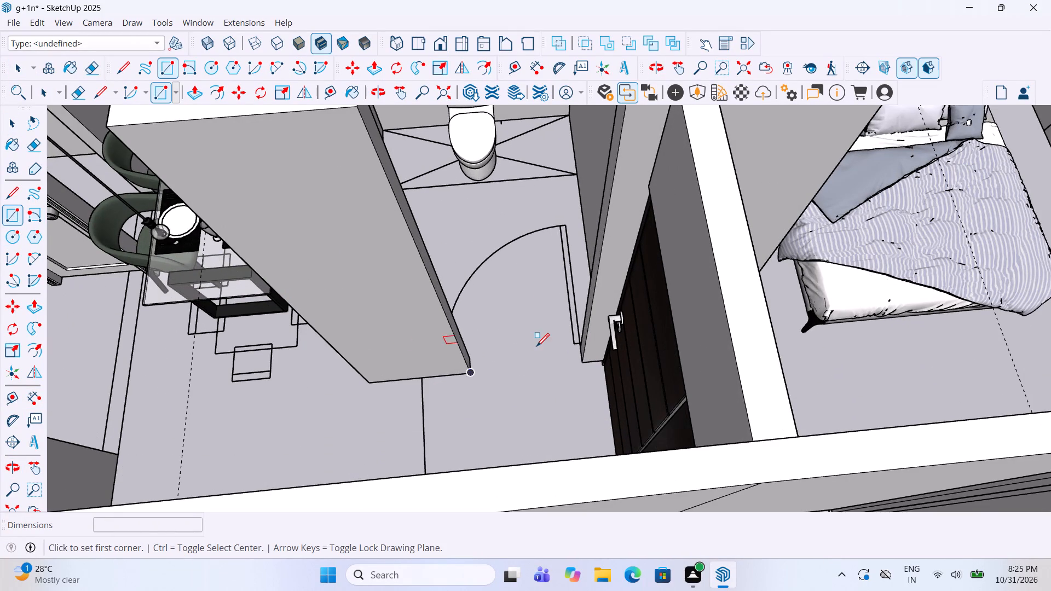
{"action": "scroll", "coordinate": [537, 348], "scroll_direction": "up", "scroll_amount": 5}
{"action": "left_click", "coordinate": [426, 390]}
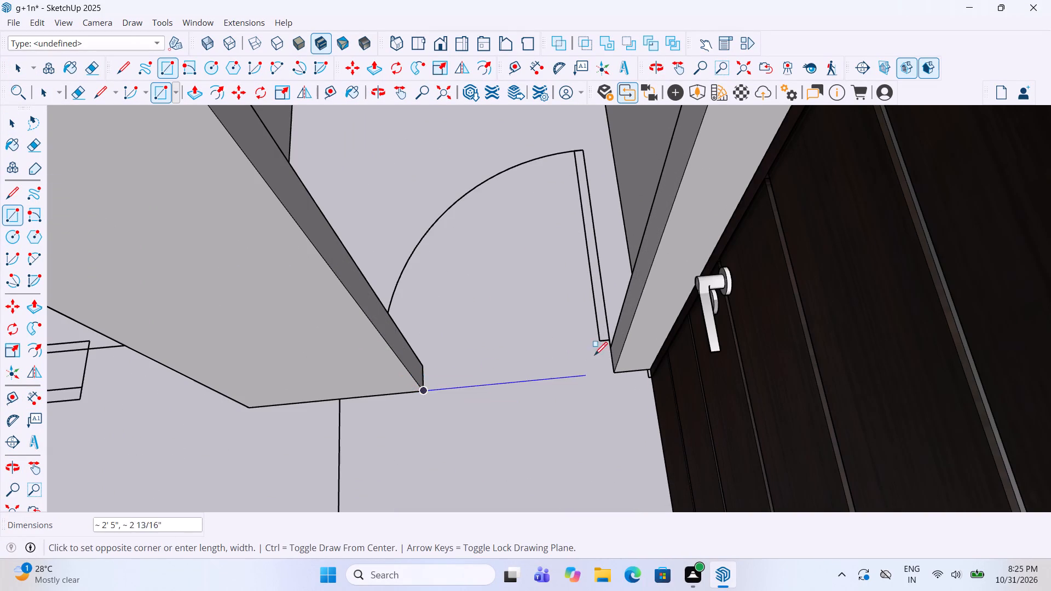
{"action": "scroll", "coordinate": [614, 347], "scroll_direction": "up", "scroll_amount": 4}
{"action": "left_click", "coordinate": [611, 345]}
{"action": "key", "text": "space"}
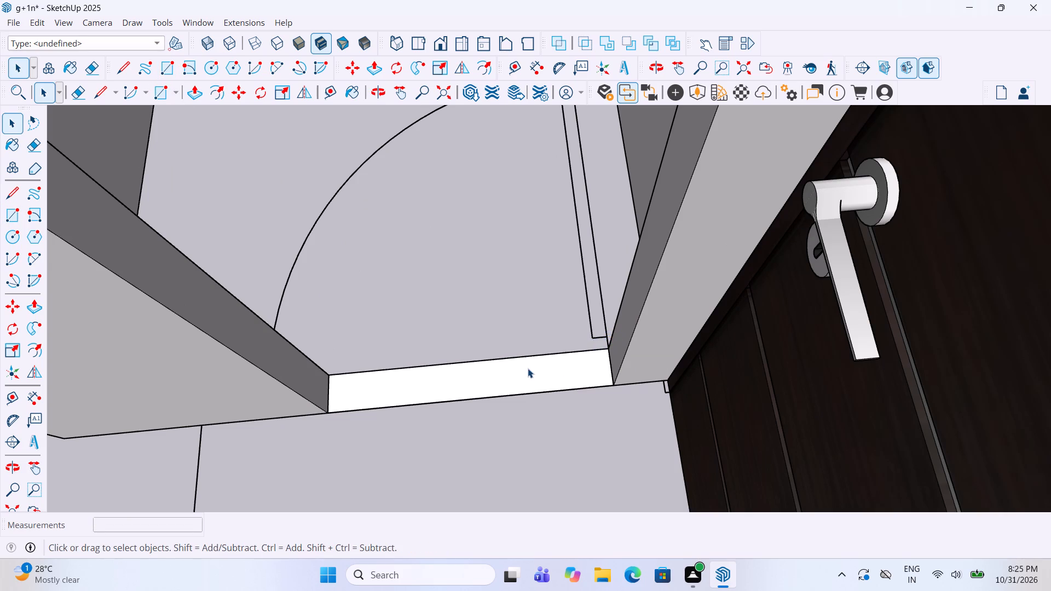
{"action": "left_click", "coordinate": [522, 369]}
{"action": "right_click", "coordinate": [522, 369]}
{"action": "left_click", "coordinate": [579, 230]}
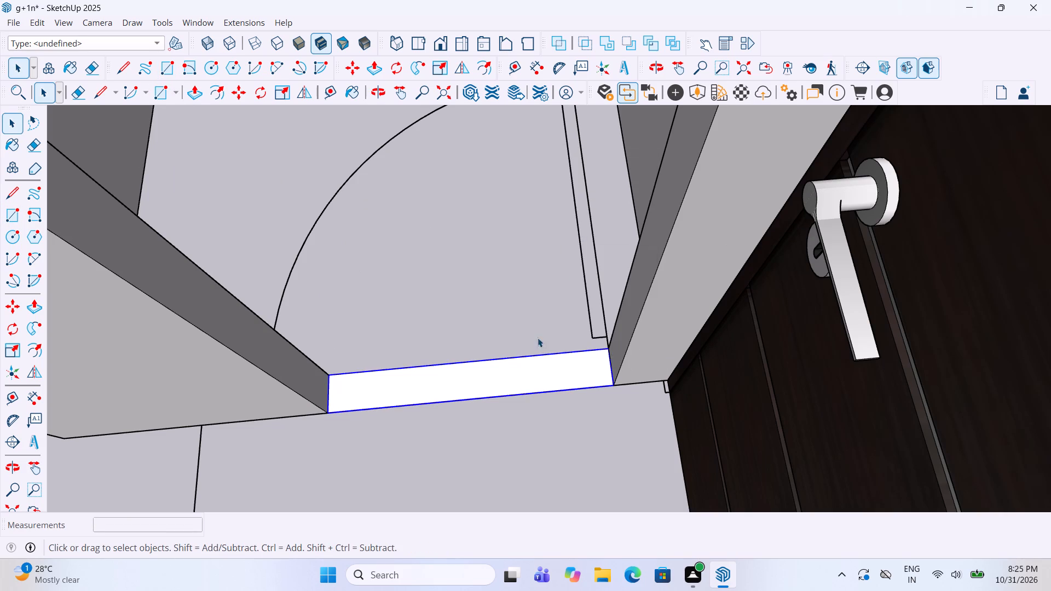
Extrude the grouped rectangle upward 10' to fill the toilet's doorway up to the wall tops.
{"action": "double_click", "coordinate": [534, 354]}
{"action": "key", "text": "p"}
{"action": "left_click", "coordinate": [542, 370]}
{"action": "scroll", "coordinate": [540, 358], "scroll_direction": "down", "scroll_amount": 4}
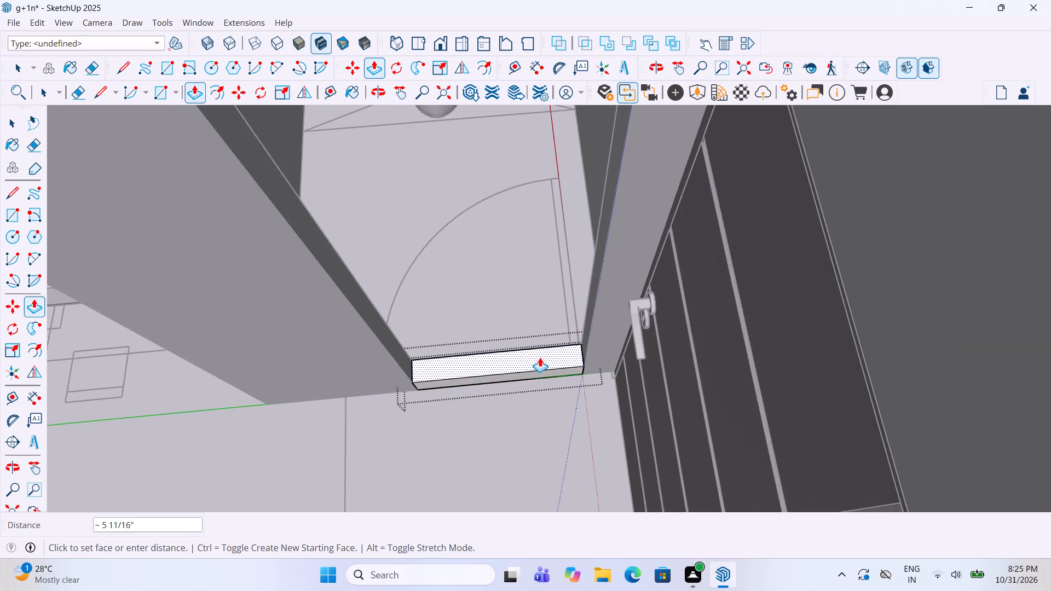
{"action": "scroll", "coordinate": [540, 357], "scroll_direction": "down", "scroll_amount": 6}
{"action": "scroll", "coordinate": [373, 307], "scroll_direction": "down", "scroll_amount": 5}
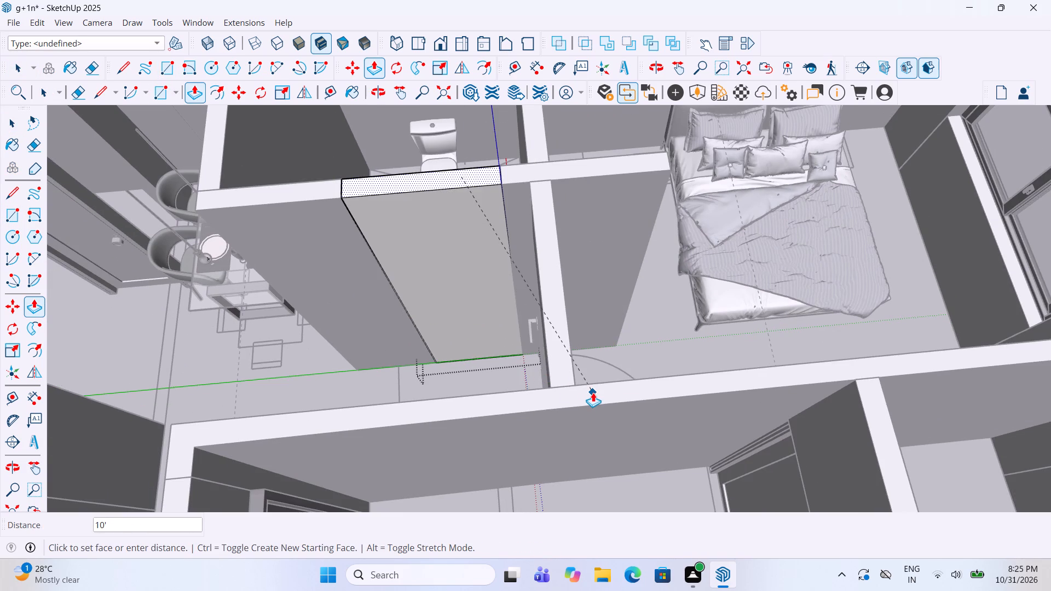
{"action": "left_click", "coordinate": [593, 392]}
{"action": "key", "text": "space"}
{"action": "left_click", "coordinate": [661, 352]}
Place a horizontal guide 7' above the bottom edge of the new wall piece.
{"action": "scroll", "coordinate": [660, 351], "scroll_direction": "down", "scroll_amount": 4}
{"action": "middle_click_drag", "start_coordinate": [638, 329], "coordinate": [629, 322]}
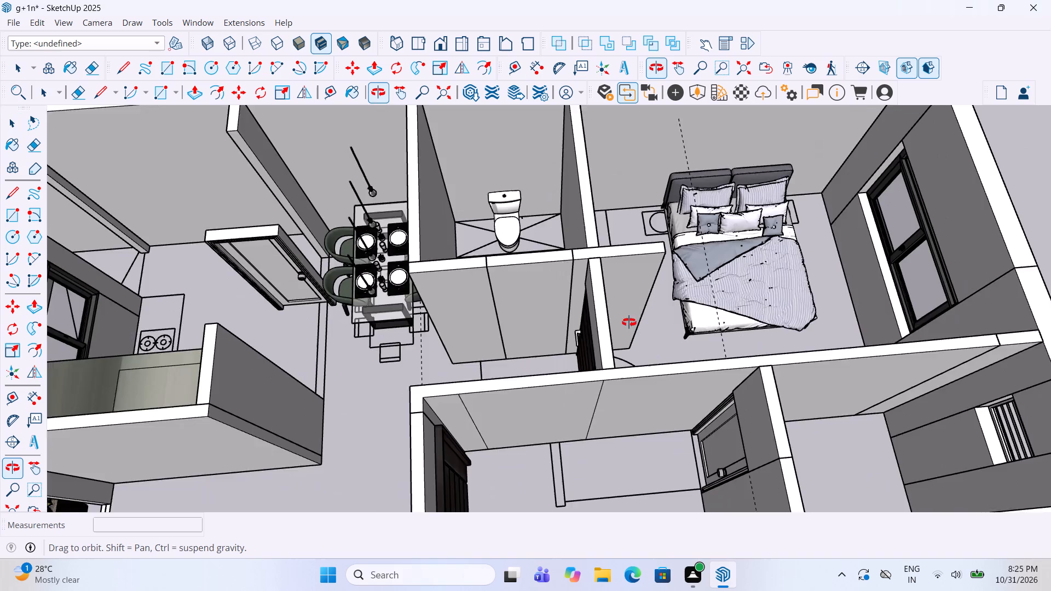
{"action": "middle_click_drag", "start_coordinate": [629, 322], "coordinate": [592, 311]}
{"action": "left_click", "coordinate": [4, 397]}
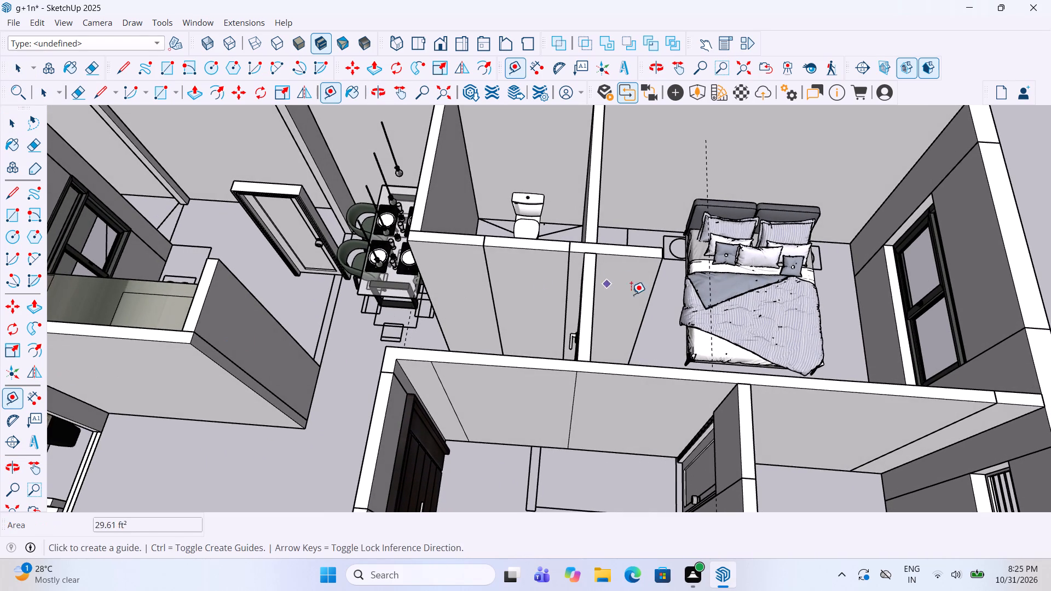
{"action": "scroll", "coordinate": [533, 332], "scroll_direction": "up", "scroll_amount": 6}
{"action": "middle_click", "coordinate": [532, 332]}
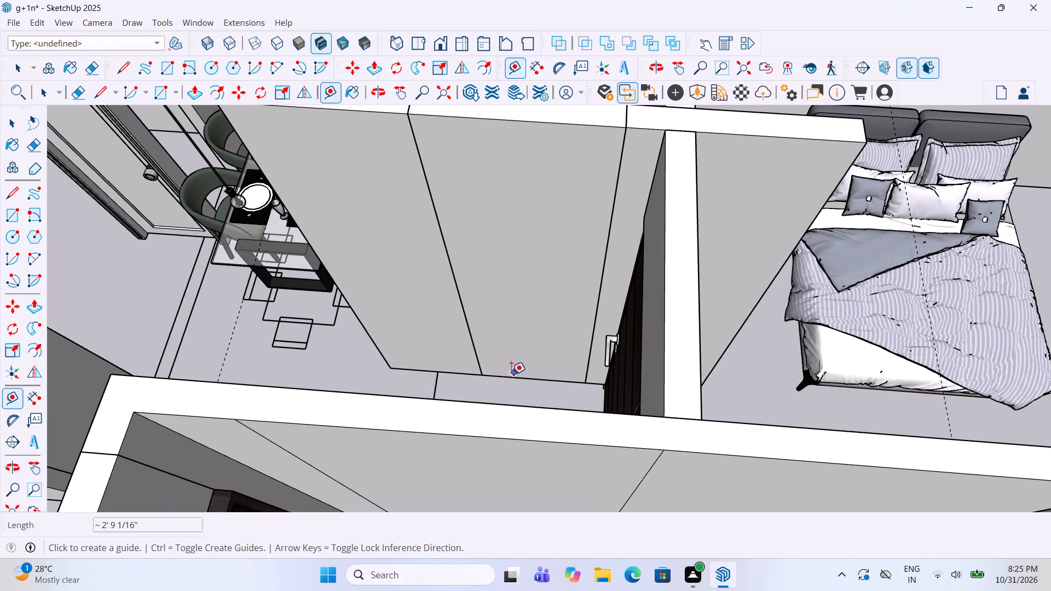
{"action": "left_click", "coordinate": [510, 375]}
{"action": "type", "text": "7'"}
{"action": "key", "text": "Return"}
{"action": "key", "text": "space"}
Cut a 7' high, about 2' 9" wide door opening through the new wall piece's 4 1/2" thickness.
{"action": "double_click", "coordinate": [516, 312]}
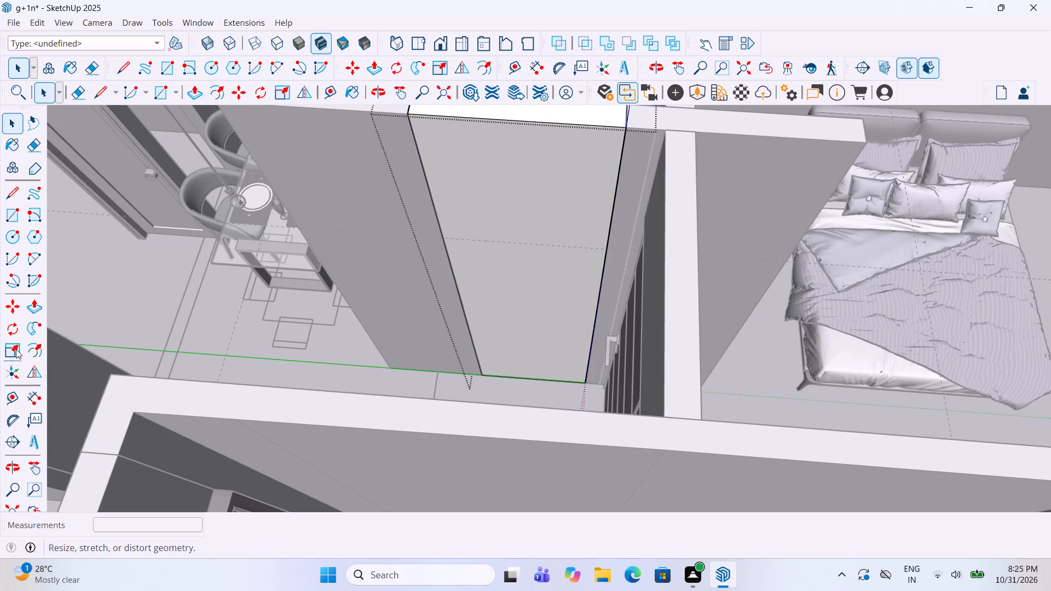
{"action": "left_click", "coordinate": [9, 217]}
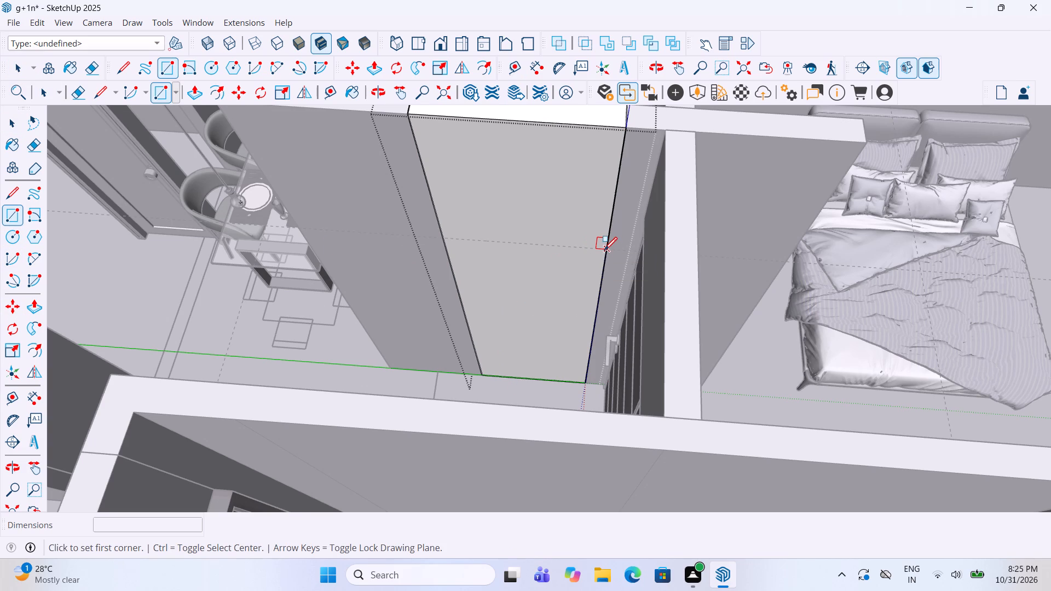
{"action": "left_click", "coordinate": [604, 251]}
{"action": "left_click", "coordinate": [478, 378]}
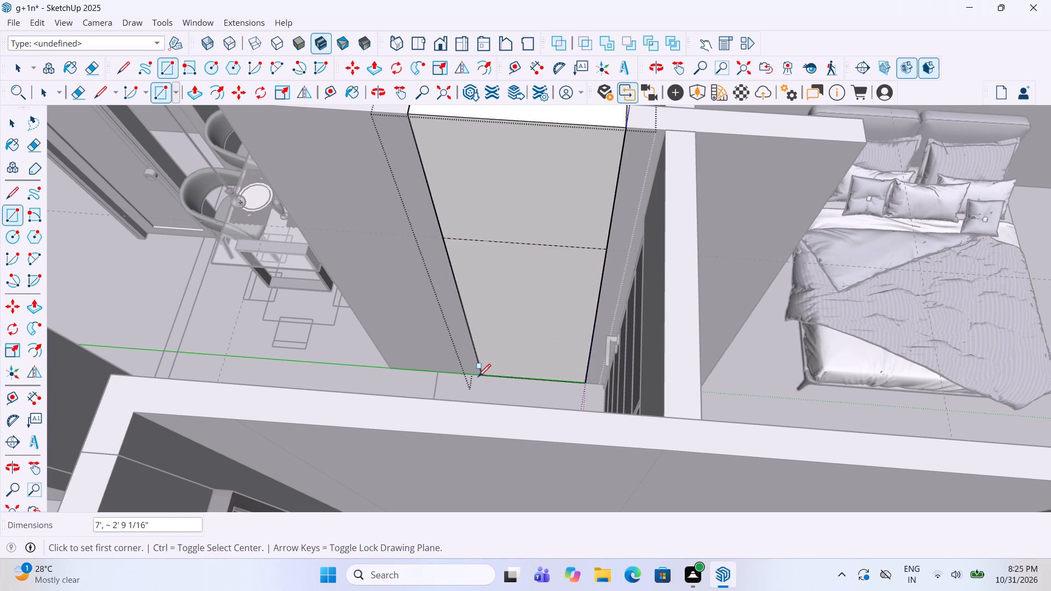
{"action": "key", "text": "p"}
{"action": "left_click", "coordinate": [532, 339]}
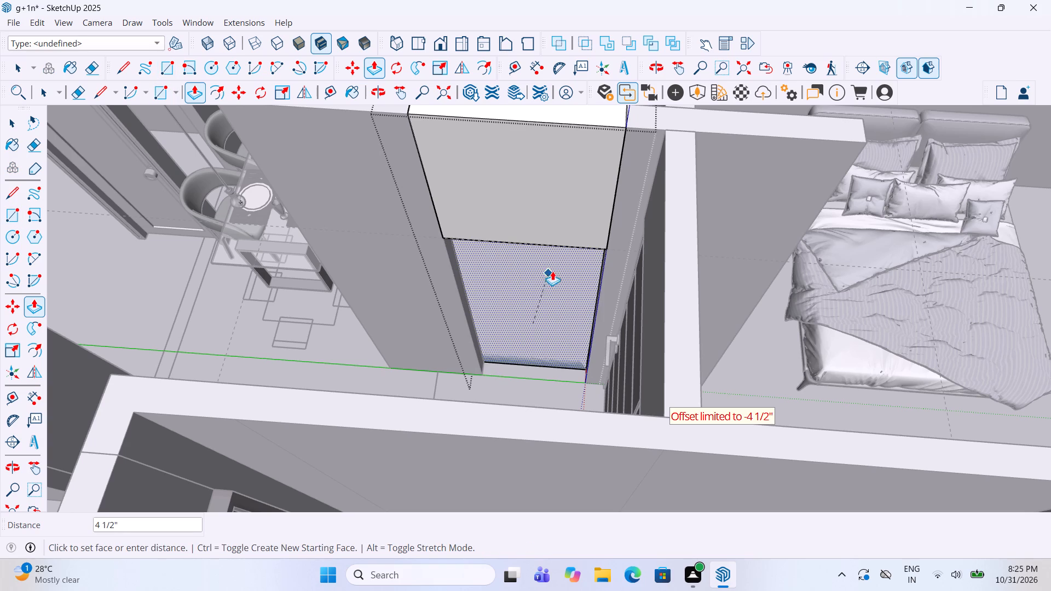
{"action": "left_click", "coordinate": [555, 268]}
{"action": "key", "text": "space"}
{"action": "left_click", "coordinate": [556, 322]}
Move the white door from beside the dining table to the bottom corner of the toilet's new door opening.
{"action": "scroll", "coordinate": [570, 310], "scroll_direction": "down", "scroll_amount": 9}
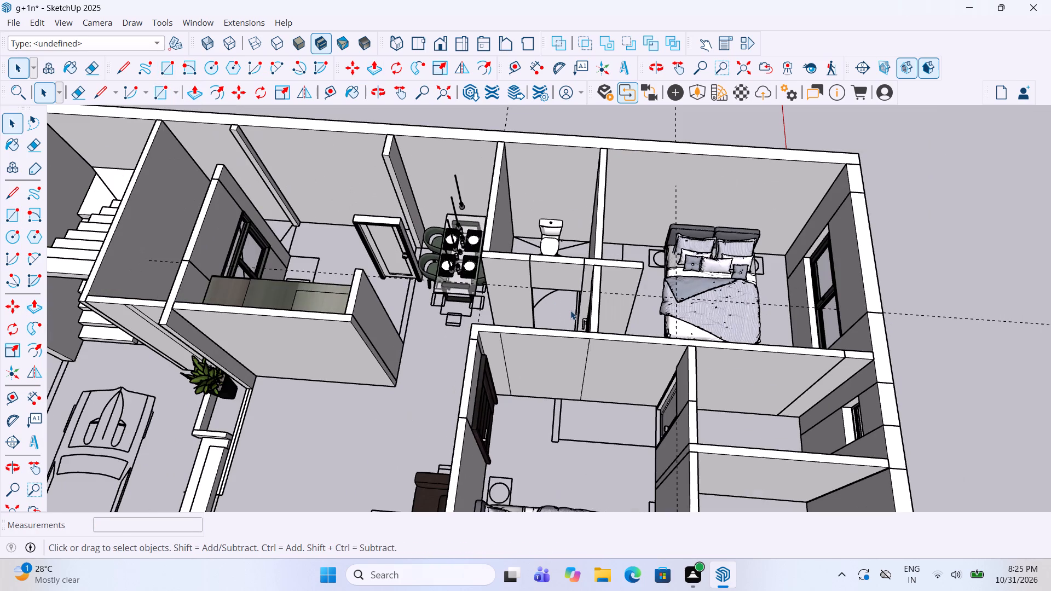
{"action": "left_click", "coordinate": [415, 265]}
{"action": "scroll", "coordinate": [415, 265], "scroll_direction": "up", "scroll_amount": 5}
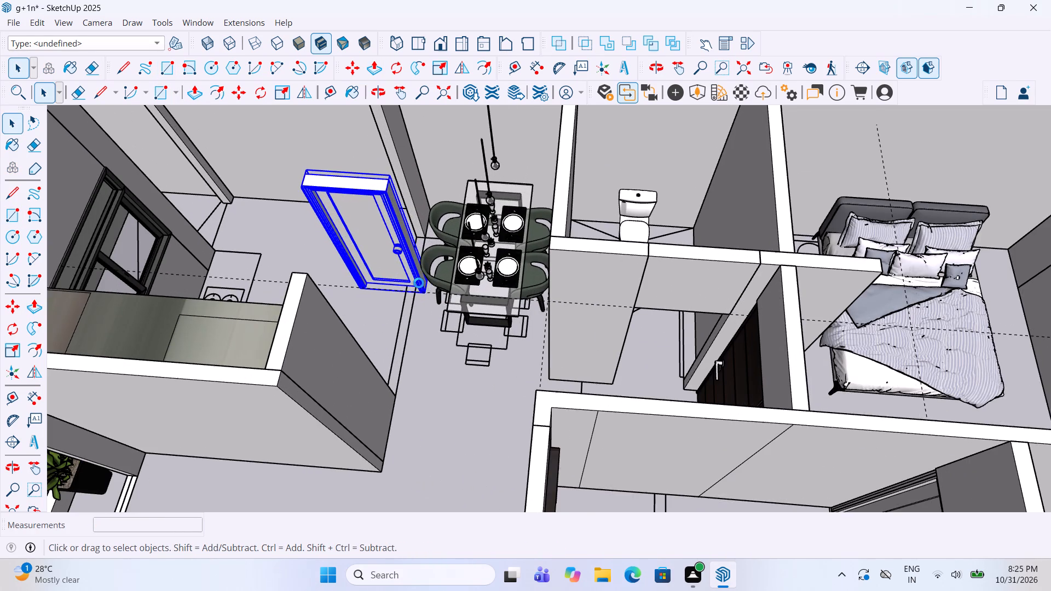
{"action": "key", "text": "m"}
{"action": "left_click", "coordinate": [424, 299]}
{"action": "scroll", "coordinate": [718, 390], "scroll_direction": "up", "scroll_amount": 11}
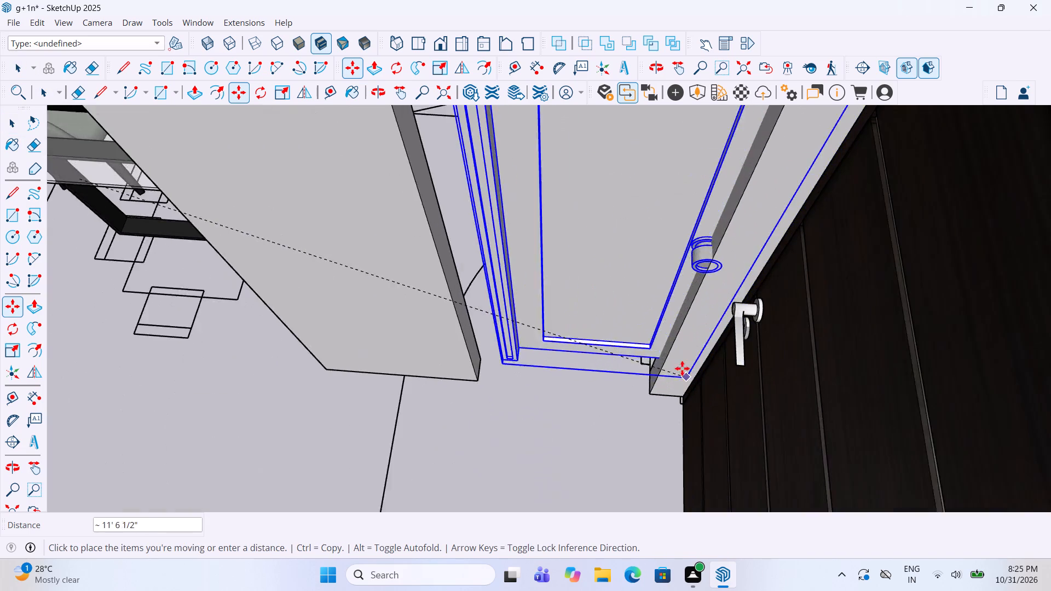
{"action": "left_click", "coordinate": [643, 395]}
Scale the white door's width by about 1.01 to fit the toilet's new door opening.
{"action": "scroll", "coordinate": [617, 398], "scroll_direction": "down", "scroll_amount": 3}
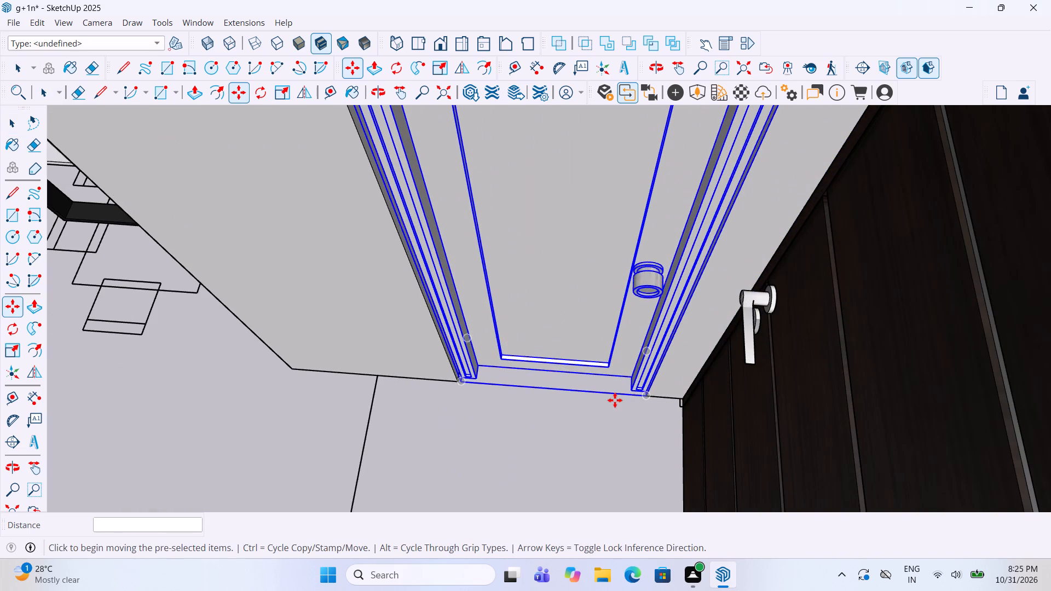
{"action": "scroll", "coordinate": [615, 400], "scroll_direction": "down", "scroll_amount": 5}
{"action": "key", "text": "s"}
{"action": "middle_click_drag", "start_coordinate": [602, 383], "coordinate": [603, 361]}
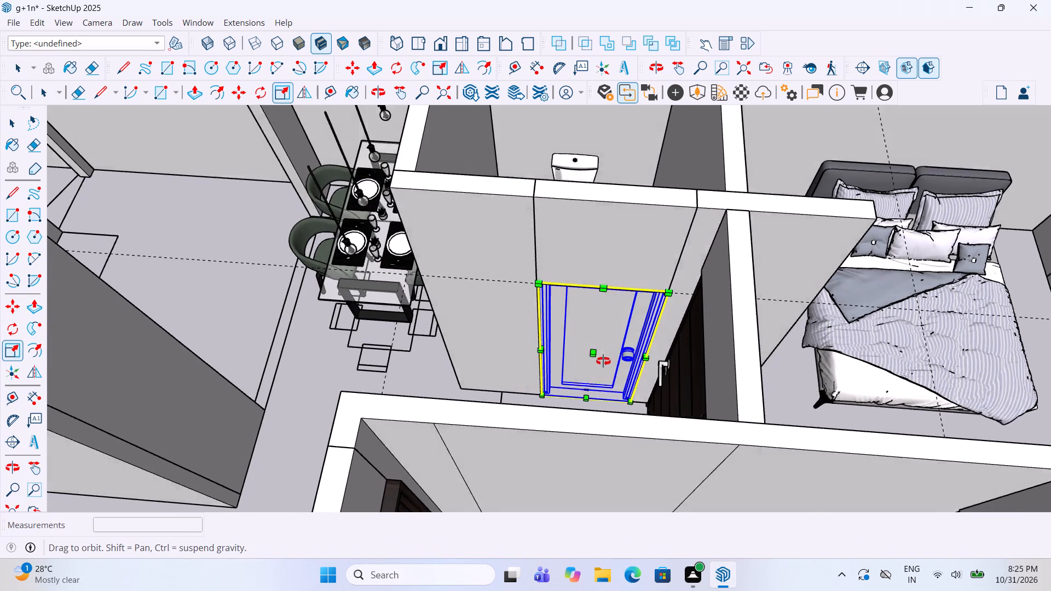
{"action": "middle_click_drag", "start_coordinate": [603, 361], "coordinate": [602, 329]}
{"action": "scroll", "coordinate": [606, 289], "scroll_direction": "up", "scroll_amount": 9}
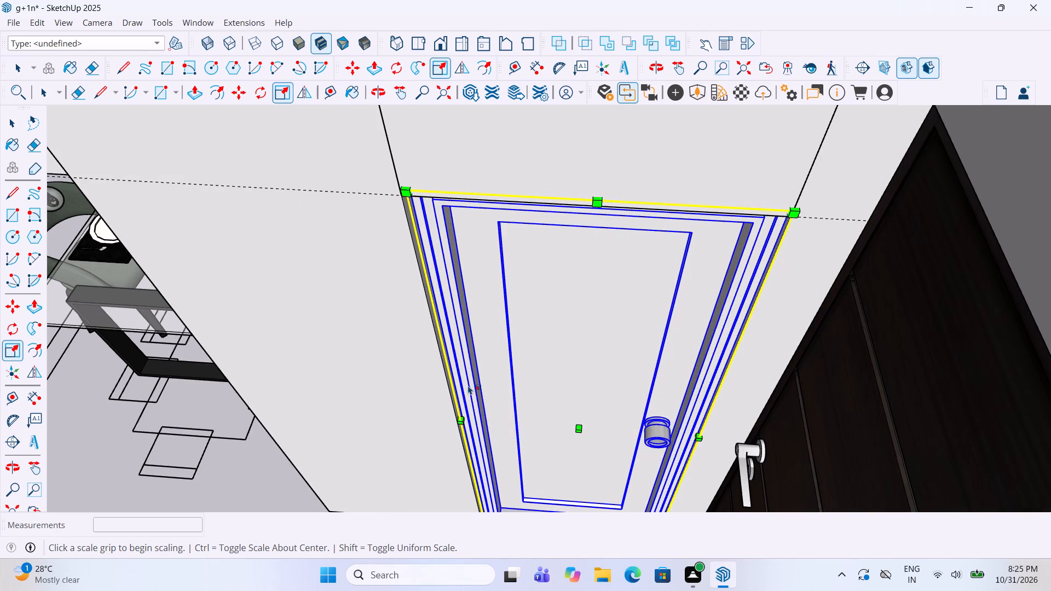
{"action": "left_click_drag", "start_coordinate": [470, 397], "coordinate": [466, 397]}
{"action": "left_click_drag", "start_coordinate": [466, 397], "coordinate": [464, 397]}
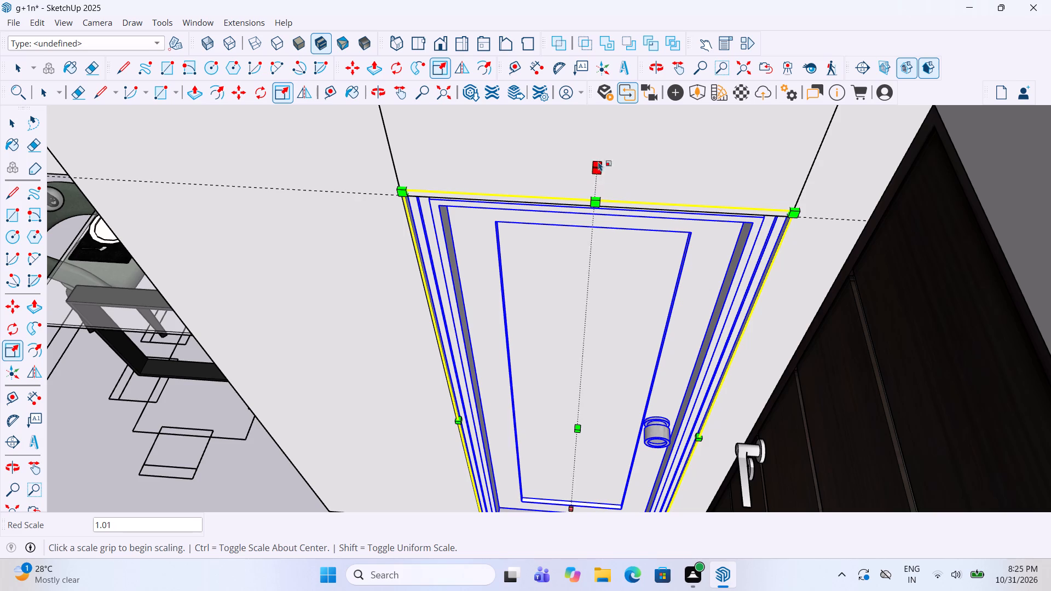
{"action": "left_click", "coordinate": [596, 177]}
{"action": "key", "text": "space"}
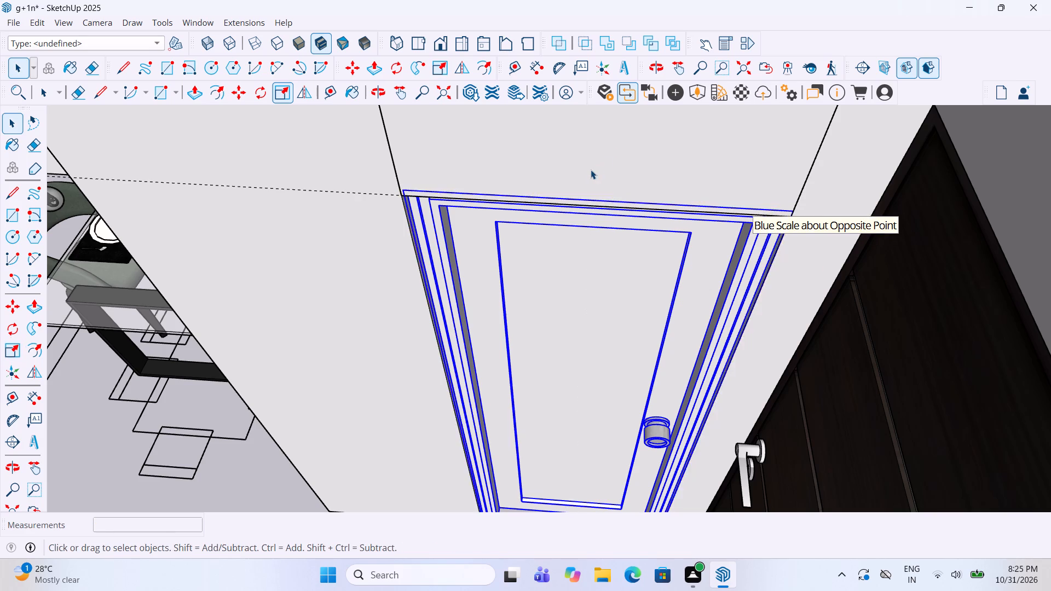
{"action": "scroll", "coordinate": [590, 174], "scroll_direction": "down", "scroll_amount": 7}
{"action": "left_click", "coordinate": [371, 316]}
{"action": "scroll", "coordinate": [384, 317], "scroll_direction": "down", "scroll_amount": 9}
{"action": "left_click", "coordinate": [190, 259]}
Look over the furnished house model from several angles to check the fitted doors and find missing walls.
{"action": "middle_click_drag", "start_coordinate": [416, 262], "coordinate": [444, 349]}
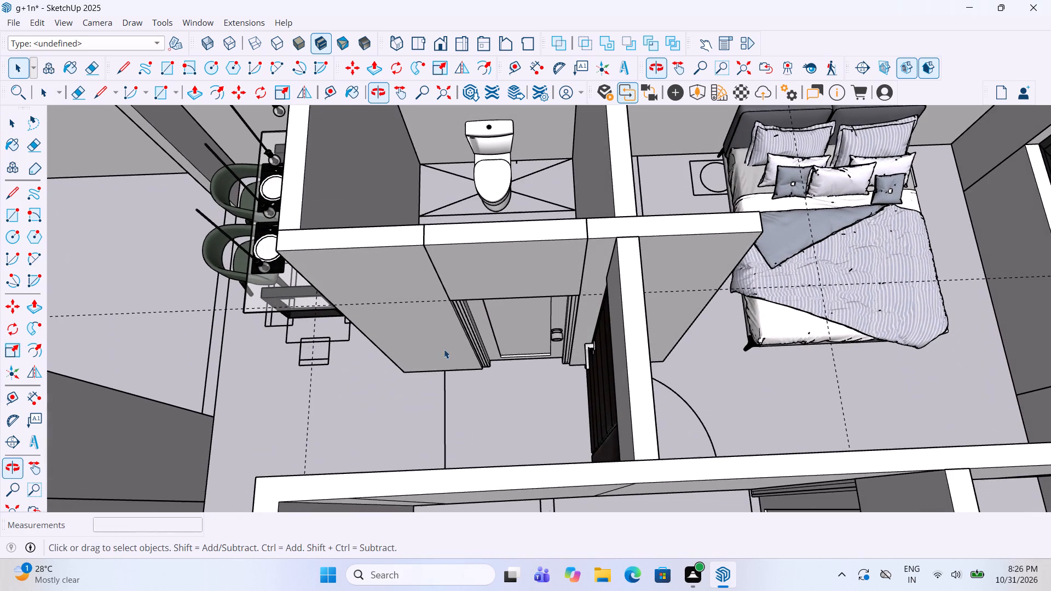
{"action": "middle_click_drag", "start_coordinate": [444, 349], "coordinate": [446, 351]}
{"action": "scroll", "coordinate": [471, 283], "scroll_direction": "down", "scroll_amount": 11}
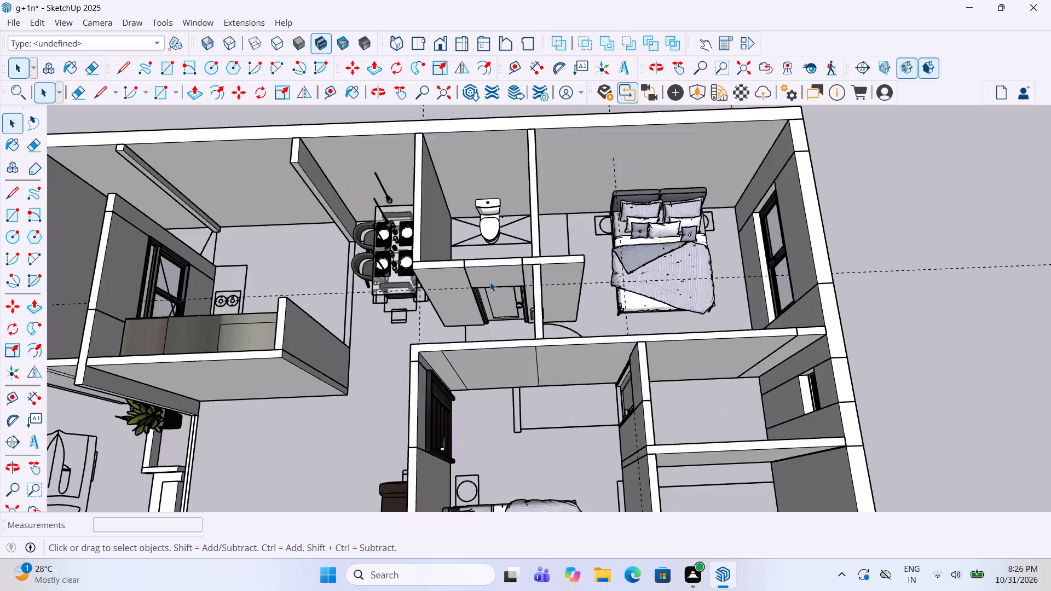
{"action": "scroll", "coordinate": [490, 282], "scroll_direction": "down", "scroll_amount": 2}
{"action": "middle_click_drag", "start_coordinate": [500, 297], "coordinate": [521, 339]}
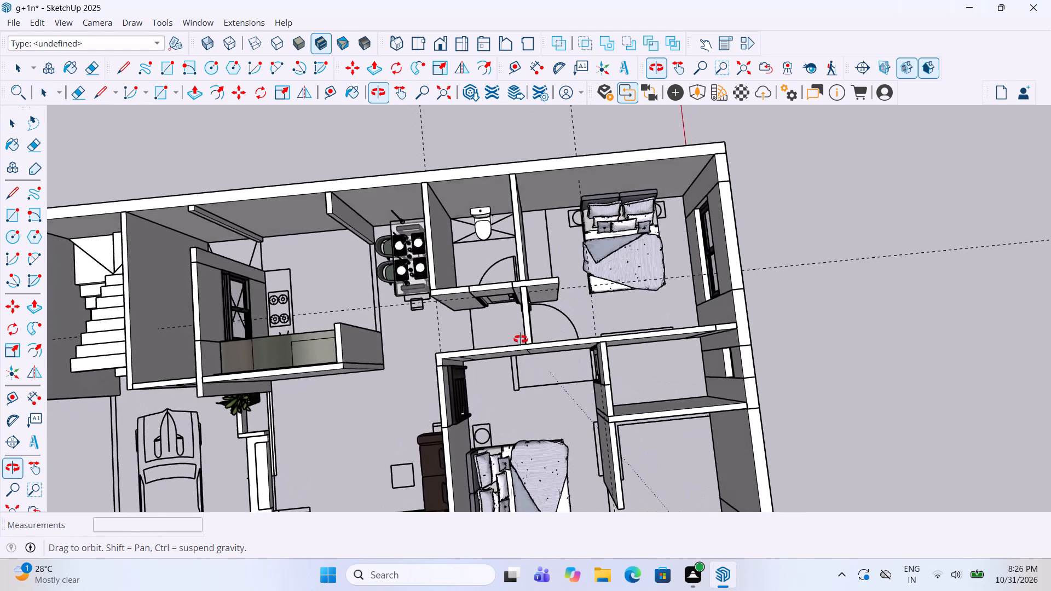
{"action": "middle_click_drag", "start_coordinate": [521, 339], "coordinate": [642, 279]}
{"action": "scroll", "coordinate": [614, 304], "scroll_direction": "down", "scroll_amount": 6}
{"action": "scroll", "coordinate": [674, 363], "scroll_direction": "up", "scroll_amount": 6}
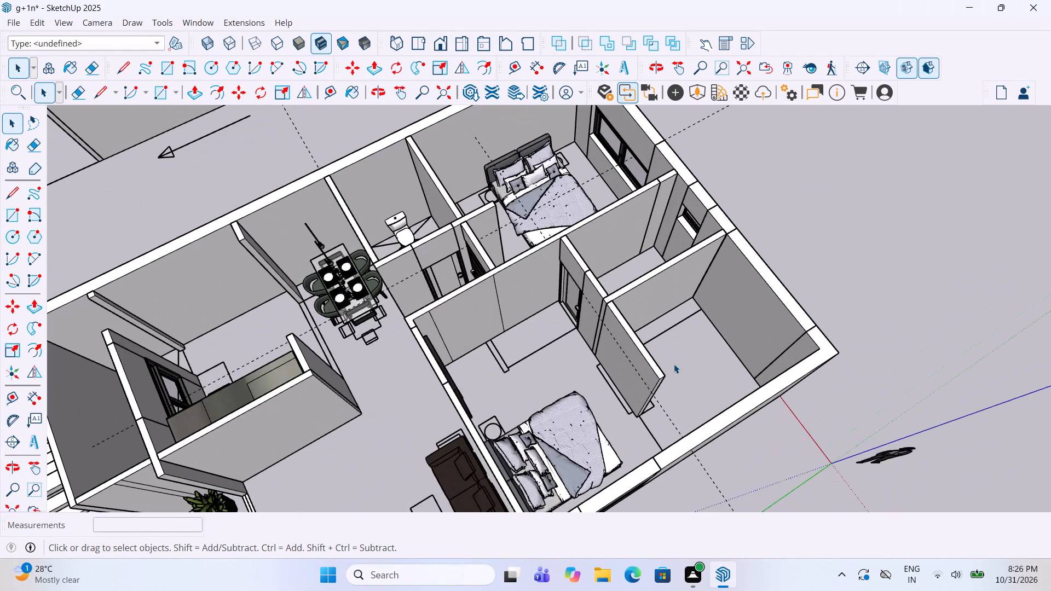
{"action": "scroll", "coordinate": [672, 364], "scroll_direction": "down", "scroll_amount": 4}
{"action": "middle_click_drag", "start_coordinate": [383, 366], "coordinate": [534, 317]}
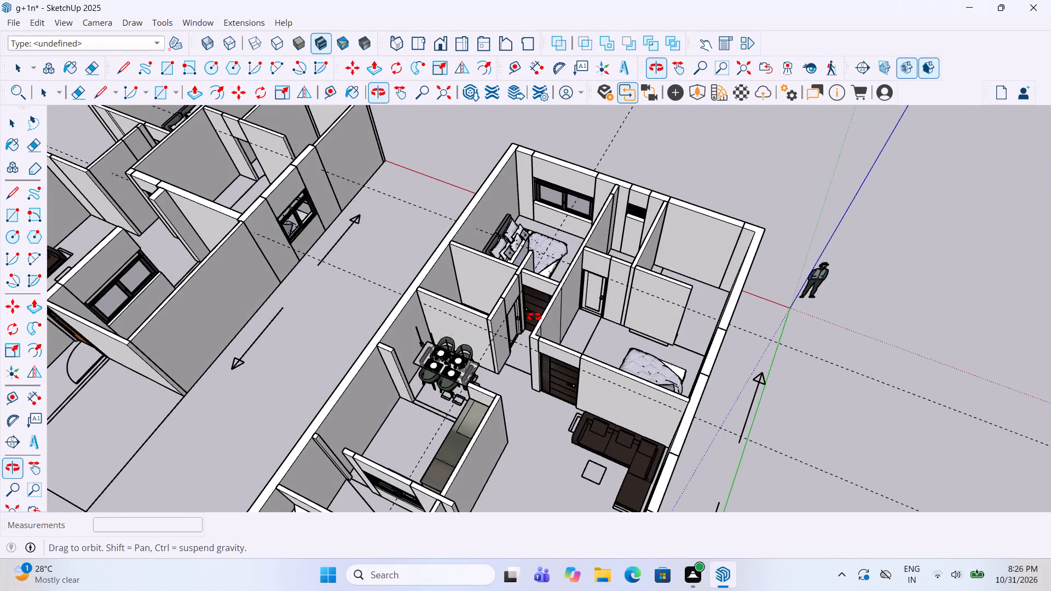
{"action": "middle_click_drag", "start_coordinate": [534, 317], "coordinate": [403, 343]}
{"action": "middle_click_drag", "start_coordinate": [472, 334], "coordinate": [446, 340]}
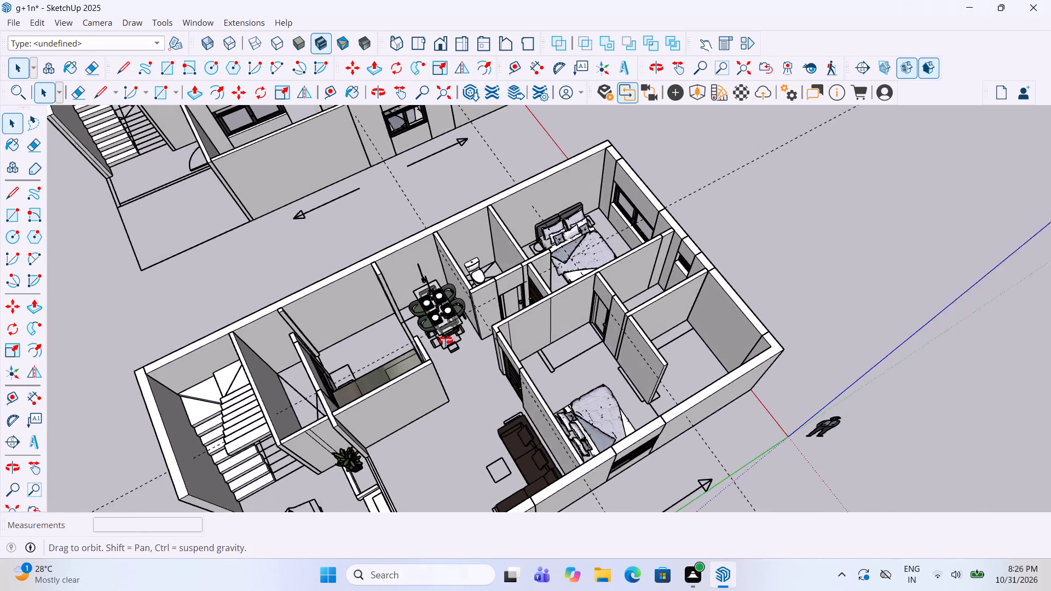
{"action": "middle_click_drag", "start_coordinate": [446, 340], "coordinate": [360, 338]}
{"action": "scroll", "coordinate": [503, 318], "scroll_direction": "down", "scroll_amount": 5}
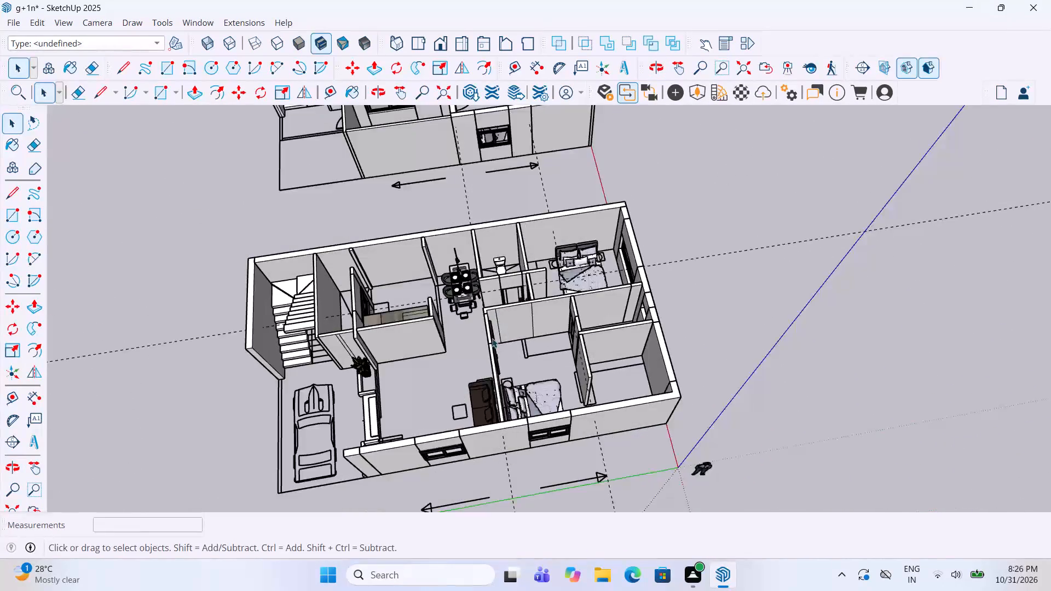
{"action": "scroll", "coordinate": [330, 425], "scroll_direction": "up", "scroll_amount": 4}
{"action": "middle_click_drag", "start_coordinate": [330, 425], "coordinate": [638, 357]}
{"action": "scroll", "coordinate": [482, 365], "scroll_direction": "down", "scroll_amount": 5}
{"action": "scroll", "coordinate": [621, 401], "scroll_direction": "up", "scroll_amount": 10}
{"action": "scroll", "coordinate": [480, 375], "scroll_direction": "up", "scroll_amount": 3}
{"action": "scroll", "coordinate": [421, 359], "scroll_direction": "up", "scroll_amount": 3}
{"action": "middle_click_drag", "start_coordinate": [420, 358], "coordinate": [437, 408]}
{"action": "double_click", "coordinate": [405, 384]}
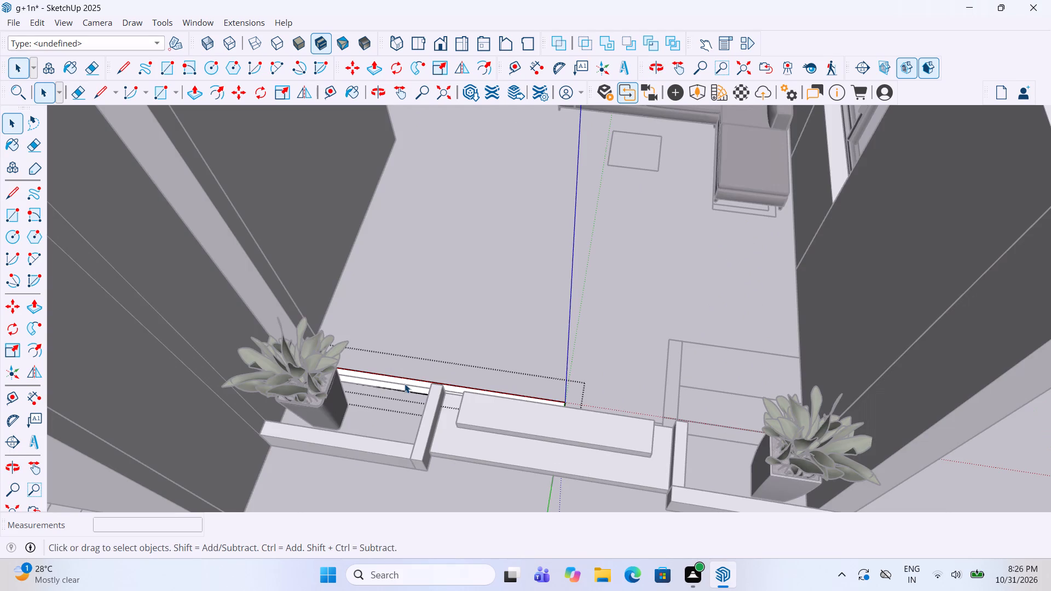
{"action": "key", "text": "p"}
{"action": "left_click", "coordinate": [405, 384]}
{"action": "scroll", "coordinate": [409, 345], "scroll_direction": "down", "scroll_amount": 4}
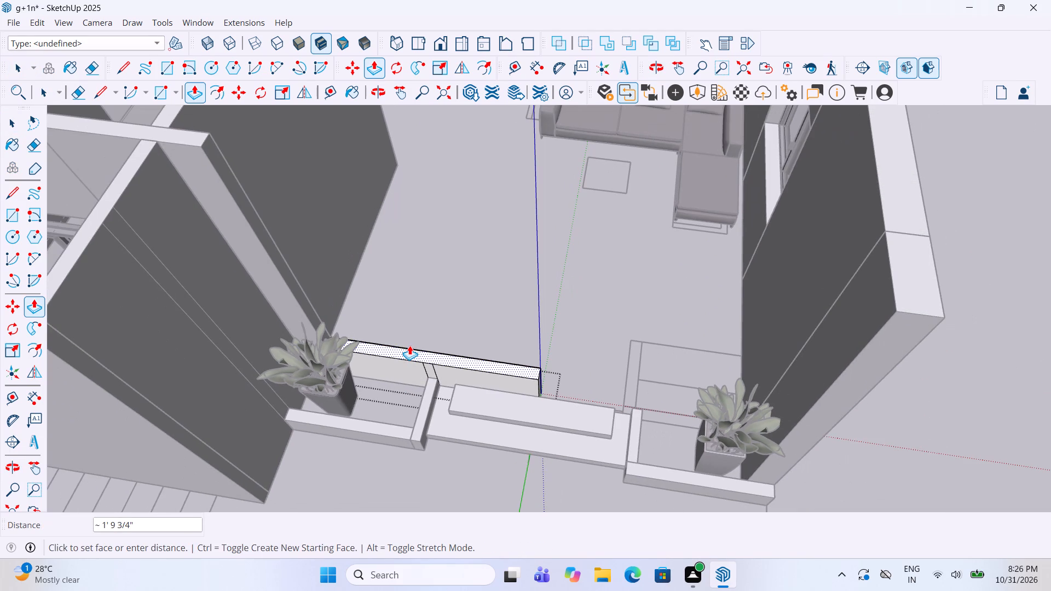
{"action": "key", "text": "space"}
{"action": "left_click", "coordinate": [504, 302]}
Split the thin wall strip at the living room's front with a line across its top face, level with the potted plant bay's side wall.
{"action": "middle_click_drag", "start_coordinate": [442, 348], "coordinate": [453, 455]}
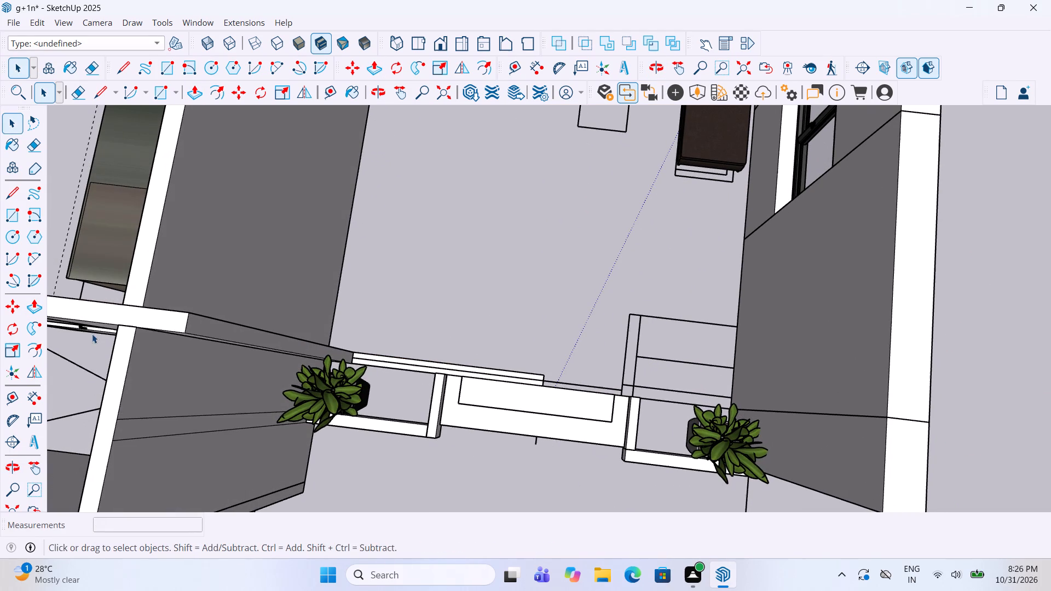
{"action": "scroll", "coordinate": [448, 374], "scroll_direction": "up", "scroll_amount": 6}
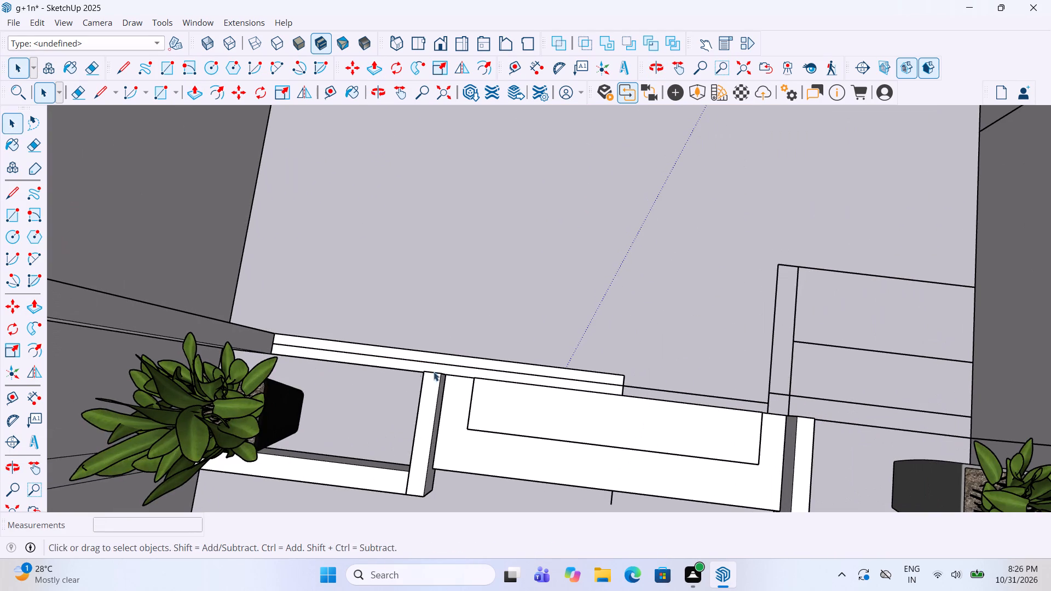
{"action": "left_click", "coordinate": [401, 367]}
{"action": "double_click", "coordinate": [396, 359]}
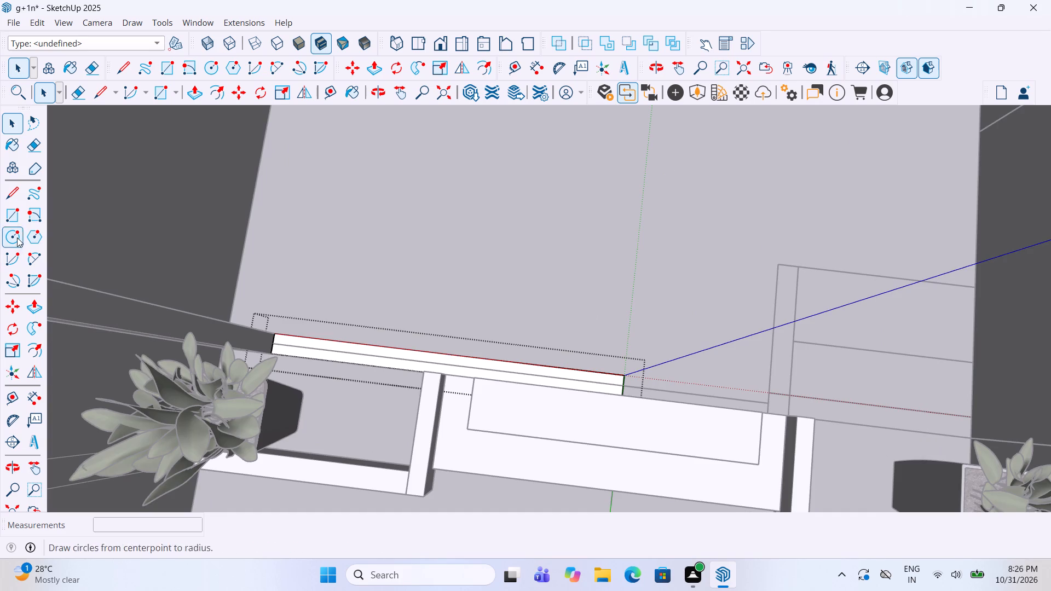
{"action": "left_click", "coordinate": [18, 193]}
{"action": "scroll", "coordinate": [464, 315], "scroll_direction": "up", "scroll_amount": 5}
{"action": "middle_click_drag", "start_coordinate": [453, 326], "coordinate": [453, 329]}
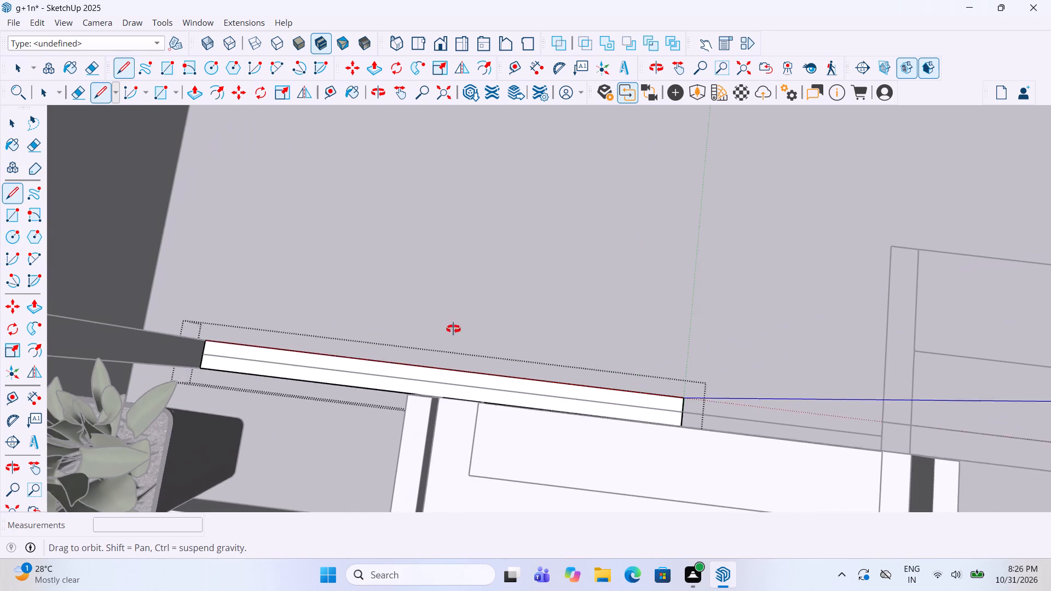
{"action": "middle_click_drag", "start_coordinate": [453, 329], "coordinate": [471, 455]}
{"action": "scroll", "coordinate": [452, 404], "scroll_direction": "up", "scroll_amount": 2}
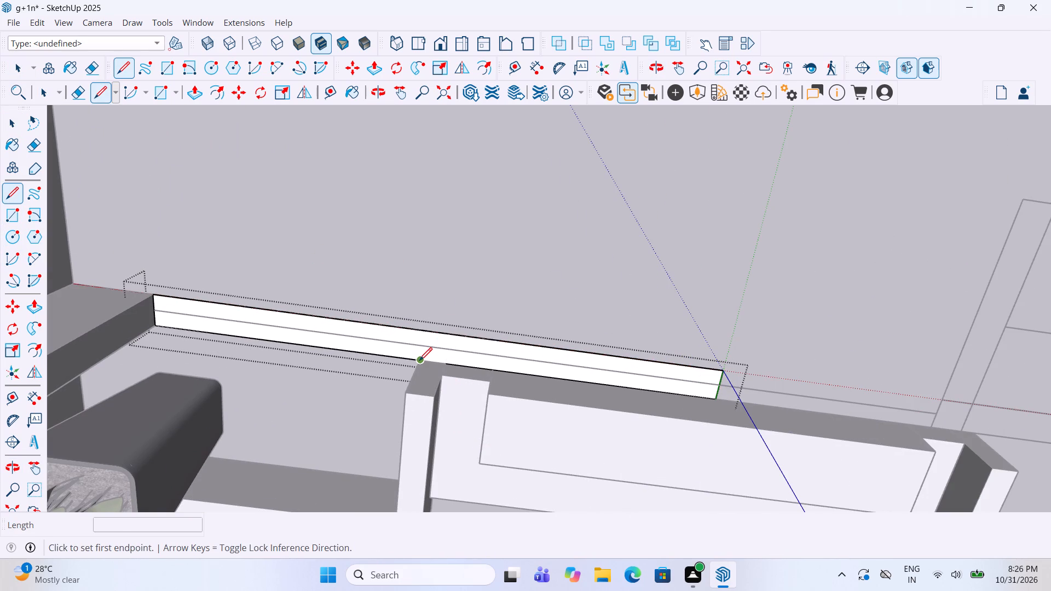
{"action": "left_click", "coordinate": [419, 363]}
{"action": "left_click", "coordinate": [422, 329]}
{"action": "key", "text": "space"}
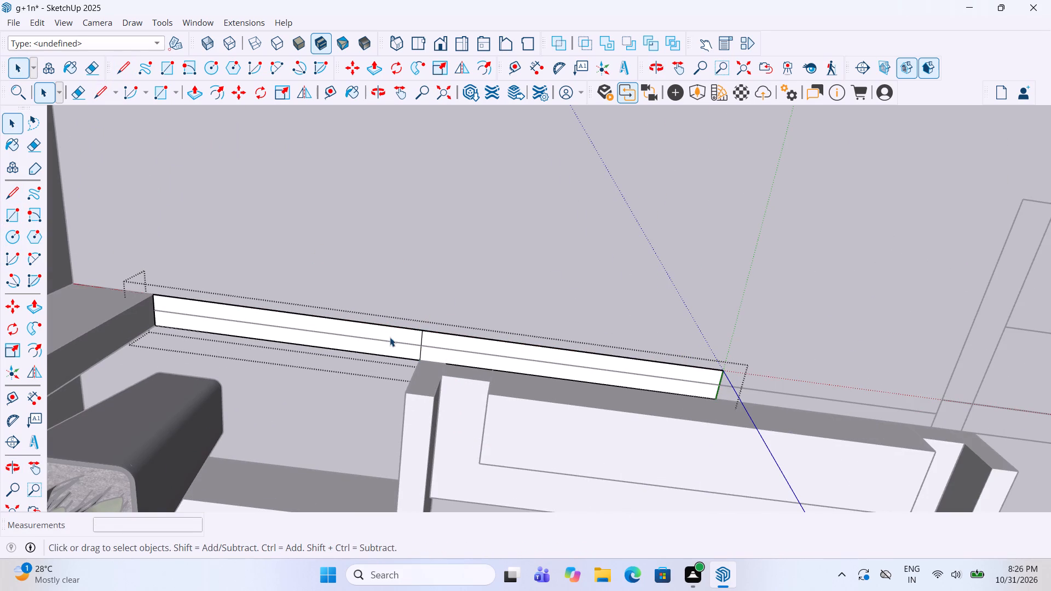
Extrude the split strip section behind the potted plant up 10' to match the surrounding wall tops.
{"action": "left_click", "coordinate": [390, 337]}
{"action": "key", "text": "p"}
{"action": "left_click", "coordinate": [390, 339]}
{"action": "scroll", "coordinate": [385, 304], "scroll_direction": "down", "scroll_amount": 5}
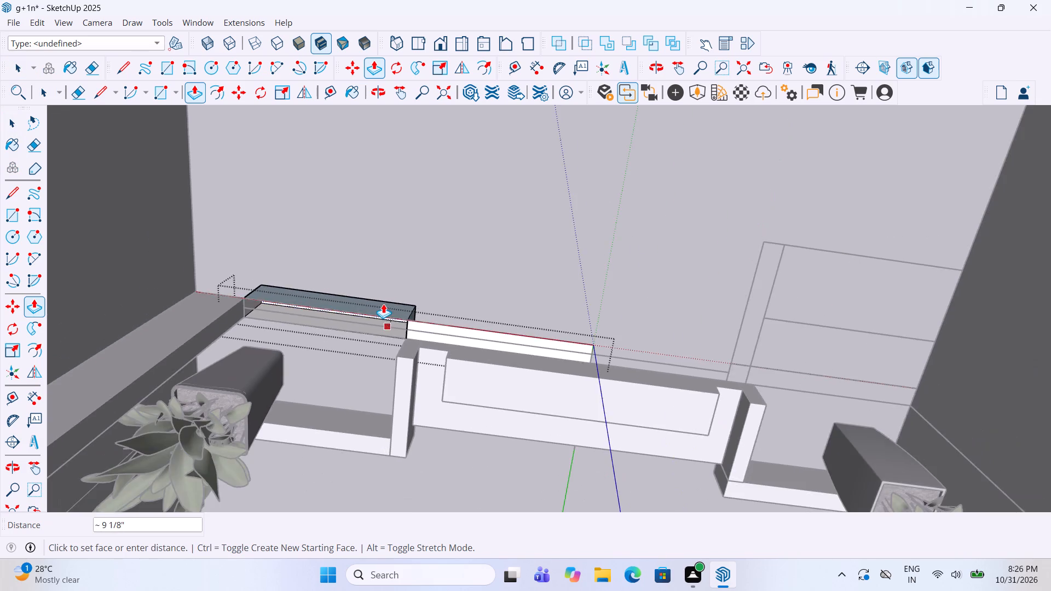
{"action": "scroll", "coordinate": [383, 304], "scroll_direction": "down", "scroll_amount": 12}
{"action": "left_click", "coordinate": [238, 380]}
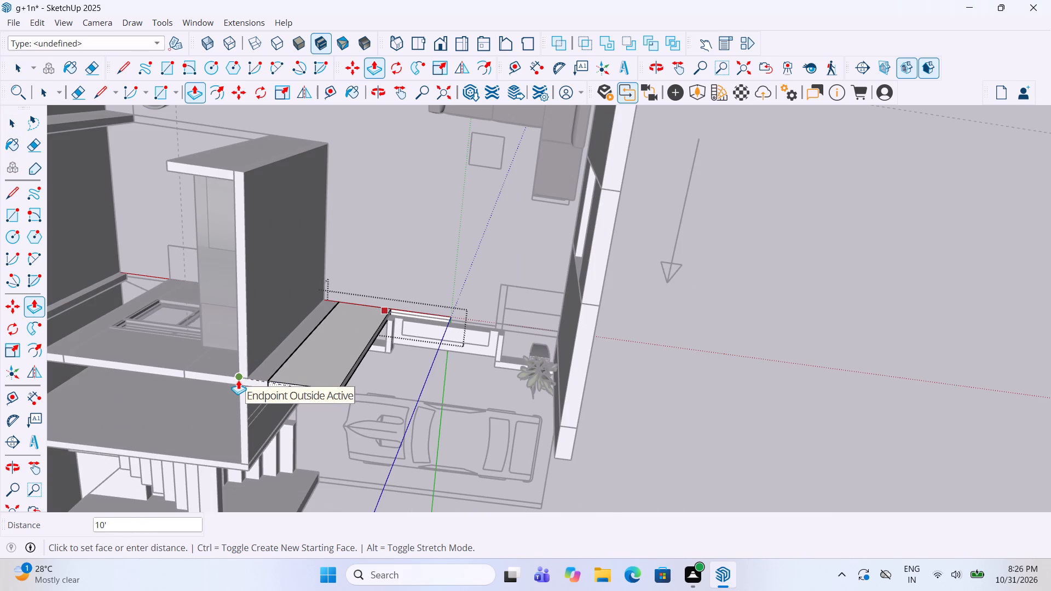
{"action": "key", "text": "space"}
{"action": "left_click", "coordinate": [432, 328]}
{"action": "middle_click_drag", "start_coordinate": [422, 374], "coordinate": [438, 243]}
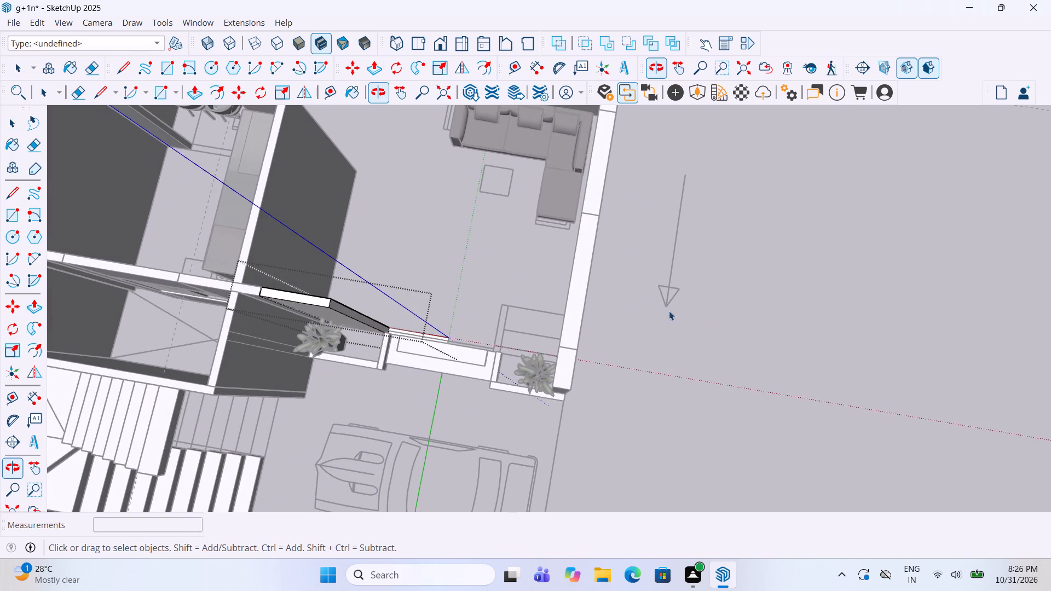
{"action": "left_click", "coordinate": [712, 327]}
Examine the new wall piece and the remaining open front of the living room between the planters.
{"action": "scroll", "coordinate": [418, 335], "scroll_direction": "down", "scroll_amount": 4}
{"action": "middle_click_drag", "start_coordinate": [426, 307], "coordinate": [457, 177]}
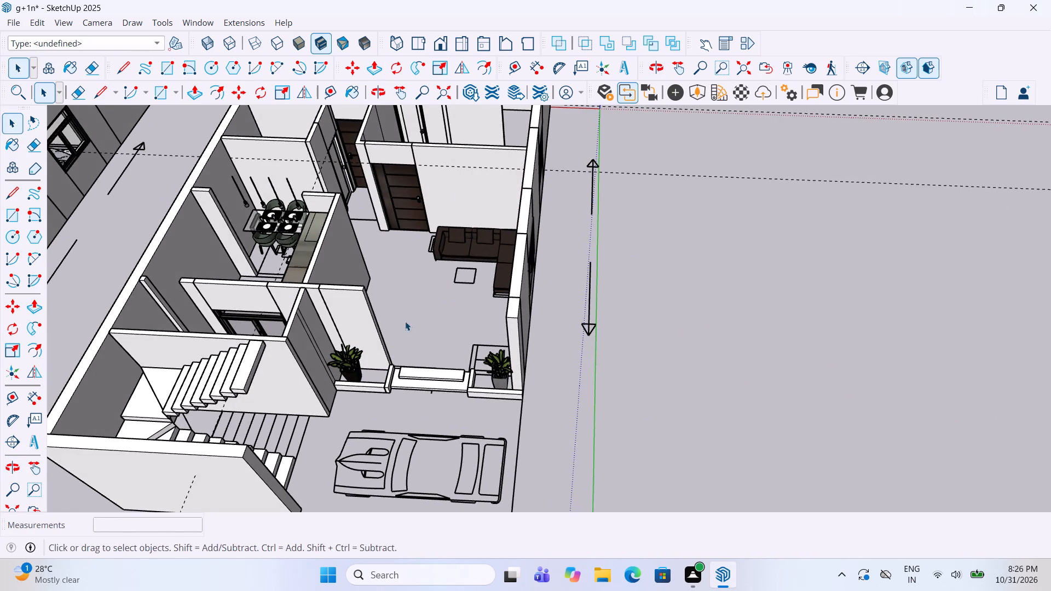
{"action": "middle_click_drag", "start_coordinate": [391, 347], "coordinate": [483, 288]}
{"action": "middle_click_drag", "start_coordinate": [481, 286], "coordinate": [440, 274]}
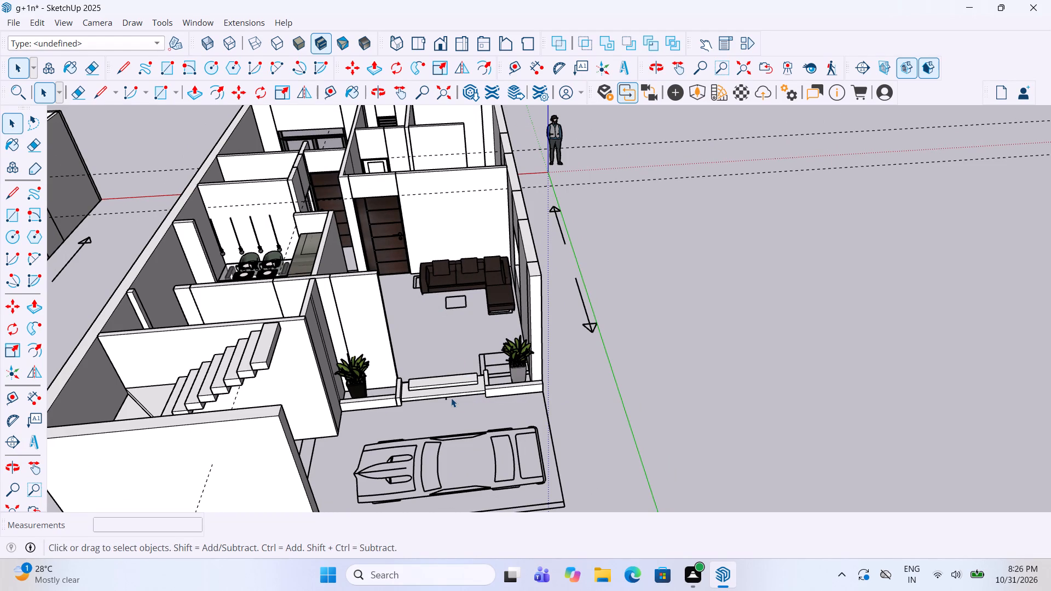
{"action": "scroll", "coordinate": [487, 334], "scroll_direction": "down", "scroll_amount": 12}
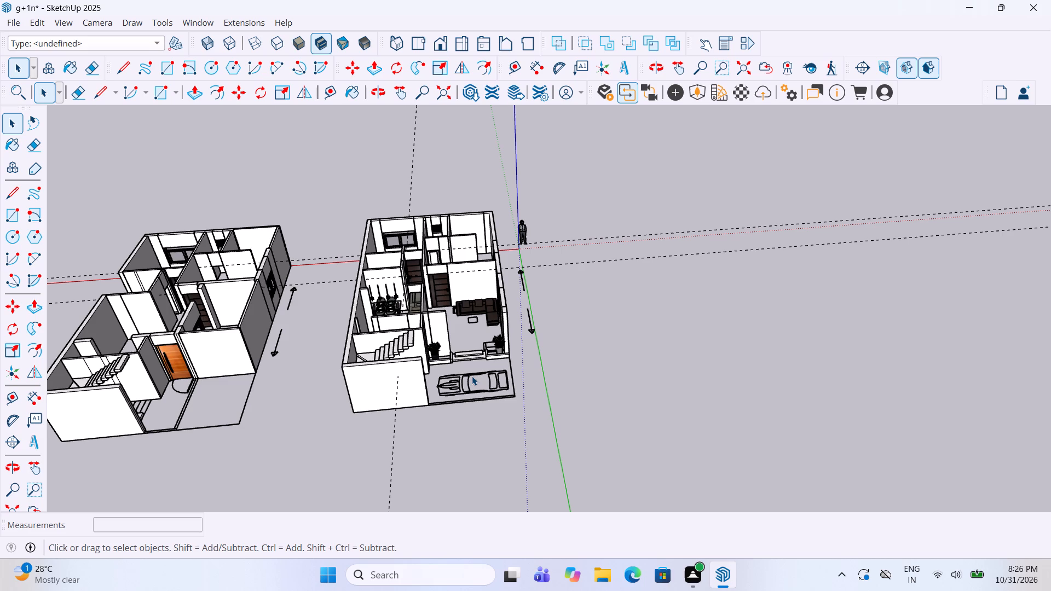
{"action": "scroll", "coordinate": [509, 368], "scroll_direction": "down", "scroll_amount": 1}
{"action": "scroll", "coordinate": [509, 363], "scroll_direction": "up", "scroll_amount": 4}
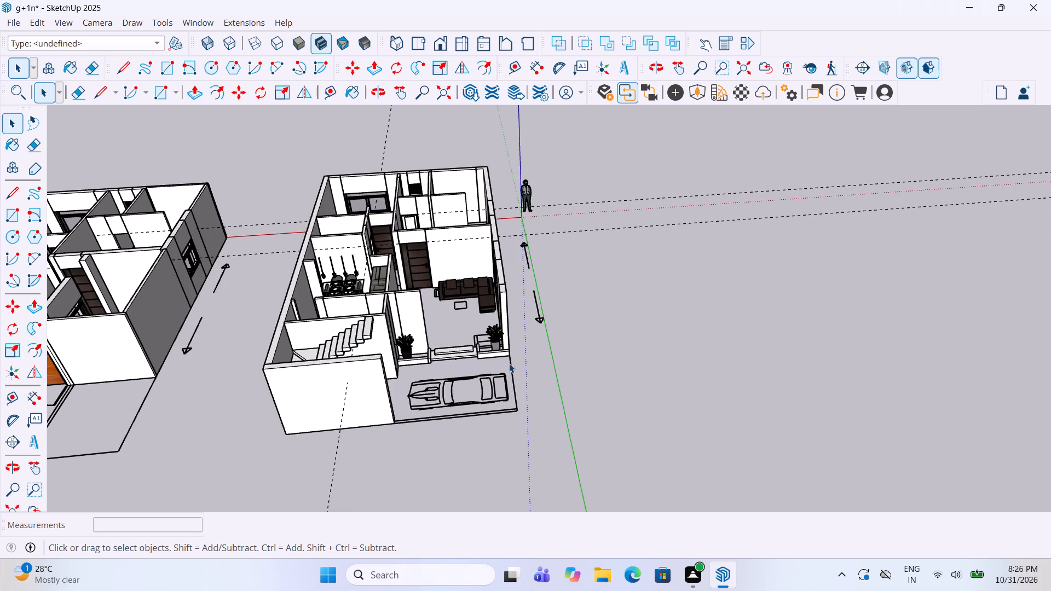
{"action": "scroll", "coordinate": [509, 363], "scroll_direction": "up", "scroll_amount": 4}
{"action": "middle_click_drag", "start_coordinate": [500, 357], "coordinate": [483, 356]}
{"action": "scroll", "coordinate": [374, 321], "scroll_direction": "up", "scroll_amount": 5}
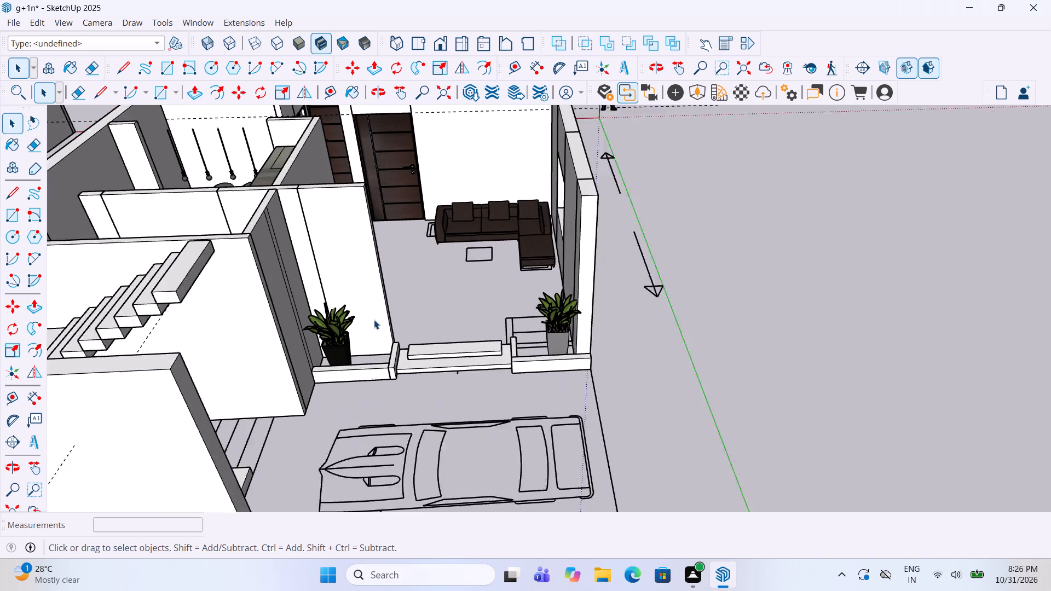
{"action": "scroll", "coordinate": [374, 320], "scroll_direction": "up", "scroll_amount": 1}
{"action": "middle_click_drag", "start_coordinate": [402, 321], "coordinate": [391, 360]}
{"action": "scroll", "coordinate": [391, 360], "scroll_direction": "up", "scroll_amount": 1}
{"action": "scroll", "coordinate": [532, 316], "scroll_direction": "up", "scroll_amount": 3}
{"action": "middle_click_drag", "start_coordinate": [533, 315], "coordinate": [588, 419]}
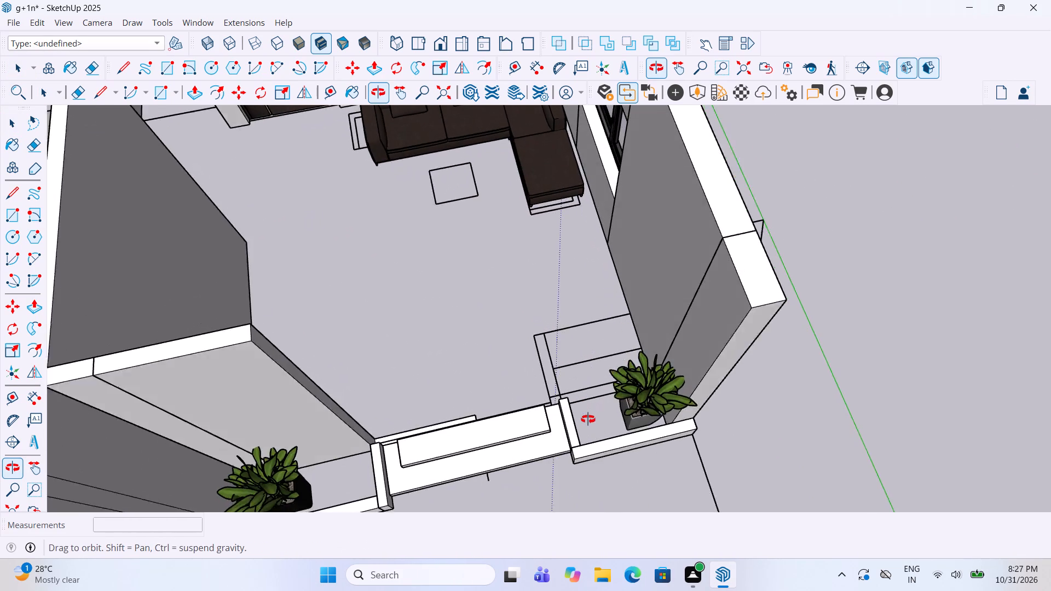
{"action": "middle_click_drag", "start_coordinate": [588, 419], "coordinate": [536, 360]}
{"action": "middle_click_drag", "start_coordinate": [556, 357], "coordinate": [559, 415]}
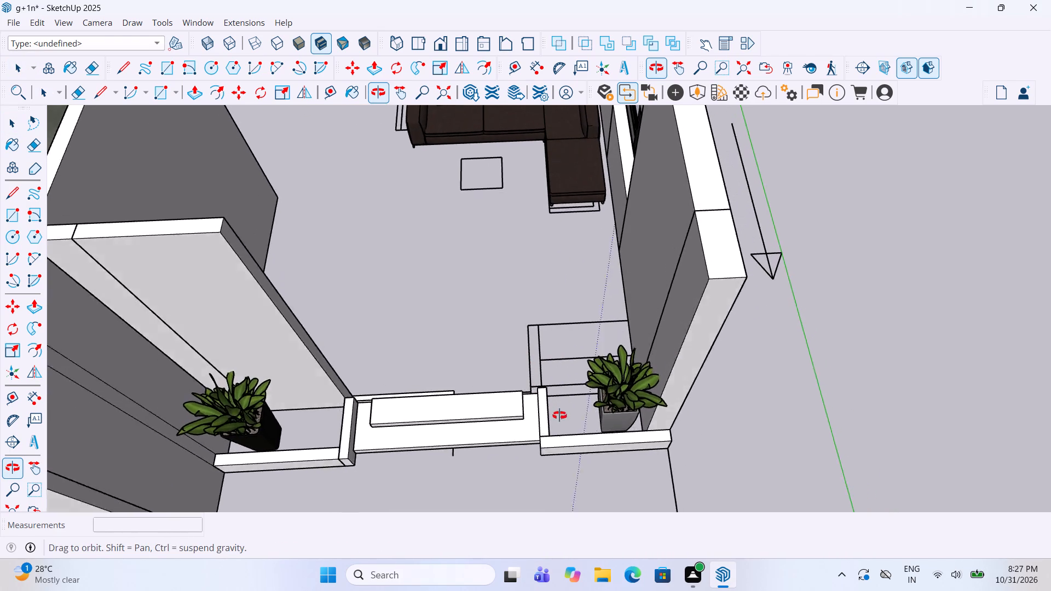
{"action": "middle_click_drag", "start_coordinate": [559, 415], "coordinate": [515, 298]}
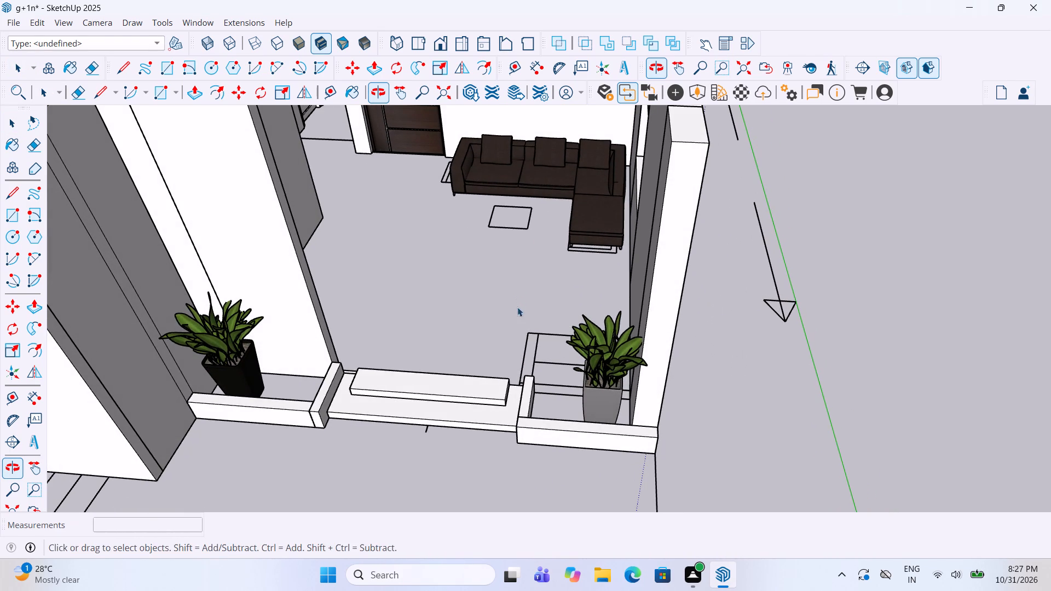
{"action": "scroll", "coordinate": [535, 370], "scroll_direction": "down", "scroll_amount": 4}
{"action": "middle_click_drag", "start_coordinate": [540, 352], "coordinate": [596, 456]}
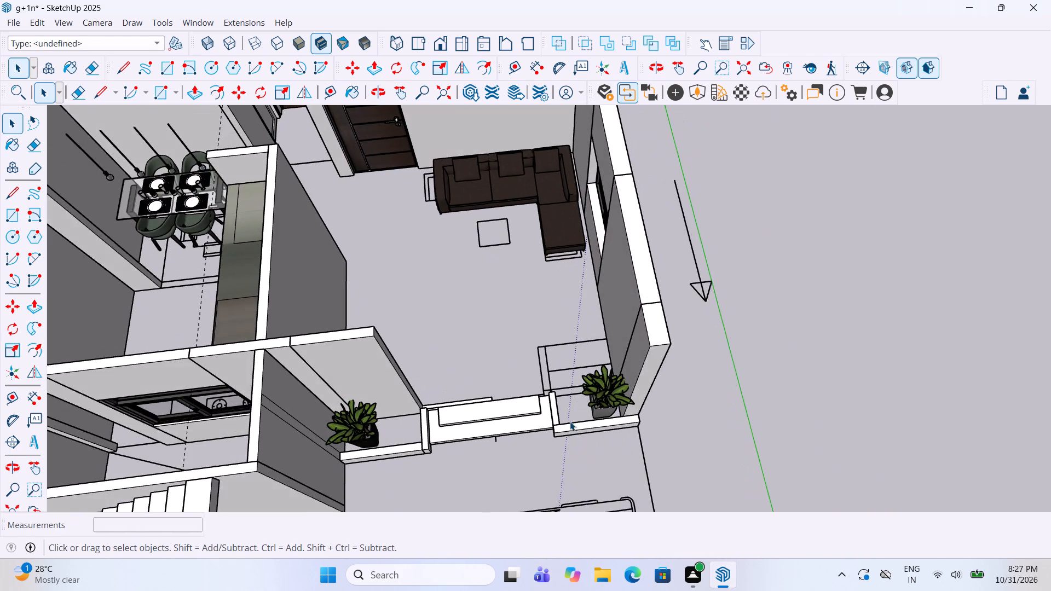
Draw a 3' 7 13/16" by 4 1/2" rectangle on the floor behind the potted plant beside the living room's outer side wall.
{"action": "scroll", "coordinate": [569, 420], "scroll_direction": "up", "scroll_amount": 4}
{"action": "scroll", "coordinate": [203, 428], "scroll_direction": "up", "scroll_amount": 1}
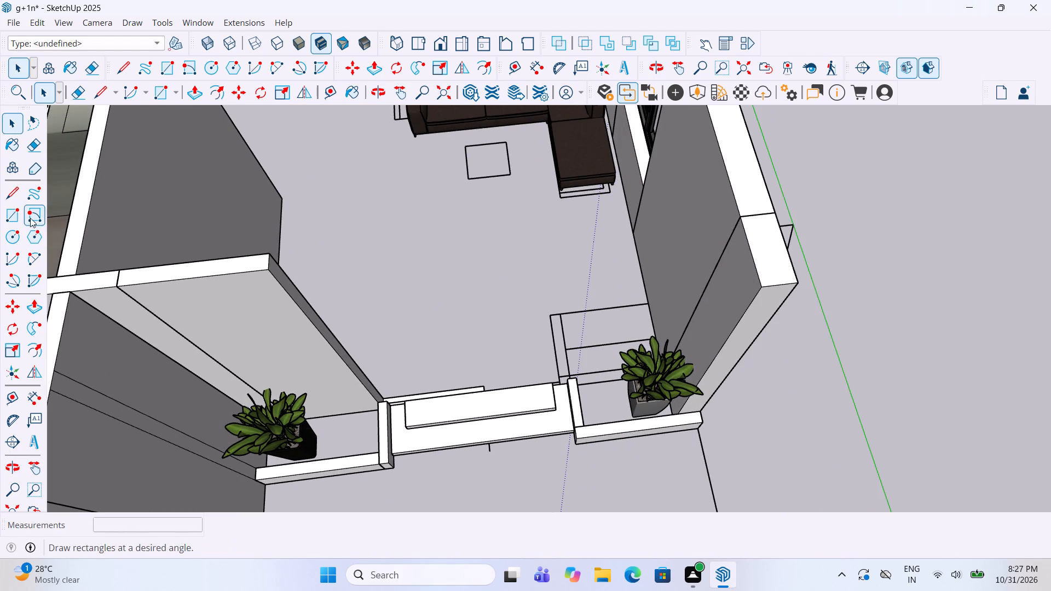
{"action": "left_click", "coordinate": [18, 215]}
{"action": "middle_click_drag", "start_coordinate": [511, 389], "coordinate": [616, 410]}
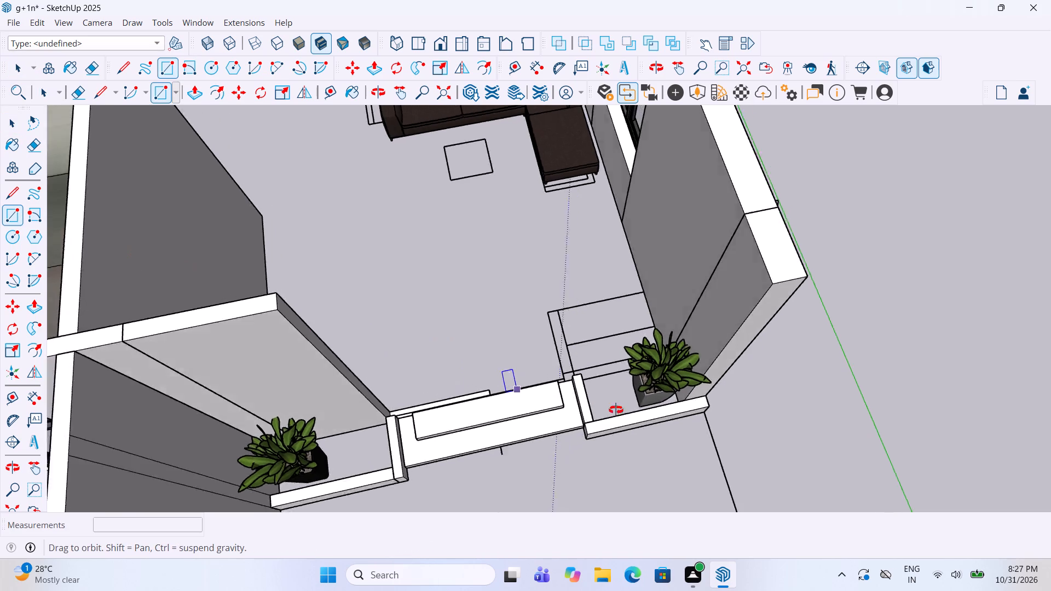
{"action": "middle_click_drag", "start_coordinate": [616, 410], "coordinate": [760, 419]}
{"action": "scroll", "coordinate": [654, 301], "scroll_direction": "up", "scroll_amount": 10}
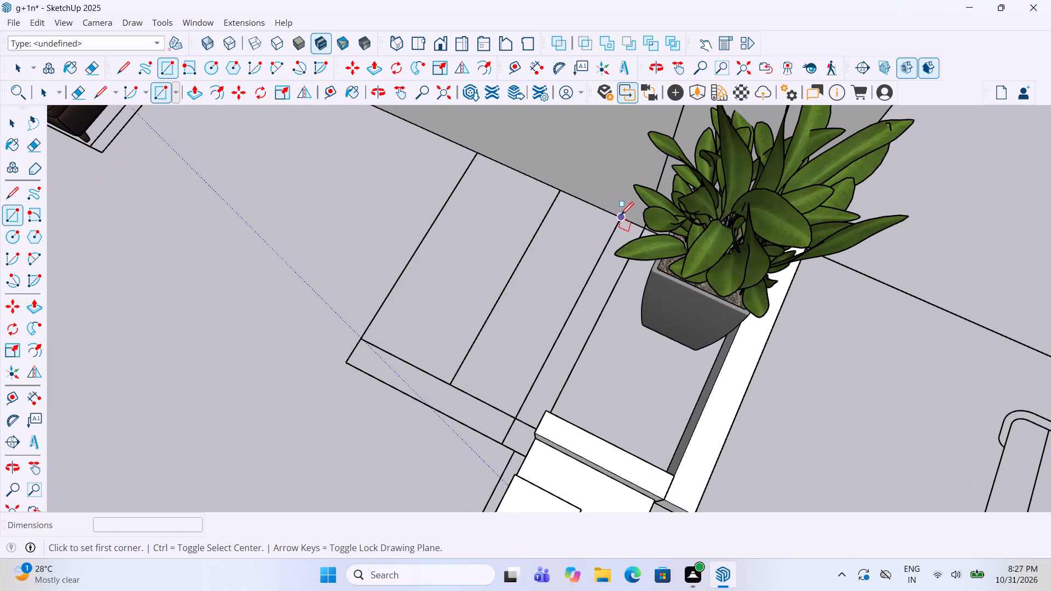
{"action": "left_click", "coordinate": [621, 216]}
{"action": "middle_click_drag", "start_coordinate": [504, 449], "coordinate": [977, 336]}
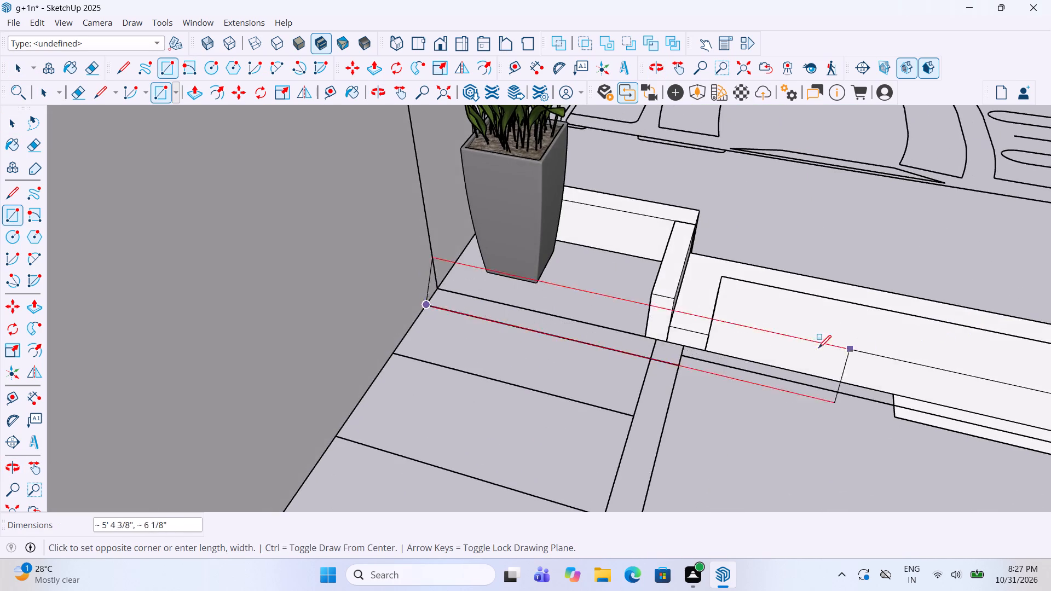
{"action": "scroll", "coordinate": [790, 361], "scroll_direction": "down", "scroll_amount": 3}
{"action": "scroll", "coordinate": [774, 365], "scroll_direction": "up", "scroll_amount": 4}
{"action": "left_click", "coordinate": [669, 368]}
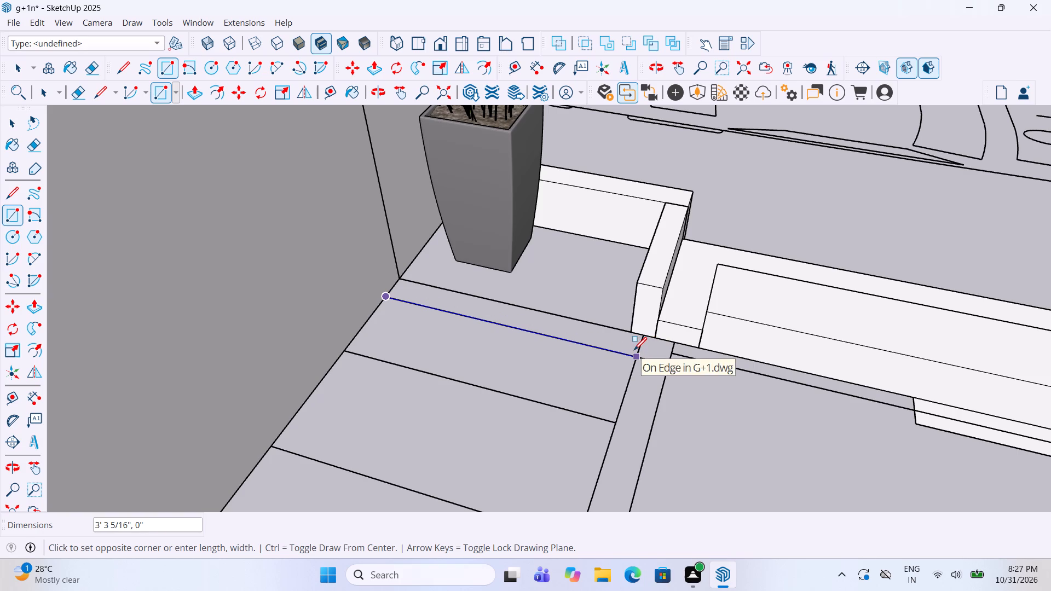
{"action": "key", "text": "Escape"}
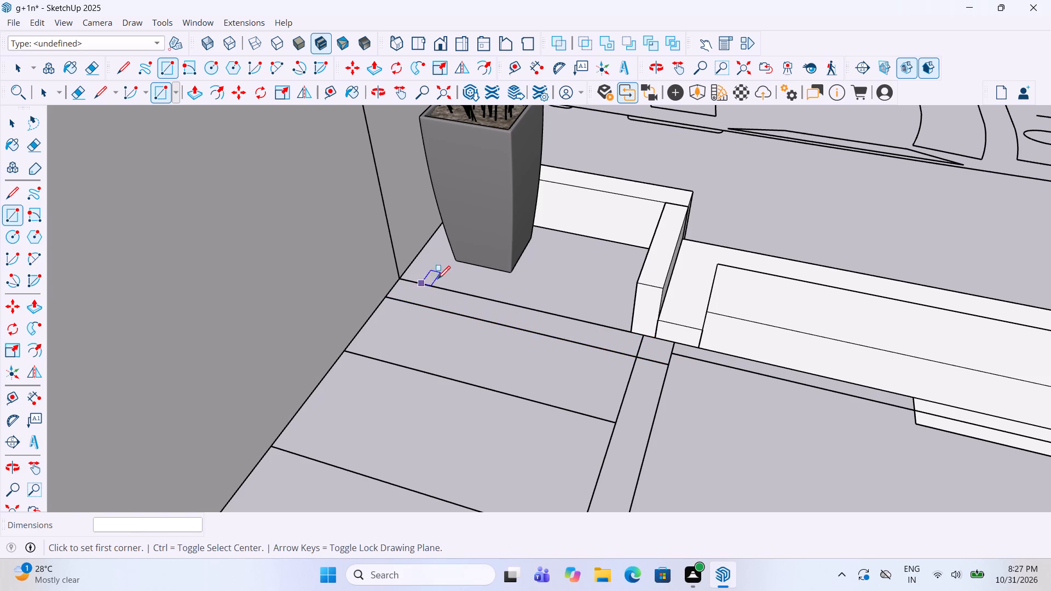
{"action": "left_click", "coordinate": [667, 363]}
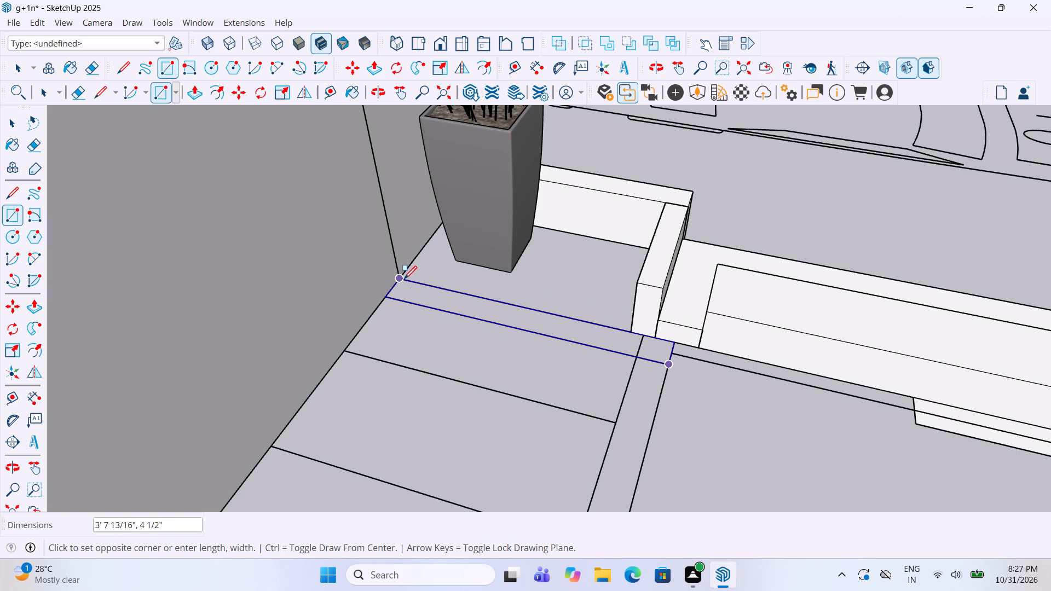
{"action": "left_click", "coordinate": [404, 280]}
Make the new floor rectangle into a group.
{"action": "key", "text": "space"}
{"action": "left_click", "coordinate": [519, 323]}
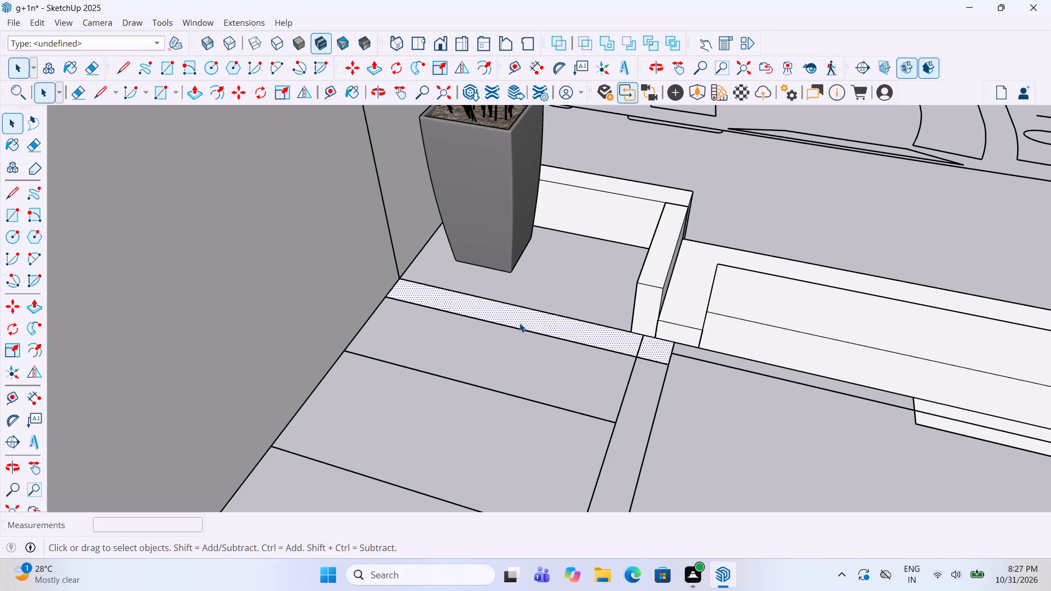
{"action": "right_click", "coordinate": [519, 322]}
{"action": "left_click", "coordinate": [576, 419]}
Inside the new group, extrude the rectangle up to the top of the surrounding walls.
{"action": "double_click", "coordinate": [555, 328]}
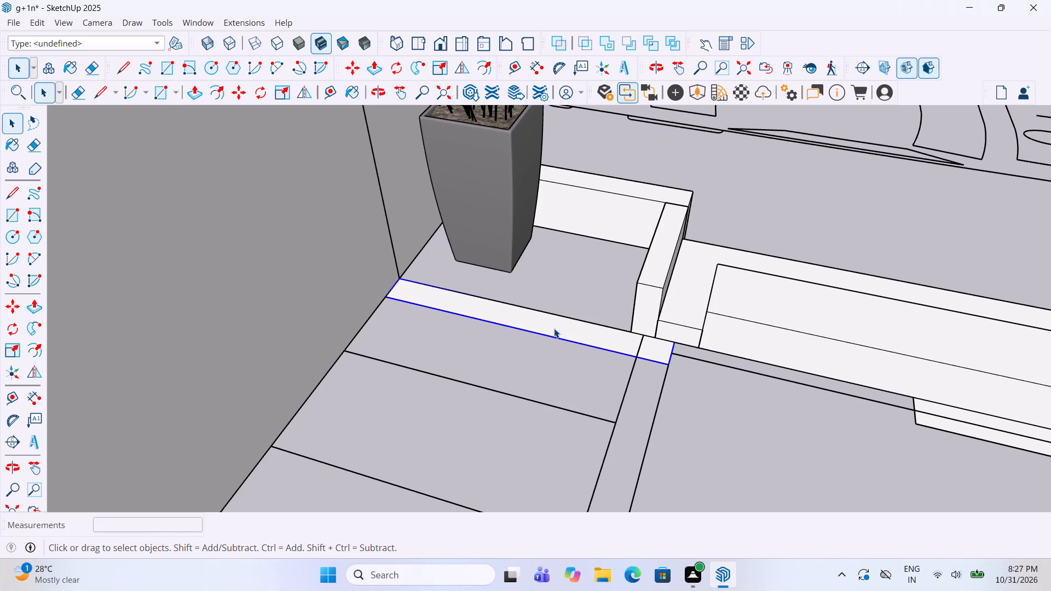
{"action": "key", "text": "p"}
{"action": "left_click", "coordinate": [562, 327]}
{"action": "scroll", "coordinate": [564, 312], "scroll_direction": "down", "scroll_amount": 12}
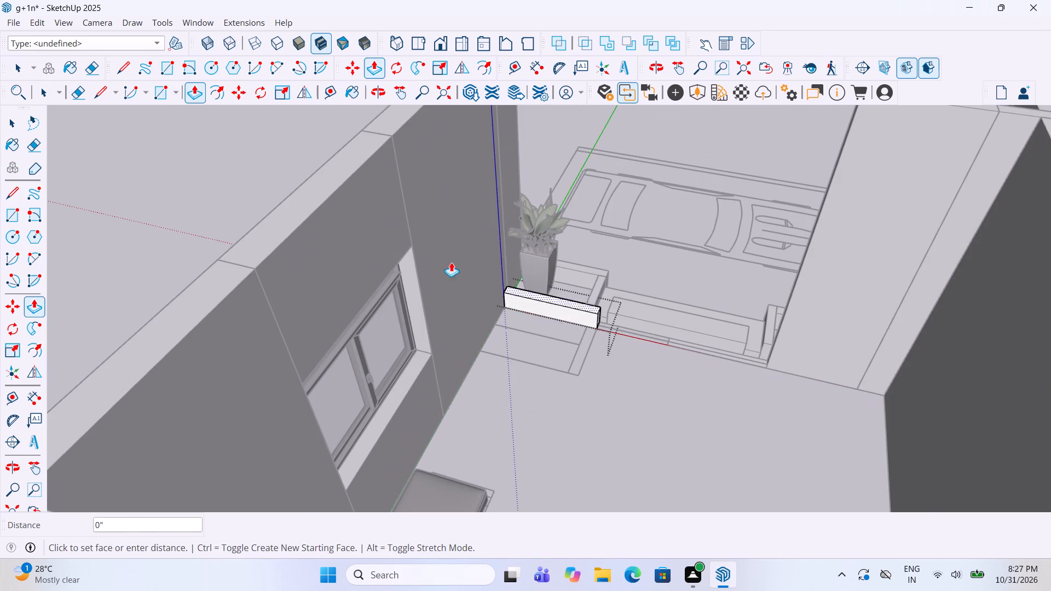
{"action": "left_click", "coordinate": [269, 233]}
{"action": "key", "text": "space"}
{"action": "left_click", "coordinate": [621, 407]}
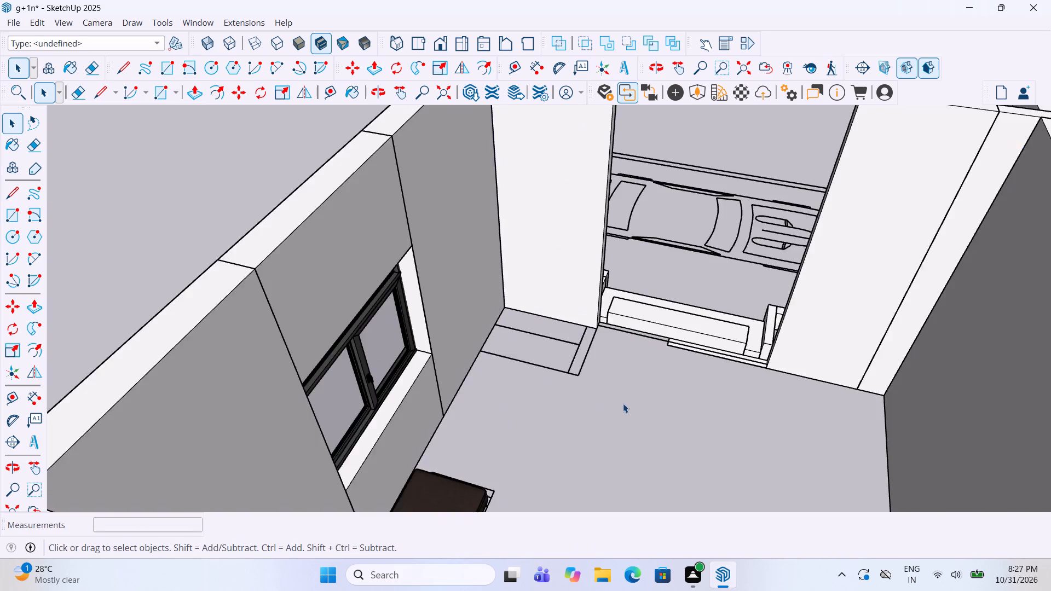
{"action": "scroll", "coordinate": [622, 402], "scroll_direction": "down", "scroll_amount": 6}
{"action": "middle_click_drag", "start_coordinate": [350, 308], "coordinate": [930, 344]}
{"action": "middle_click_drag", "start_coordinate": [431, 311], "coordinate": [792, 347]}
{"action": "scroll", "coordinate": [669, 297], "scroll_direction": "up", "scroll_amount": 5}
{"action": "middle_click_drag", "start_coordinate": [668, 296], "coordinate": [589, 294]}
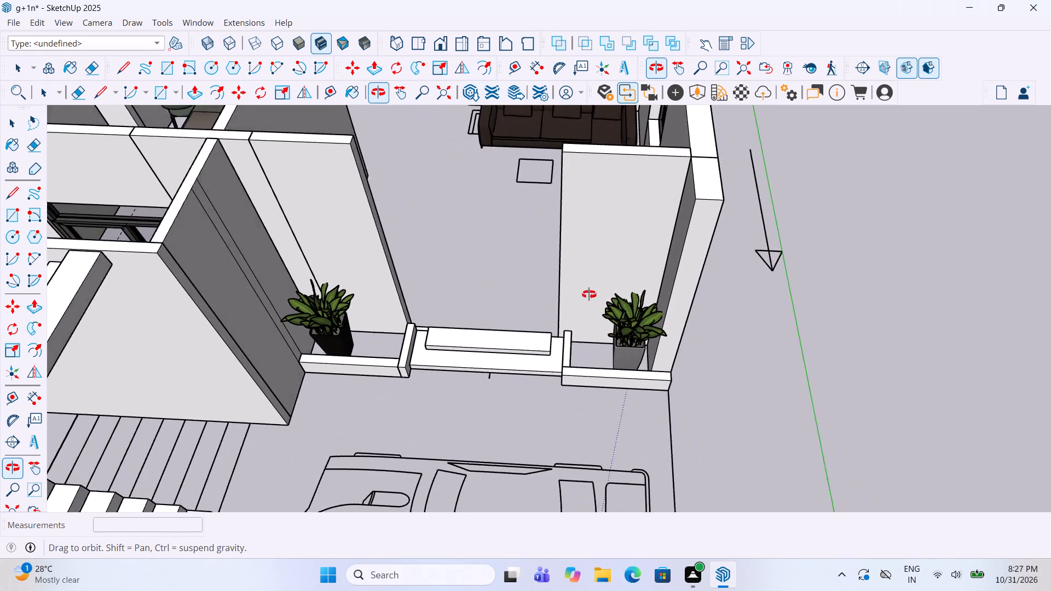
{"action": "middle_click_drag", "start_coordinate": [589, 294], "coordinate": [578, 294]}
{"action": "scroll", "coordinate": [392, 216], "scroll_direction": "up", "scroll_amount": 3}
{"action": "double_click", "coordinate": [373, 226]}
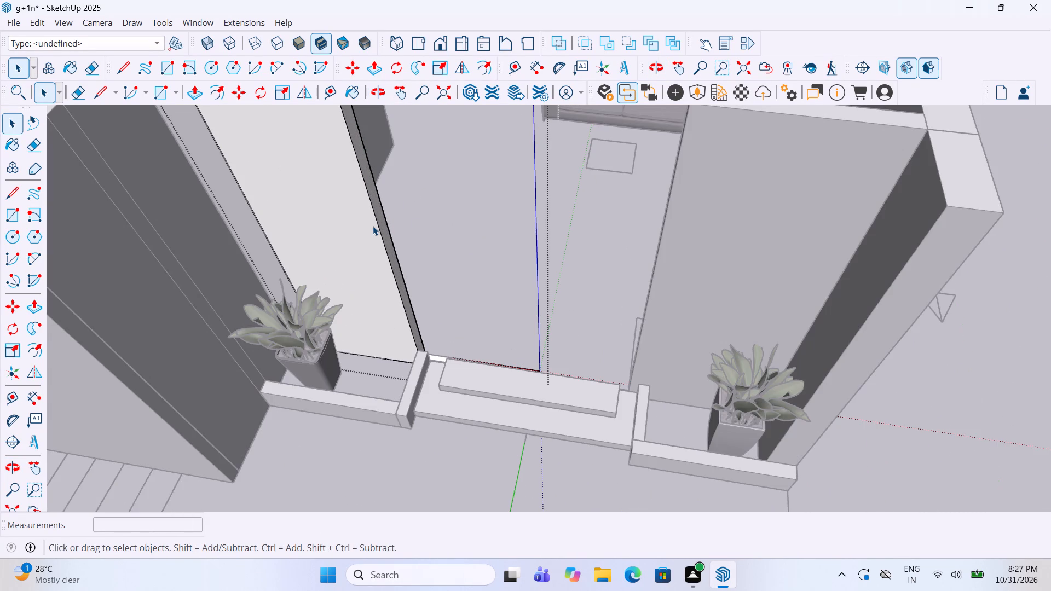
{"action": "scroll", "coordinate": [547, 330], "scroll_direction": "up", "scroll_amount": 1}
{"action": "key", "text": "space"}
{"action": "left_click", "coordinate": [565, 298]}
Push the new front wall's free end face back to line up with the adjacent planter bay's side wall.
{"action": "middle_click_drag", "start_coordinate": [574, 320], "coordinate": [604, 326]}
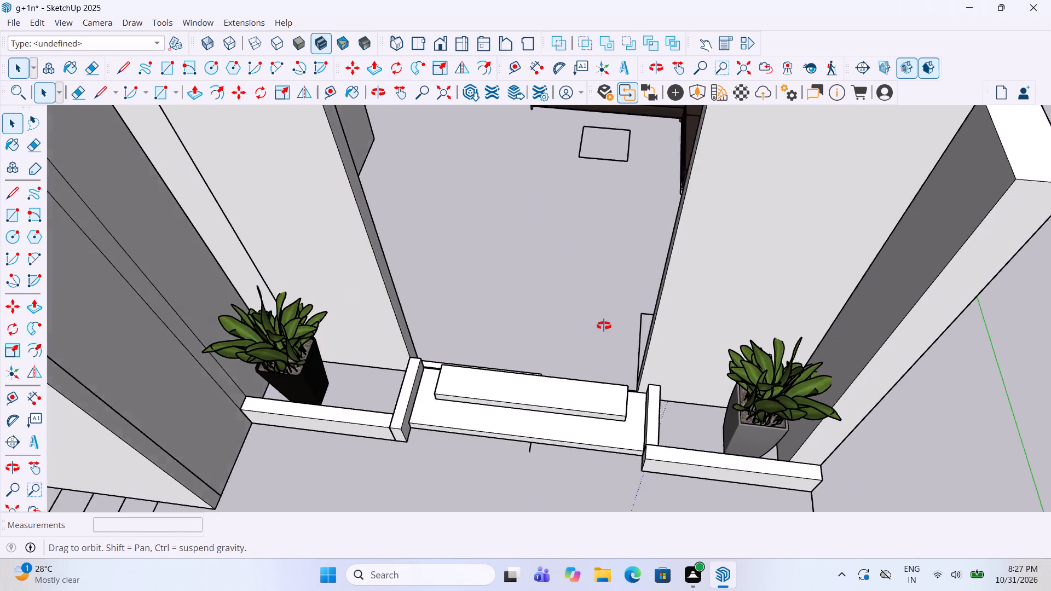
{"action": "middle_click_drag", "start_coordinate": [604, 326], "coordinate": [665, 330]}
{"action": "scroll", "coordinate": [690, 317], "scroll_direction": "up", "scroll_amount": 3}
{"action": "left_click", "coordinate": [690, 317]}
{"action": "left_click", "coordinate": [690, 317]}
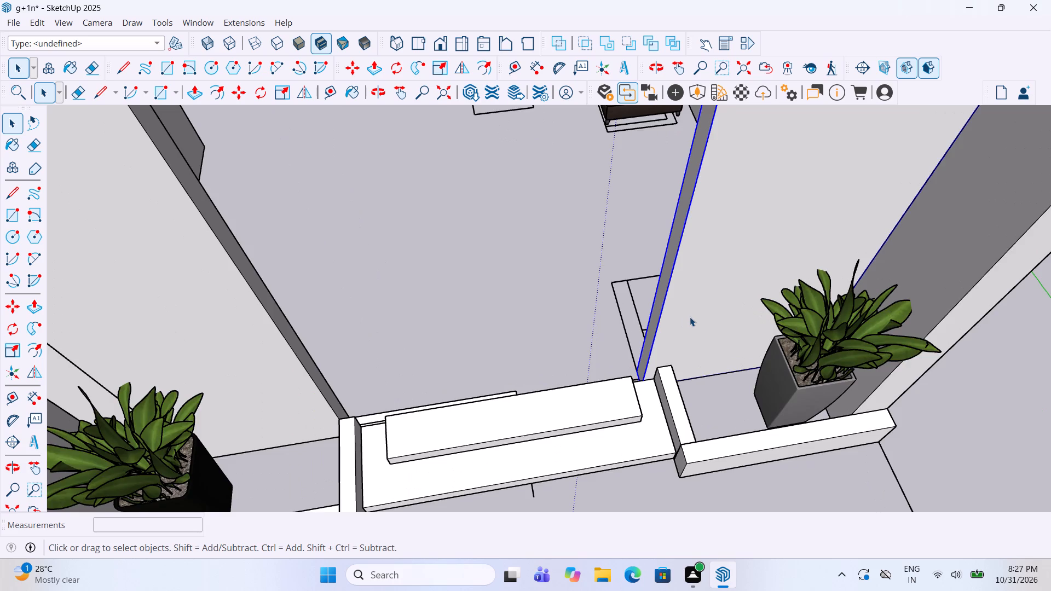
{"action": "double_click", "coordinate": [690, 317]}
{"action": "key", "text": "p"}
{"action": "left_click", "coordinate": [656, 314]}
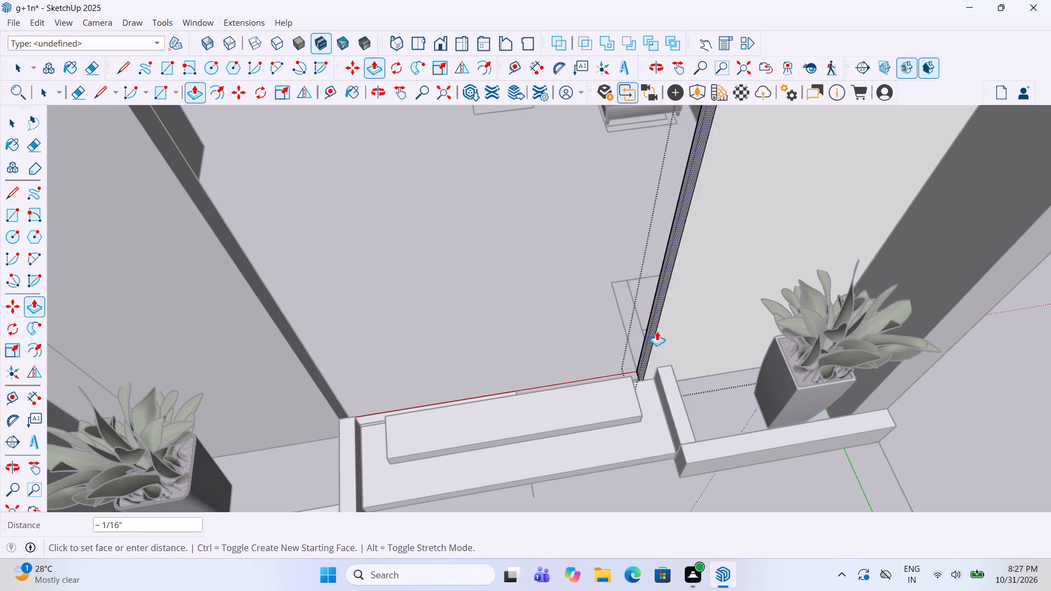
{"action": "left_click", "coordinate": [662, 383]}
{"action": "key", "text": "space"}
{"action": "left_click", "coordinate": [534, 292]}
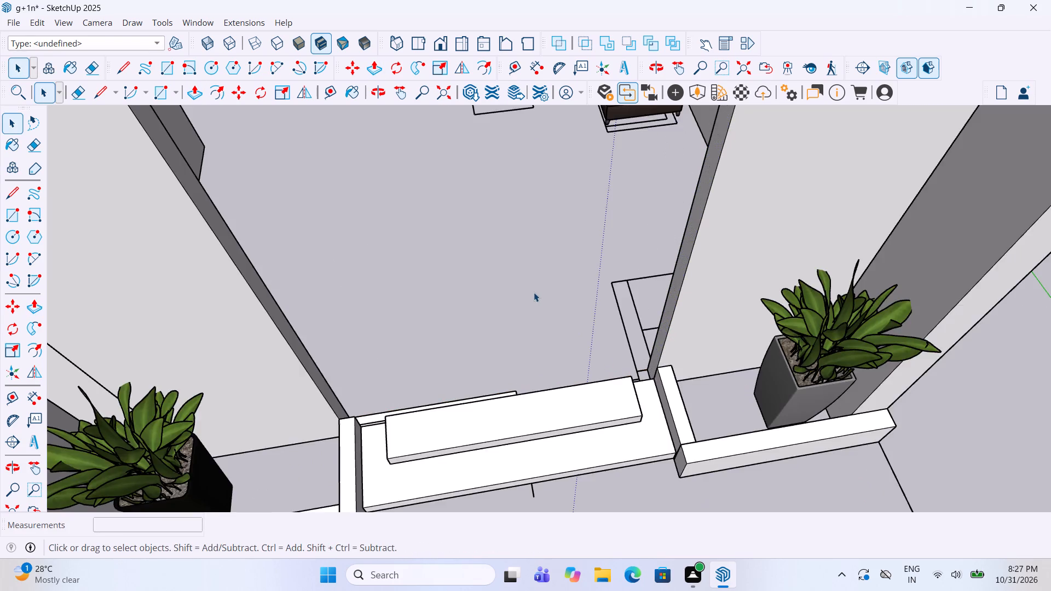
Extend the opposite front wall's free end face to line up with its planter bay's side wall, and close the group.
{"action": "scroll", "coordinate": [533, 299], "scroll_direction": "down", "scroll_amount": 2}
{"action": "middle_click_drag", "start_coordinate": [533, 299], "coordinate": [500, 348]}
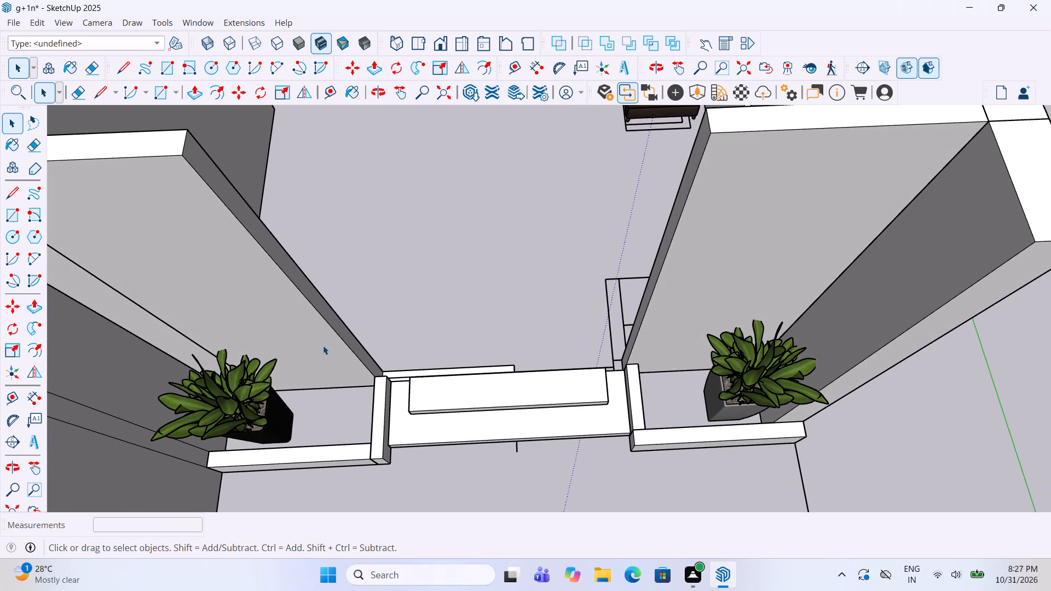
{"action": "double_click", "coordinate": [323, 345]}
{"action": "scroll", "coordinate": [338, 354], "scroll_direction": "up", "scroll_amount": 4}
{"action": "key", "text": "p"}
{"action": "left_click", "coordinate": [363, 335]}
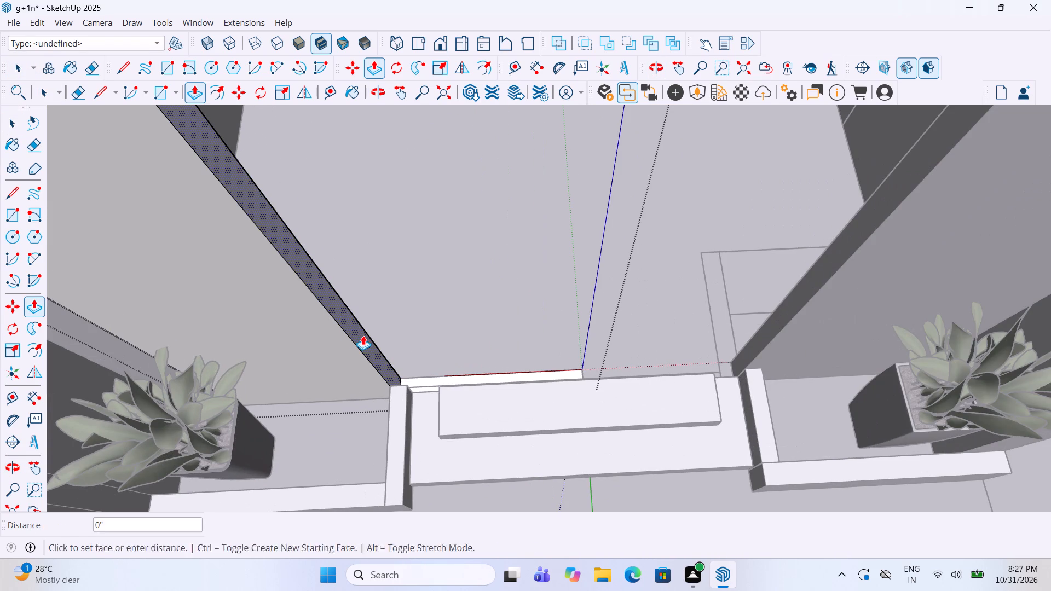
{"action": "left_click", "coordinate": [403, 407]}
{"action": "key", "text": "space"}
{"action": "left_click", "coordinate": [512, 282]}
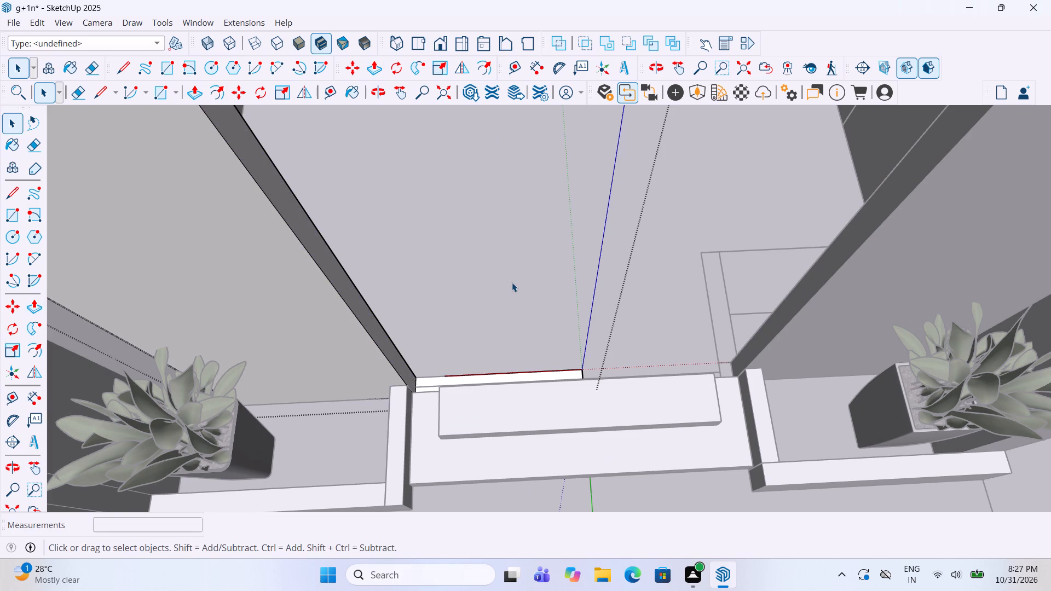
{"action": "scroll", "coordinate": [510, 291], "scroll_direction": "down", "scroll_amount": 5}
{"action": "middle_click_drag", "start_coordinate": [509, 314], "coordinate": [499, 294]}
{"action": "scroll", "coordinate": [499, 294], "scroll_direction": "up", "scroll_amount": 3}
{"action": "scroll", "coordinate": [499, 294], "scroll_direction": "down", "scroll_amount": 3}
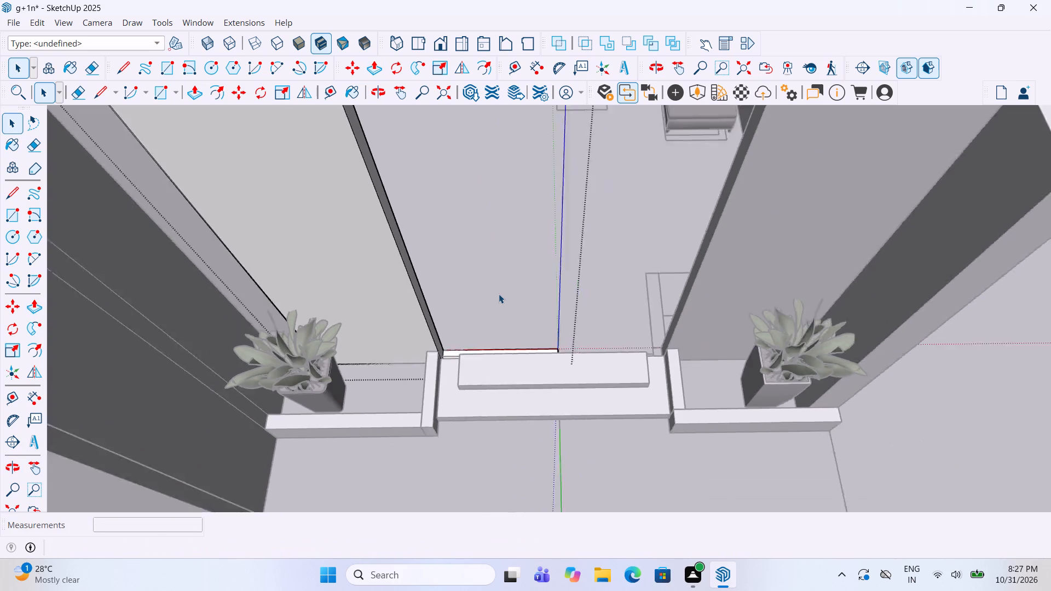
{"action": "scroll", "coordinate": [499, 294], "scroll_direction": "down", "scroll_amount": 9}
{"action": "left_click", "coordinate": [506, 422]}
Measure the width of the entrance opening between the tops of the two front walls.
{"action": "scroll", "coordinate": [492, 410], "scroll_direction": "down", "scroll_amount": 4}
{"action": "middle_click_drag", "start_coordinate": [509, 408], "coordinate": [504, 383]}
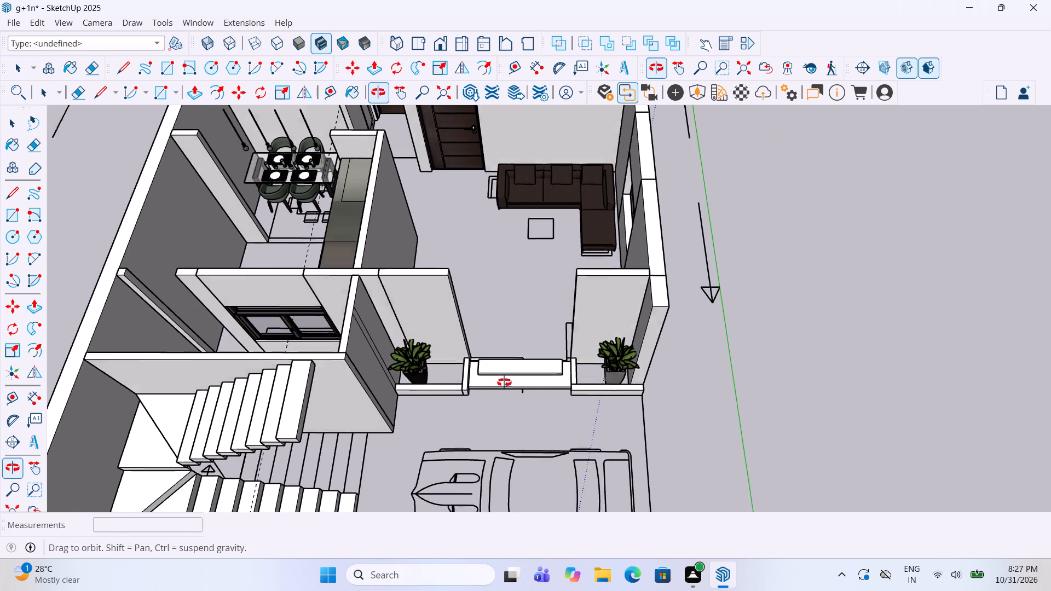
{"action": "middle_click_drag", "start_coordinate": [504, 383], "coordinate": [504, 378]}
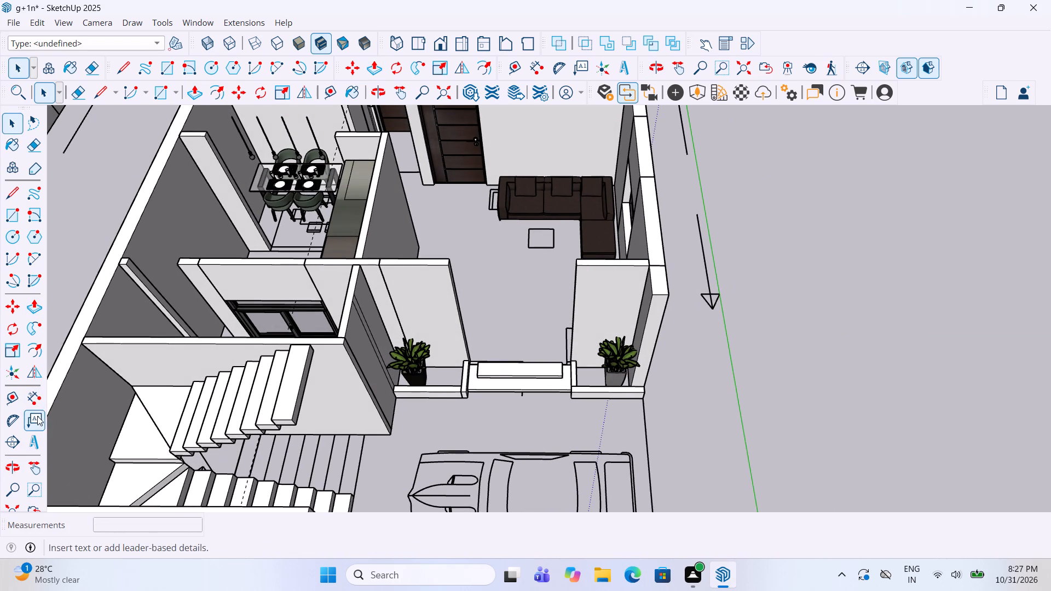
{"action": "left_click", "coordinate": [32, 400]}
{"action": "scroll", "coordinate": [483, 288], "scroll_direction": "up", "scroll_amount": 4}
{"action": "left_click", "coordinate": [424, 251]}
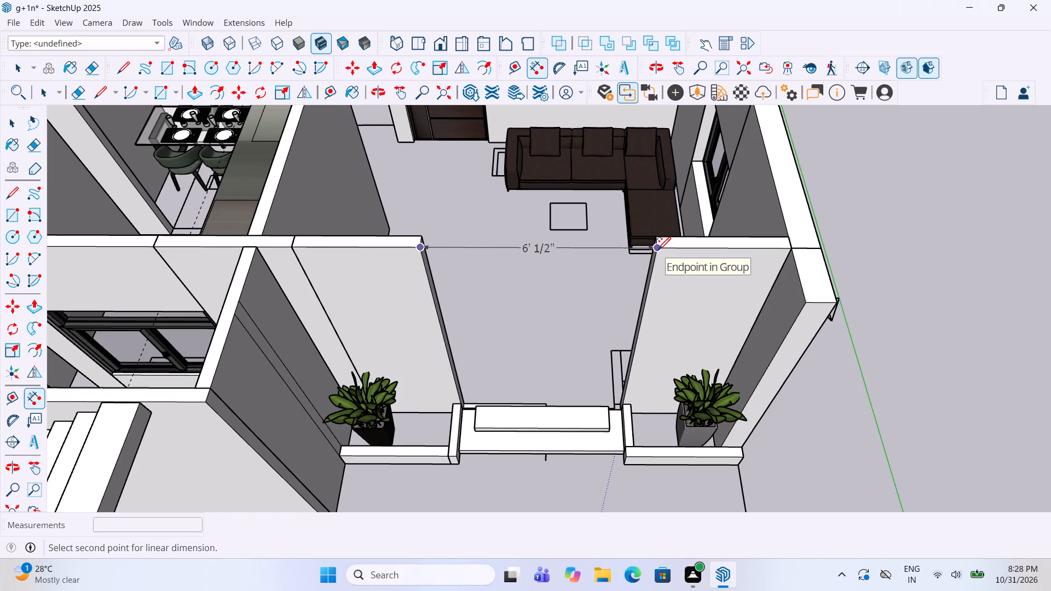
{"action": "key", "text": "space"}
{"action": "left_click", "coordinate": [571, 318]}
Examine the entrance opening and the steps between the two planter bays.
{"action": "scroll", "coordinate": [570, 322], "scroll_direction": "down", "scroll_amount": 4}
{"action": "middle_click_drag", "start_coordinate": [569, 325], "coordinate": [581, 406]}
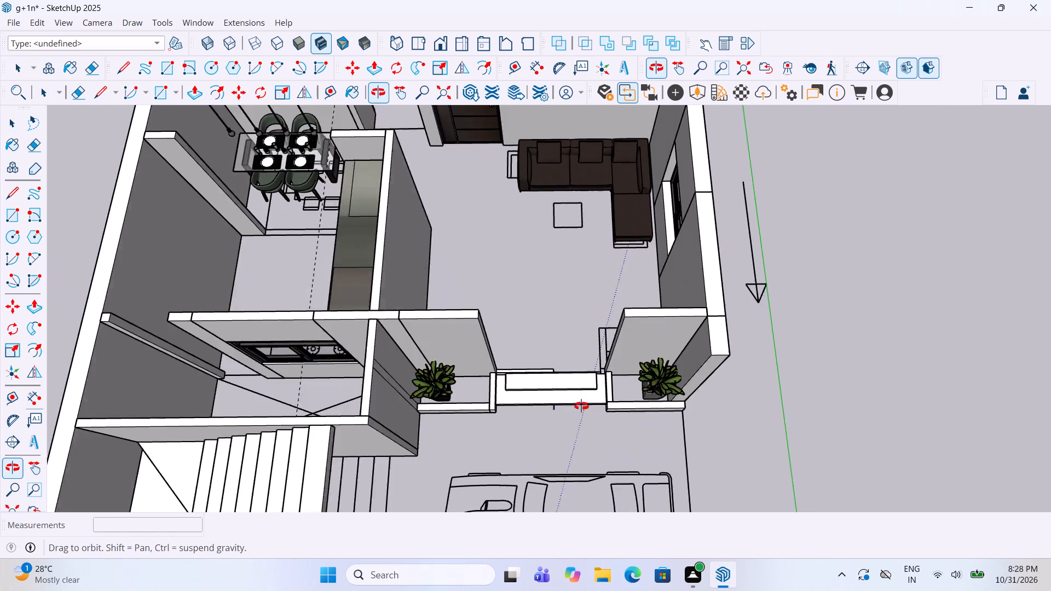
{"action": "middle_click_drag", "start_coordinate": [581, 406], "coordinate": [555, 291]}
{"action": "scroll", "coordinate": [457, 325], "scroll_direction": "up", "scroll_amount": 3}
{"action": "middle_click_drag", "start_coordinate": [457, 325], "coordinate": [459, 327]}
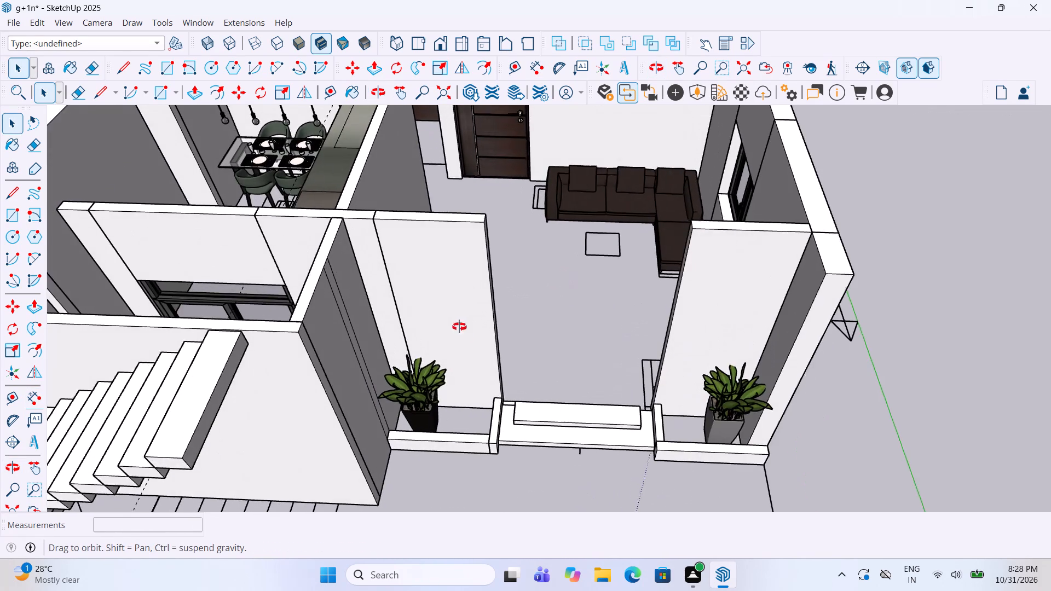
{"action": "middle_click_drag", "start_coordinate": [459, 327], "coordinate": [442, 372]}
{"action": "scroll", "coordinate": [586, 385], "scroll_direction": "up", "scroll_amount": 5}
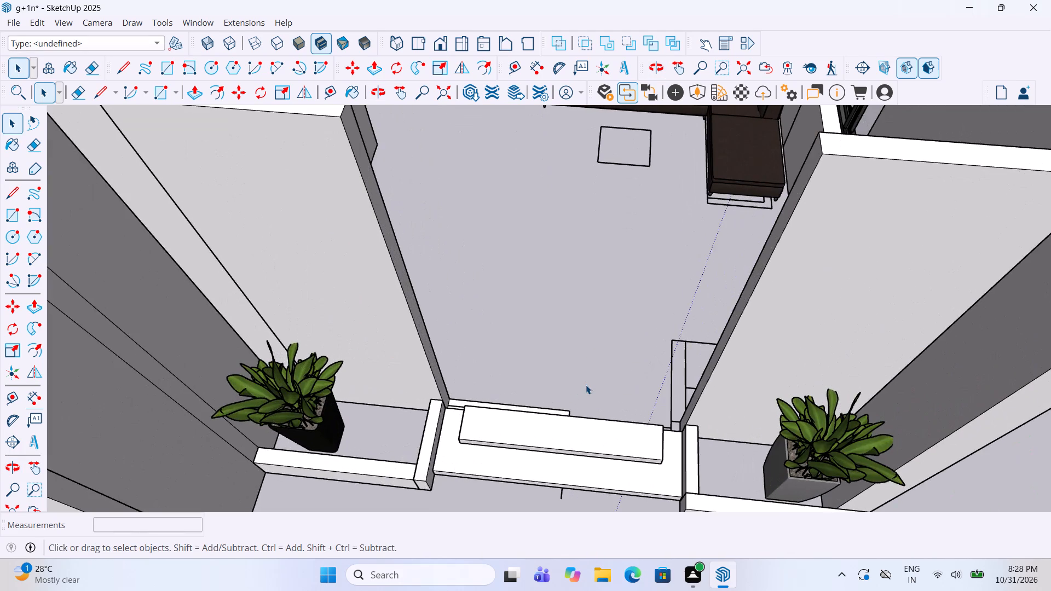
{"action": "middle_click_drag", "start_coordinate": [581, 385], "coordinate": [551, 385]}
{"action": "scroll", "coordinate": [526, 391], "scroll_direction": "down", "scroll_amount": 6}
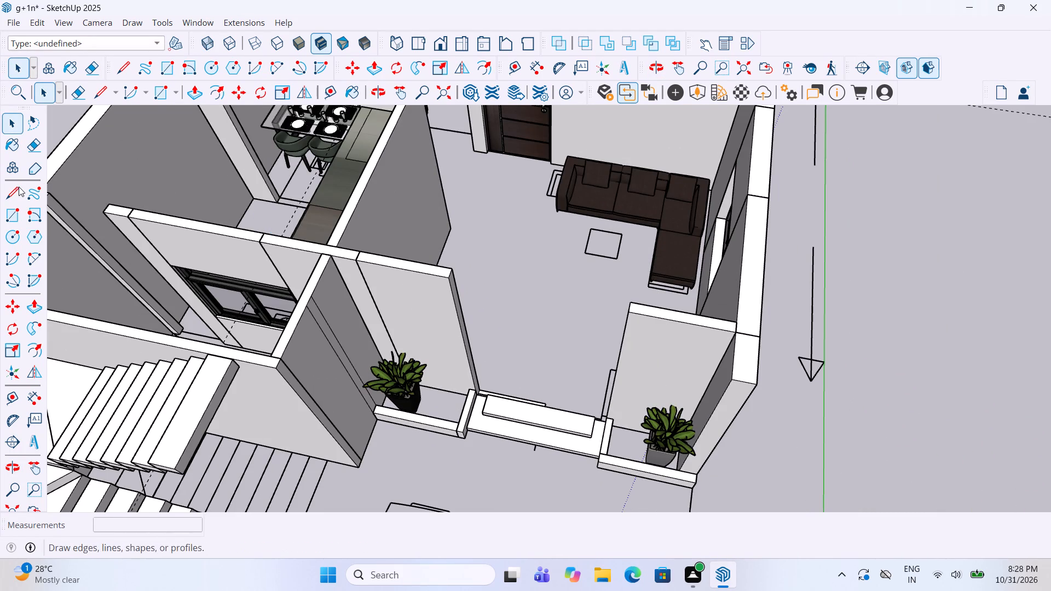
Draw a 6' 1/2" by 4 1/2" rectangle on the floor across the entrance opening between the two front walls.
{"action": "left_click", "coordinate": [10, 216]}
{"action": "scroll", "coordinate": [274, 286], "scroll_direction": "down", "scroll_amount": 5}
{"action": "middle_click_drag", "start_coordinate": [730, 271], "coordinate": [282, 291]}
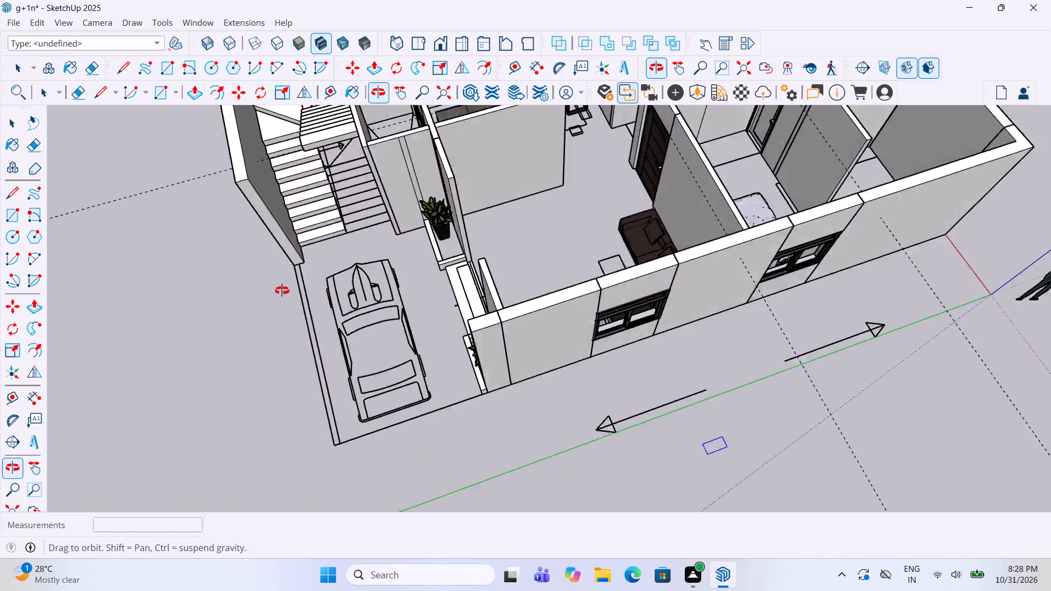
{"action": "middle_click_drag", "start_coordinate": [282, 291], "coordinate": [95, 267]}
{"action": "scroll", "coordinate": [647, 282], "scroll_direction": "up", "scroll_amount": 4}
{"action": "scroll", "coordinate": [533, 275], "scroll_direction": "up", "scroll_amount": 9}
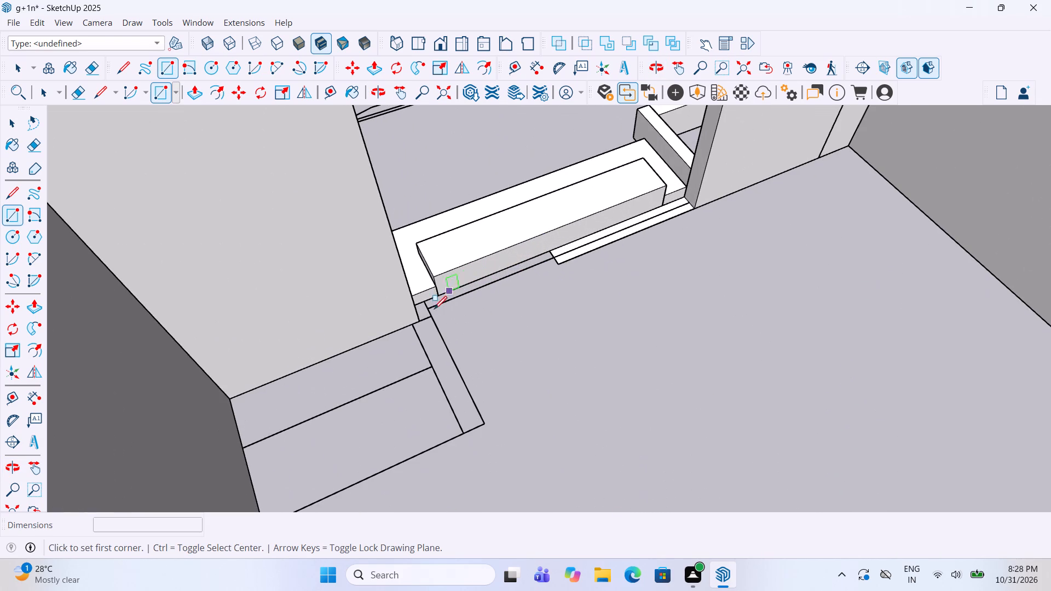
{"action": "left_click", "coordinate": [419, 322]}
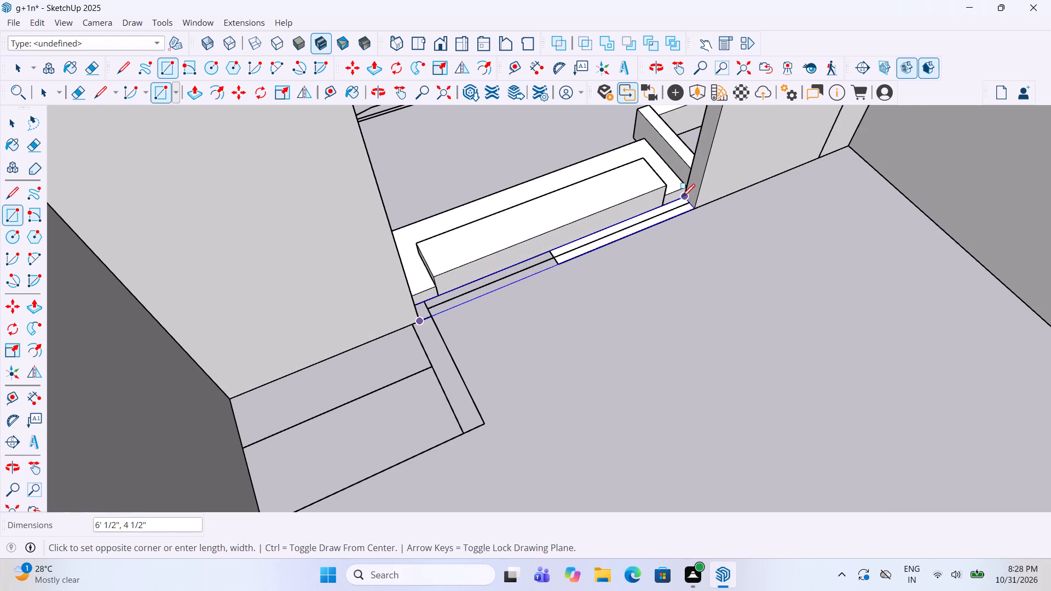
{"action": "double_click", "coordinate": [682, 198]}
{"action": "key", "text": "n"}
{"action": "key", "text": "space"}
Make the rectangle across the entrance opening into a group.
{"action": "left_click", "coordinate": [589, 244]}
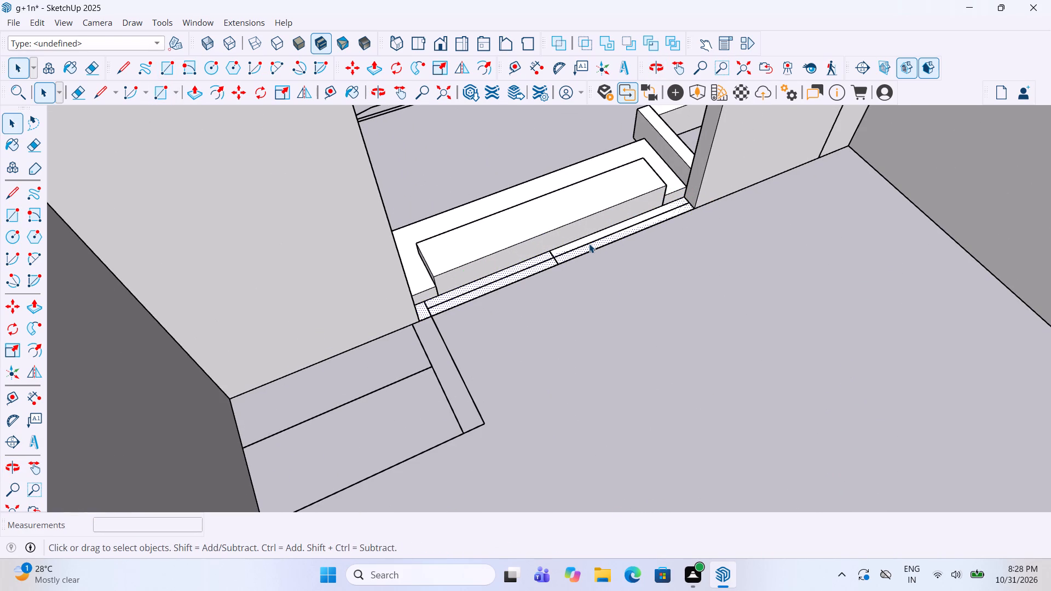
{"action": "left_click", "coordinate": [592, 235], "text": "ctrl"}
{"action": "left_click", "coordinate": [591, 237], "text": "ctrl"}
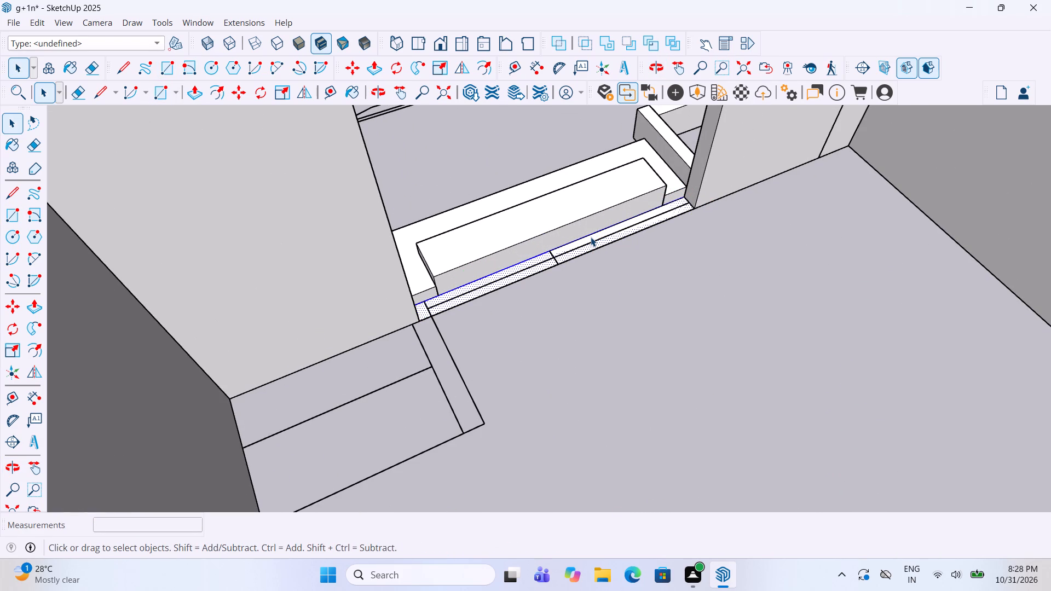
{"action": "scroll", "coordinate": [591, 237], "scroll_direction": "up", "scroll_amount": 6}
{"action": "left_click", "coordinate": [590, 240]}
{"action": "left_click", "coordinate": [587, 256]}
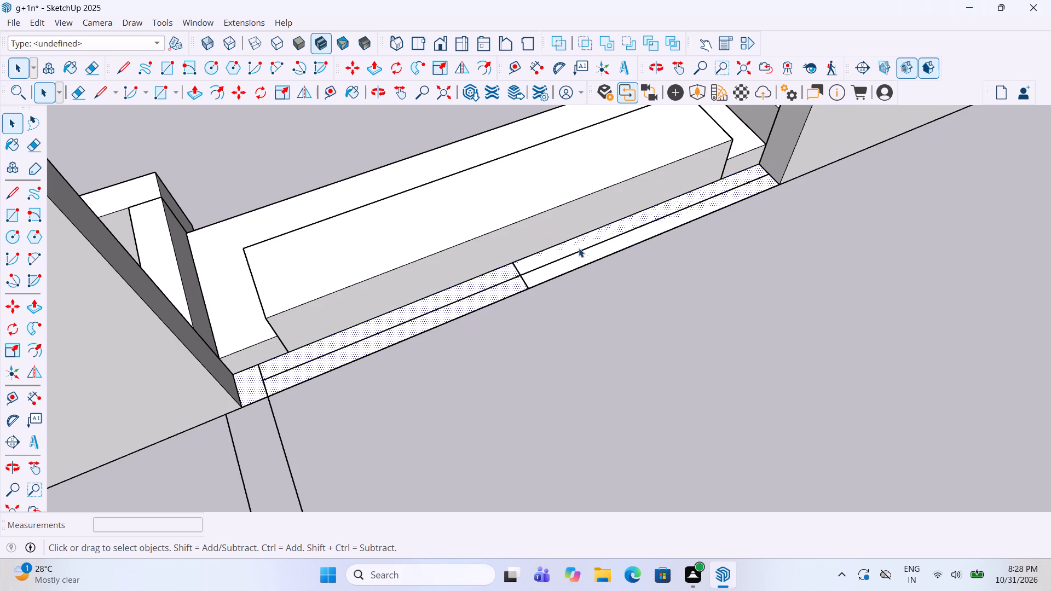
{"action": "right_click", "coordinate": [575, 247]}
{"action": "left_click", "coordinate": [628, 345]}
Extrude the rectangle inside the entrance group 10' up to the top of the adjoining front walls.
{"action": "double_click", "coordinate": [552, 265]}
{"action": "key", "text": "p"}
{"action": "left_click", "coordinate": [555, 259]}
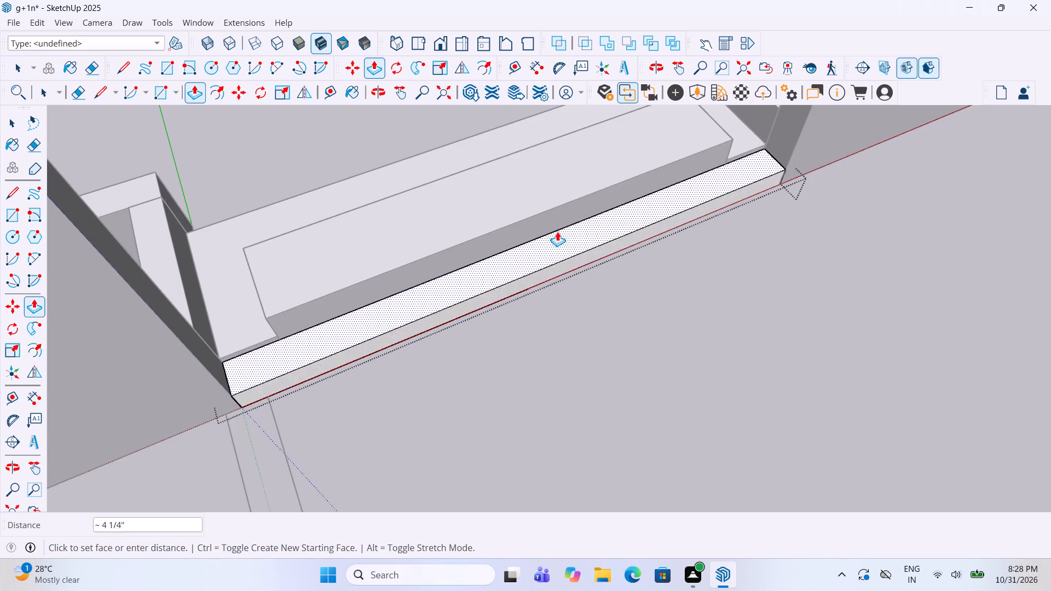
{"action": "scroll", "coordinate": [558, 228], "scroll_direction": "down", "scroll_amount": 17}
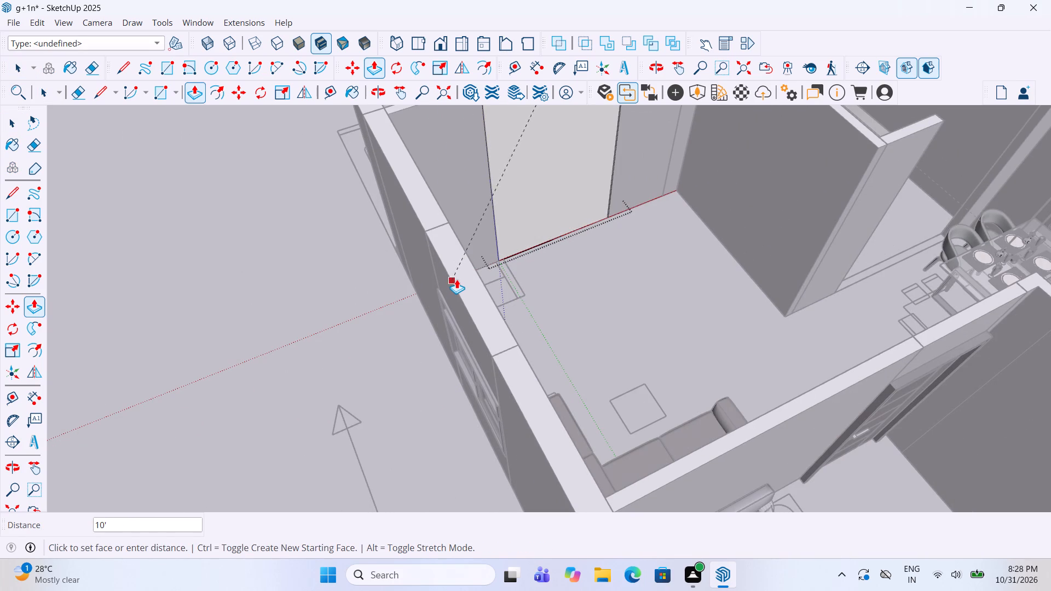
{"action": "left_click", "coordinate": [457, 279]}
{"action": "key", "text": "space"}
{"action": "left_click", "coordinate": [334, 292]}
Place a horizontal guide 8' above the base of the front wall, running across the new entrance wall.
{"action": "middle_click_drag", "start_coordinate": [328, 302], "coordinate": [936, 295]}
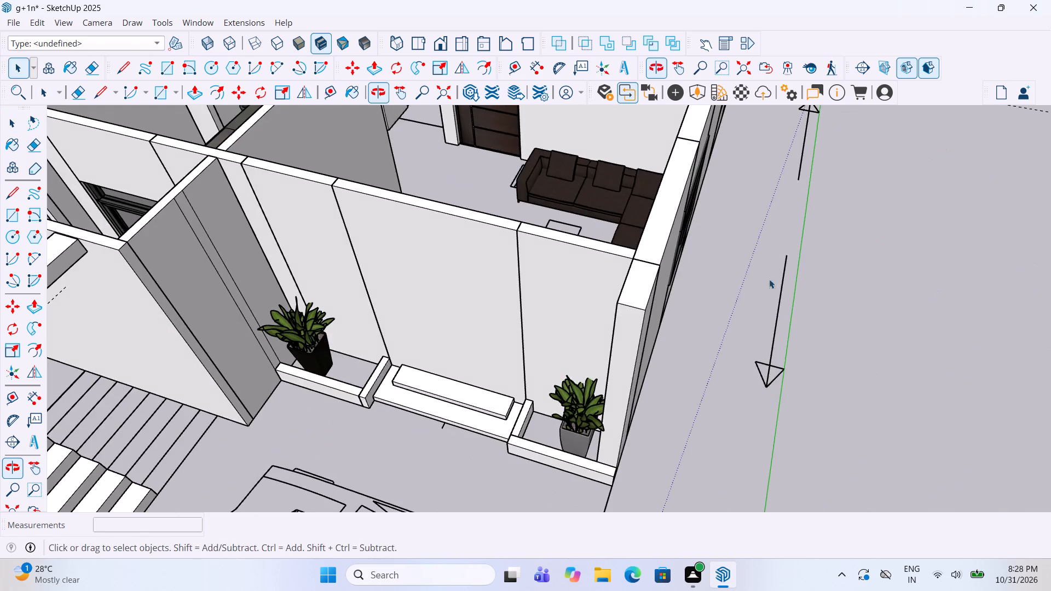
{"action": "scroll", "coordinate": [744, 280], "scroll_direction": "down", "scroll_amount": 4}
{"action": "middle_click_drag", "start_coordinate": [583, 290], "coordinate": [659, 259]}
{"action": "scroll", "coordinate": [596, 273], "scroll_direction": "up", "scroll_amount": 4}
{"action": "left_click", "coordinate": [553, 274]}
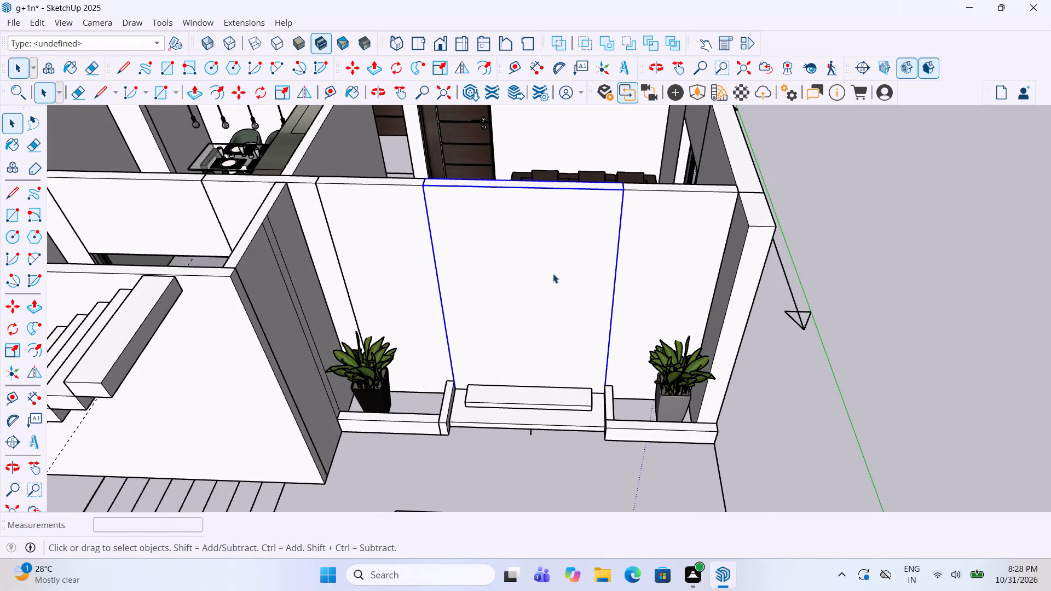
{"action": "left_click", "coordinate": [18, 393]}
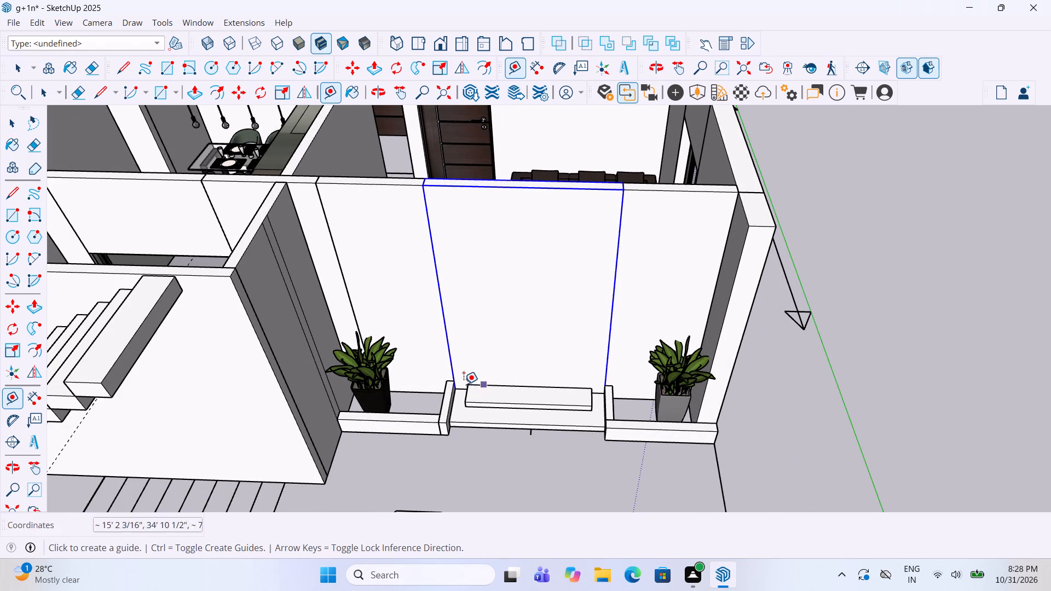
{"action": "left_click", "coordinate": [624, 399]}
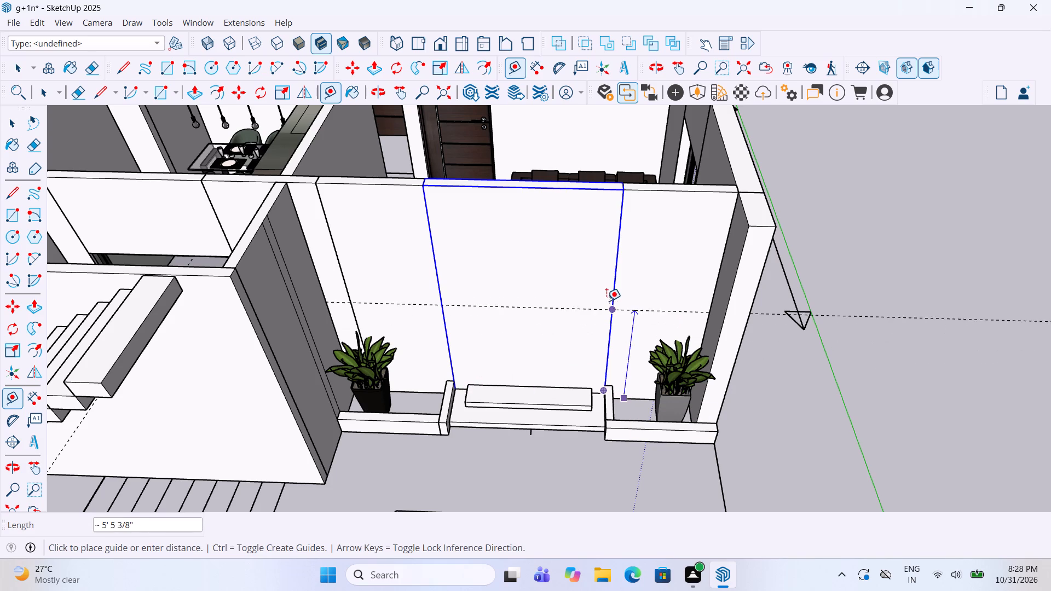
{"action": "type", "text": "8'"}
{"action": "key", "text": "Return"}
{"action": "key", "text": "space"}
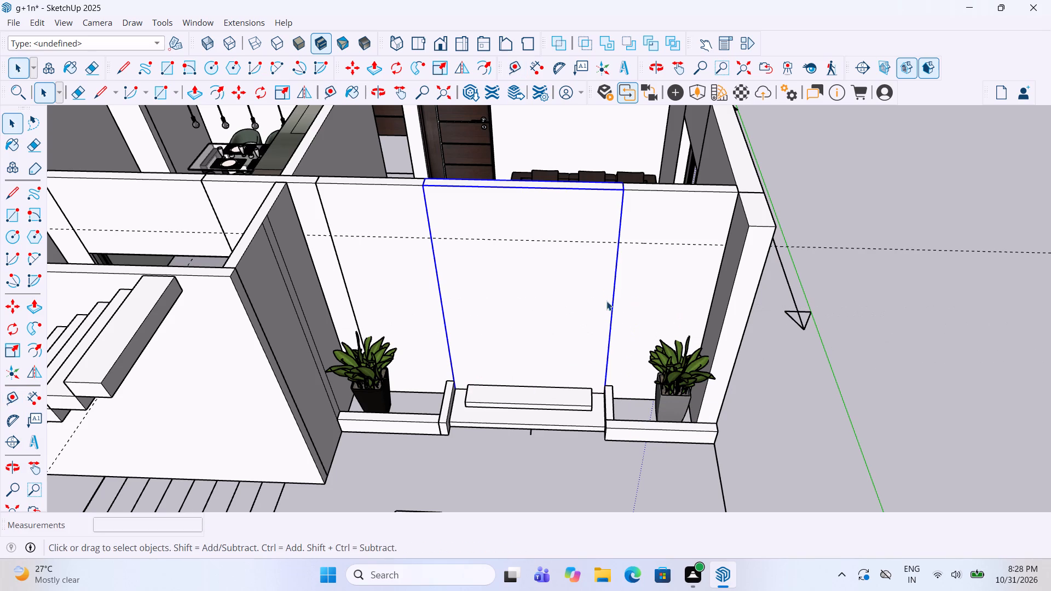
{"action": "left_click", "coordinate": [845, 352]}
Draw a rectangle 6' 1/2" by about 7' 8 7/16" on the entrance wall's outer face, from the guide down to the steps.
{"action": "double_click", "coordinate": [495, 333]}
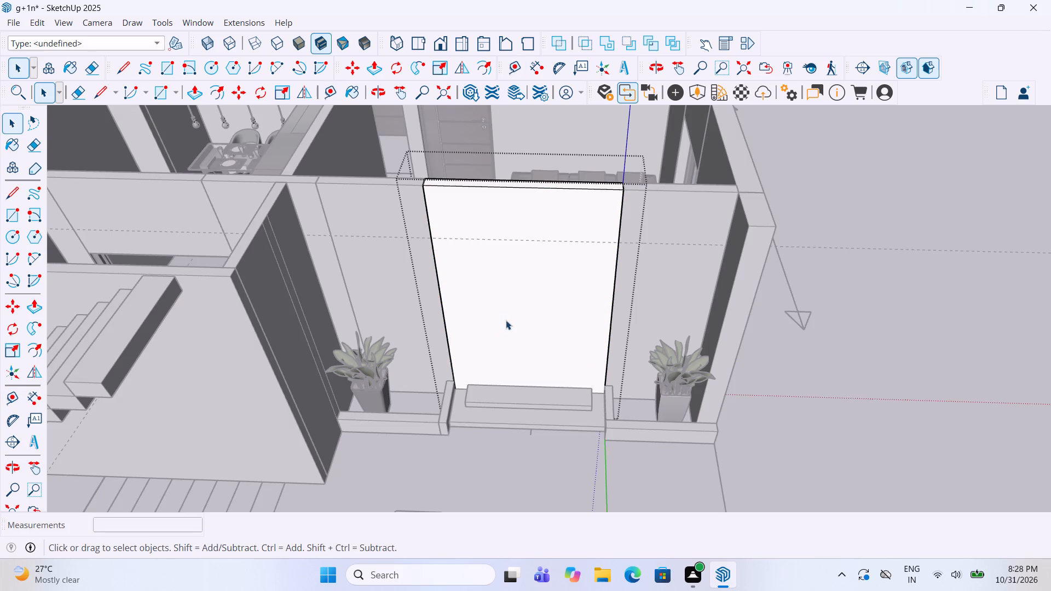
{"action": "left_click", "coordinate": [16, 215]}
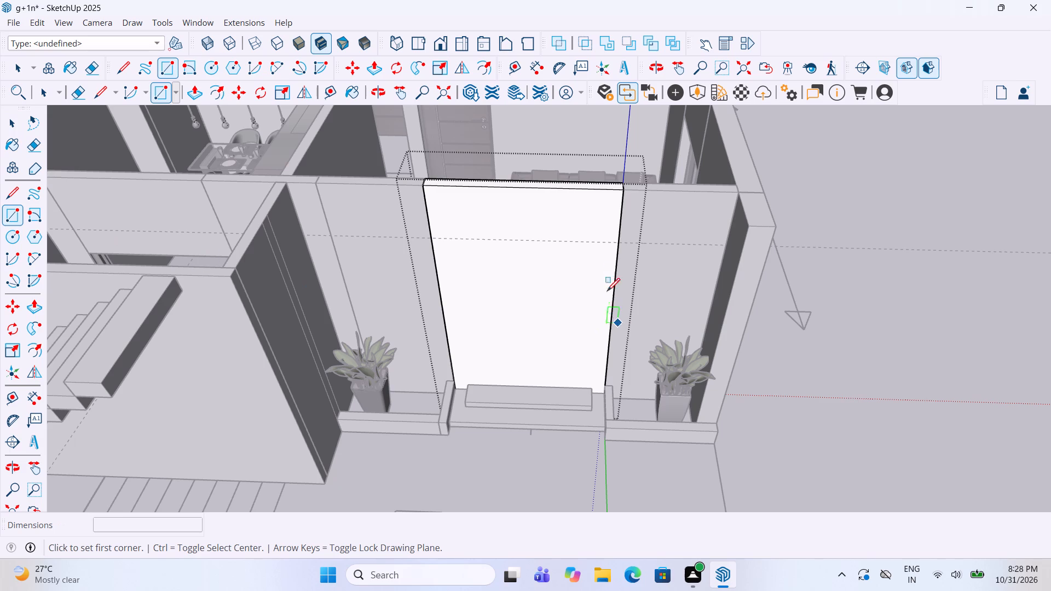
{"action": "left_click", "coordinate": [622, 241]}
{"action": "scroll", "coordinate": [475, 363], "scroll_direction": "up", "scroll_amount": 4}
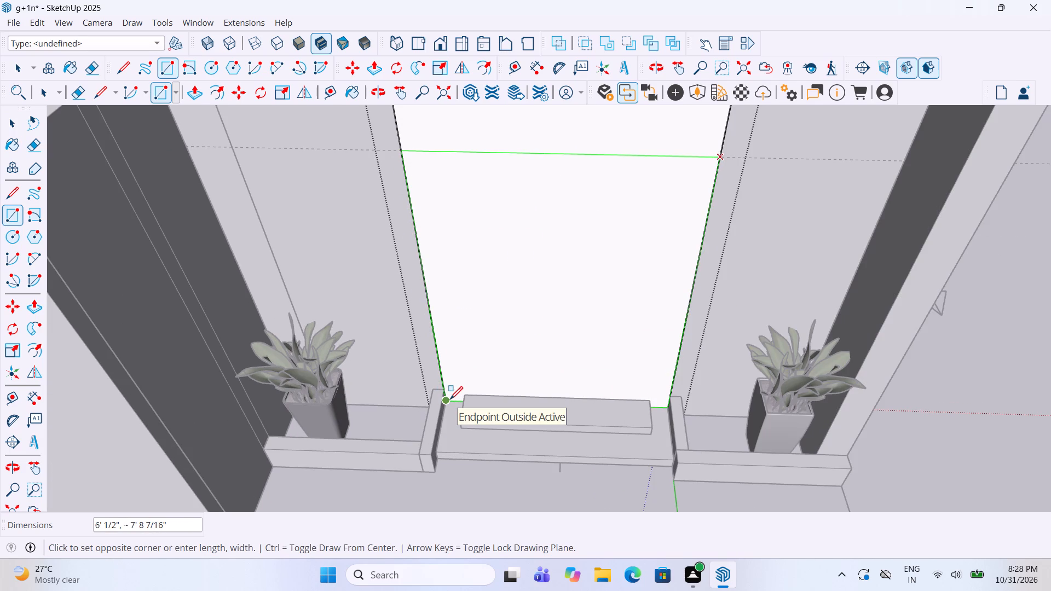
{"action": "left_click", "coordinate": [454, 396]}
Push the rectangle 4 1/2" through the entrance wall and delete the leftover face to open the doorway.
{"action": "key", "text": "p"}
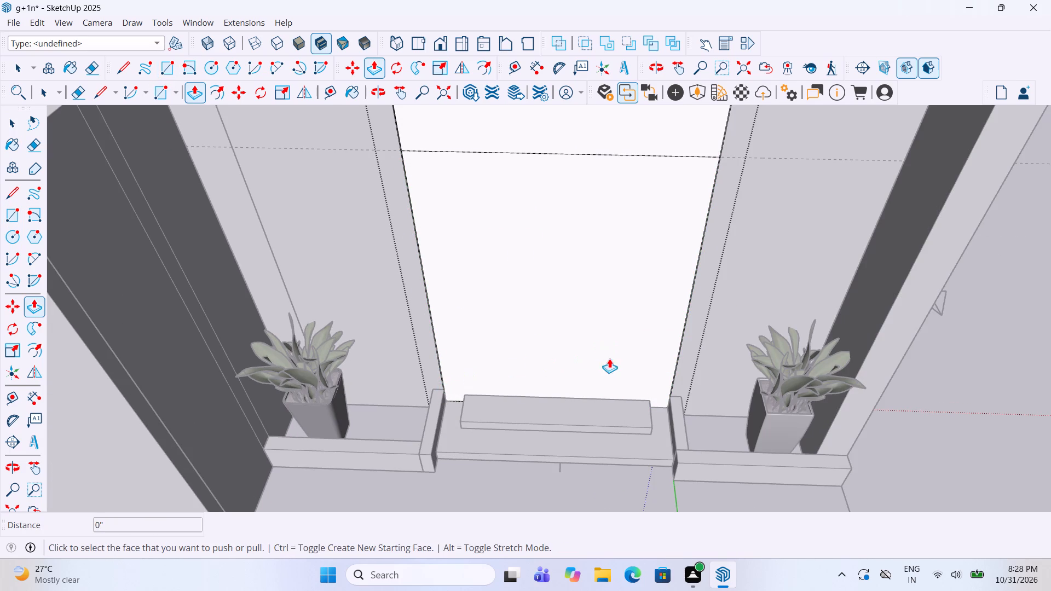
{"action": "left_click", "coordinate": [579, 335]}
{"action": "left_click", "coordinate": [582, 258]}
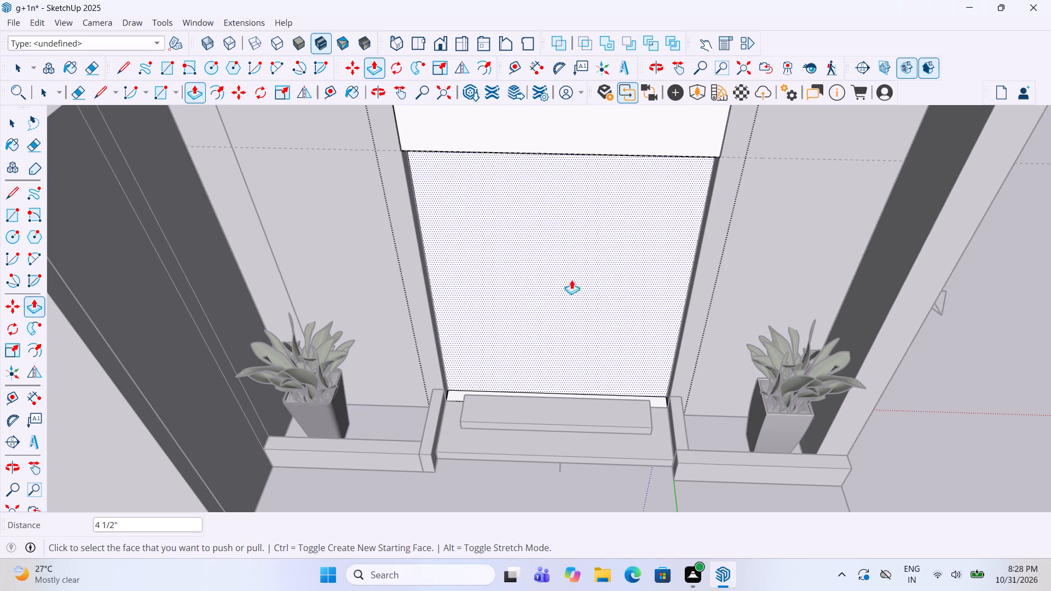
{"action": "left_click", "coordinate": [556, 302]}
{"action": "key", "text": "Delete"}
{"action": "key", "text": "space"}
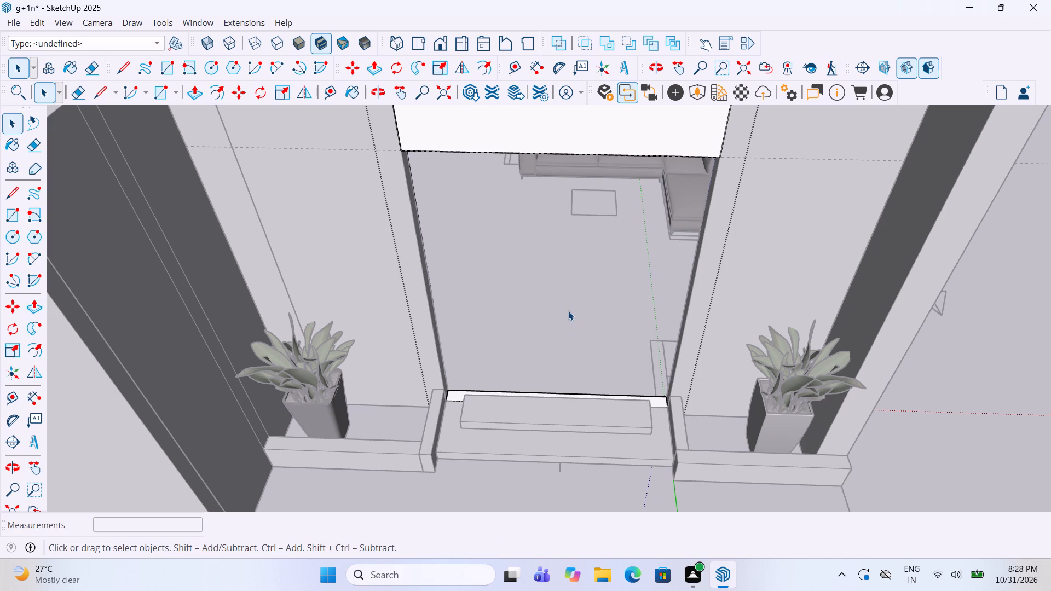
{"action": "left_click", "coordinate": [568, 311]}
{"action": "scroll", "coordinate": [557, 319], "scroll_direction": "up", "scroll_amount": 1}
{"action": "scroll", "coordinate": [544, 323], "scroll_direction": "down", "scroll_amount": 7}
{"action": "left_click", "coordinate": [924, 327]}
Examine the two houses and the spare doors and windows placed beside them.
{"action": "scroll", "coordinate": [853, 331], "scroll_direction": "down", "scroll_amount": 4}
{"action": "middle_click_drag", "start_coordinate": [848, 329], "coordinate": [833, 323]}
{"action": "scroll", "coordinate": [519, 269], "scroll_direction": "down", "scroll_amount": 4}
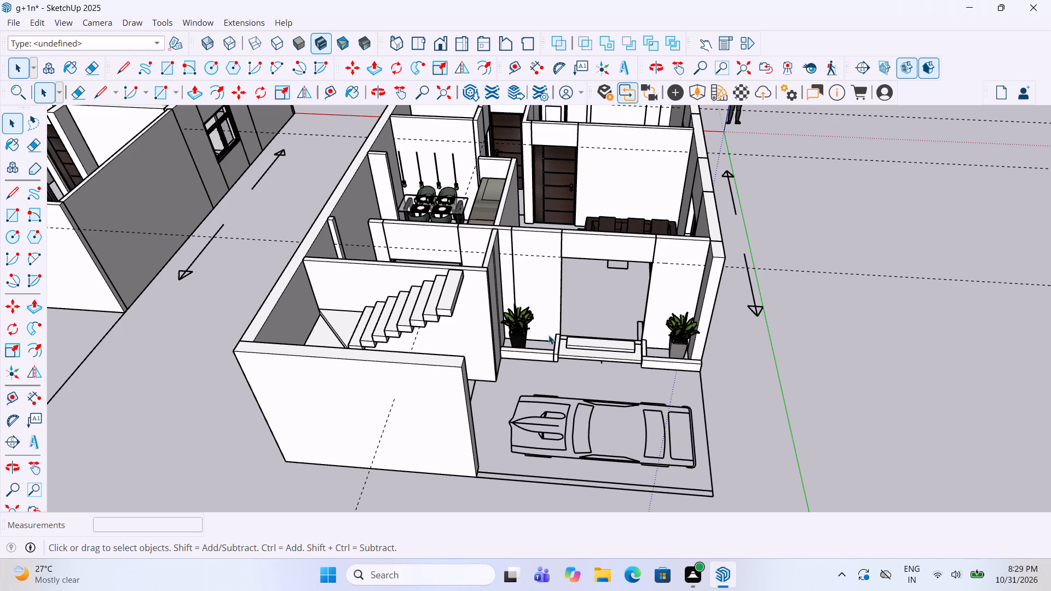
{"action": "scroll", "coordinate": [542, 323], "scroll_direction": "down", "scroll_amount": 1}
{"action": "scroll", "coordinate": [607, 299], "scroll_direction": "down", "scroll_amount": 14}
{"action": "scroll", "coordinate": [577, 257], "scroll_direction": "down", "scroll_amount": 5}
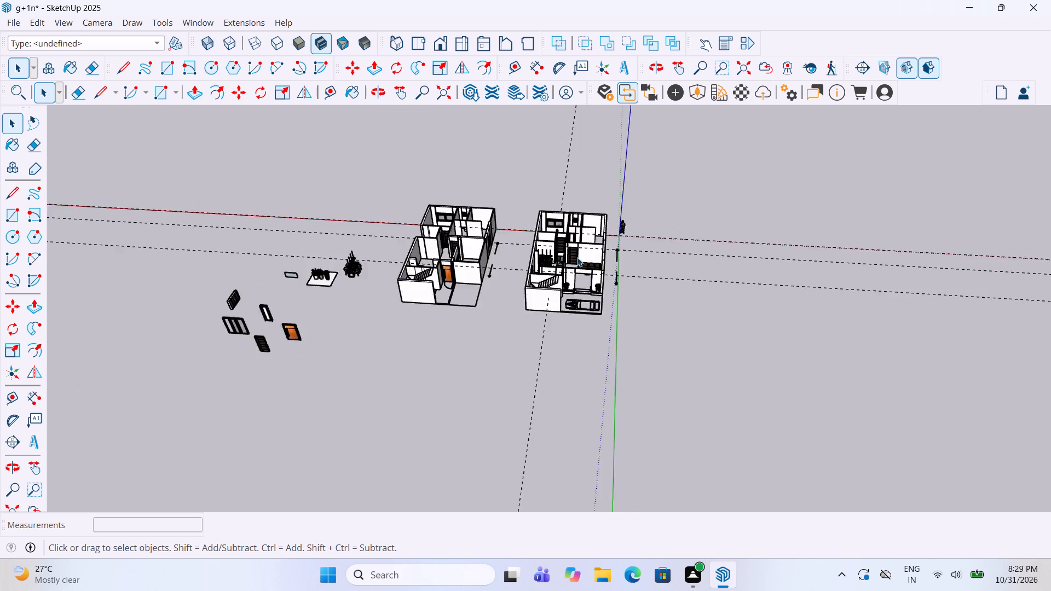
{"action": "scroll", "coordinate": [577, 257], "scroll_direction": "down", "scroll_amount": 2}
{"action": "scroll", "coordinate": [154, 294], "scroll_direction": "up", "scroll_amount": 4}
{"action": "scroll", "coordinate": [377, 320], "scroll_direction": "up", "scroll_amount": 12}
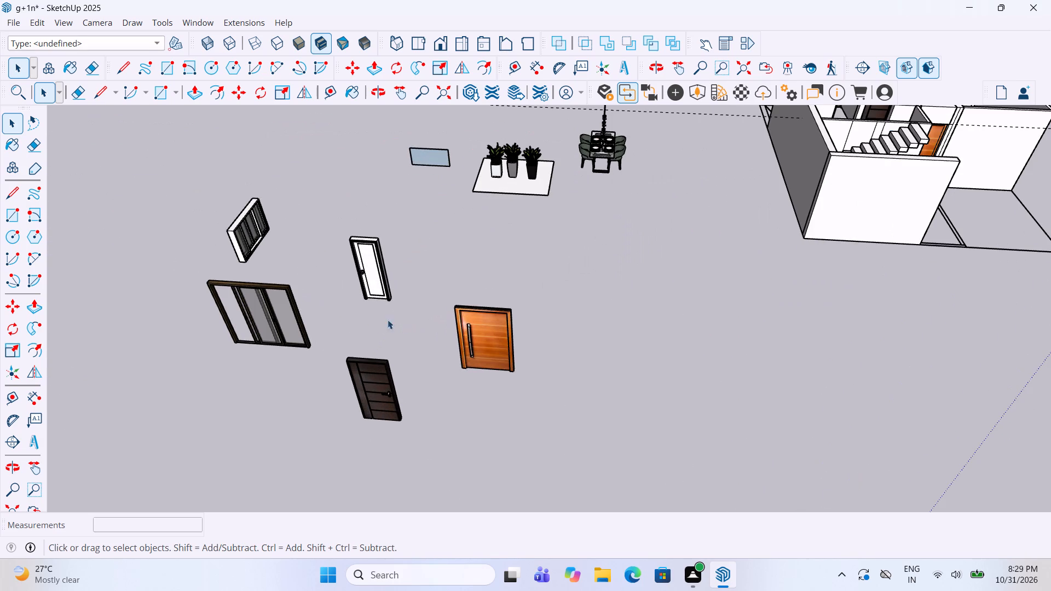
{"action": "scroll", "coordinate": [357, 303], "scroll_direction": "down", "scroll_amount": 6}
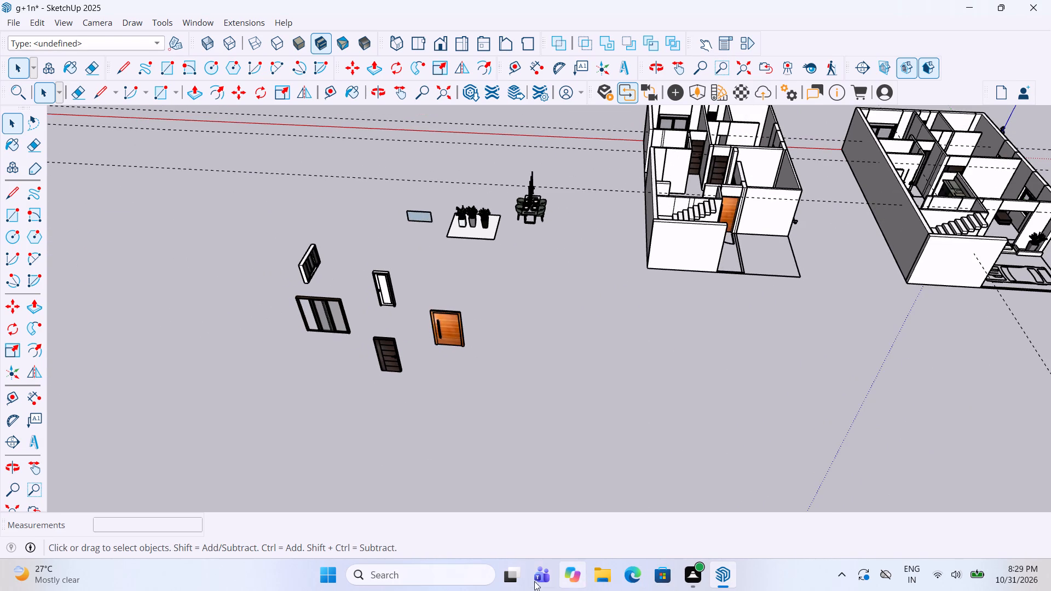
Switch to Google Chrome and open the 3D Warehouse site.
{"action": "left_click", "coordinate": [449, 579]}
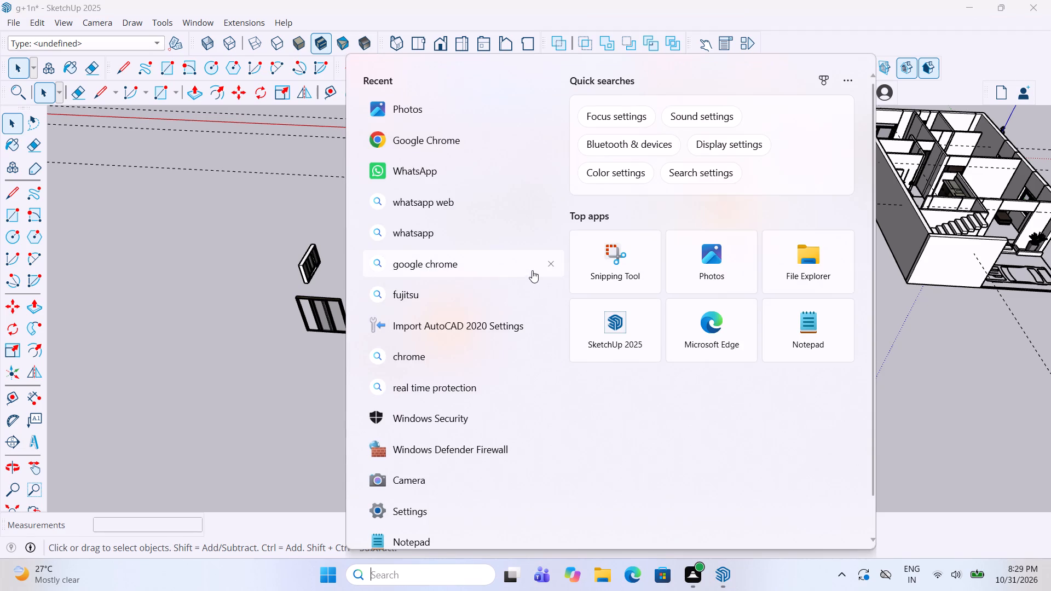
{"action": "left_click", "coordinate": [441, 144]}
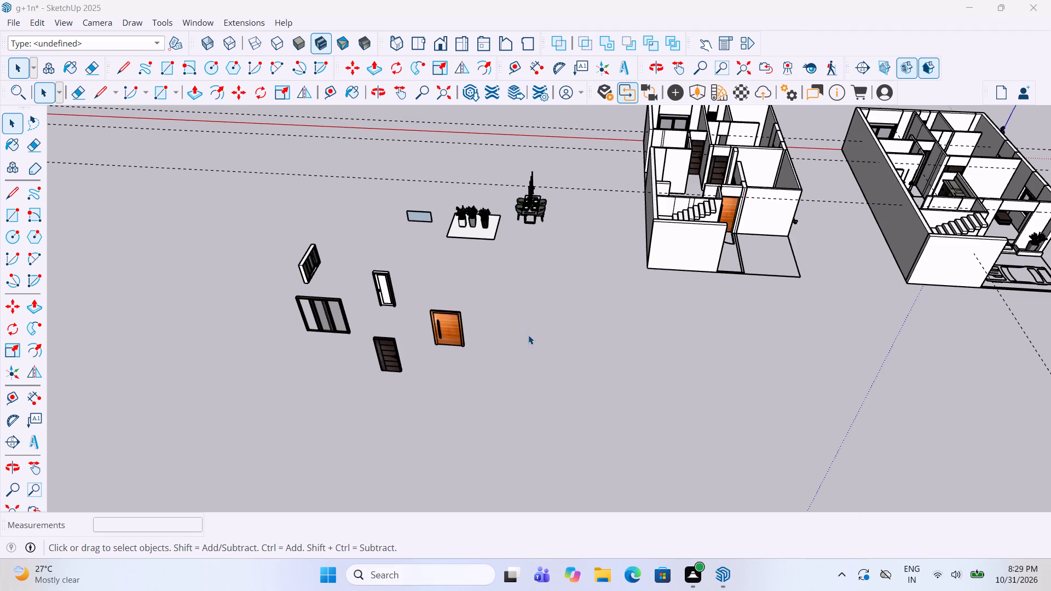
{"action": "left_click", "coordinate": [430, 252]}
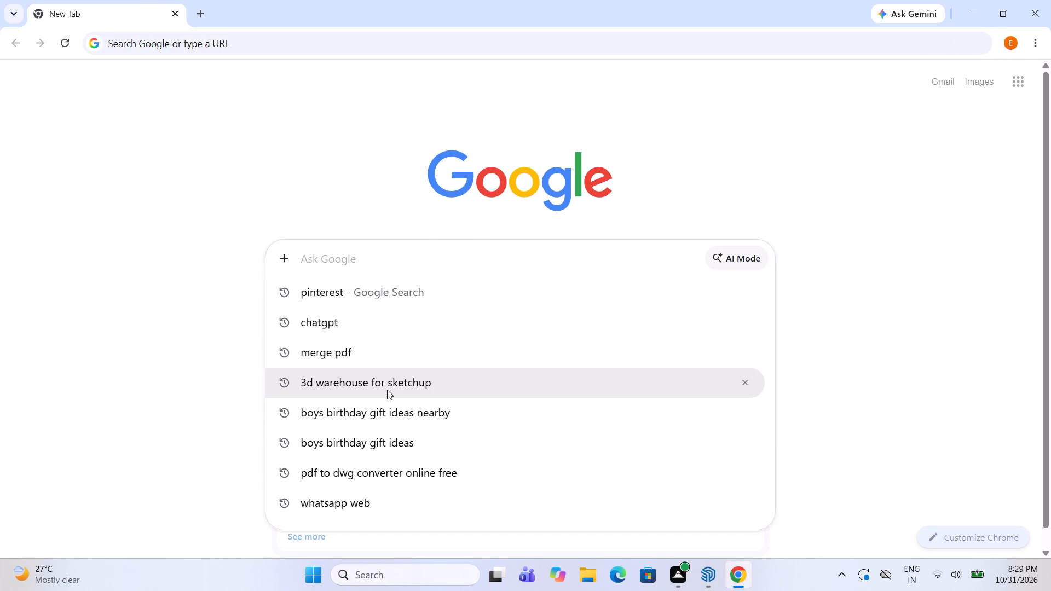
{"action": "left_click", "coordinate": [387, 390]}
{"action": "left_click", "coordinate": [293, 219]}
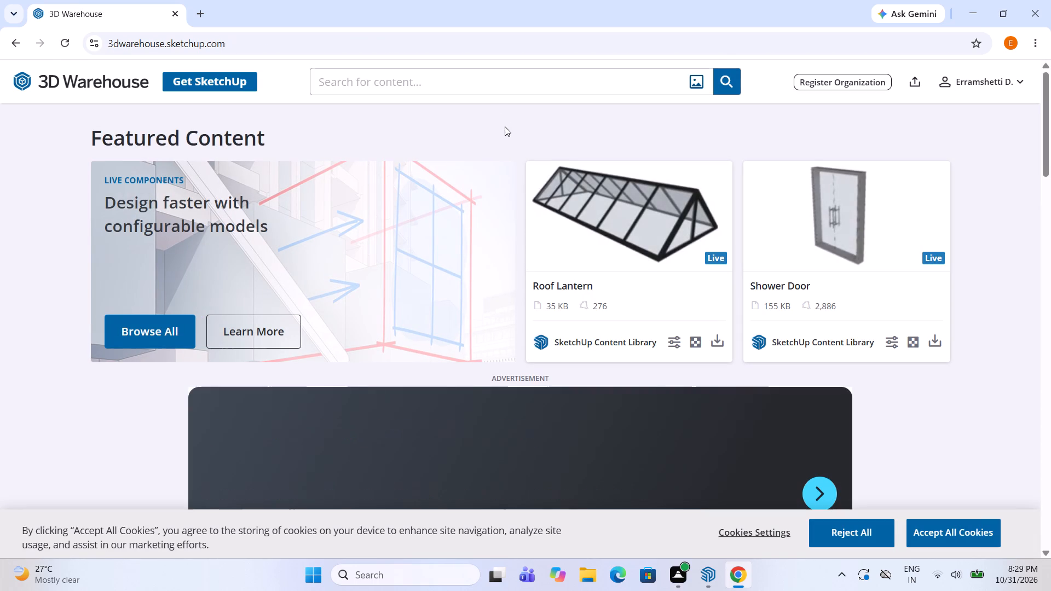
Search 3D Warehouse for "main door".
{"action": "left_click", "coordinate": [484, 80]}
{"action": "type", "text": "main door"}
{"action": "key", "text": "Return"}
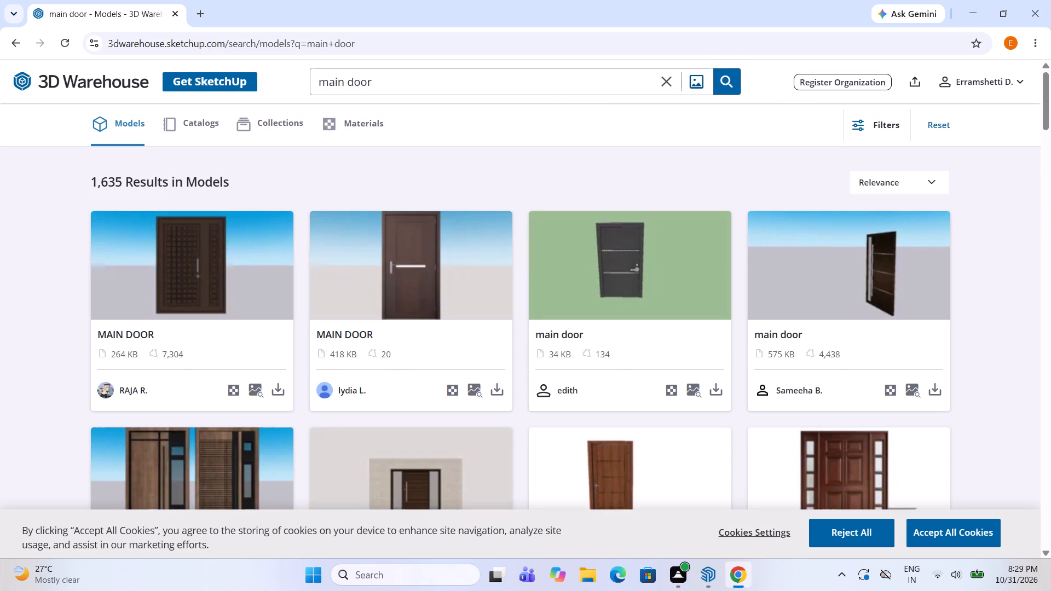
Browse the main door models for one that suits the wide entrance doorway.
{"action": "scroll", "coordinate": [453, 97], "scroll_direction": "down", "scroll_amount": 3}
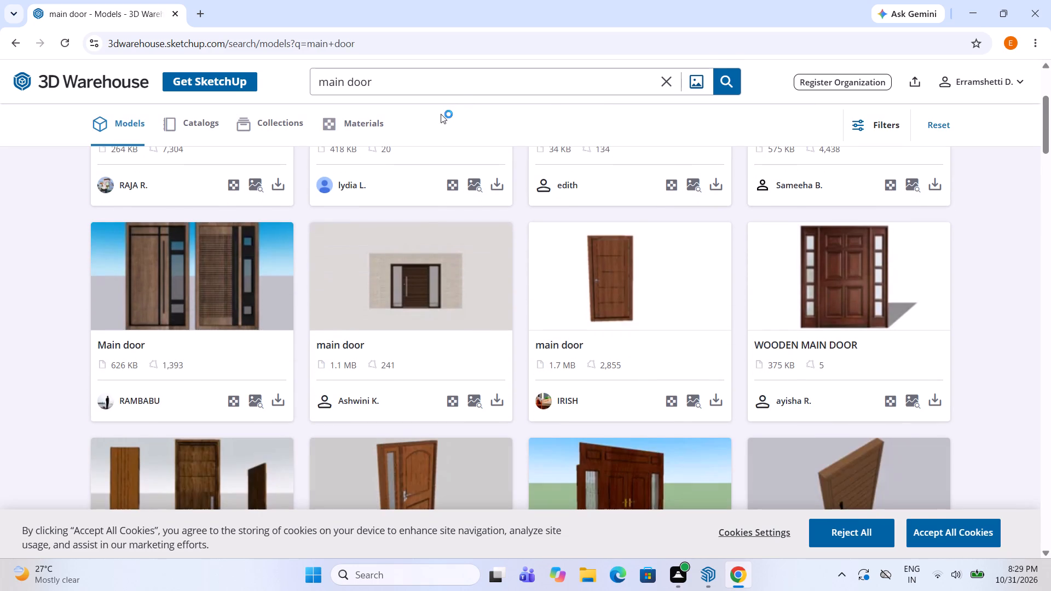
{"action": "scroll", "coordinate": [928, 405], "scroll_direction": "down", "scroll_amount": 2}
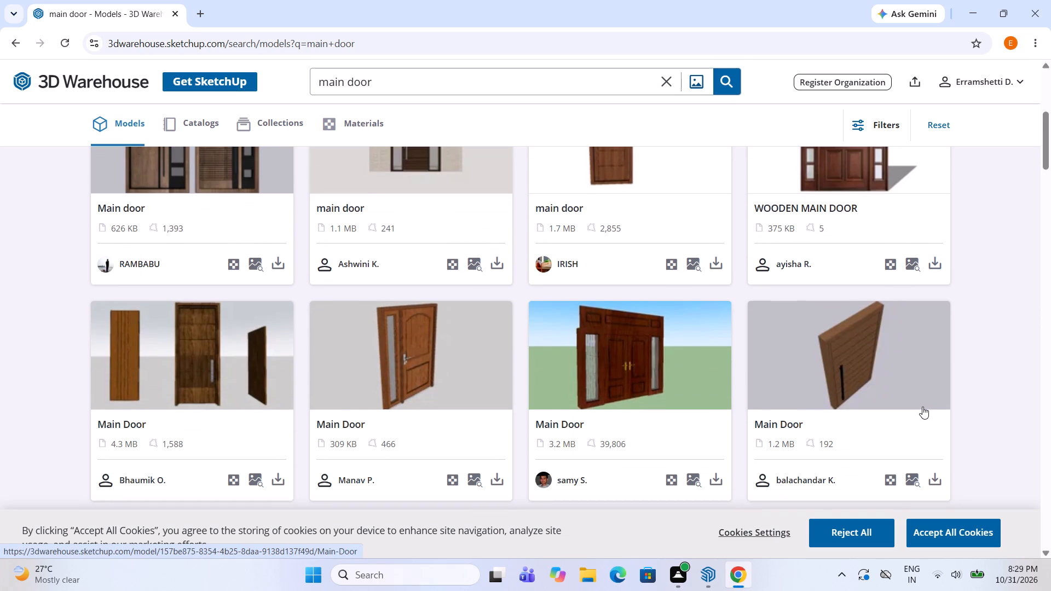
{"action": "scroll", "coordinate": [844, 378], "scroll_direction": "down", "scroll_amount": 5}
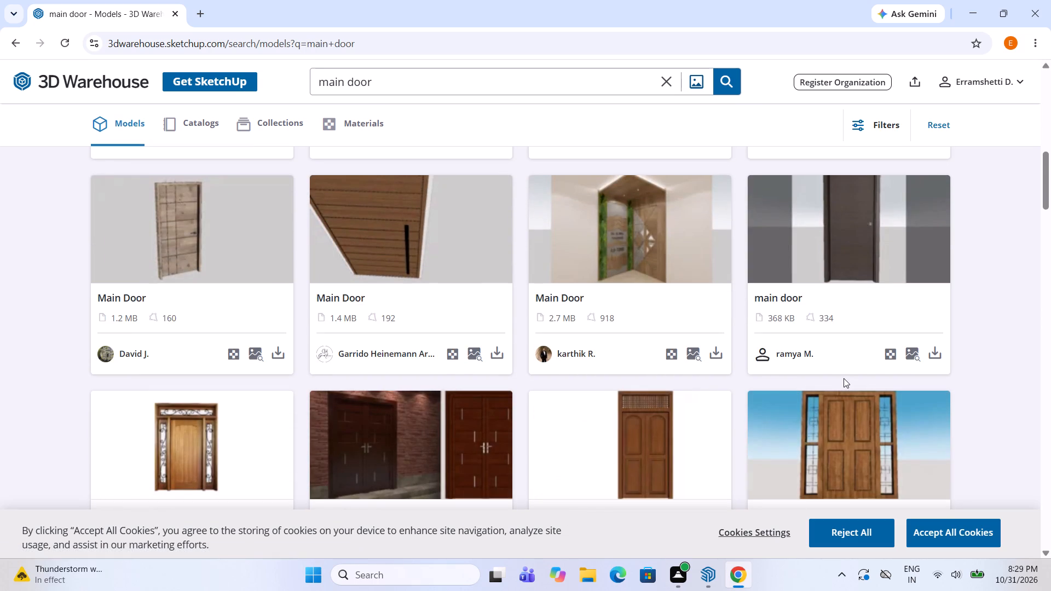
{"action": "scroll", "coordinate": [844, 378], "scroll_direction": "down", "scroll_amount": 4}
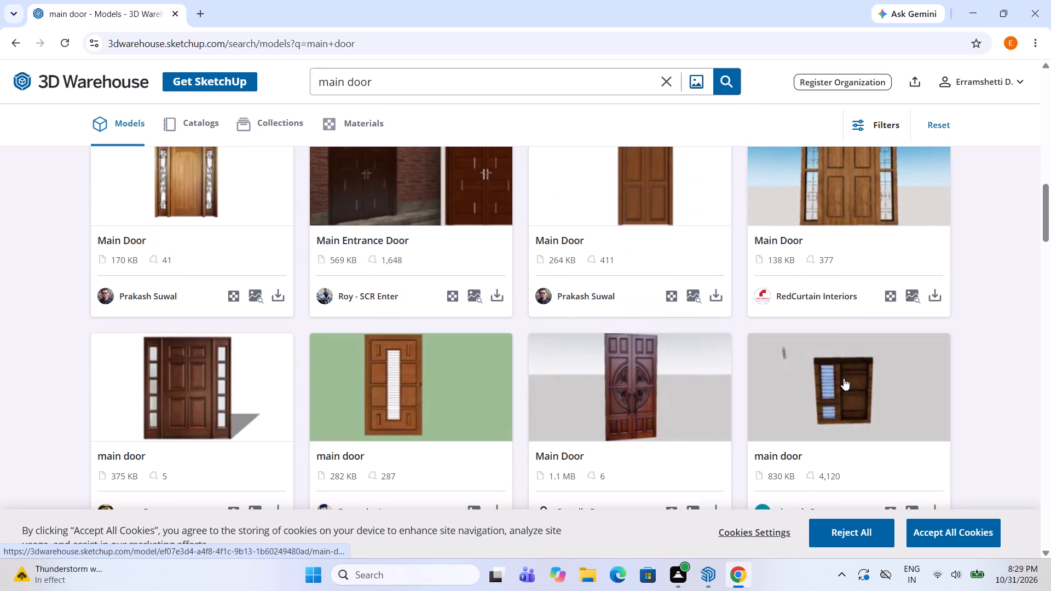
{"action": "scroll", "coordinate": [844, 378], "scroll_direction": "up", "scroll_amount": 4}
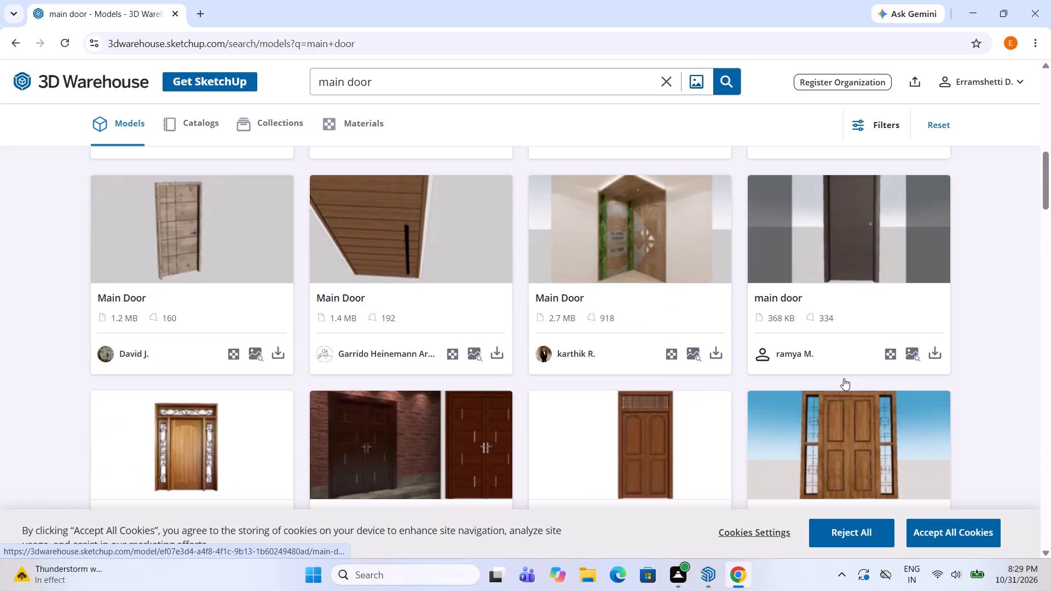
{"action": "scroll", "coordinate": [844, 378], "scroll_direction": "down", "scroll_amount": 10}
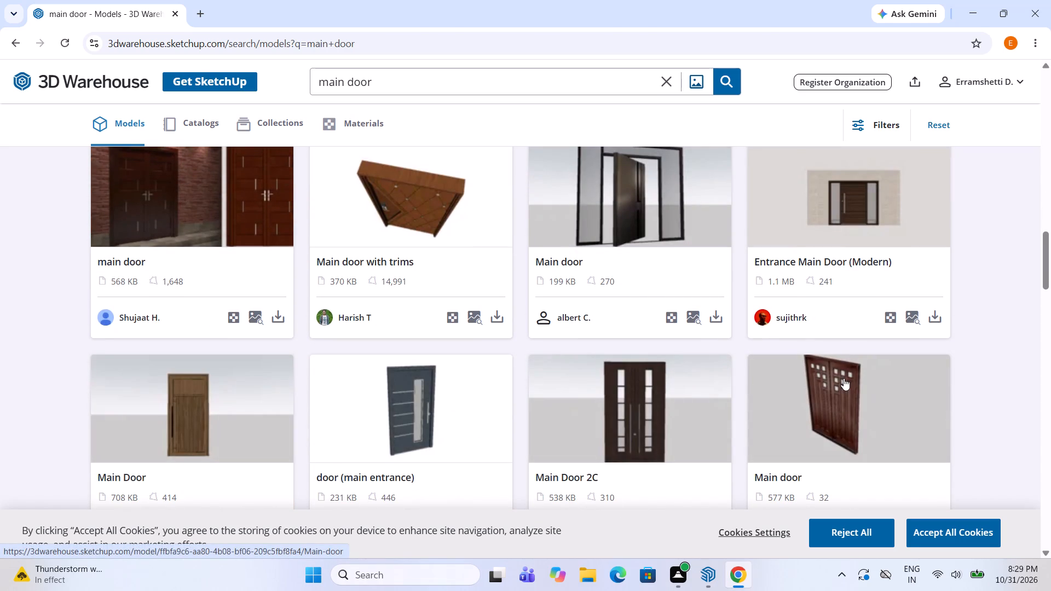
{"action": "scroll", "coordinate": [844, 378], "scroll_direction": "down", "scroll_amount": 6}
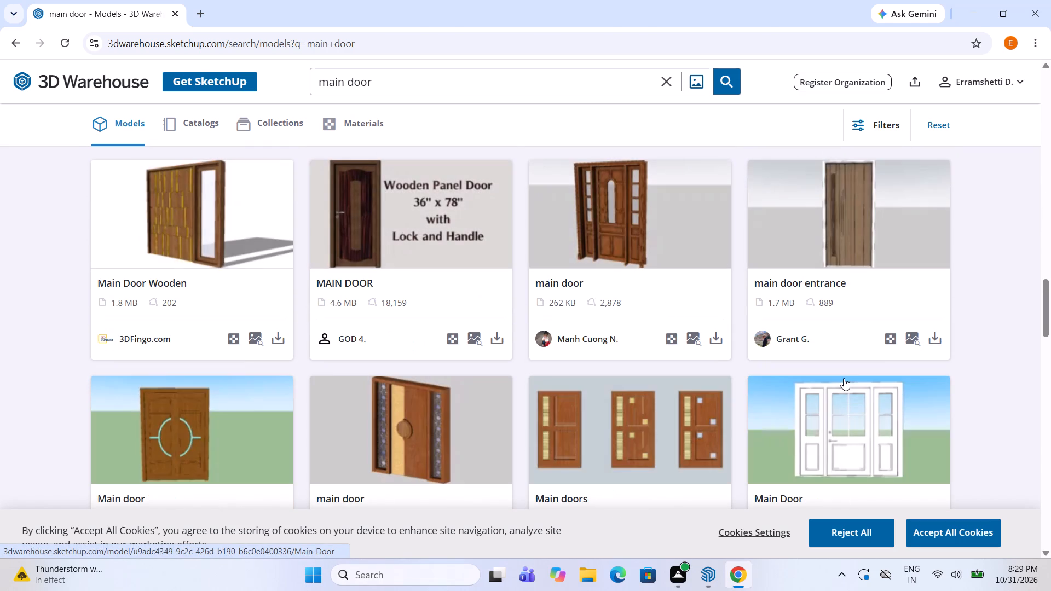
{"action": "scroll", "coordinate": [844, 378], "scroll_direction": "down", "scroll_amount": 2}
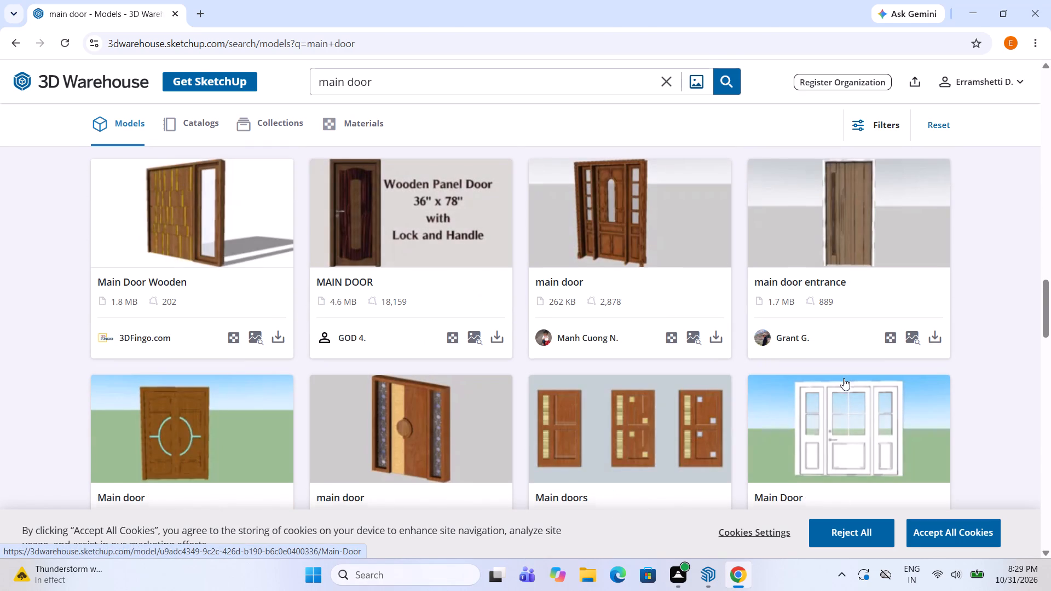
{"action": "scroll", "coordinate": [844, 378], "scroll_direction": "down", "scroll_amount": 2}
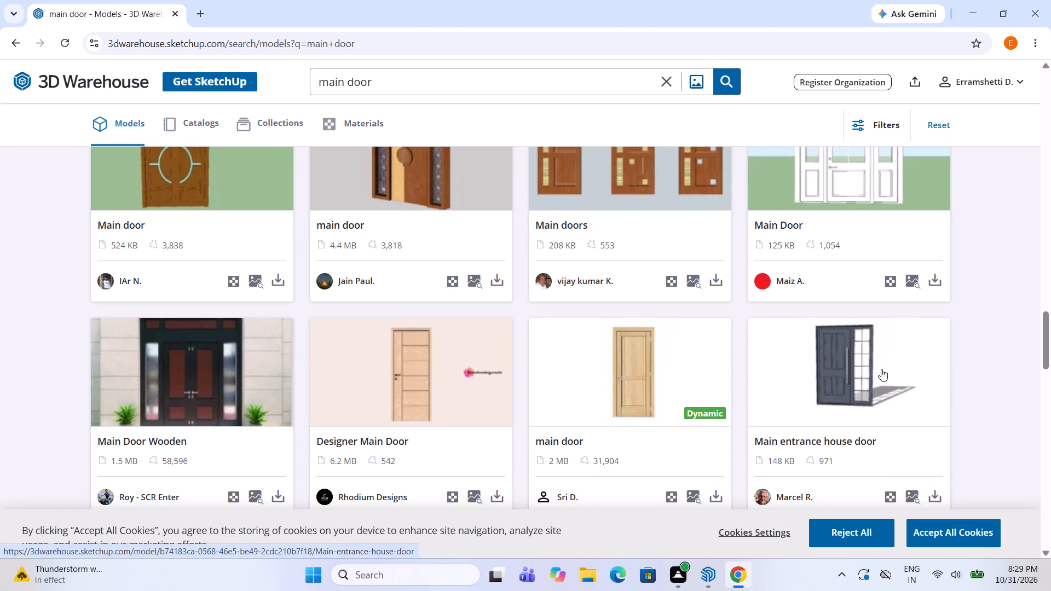
Try to download the "Main Door Wooden" model as a SketchUp file.
{"action": "left_click", "coordinate": [282, 500]}
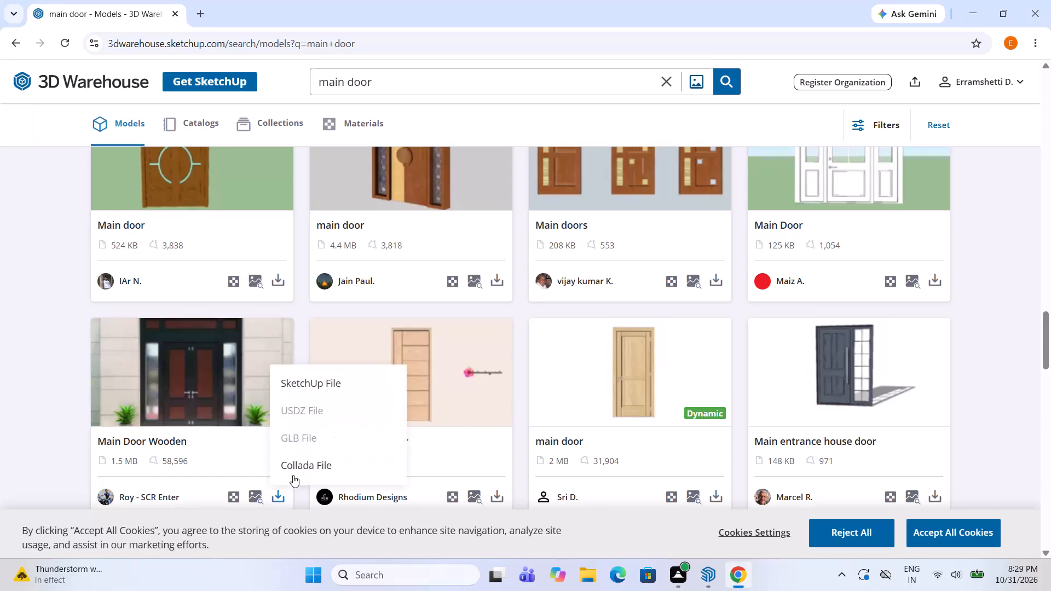
{"action": "left_click", "coordinate": [331, 386]}
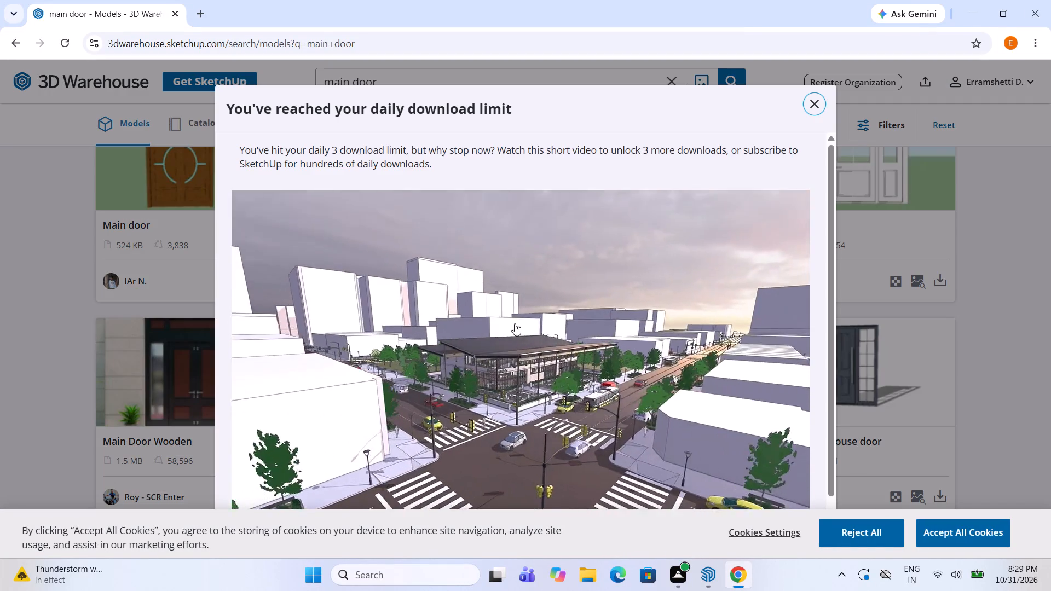
{"action": "scroll", "coordinate": [508, 338], "scroll_direction": "down", "scroll_amount": 9}
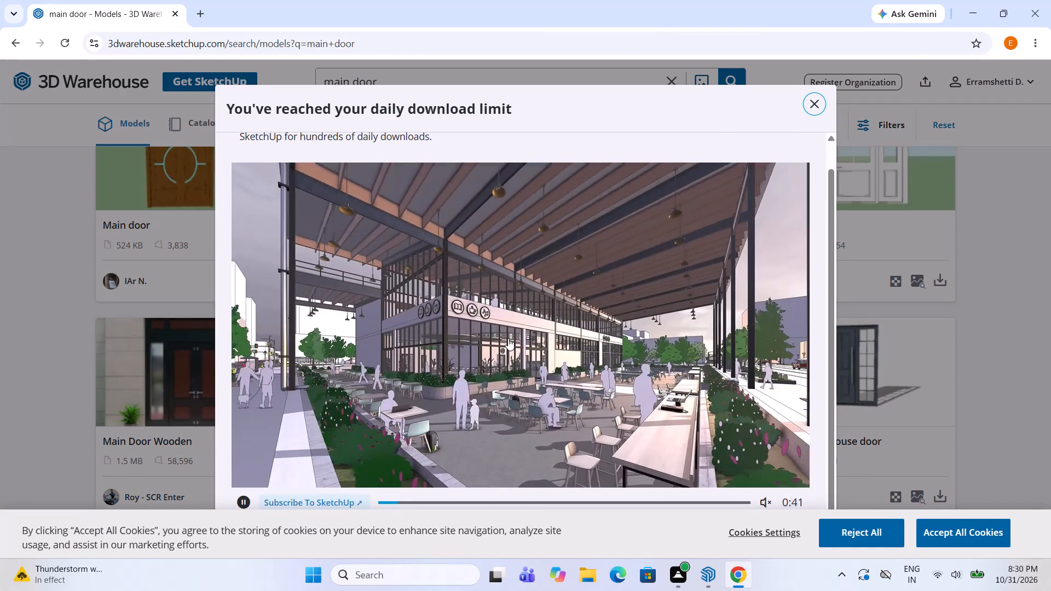